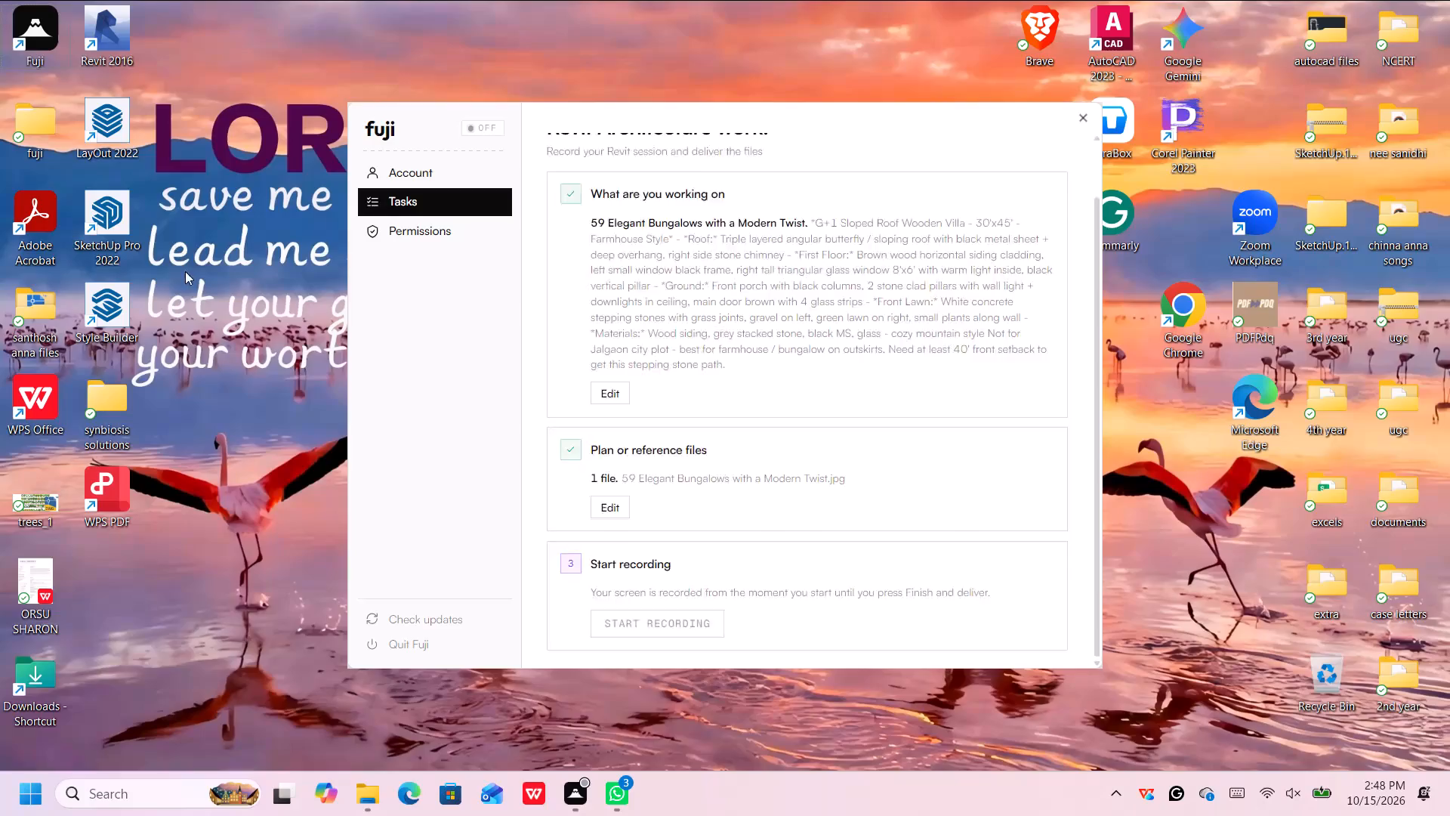
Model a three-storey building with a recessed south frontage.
Launch Revit 2016 from the desktop.
{"action": "double_click", "coordinate": [114, 40]}
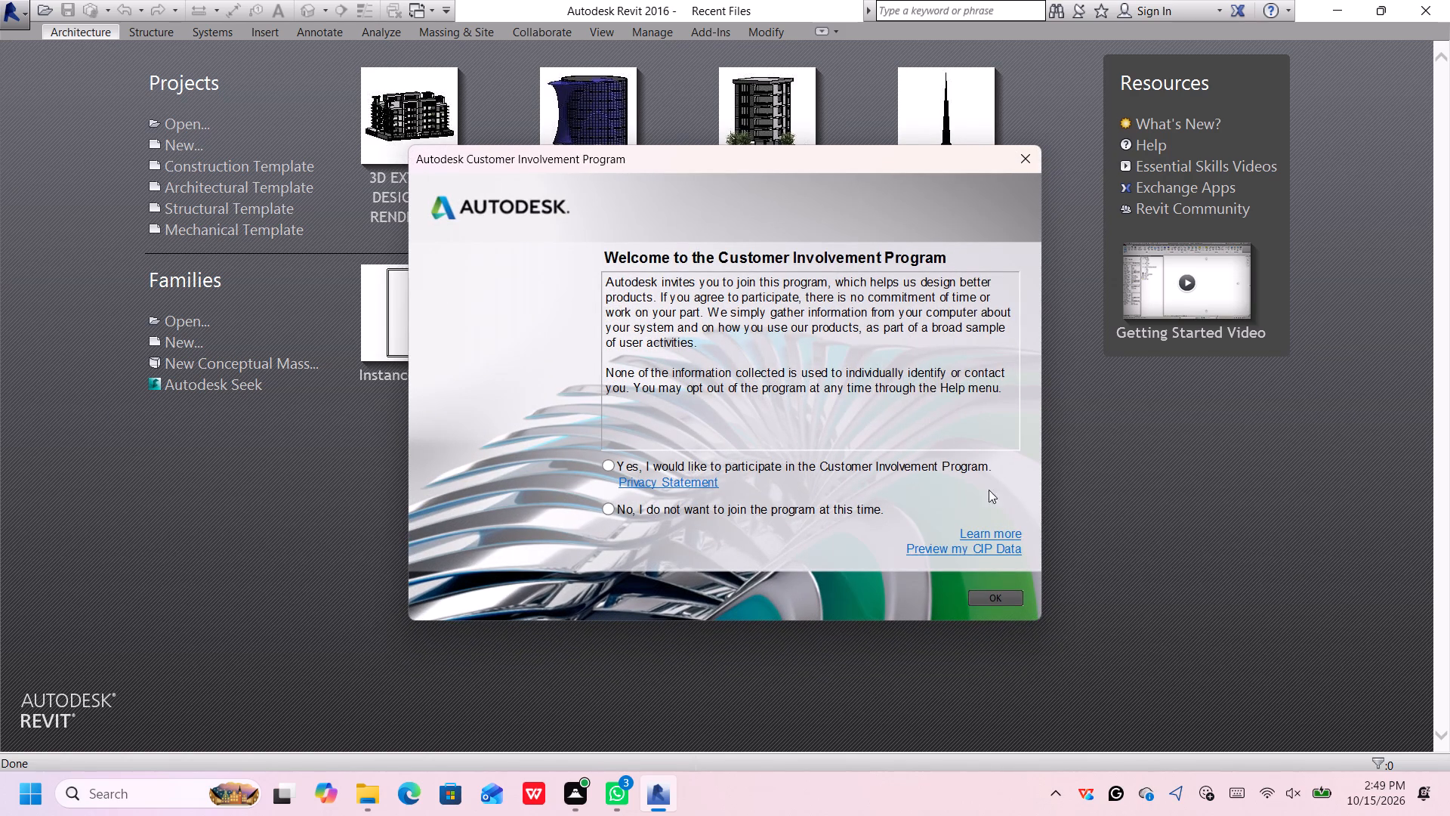
Decline to join the Customer Involvement Program and dismiss its dialog.
{"action": "left_click", "coordinate": [1002, 598]}
{"action": "left_click", "coordinate": [973, 599]}
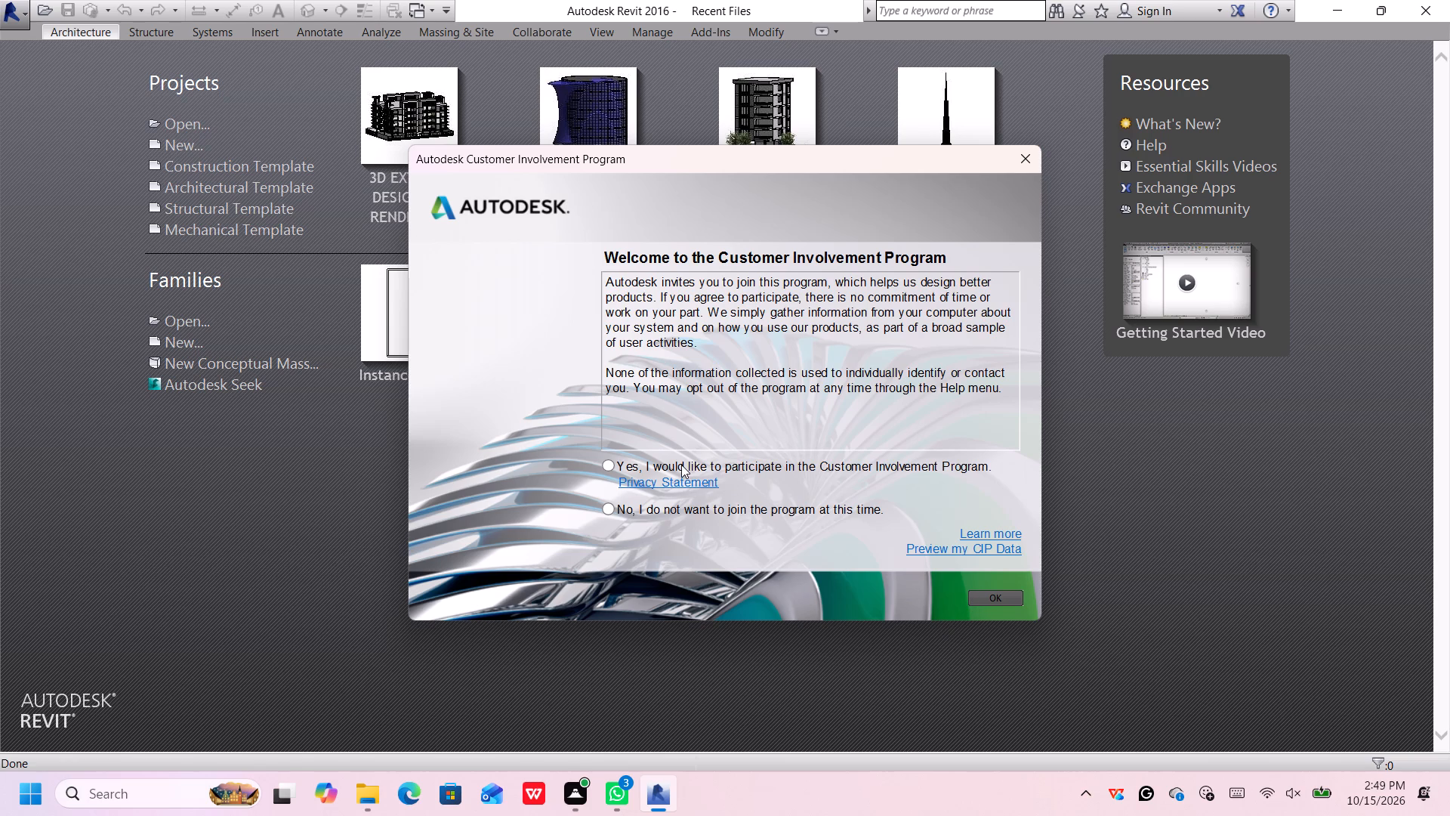
{"action": "left_click", "coordinate": [611, 508]}
{"action": "left_click", "coordinate": [995, 598]}
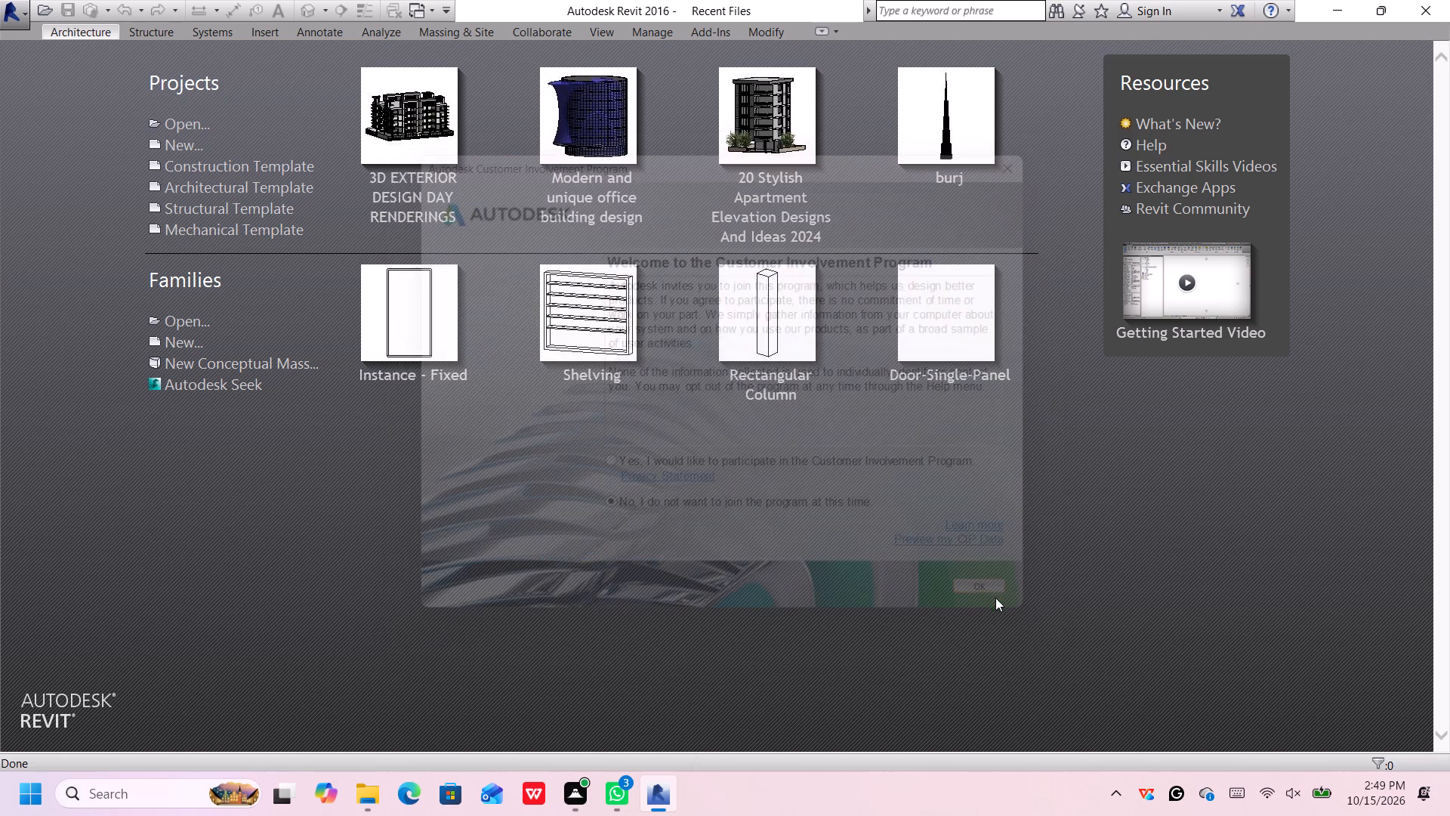
Create a new project from the Architectural Template.
{"action": "scroll", "coordinate": [391, 321], "scroll_direction": "down", "scroll_amount": 1}
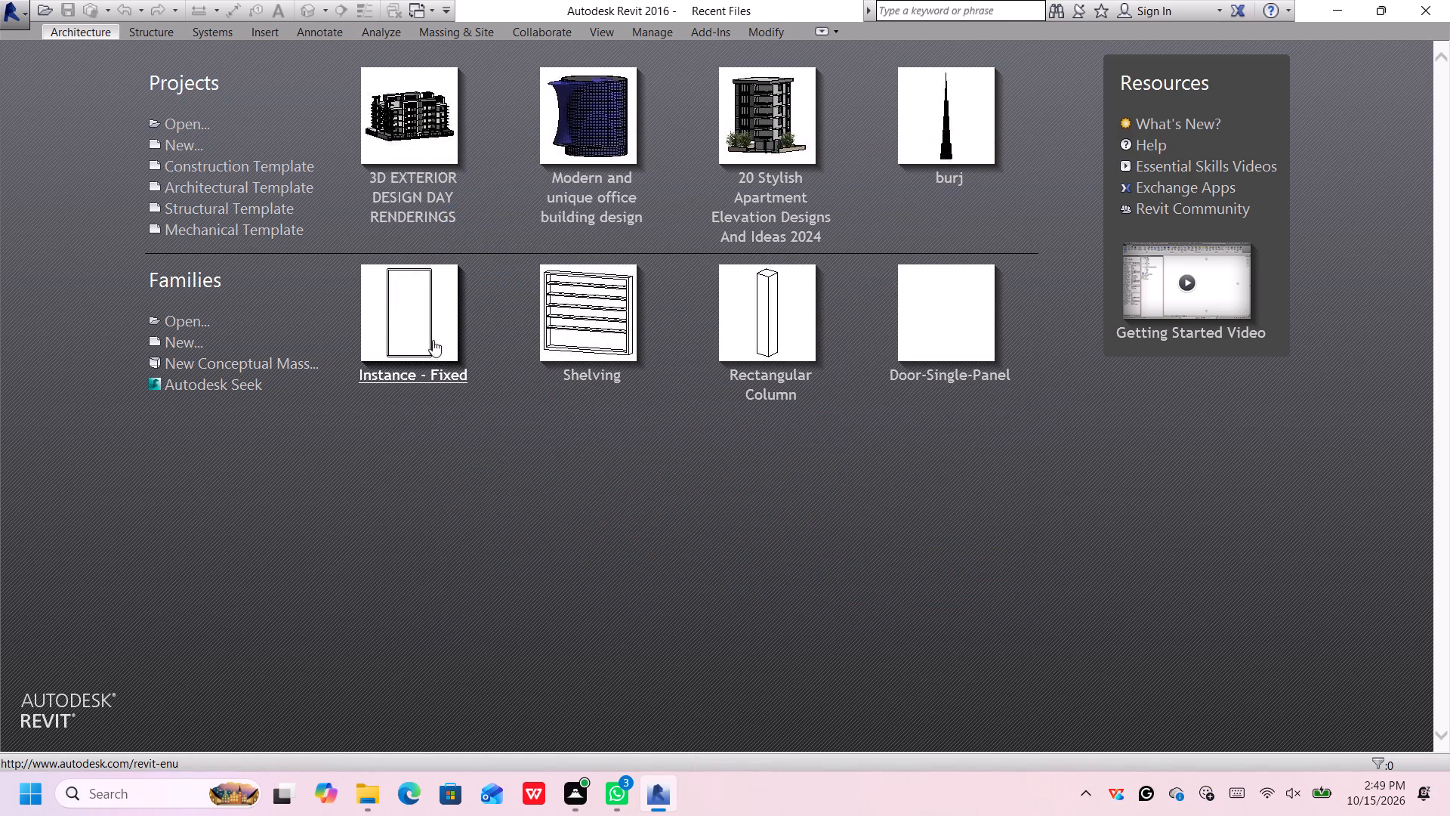
{"action": "scroll", "coordinate": [449, 360], "scroll_direction": "up", "scroll_amount": 1}
{"action": "scroll", "coordinate": [449, 360], "scroll_direction": "down", "scroll_amount": 3}
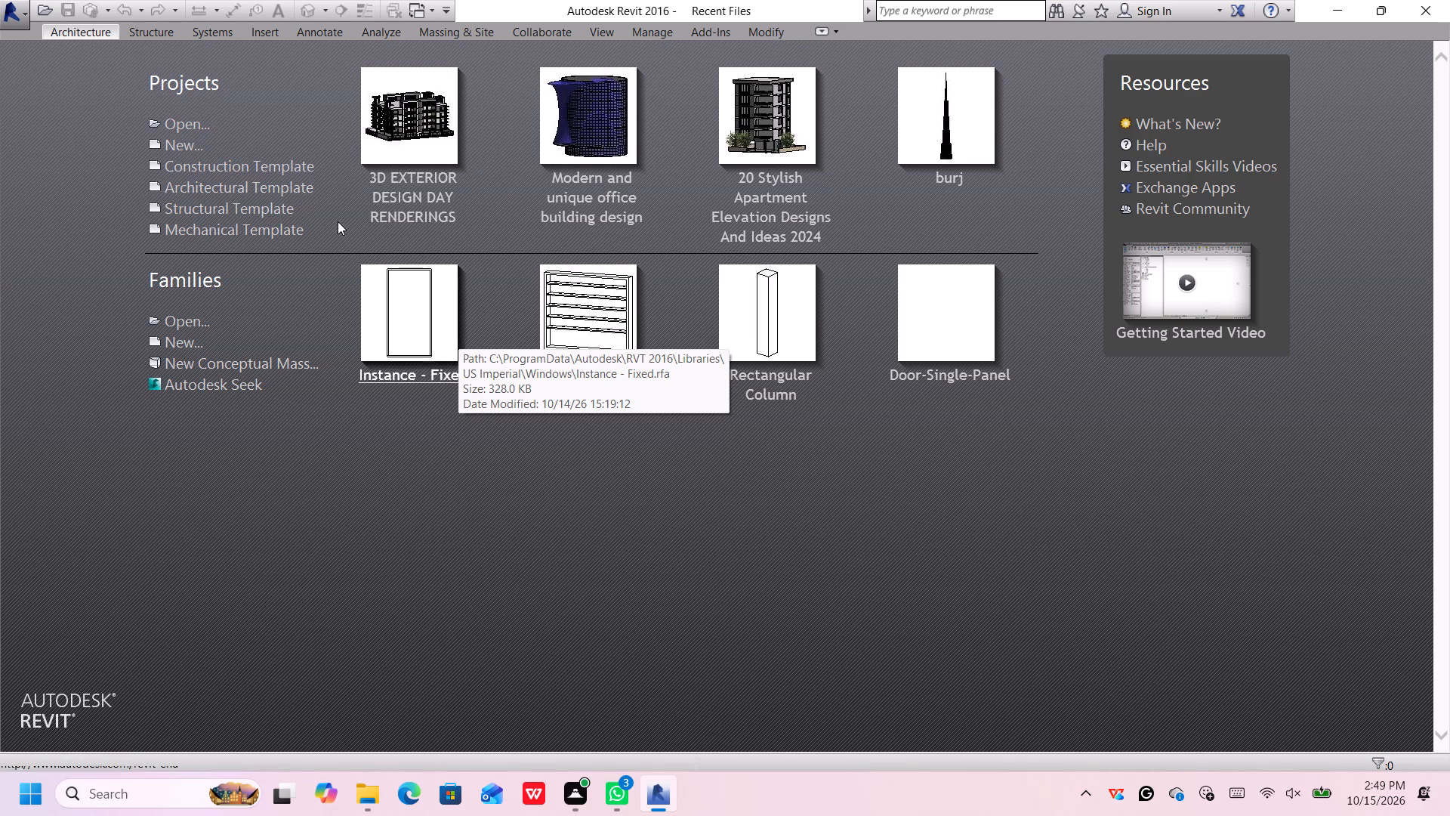
{"action": "left_click", "coordinate": [294, 190]}
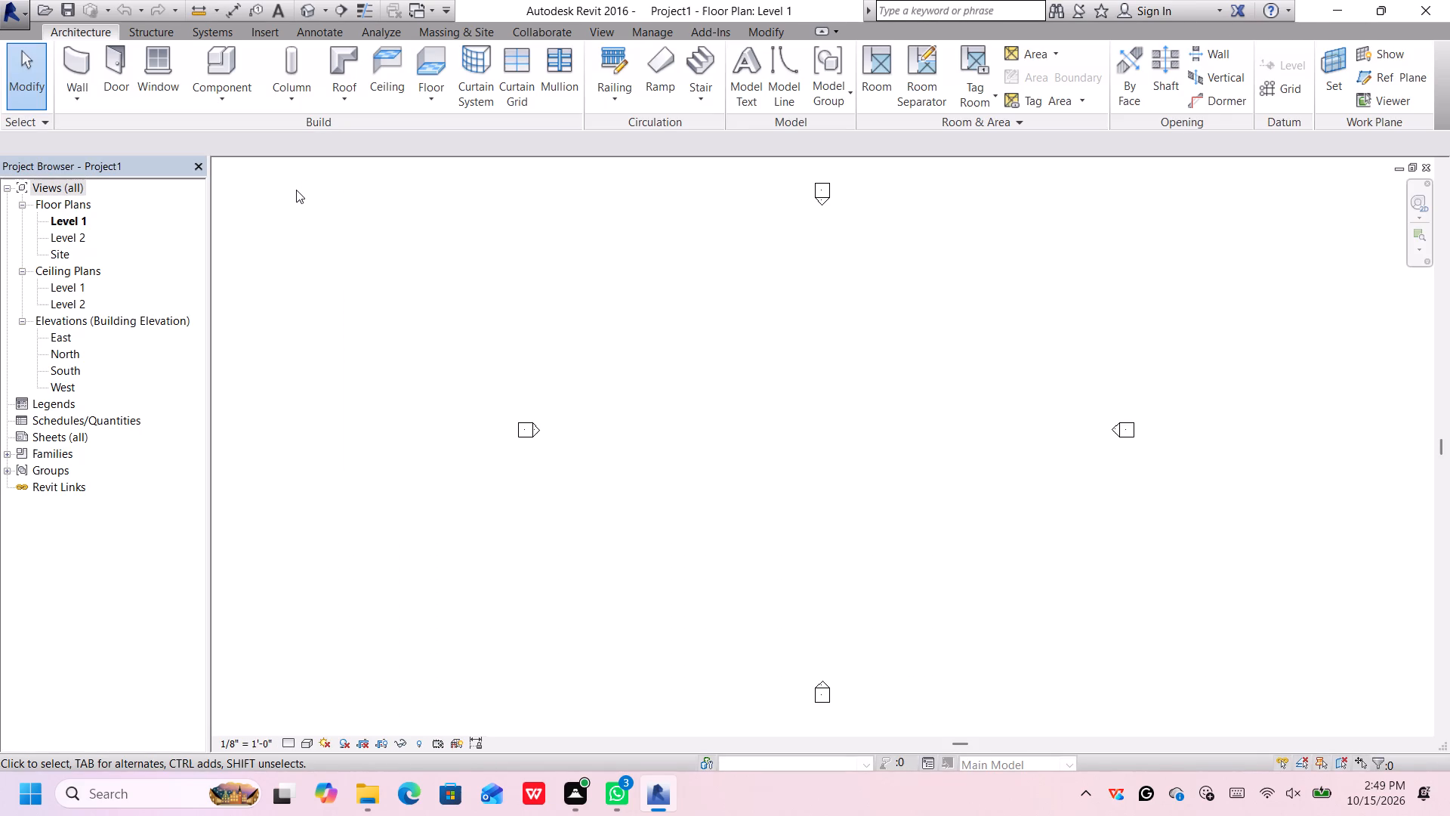
Start the architectural Wall command in the Level 1 floor plan.
{"action": "scroll", "coordinate": [855, 332], "scroll_direction": "up", "scroll_amount": 2}
{"action": "scroll", "coordinate": [857, 350], "scroll_direction": "down", "scroll_amount": 1}
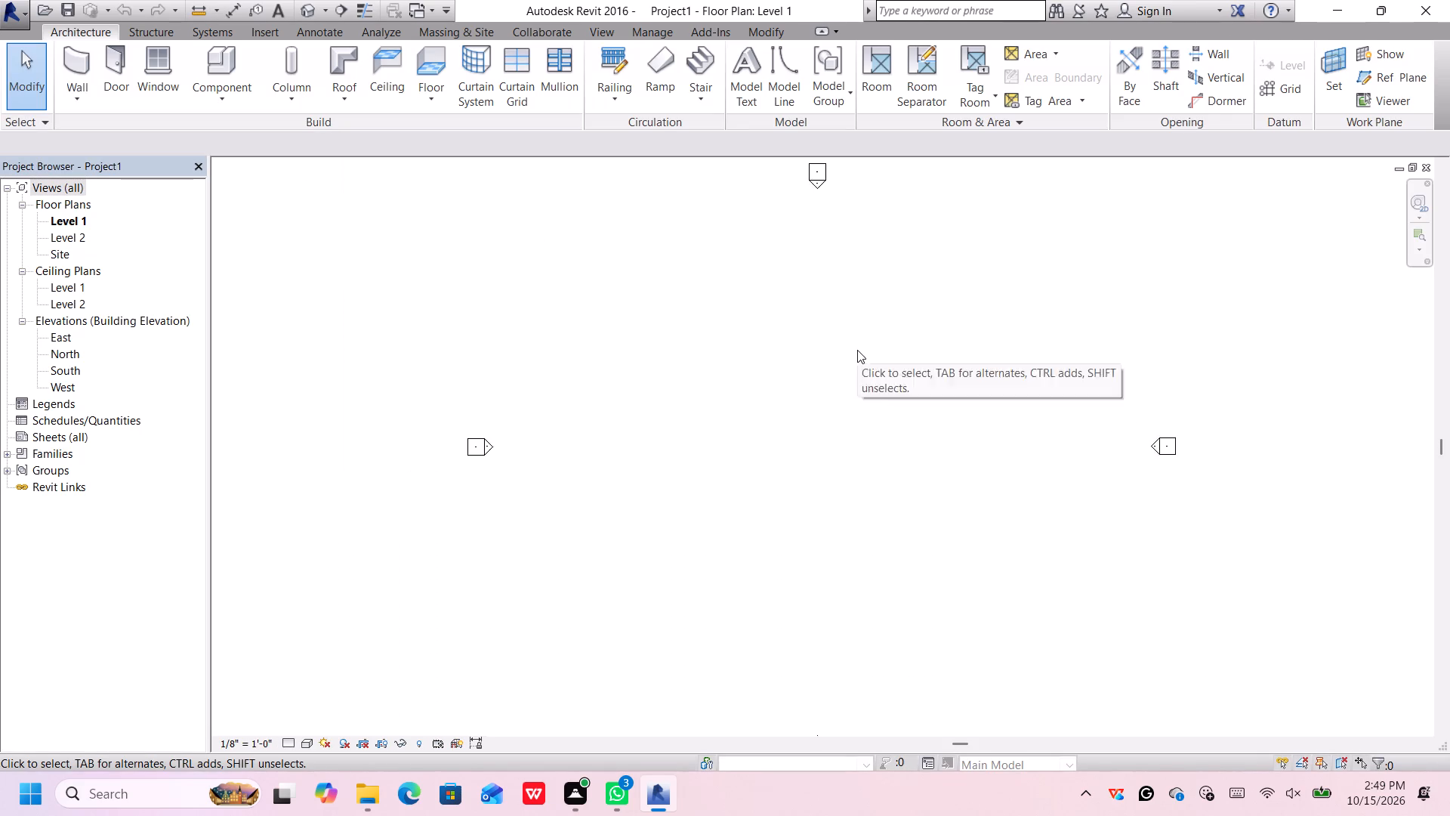
{"action": "scroll", "coordinate": [857, 350], "scroll_direction": "down", "scroll_amount": 1}
{"action": "middle_click_drag", "start_coordinate": [842, 350], "coordinate": [790, 340]}
{"action": "scroll", "coordinate": [794, 336], "scroll_direction": "up", "scroll_amount": 1}
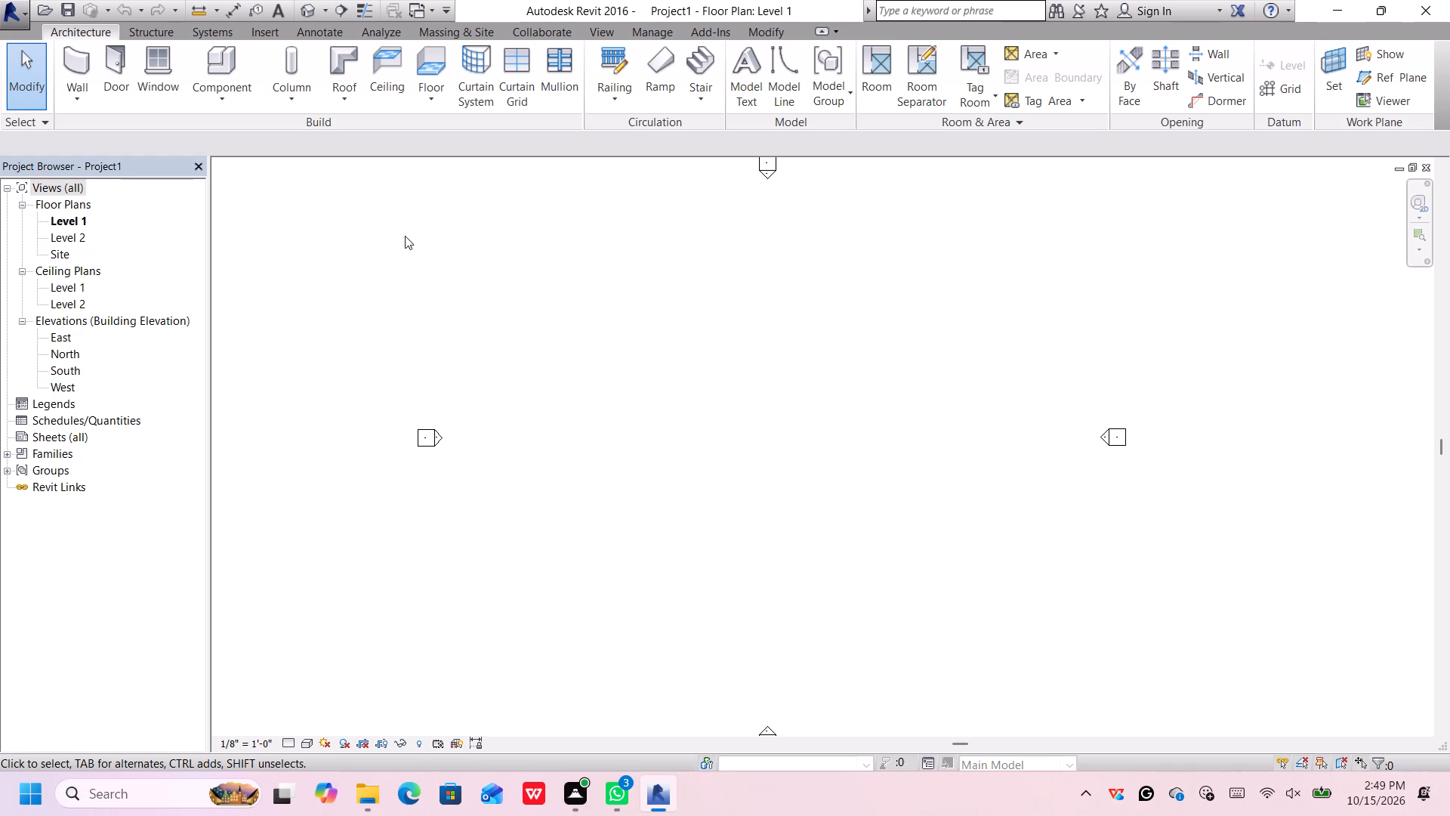
{"action": "left_click", "coordinate": [80, 82]}
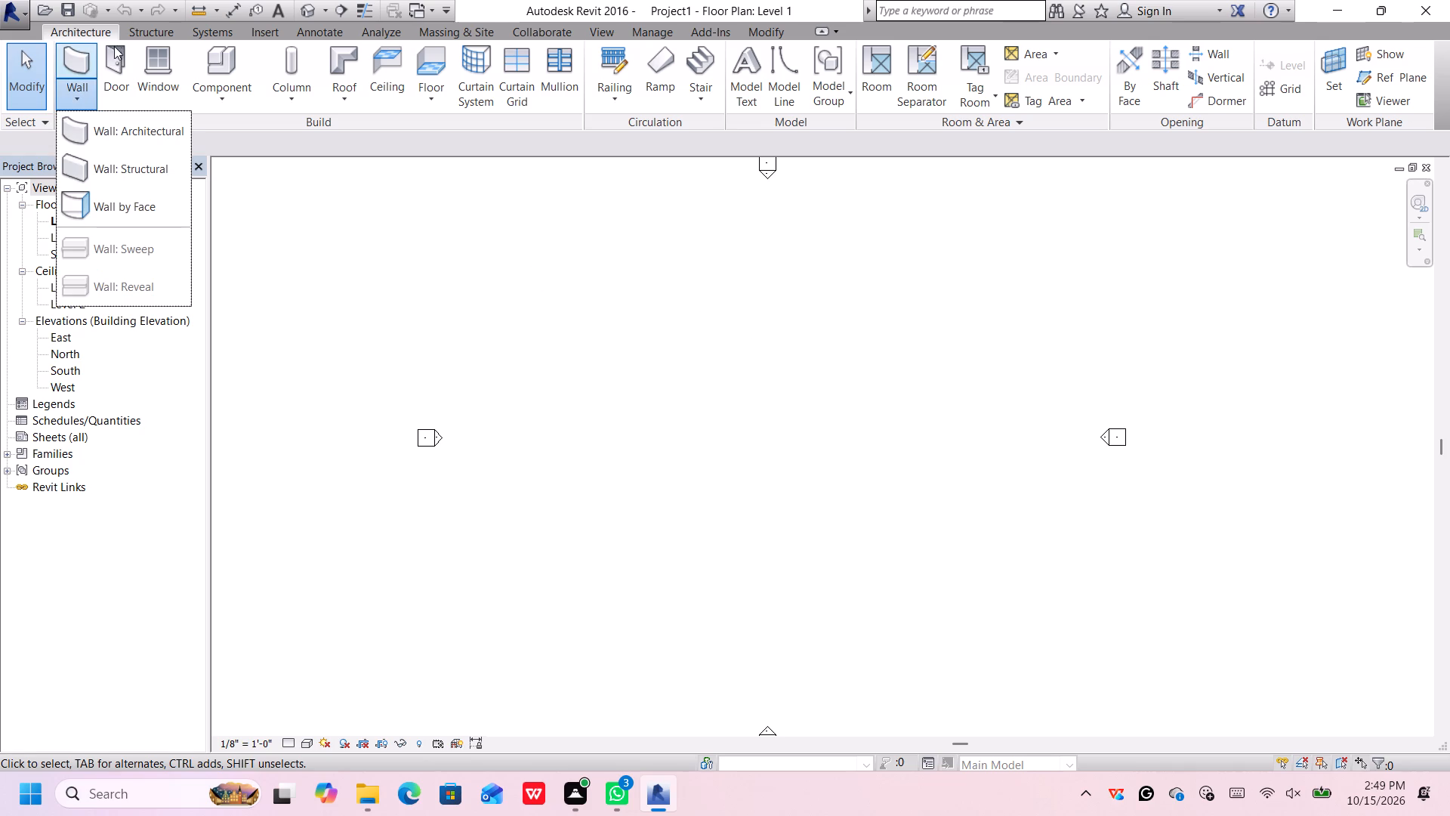
{"action": "left_click", "coordinate": [75, 57]}
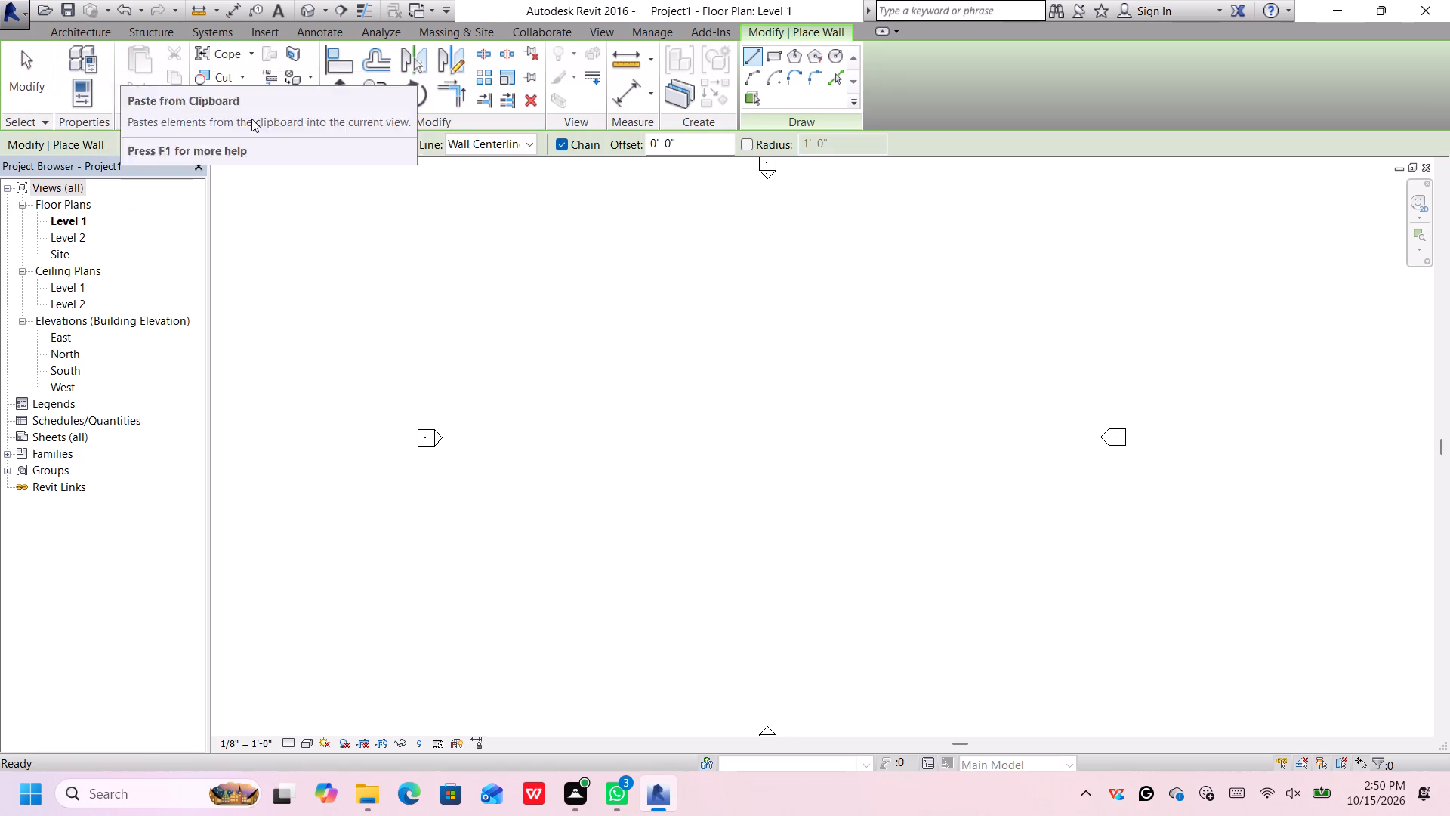
Begin saving the project and browse from the Desktop through synbiosis solutions and civil dwg 2 to the folder 59 Elegant Bungalows with a Modern Twist.
{"action": "key", "text": "ctrl+s"}
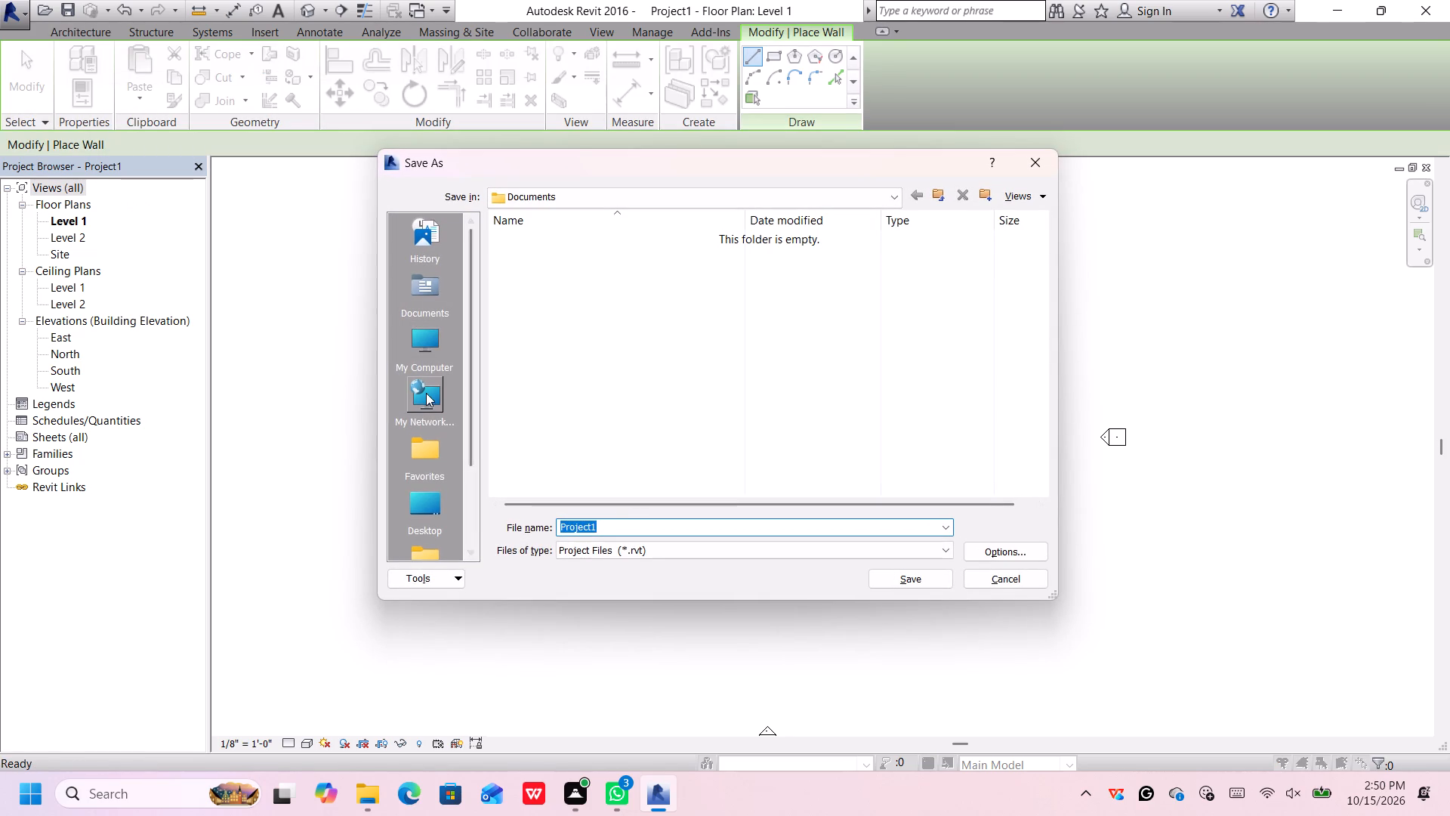
{"action": "double_click", "coordinate": [425, 496]}
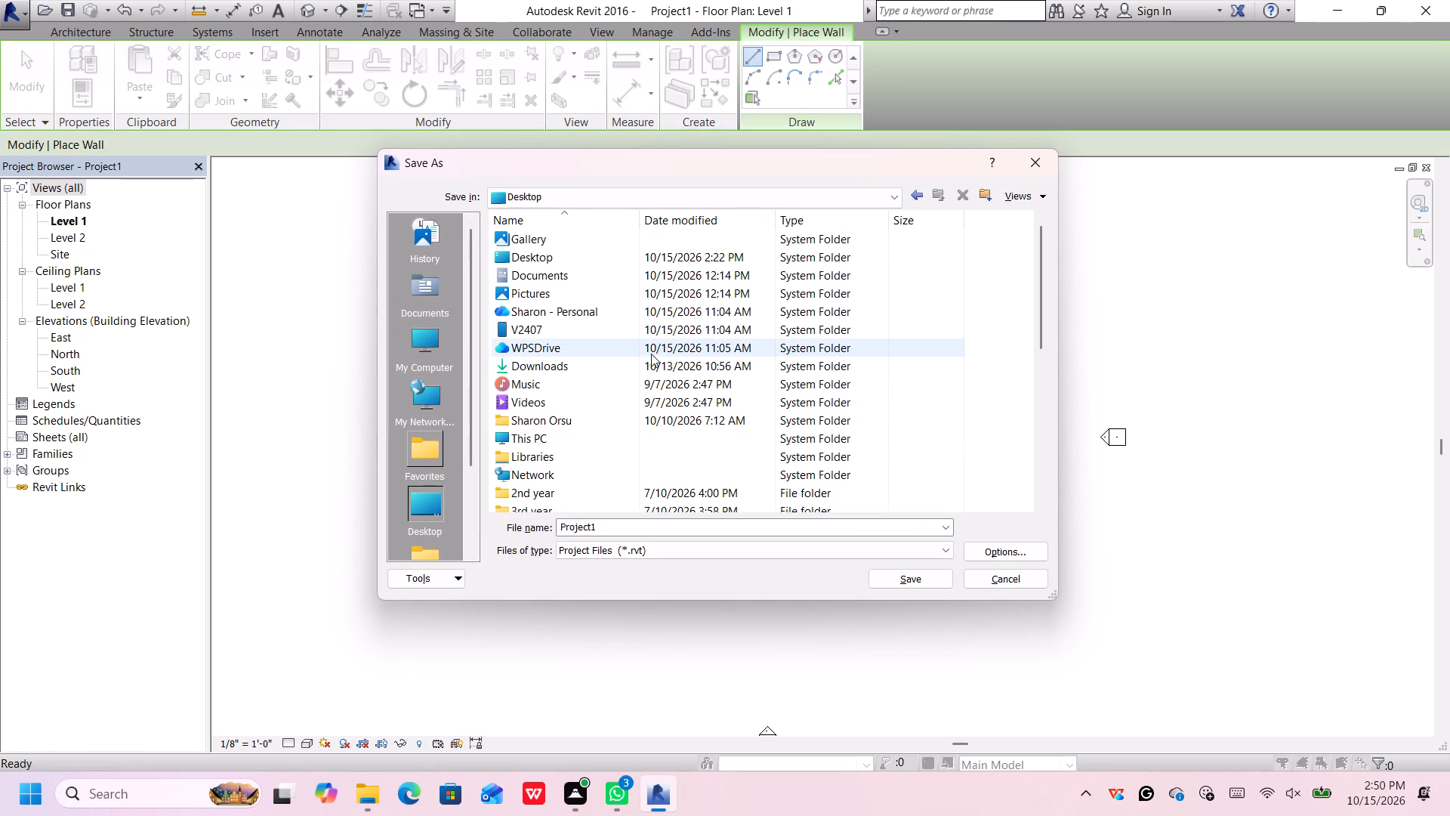
{"action": "double_click", "coordinate": [647, 259]}
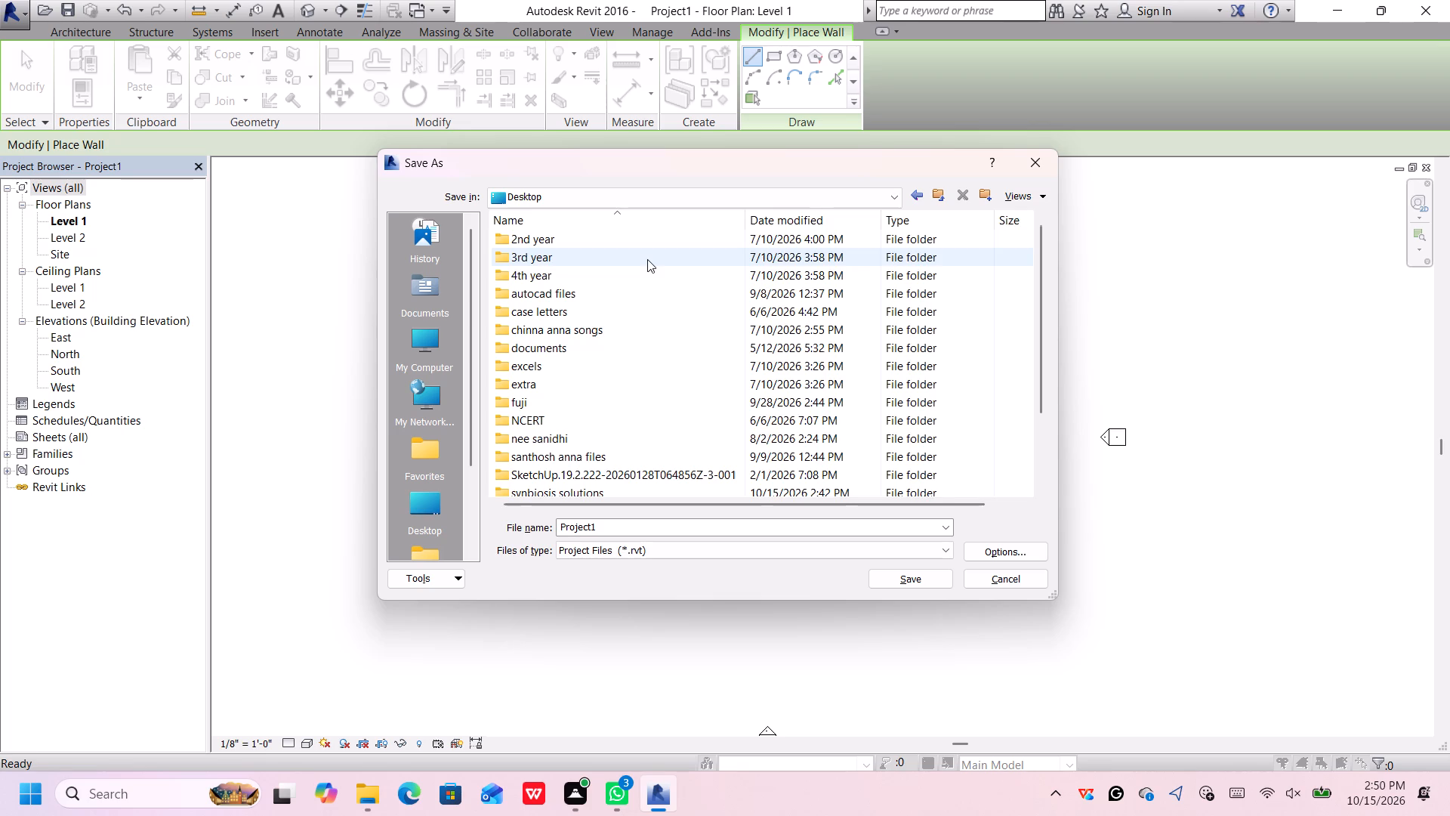
{"action": "scroll", "coordinate": [665, 458], "scroll_direction": "down", "scroll_amount": 2}
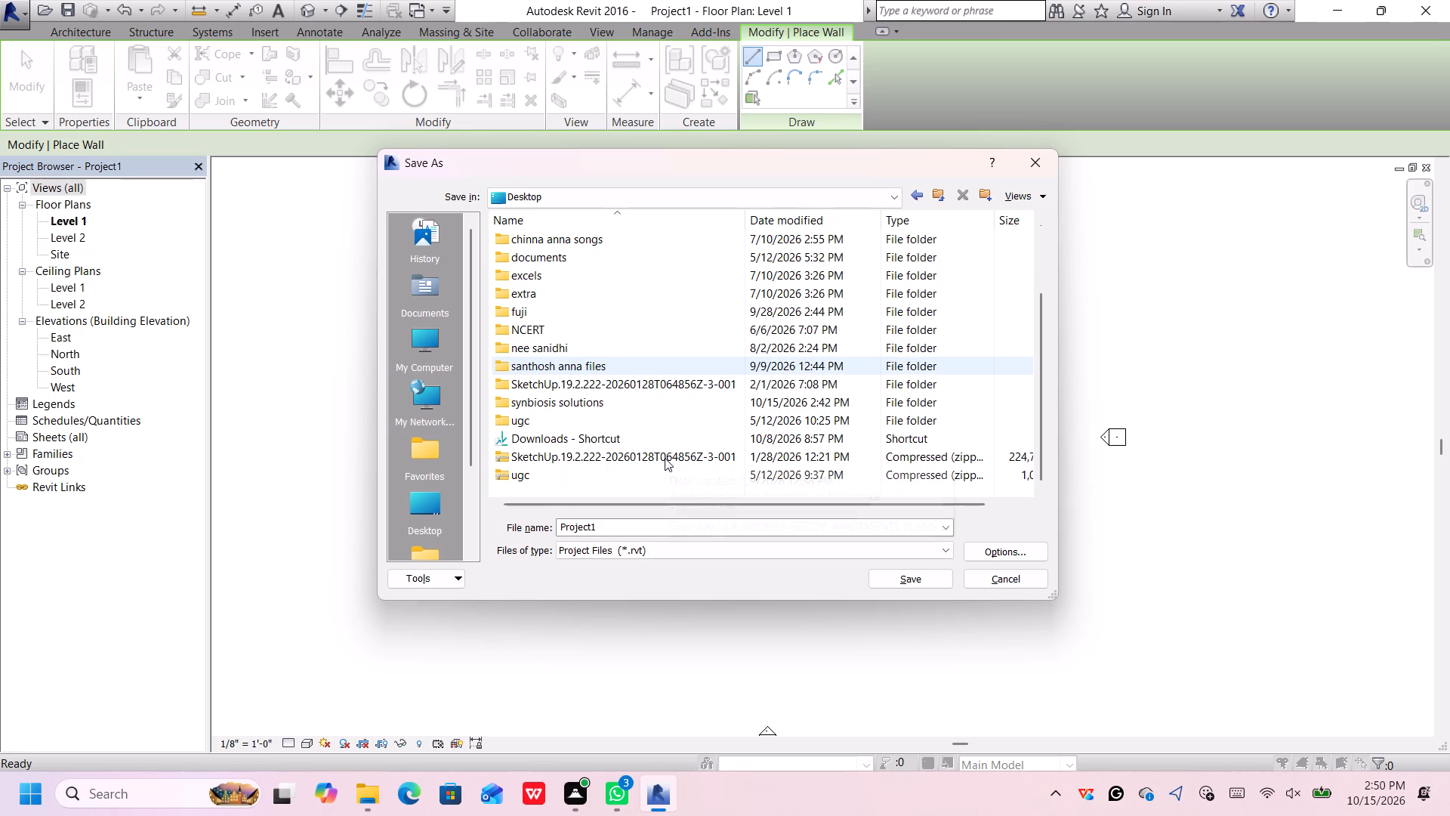
{"action": "double_click", "coordinate": [675, 406]}
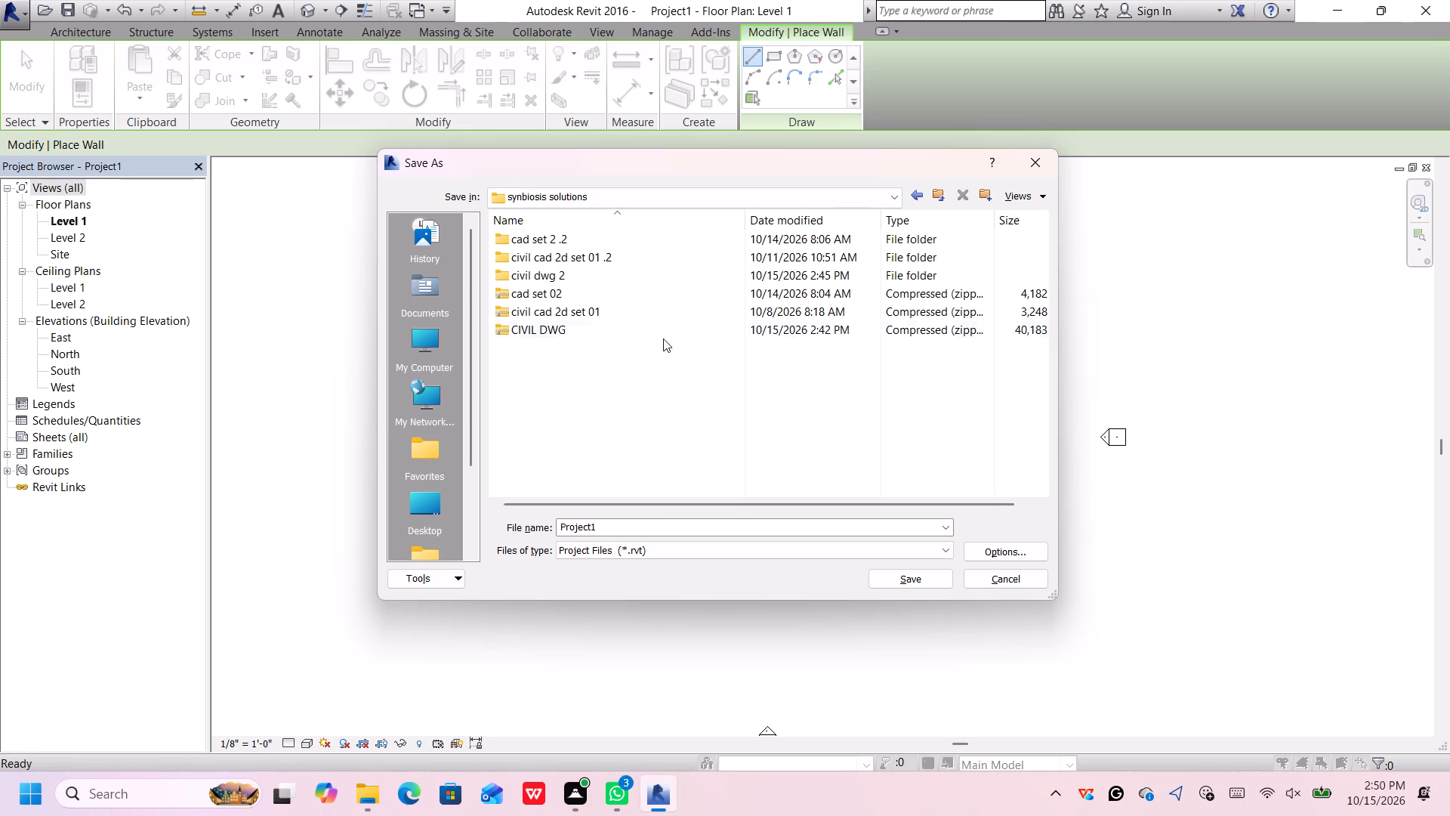
{"action": "double_click", "coordinate": [688, 274]}
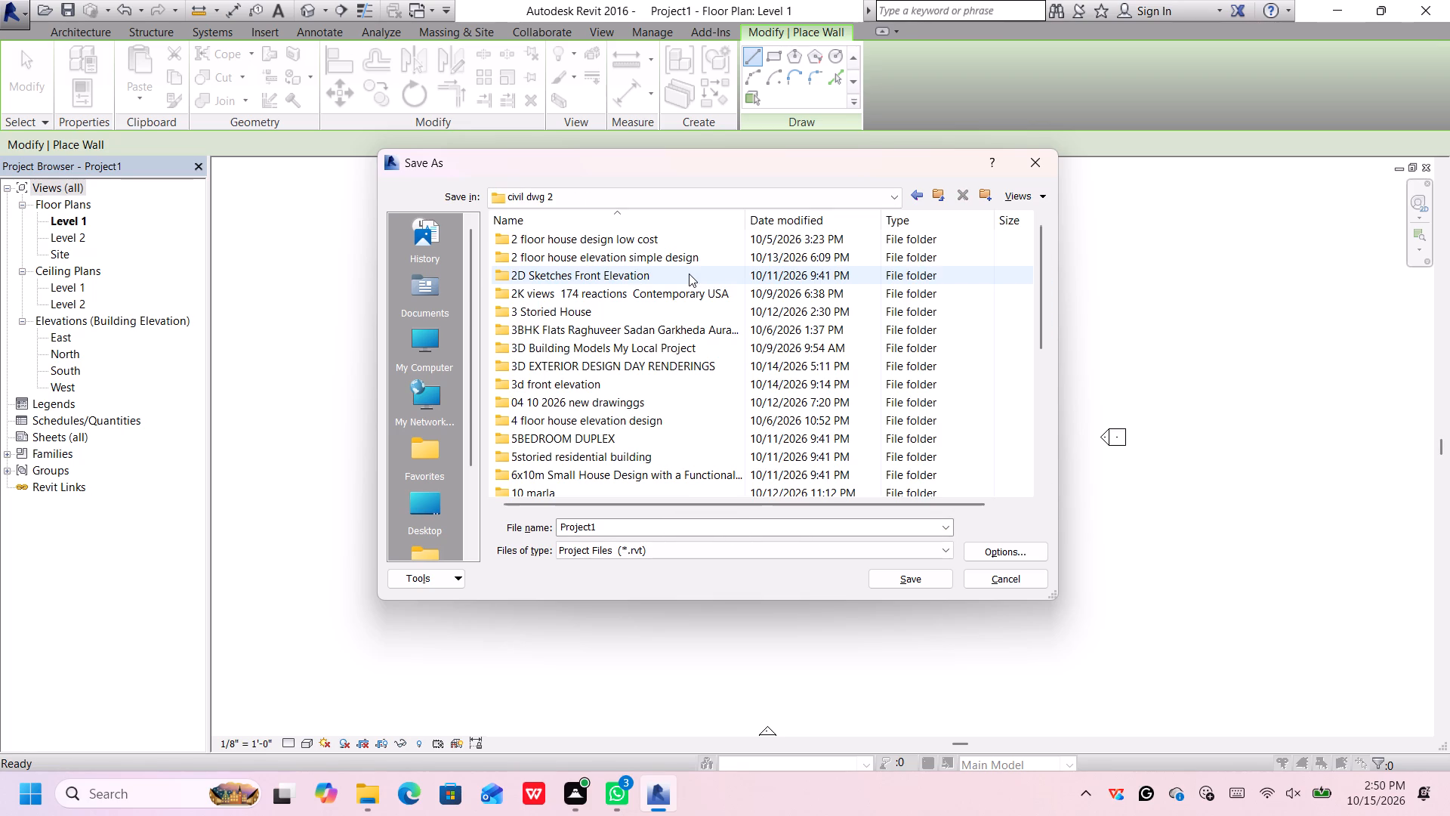
{"action": "scroll", "coordinate": [689, 274], "scroll_direction": "down", "scroll_amount": 1}
{"action": "left_click", "coordinate": [661, 524]}
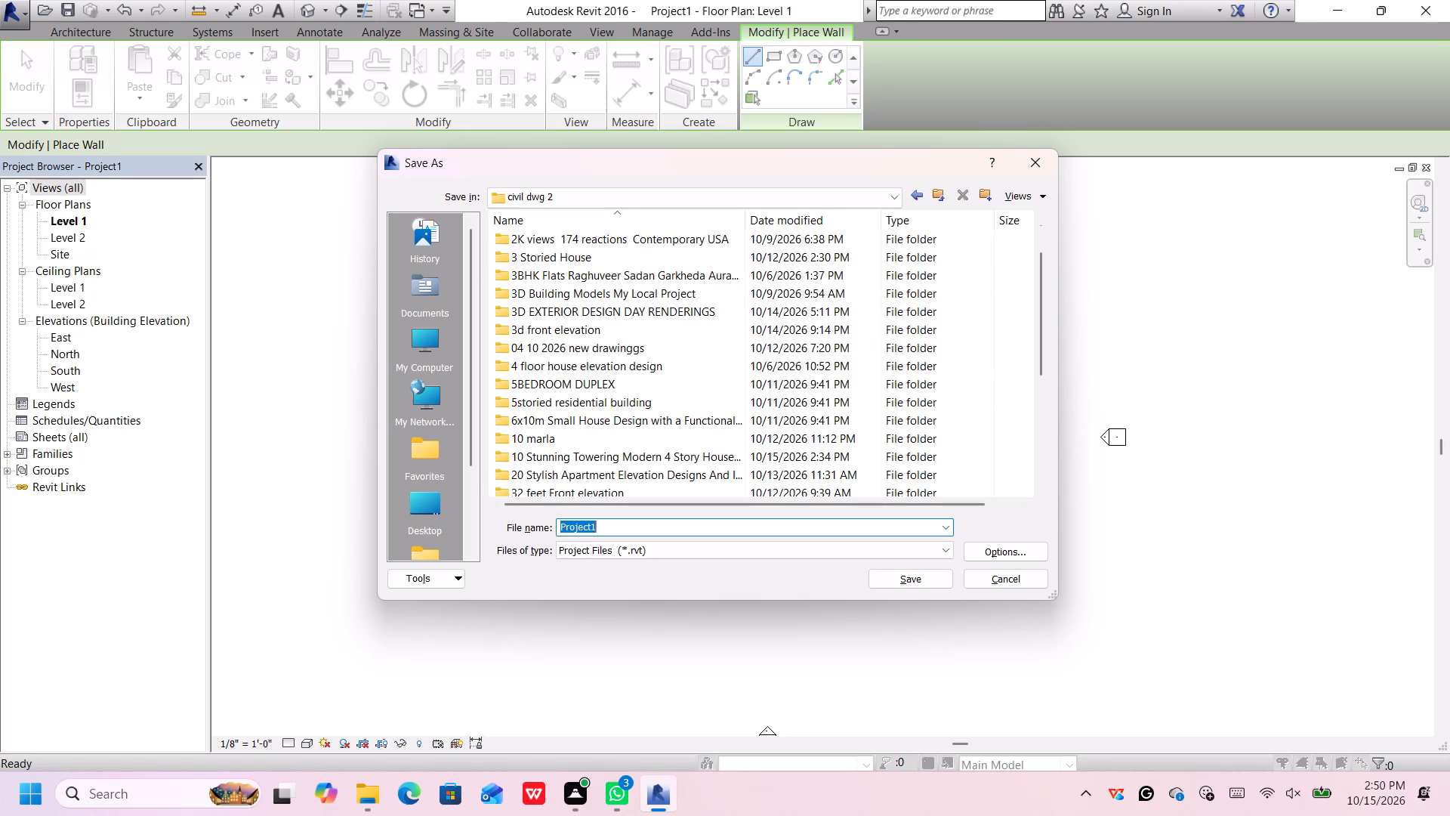
{"action": "key", "text": "BackSpace"}
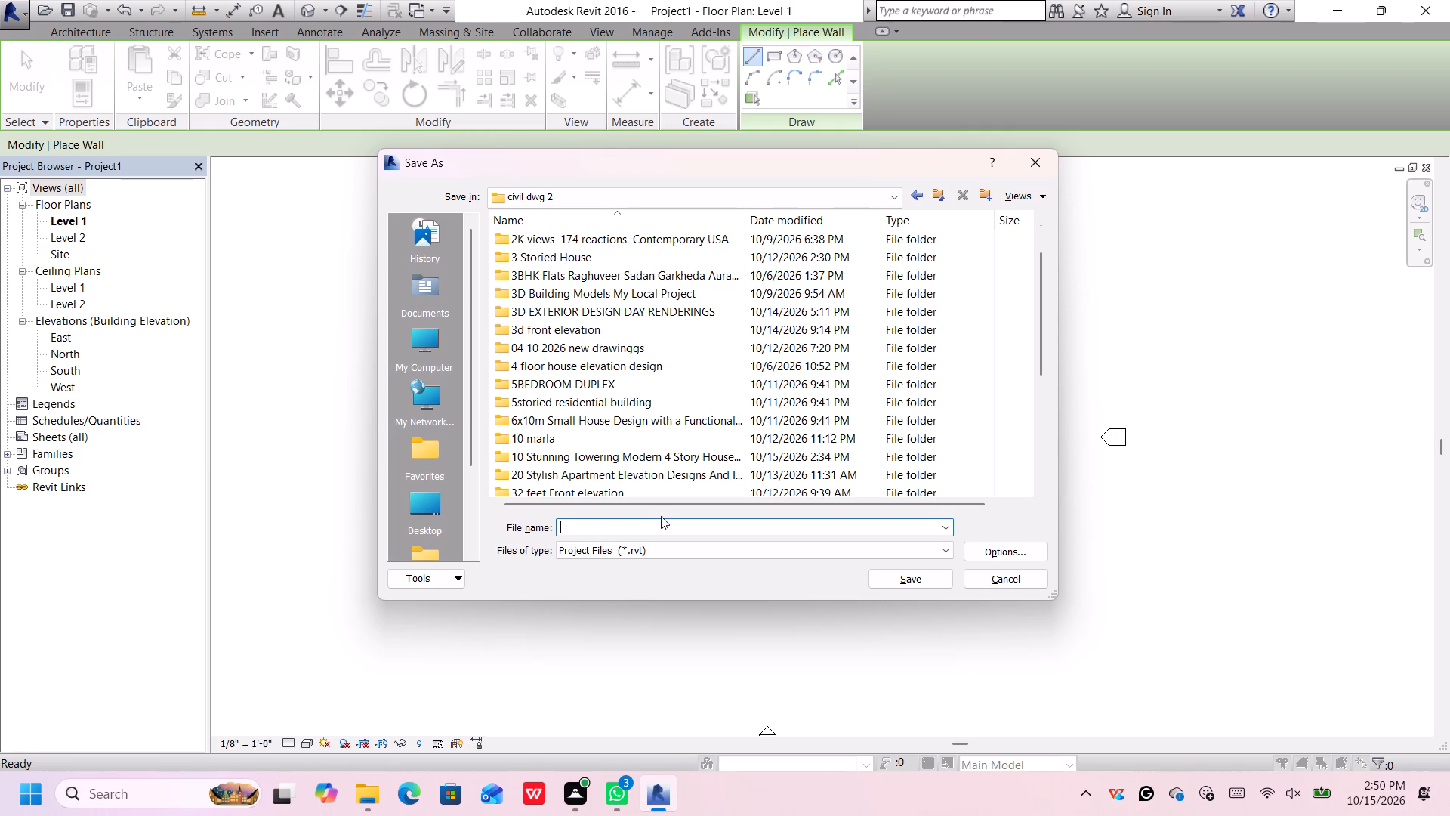
{"action": "scroll", "coordinate": [671, 428], "scroll_direction": "down", "scroll_amount": 2}
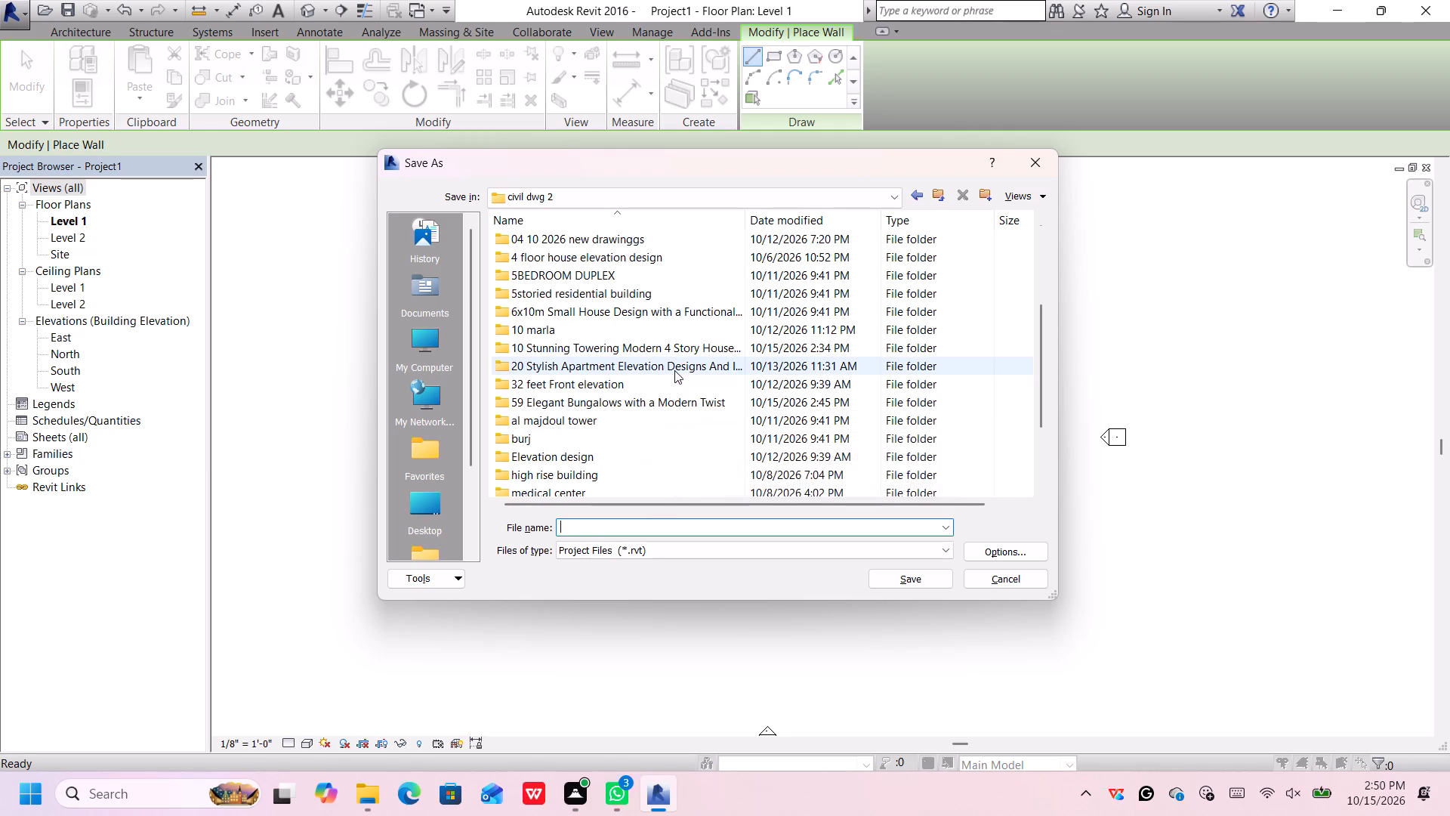
{"action": "scroll", "coordinate": [687, 329], "scroll_direction": "down", "scroll_amount": 1}
{"action": "scroll", "coordinate": [671, 403], "scroll_direction": "down", "scroll_amount": 1}
{"action": "scroll", "coordinate": [671, 403], "scroll_direction": "up", "scroll_amount": 1}
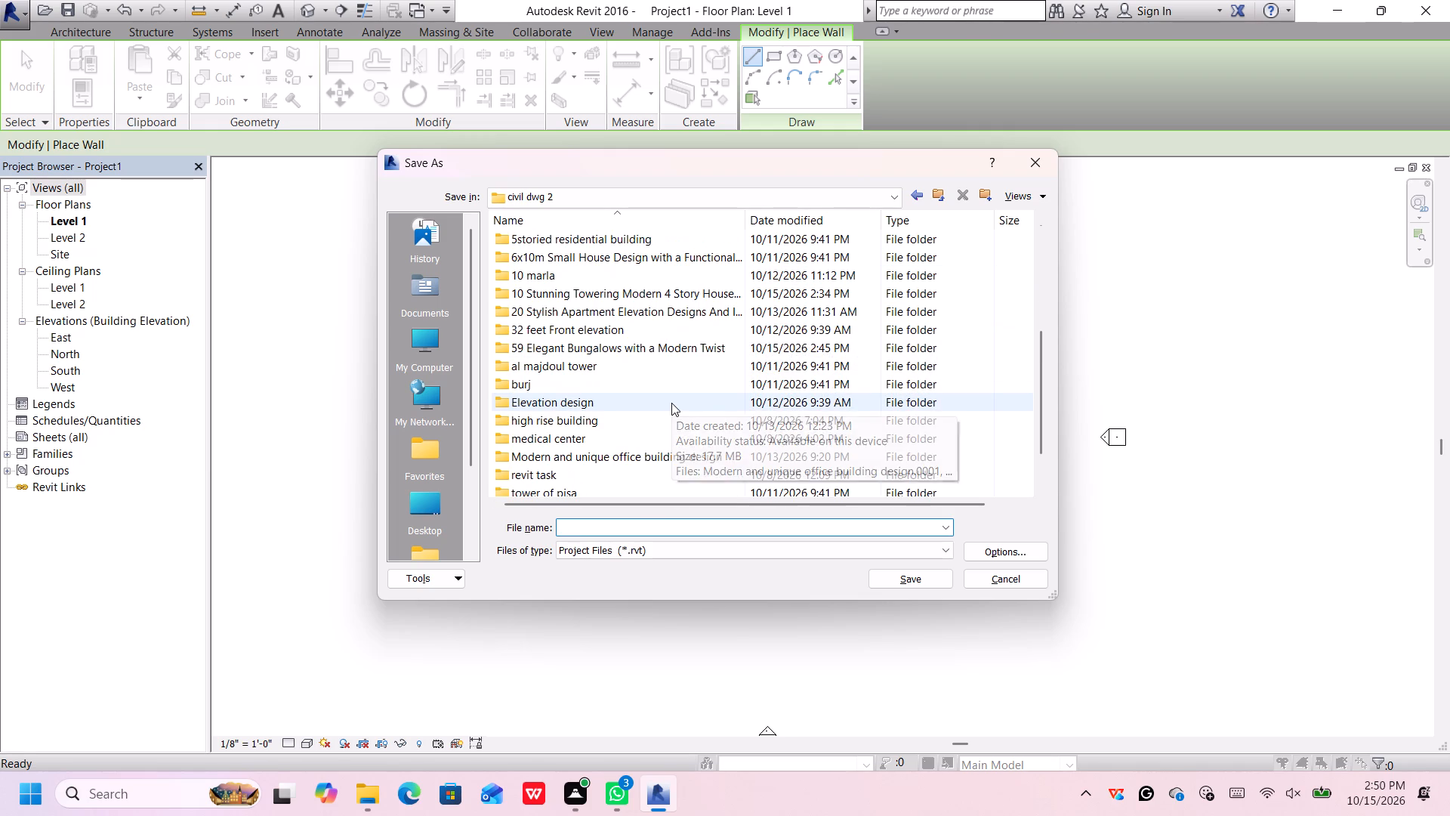
{"action": "double_click", "coordinate": [687, 351]}
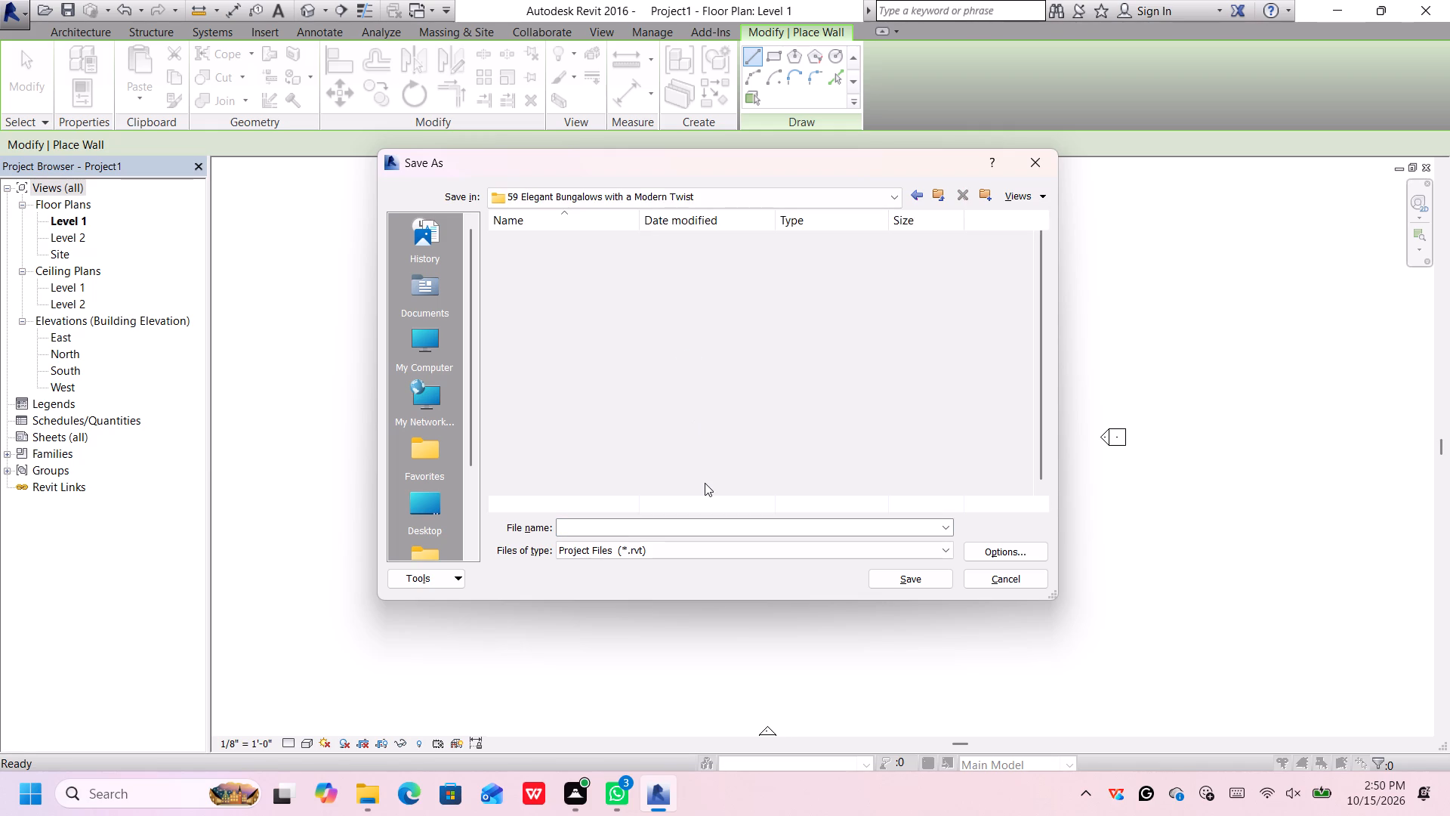
Save the project file as 59 Elegant Bungalows with a Modern Twist, without the .jpg ending.
{"action": "key", "text": "5"}
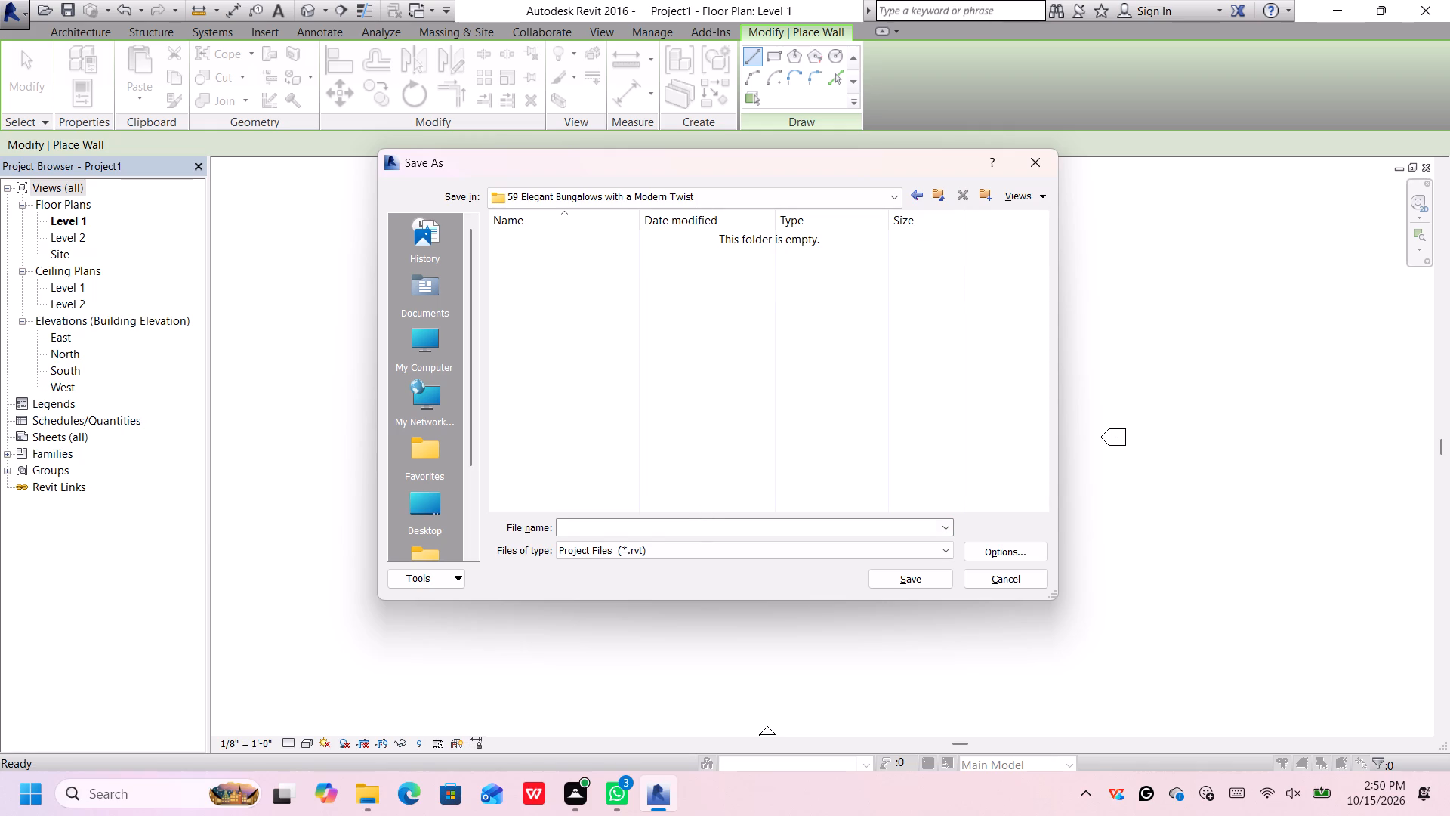
{"action": "left_click", "coordinate": [674, 526]}
{"action": "key", "text": "5"}
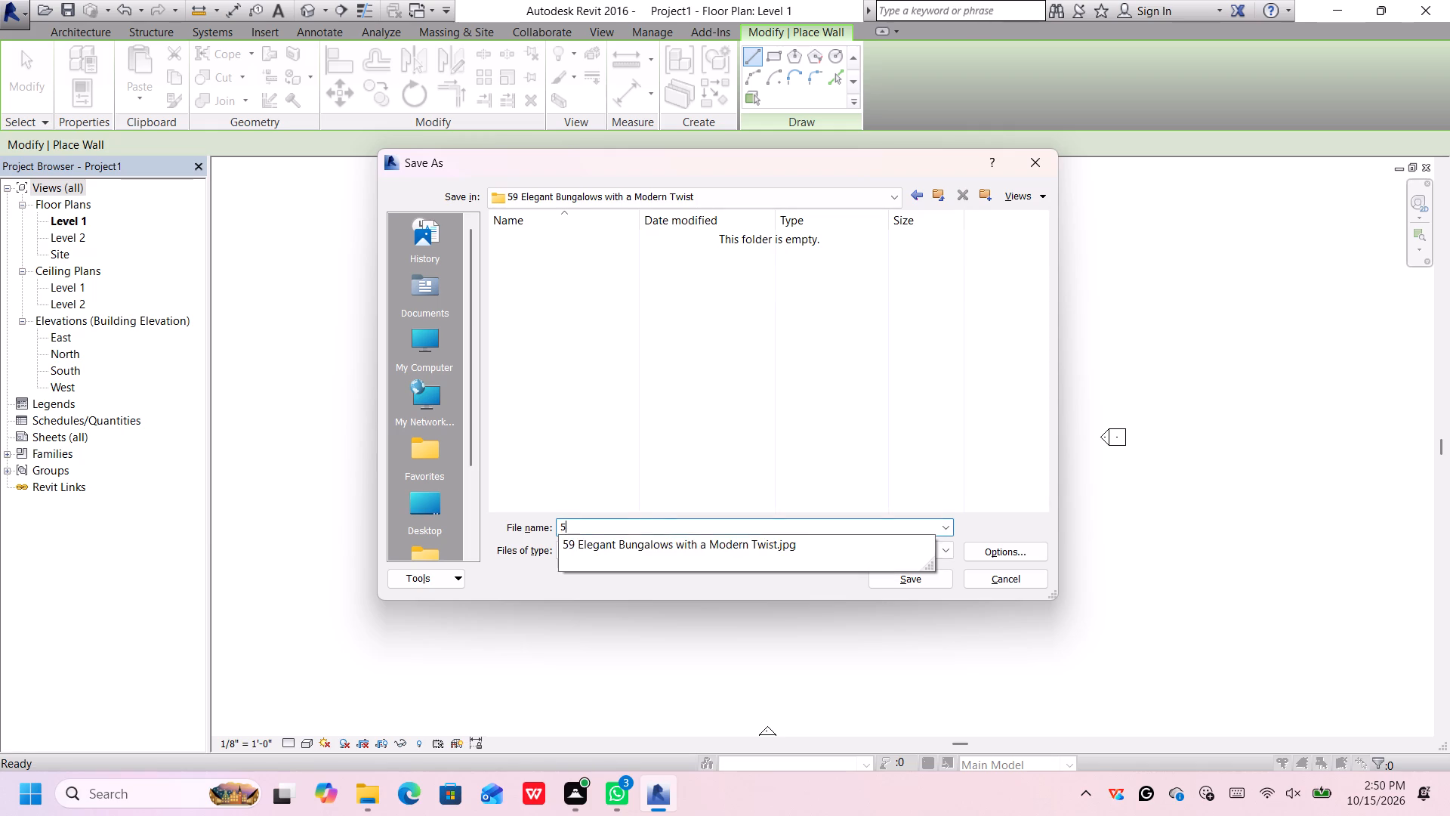
{"action": "left_click", "coordinate": [680, 541]}
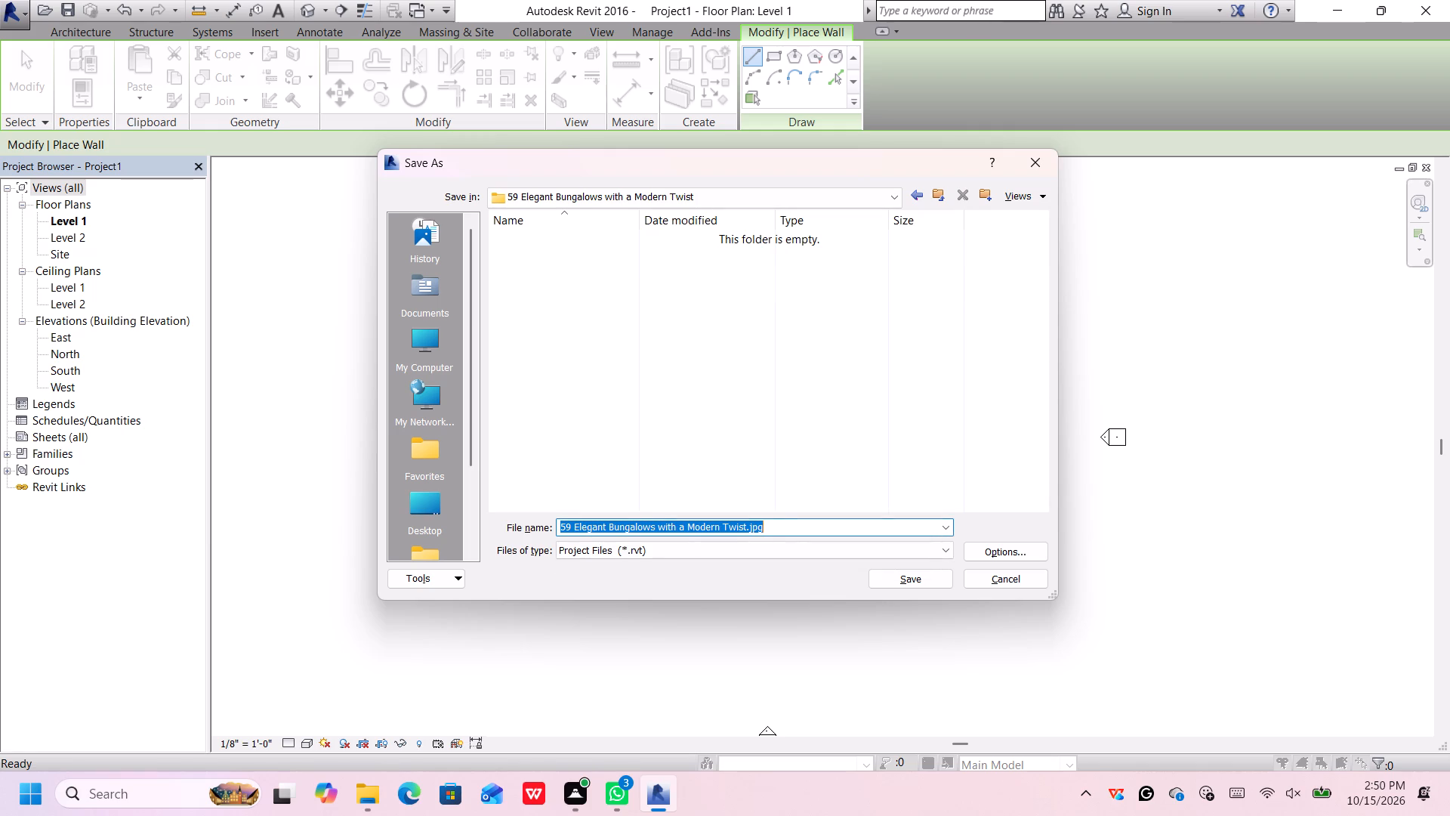
{"action": "key", "text": "BackSpace"}
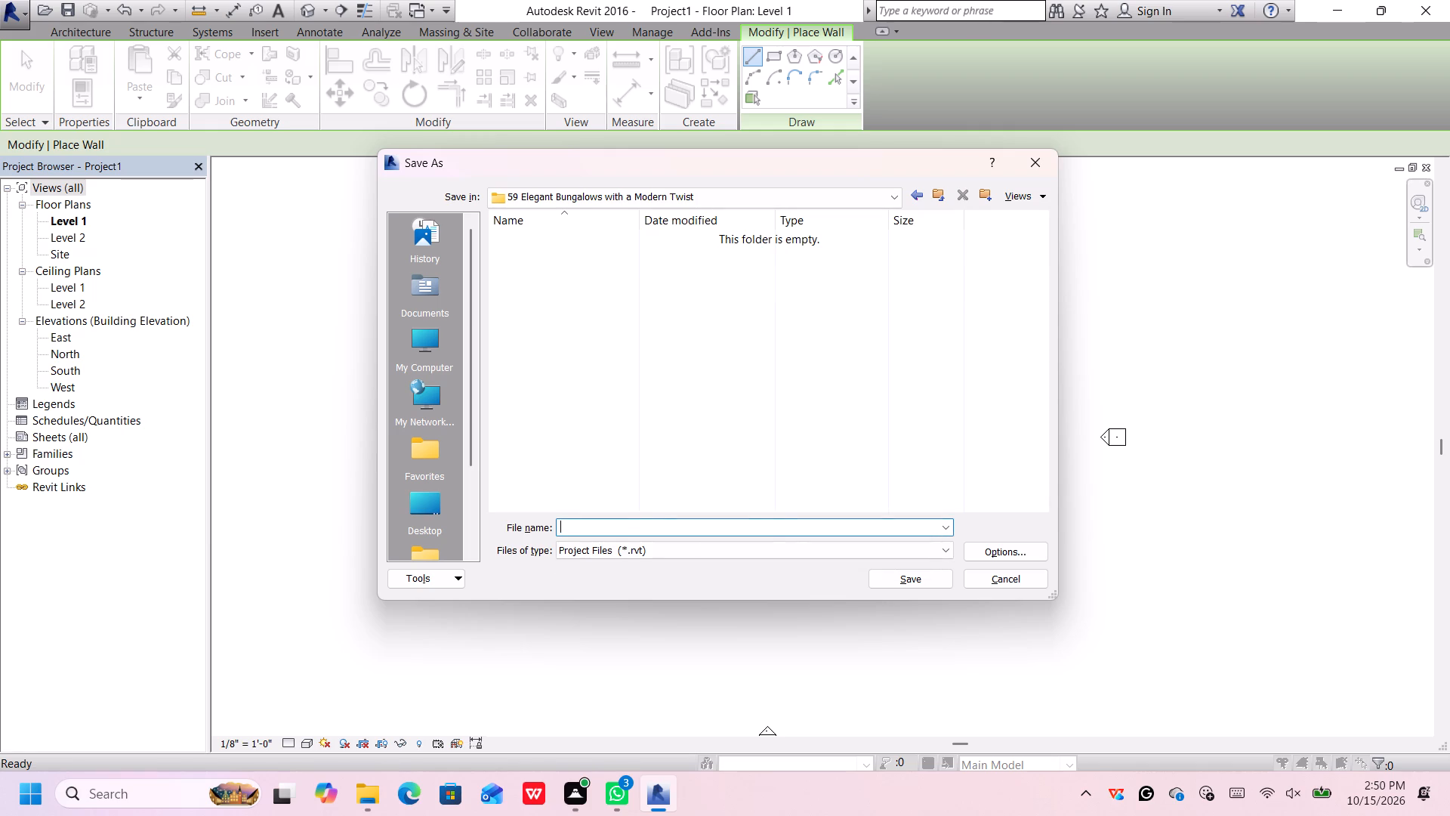
{"action": "key", "text": "5"}
{"action": "left_click", "coordinate": [764, 543]}
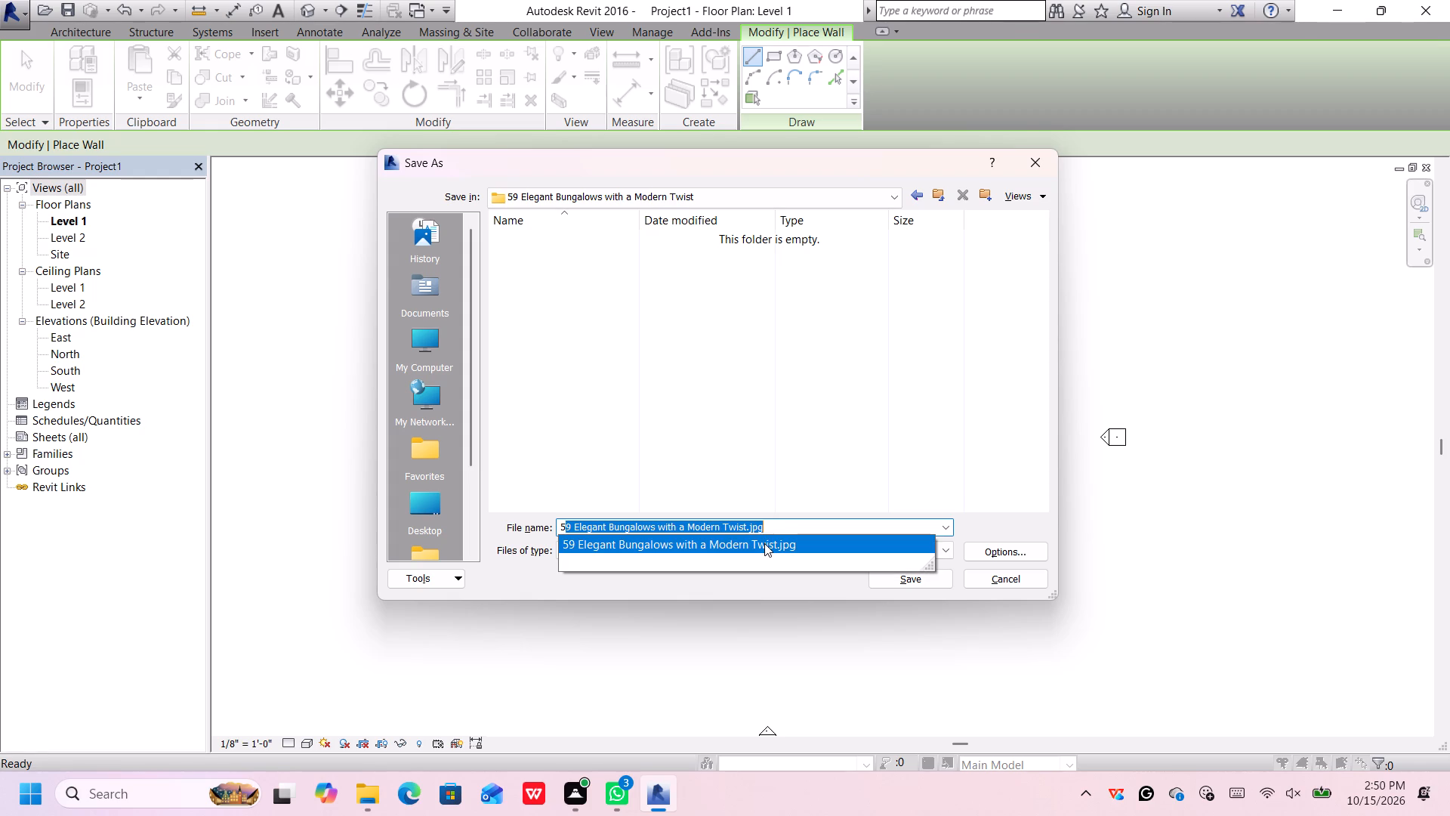
{"action": "left_click", "coordinate": [776, 527]}
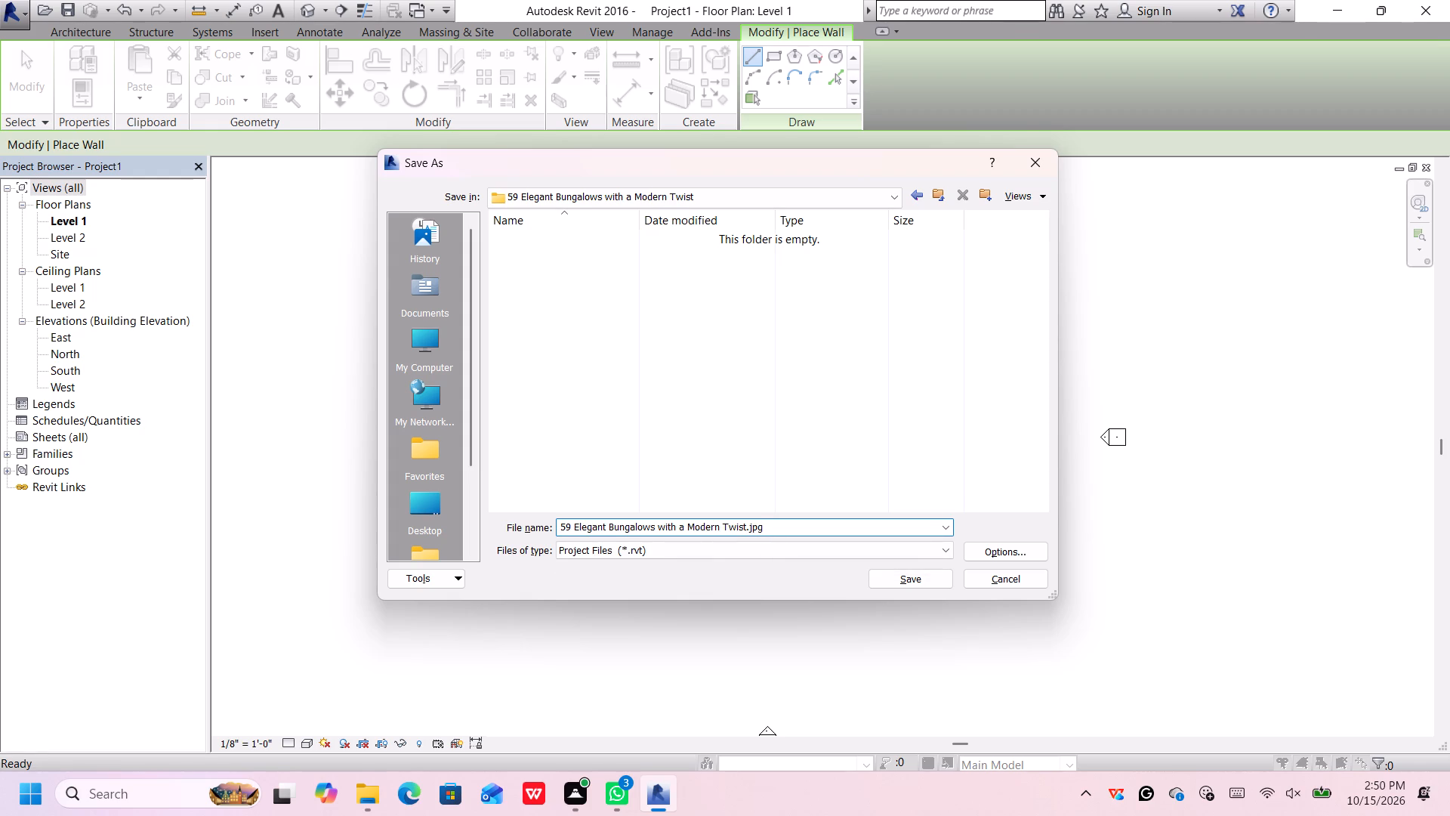
{"action": "key", "text": "BackSpace"}
{"action": "key", "text": "BackSpace"}
{"action": "key", "text": "BackSpace"}
{"action": "key", "text": "BackSpace"}
{"action": "key", "text": "BackSpace"}
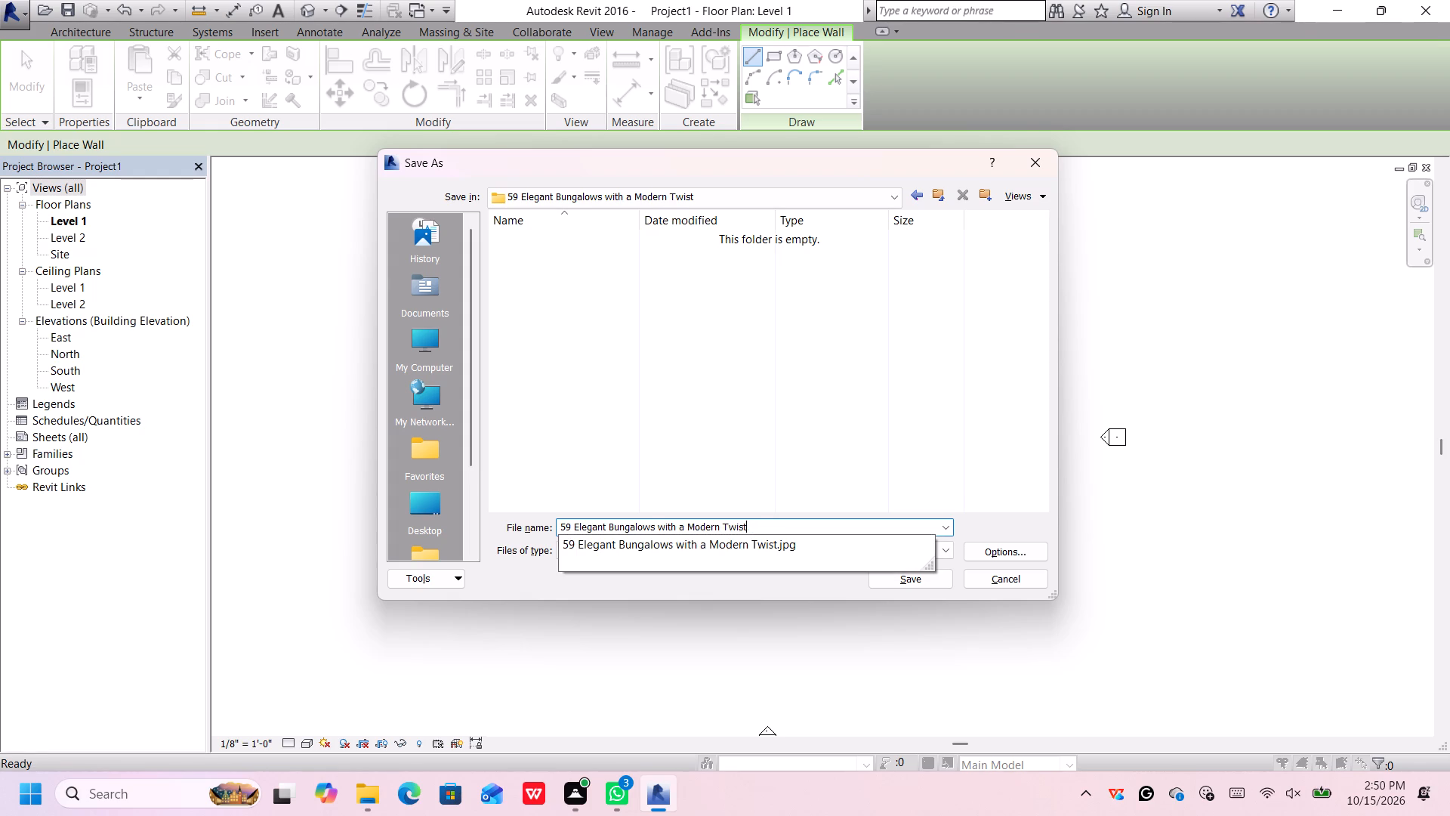
{"action": "left_click", "coordinate": [911, 581]}
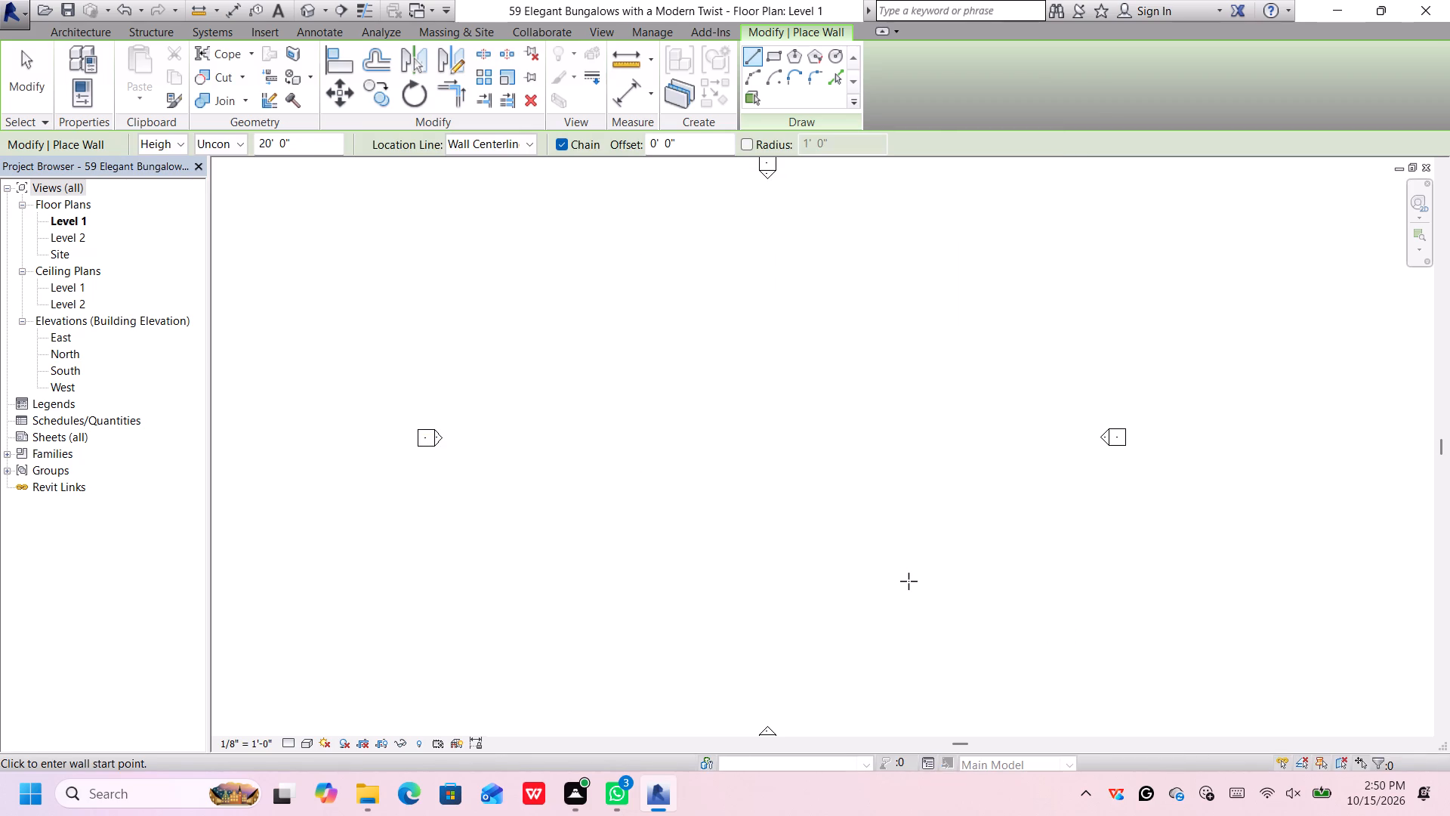
Choose the rectangular wall shape and set the unconnected wall height to 10'.
{"action": "left_click", "coordinate": [779, 52]}
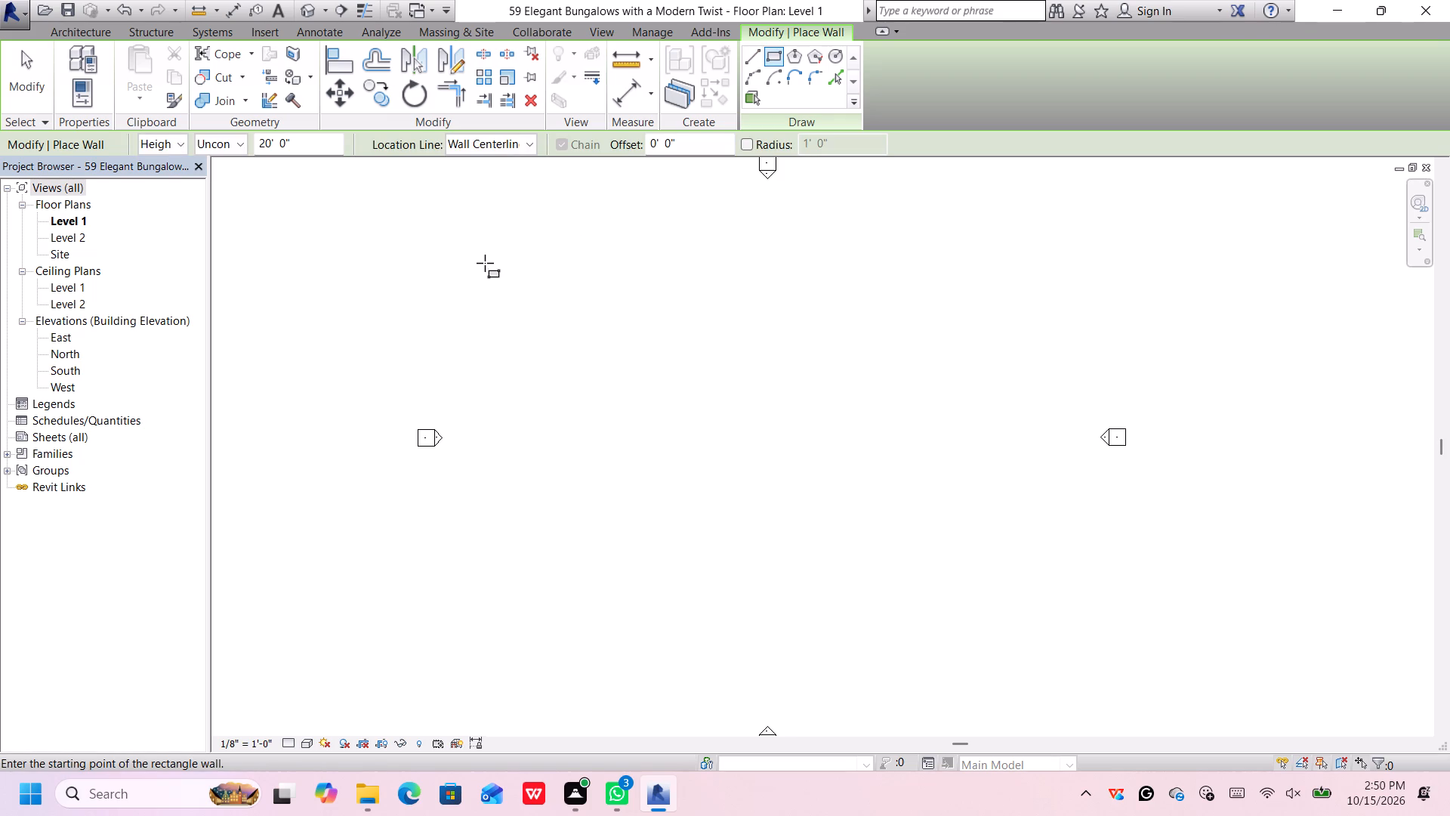
{"action": "left_click", "coordinate": [310, 143]}
{"action": "key", "text": "BackSpace"}
{"action": "key", "text": "BackSpace"}
{"action": "key", "text": "BackSpace"}
{"action": "key", "text": "BackSpace"}
{"action": "key", "text": "BackSpace"}
{"action": "key", "text": "BackSpace"}
{"action": "key", "text": "BackSpace"}
{"action": "key", "text": "BackSpace"}
{"action": "key", "text": "BackSpace"}
{"action": "key", "text": "BackSpace"}
{"action": "key", "text": "BackSpace"}
{"action": "key", "text": "BackSpace"}
{"action": "key", "text": "BackSpace"}
{"action": "key", "text": "BackSpace"}
{"action": "key", "text": "BackSpace"}
{"action": "type", "text": "10;"}
{"action": "key", "text": "BackSpace"}
{"action": "key", "text": "apostrophe"}
{"action": "key", "text": "Return"}
Draw a rectangle of walls about 88' wide by 60' deep between the elevation markers on the Level 1 plan.
{"action": "left_click", "coordinate": [509, 269]}
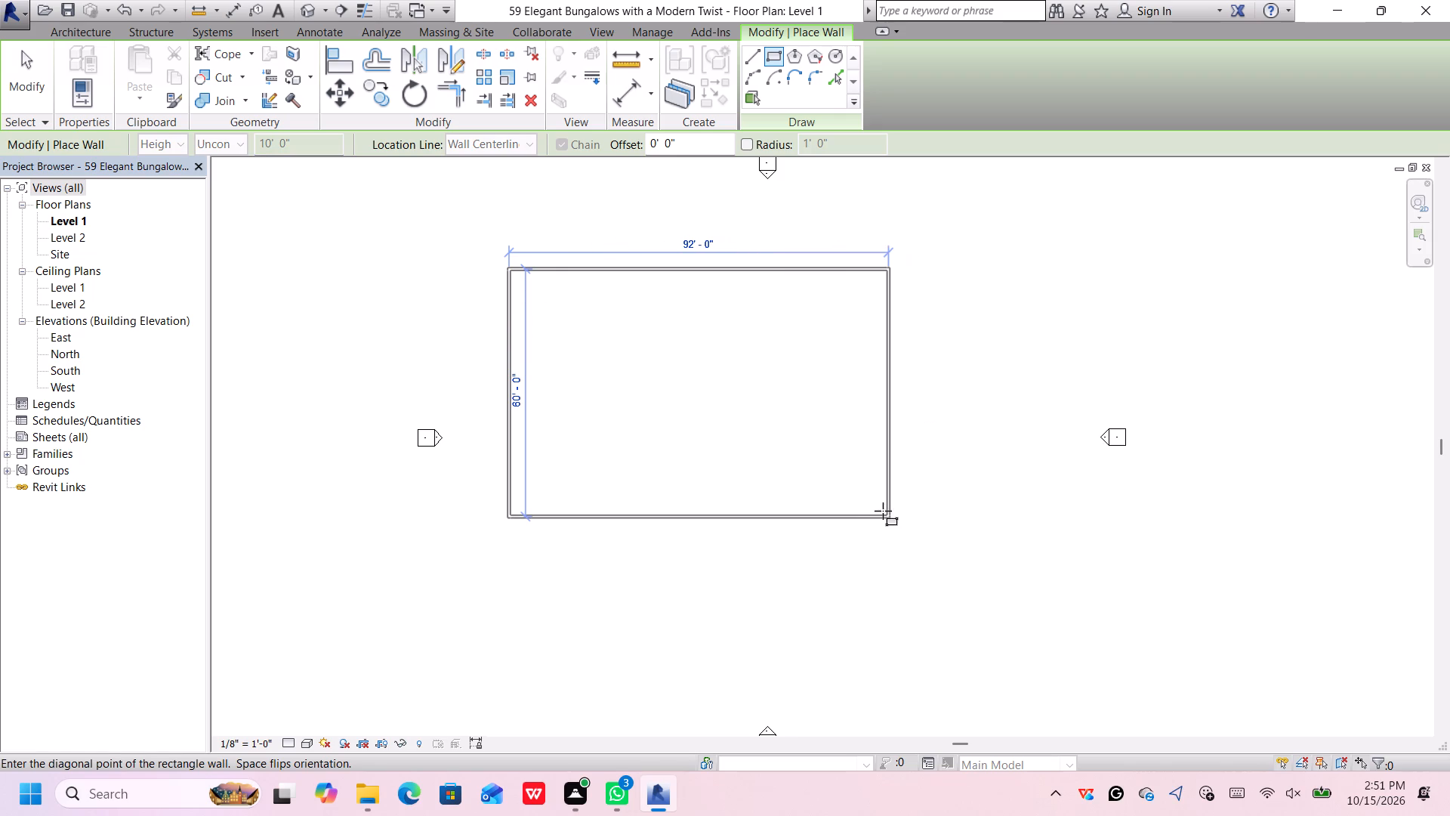
{"action": "type", "text": "45"}
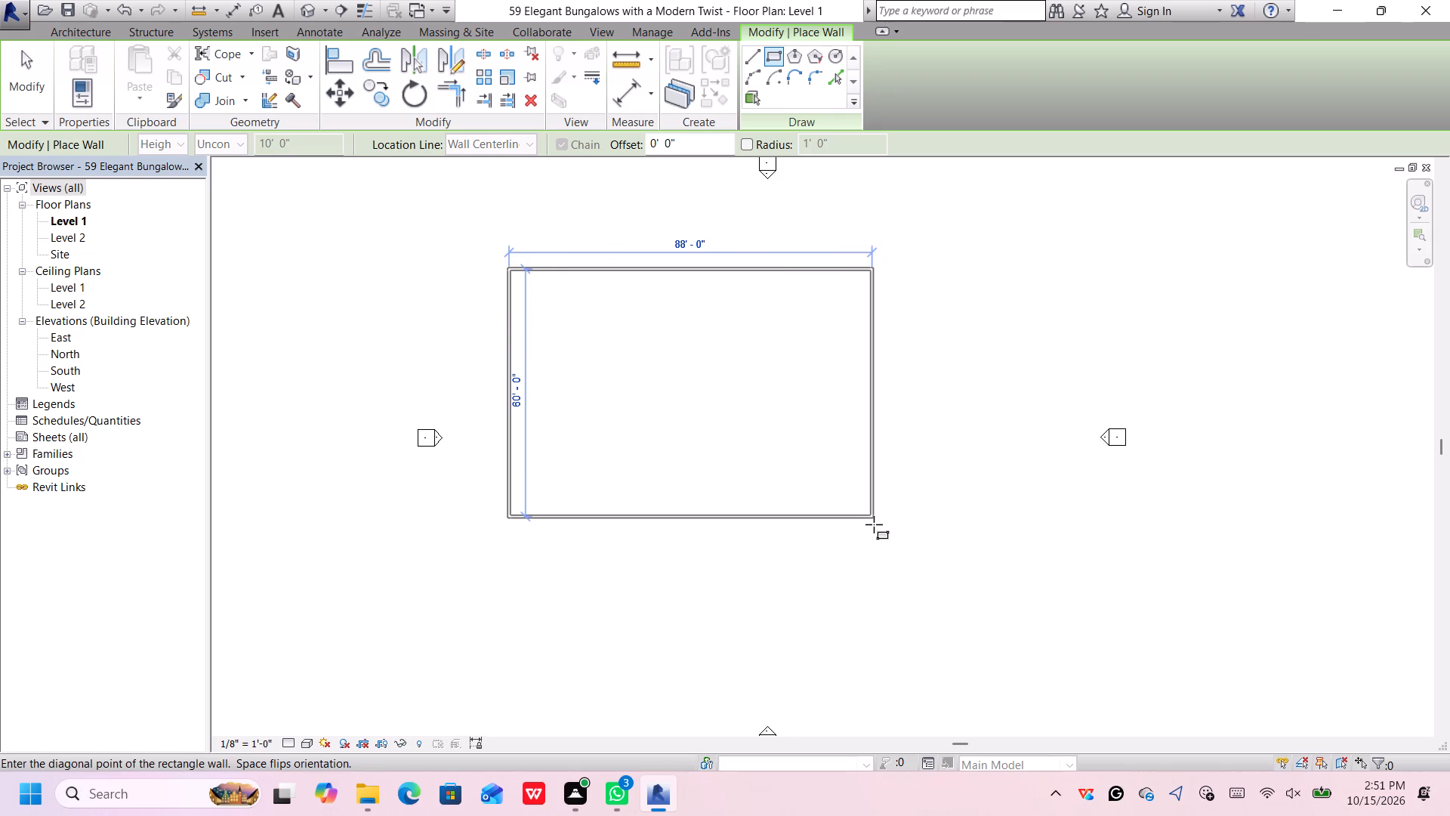
{"action": "left_click", "coordinate": [868, 522]}
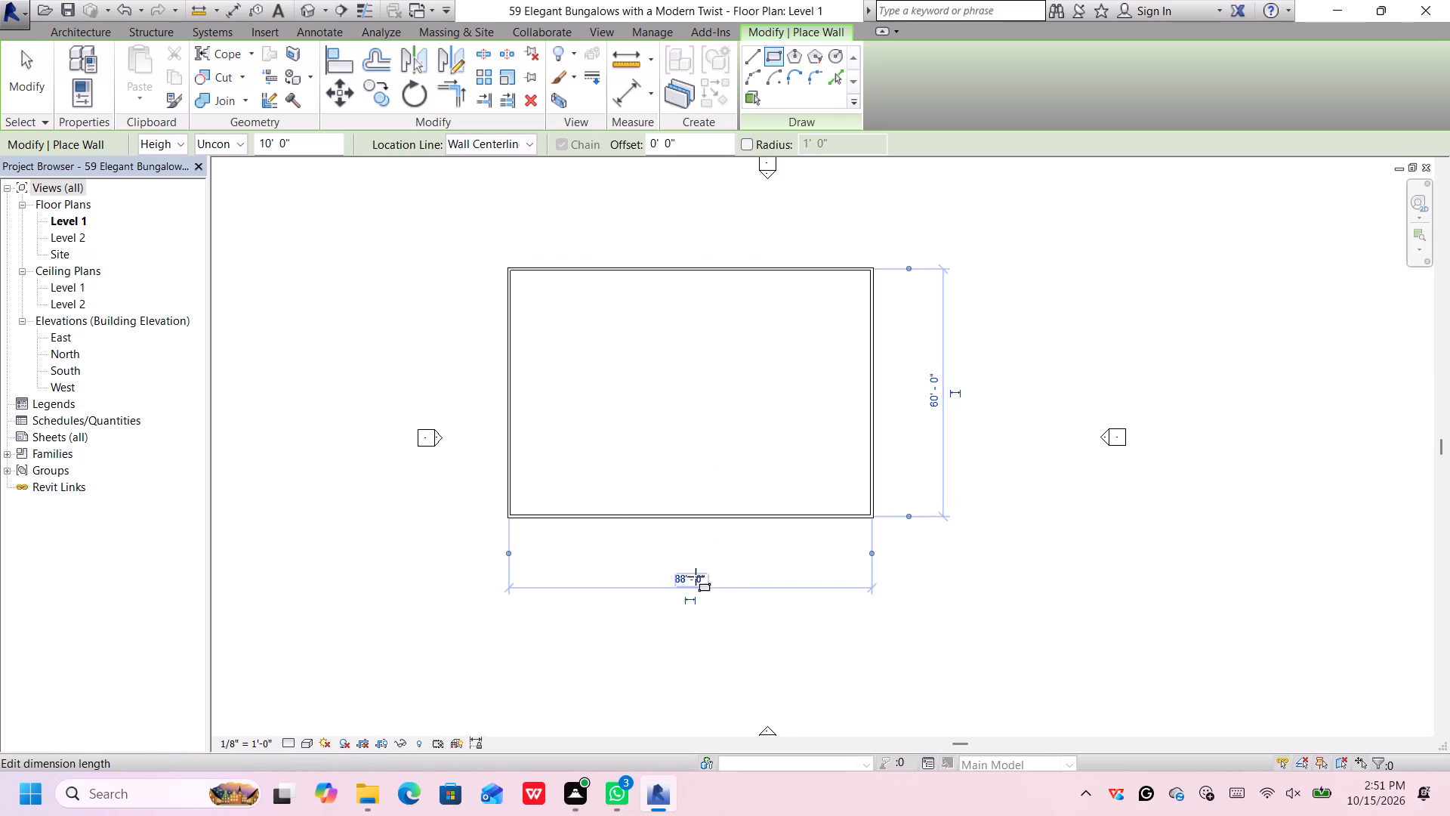
Resize the wall rectangle to 45' wide and 30' deep using its temporary dimensions.
{"action": "left_click", "coordinate": [696, 576]}
{"action": "key", "text": "BackSpace"}
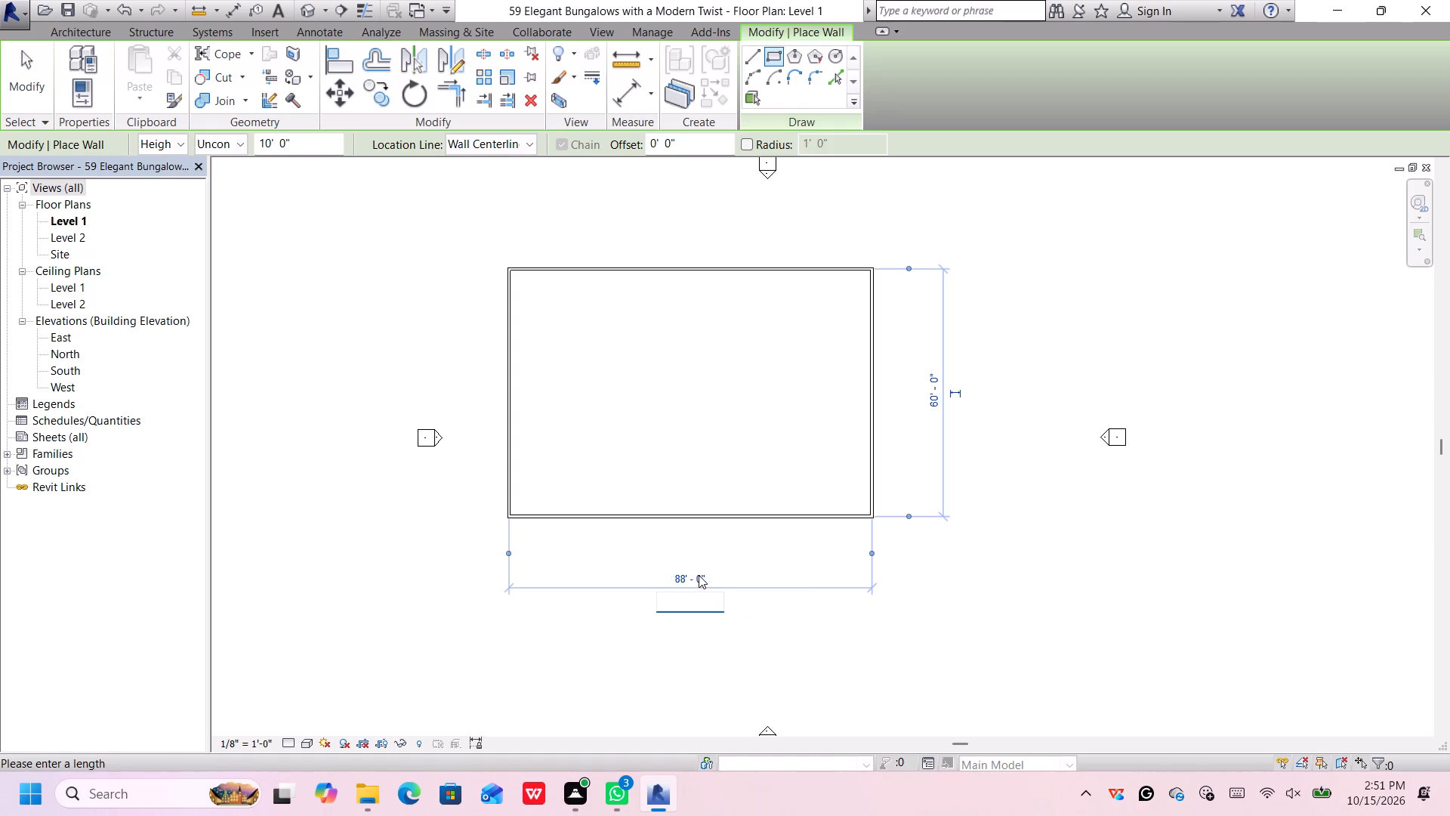
{"action": "type", "text": "45"}
{"action": "key", "text": "apostrophe"}
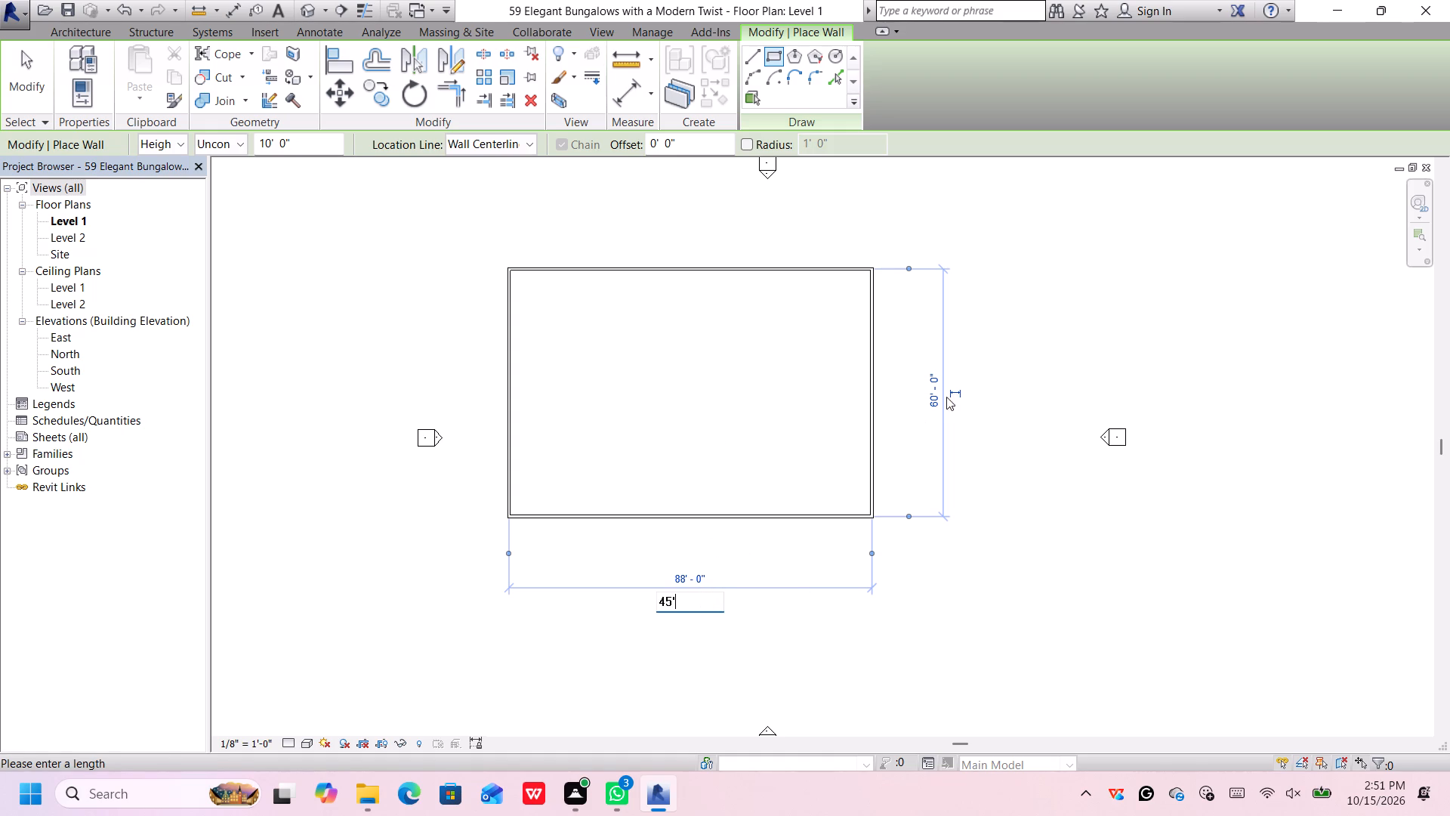
{"action": "left_click", "coordinate": [936, 399]}
{"action": "left_click", "coordinate": [757, 398]}
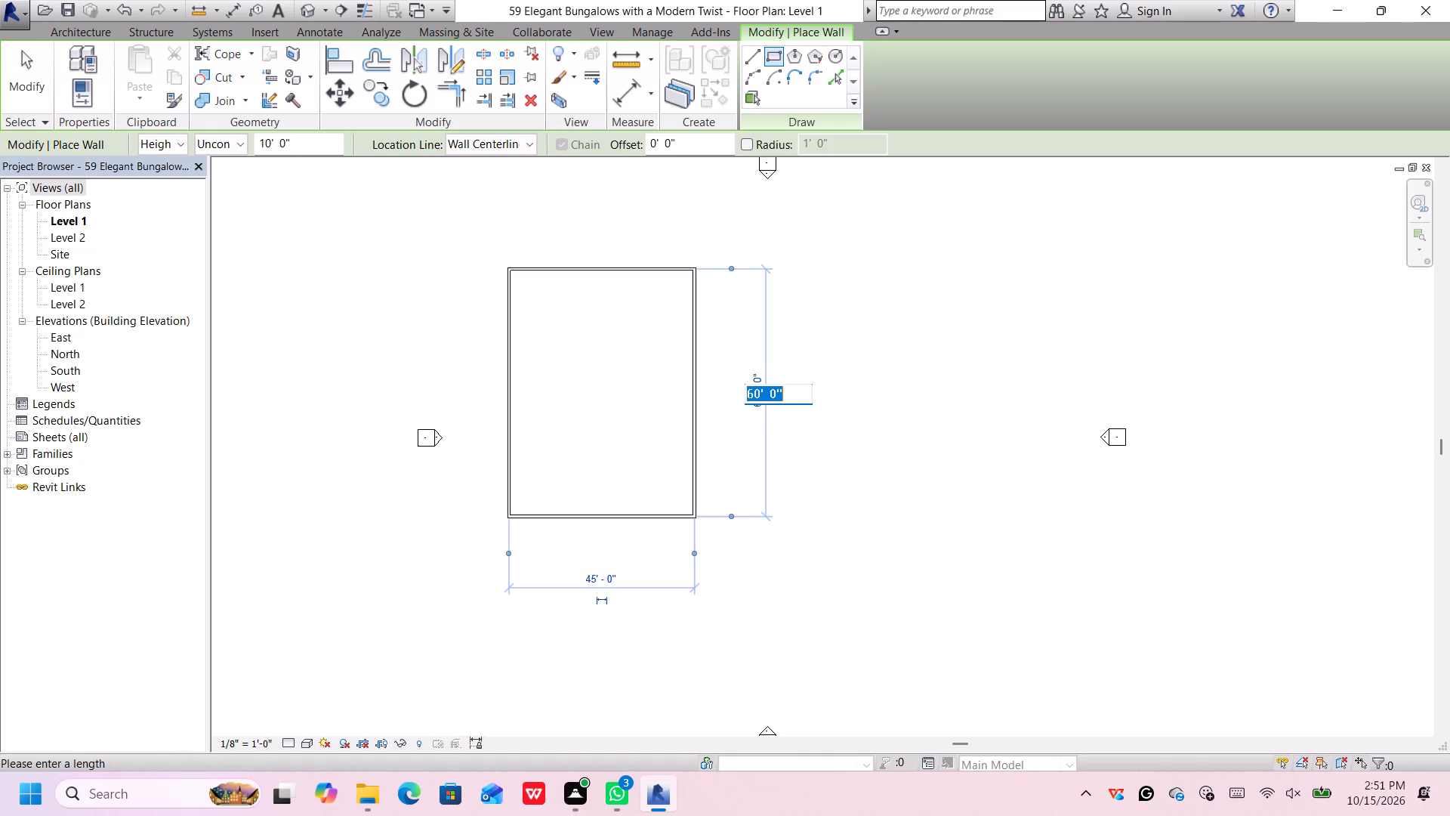
{"action": "key", "text": "BackSpace"}
{"action": "key", "text": "3"}
{"action": "type", "text": "0'"}
{"action": "key", "text": "Return"}
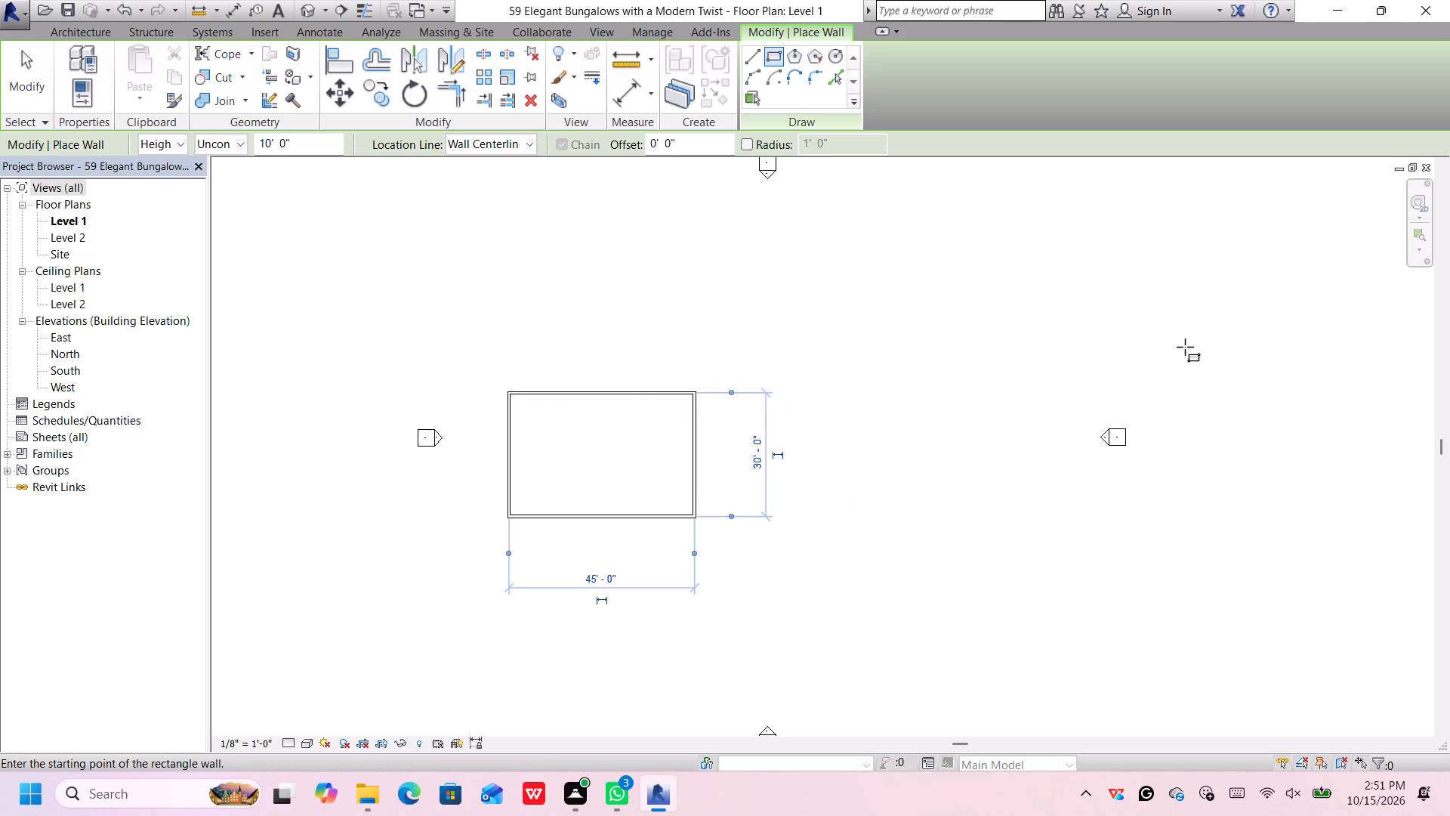
Open the default 3D view of the walls and set its visual style to Realistic.
{"action": "left_click", "coordinate": [302, 10]}
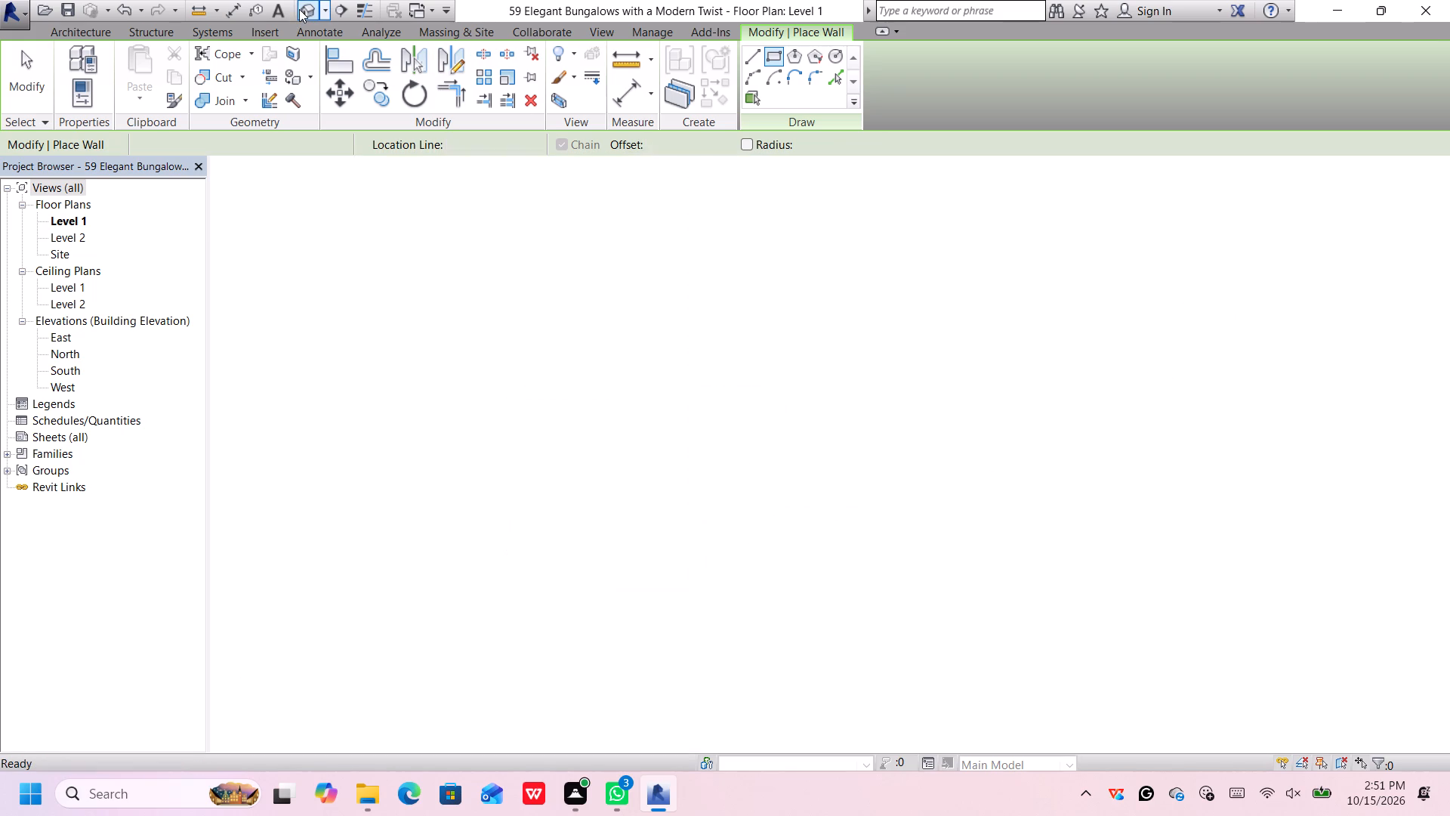
{"action": "scroll", "coordinate": [855, 377], "scroll_direction": "down", "scroll_amount": 2}
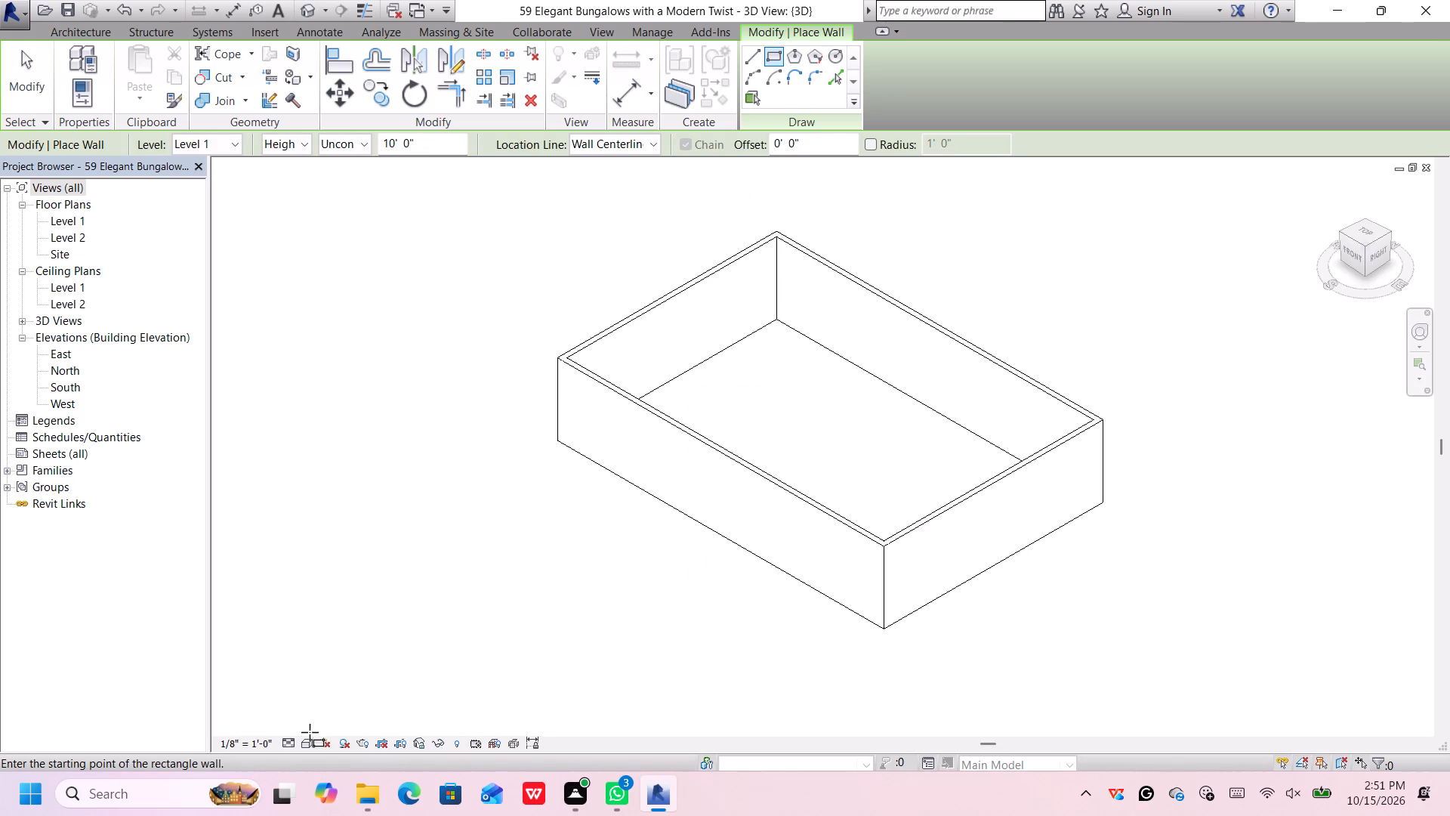
{"action": "left_click", "coordinate": [306, 739]}
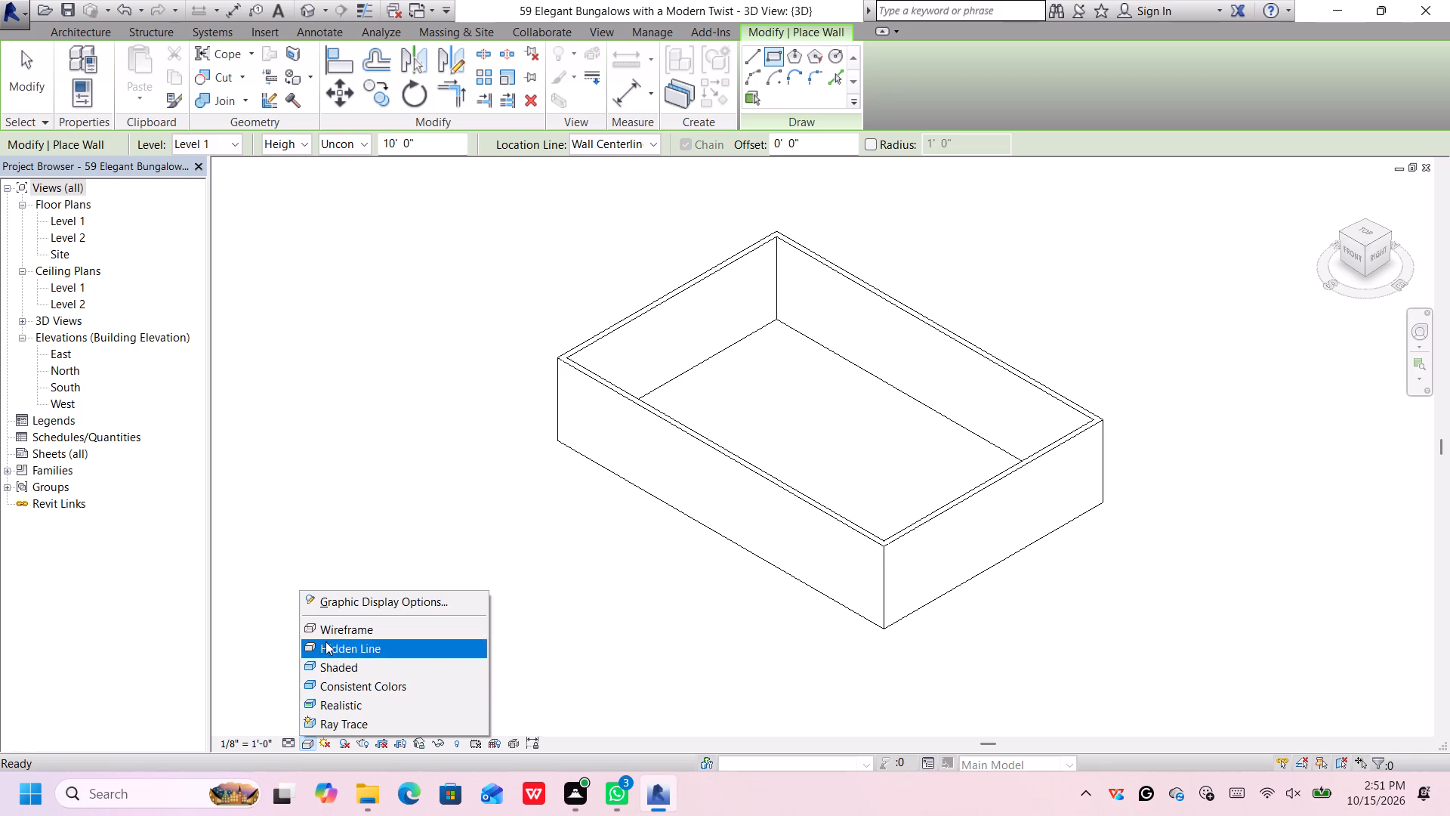
{"action": "left_click", "coordinate": [347, 705]}
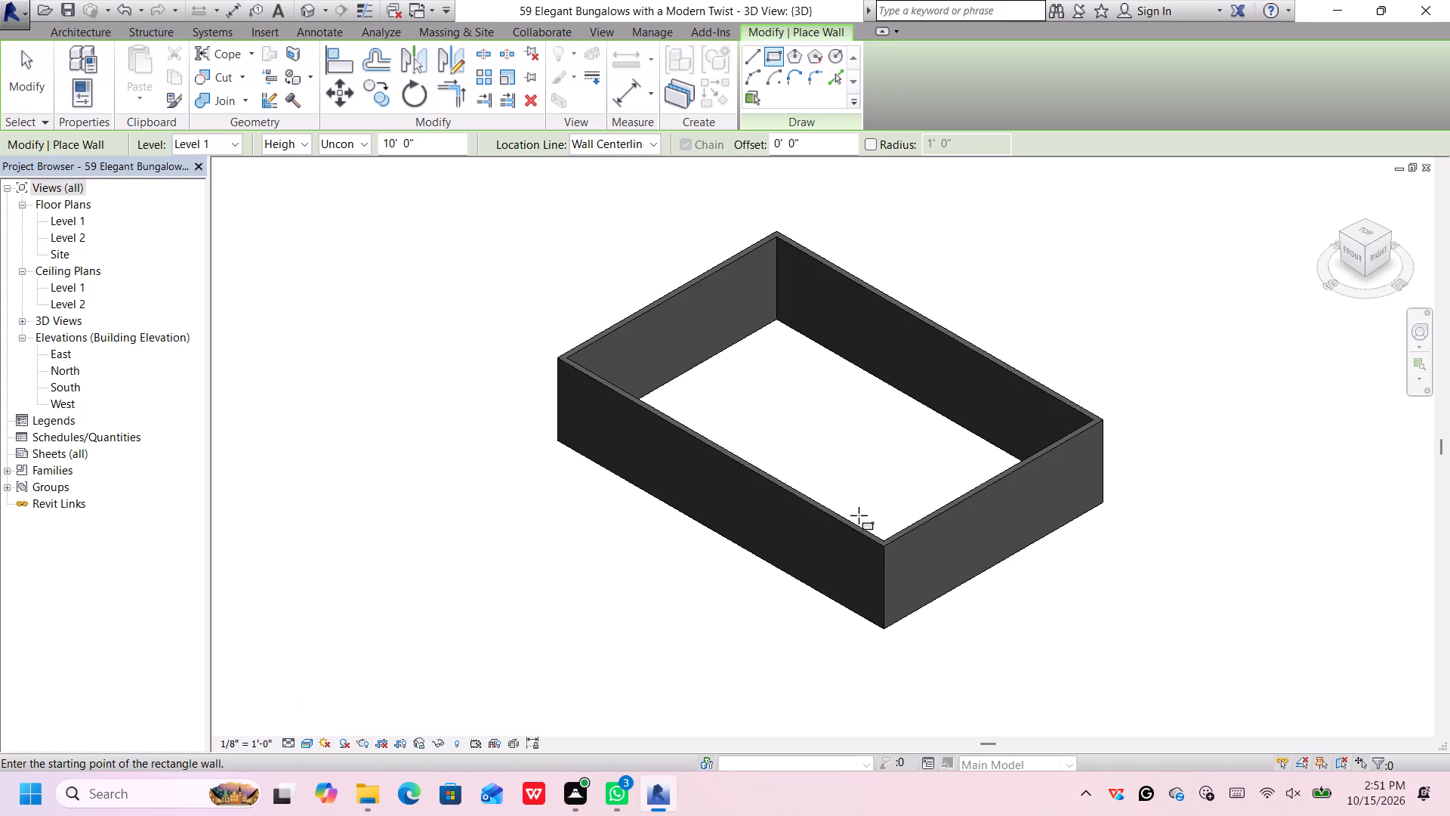
Examine the rectangular wall enclosure in 3D from the front, the side and above to check its proportions.
{"action": "middle_click_drag", "start_coordinate": [761, 597], "coordinate": [779, 589]}
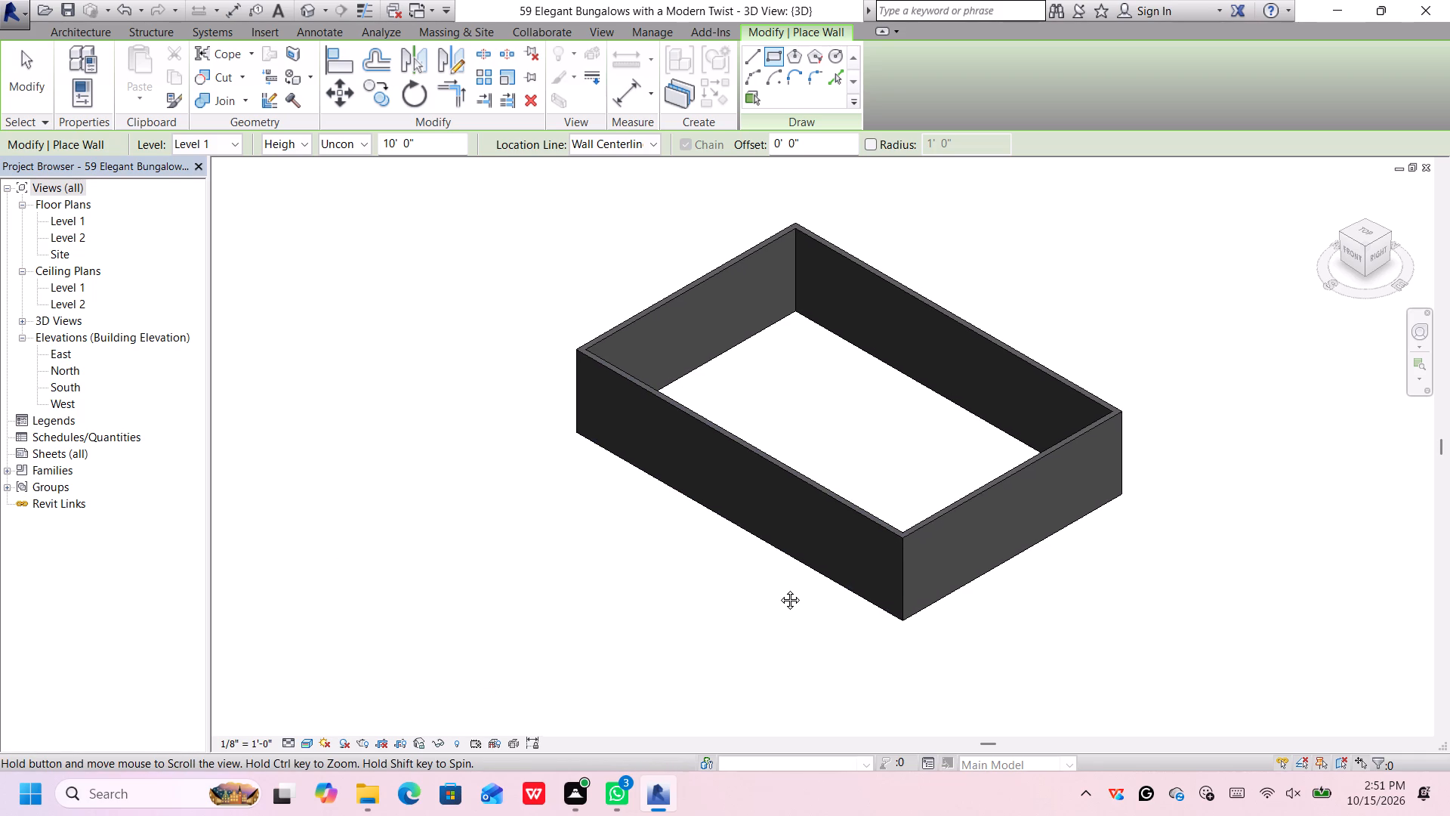
{"action": "middle_click_drag", "start_coordinate": [779, 589], "coordinate": [1014, 511]}
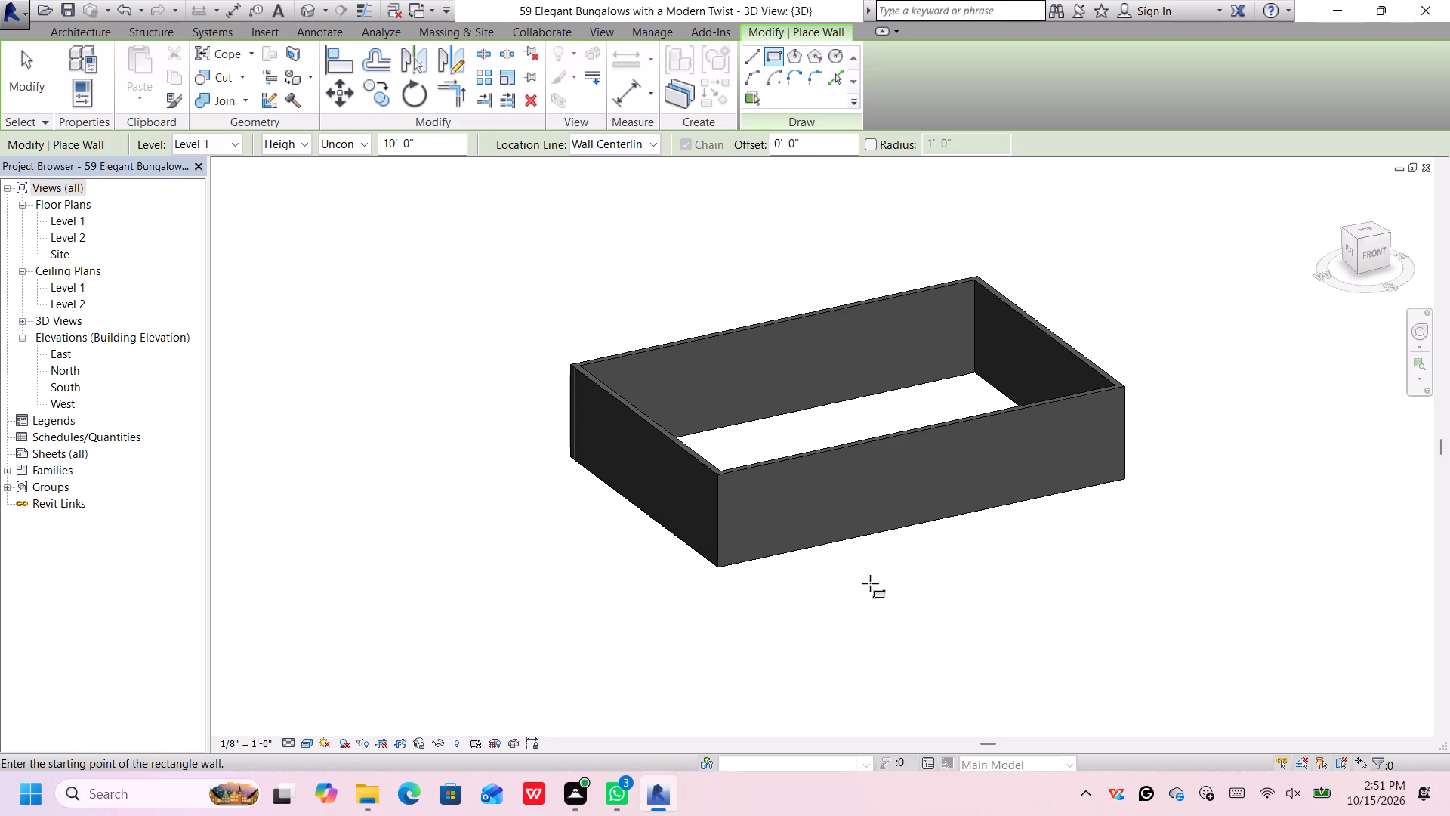
{"action": "middle_click_drag", "start_coordinate": [869, 587], "coordinate": [844, 540]}
{"action": "scroll", "coordinate": [844, 540], "scroll_direction": "up", "scroll_amount": 2}
{"action": "scroll", "coordinate": [843, 540], "scroll_direction": "down", "scroll_amount": 1}
{"action": "middle_click_drag", "start_coordinate": [841, 545], "coordinate": [804, 621]}
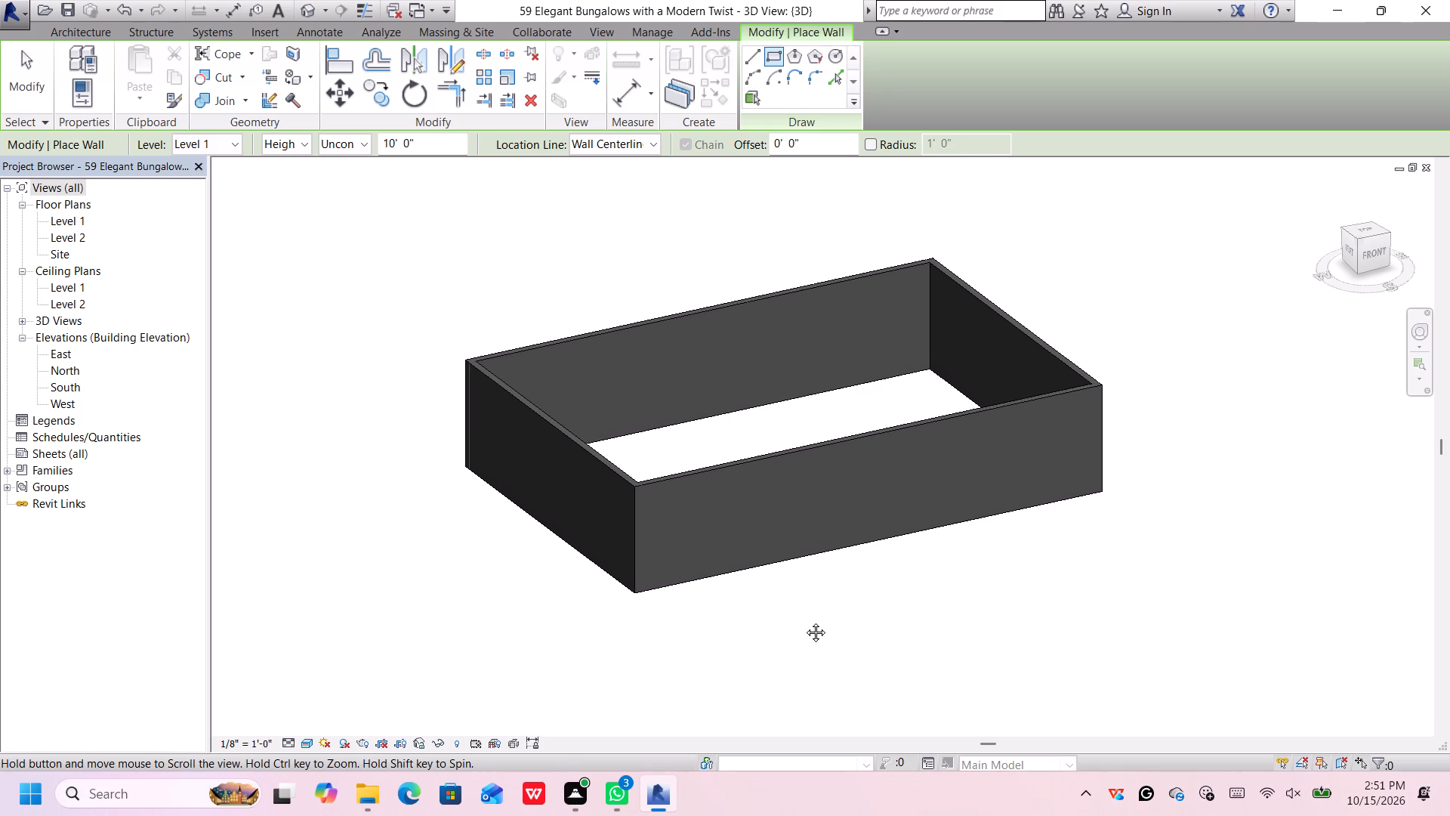
{"action": "middle_click_drag", "start_coordinate": [804, 621], "coordinate": [805, 621]}
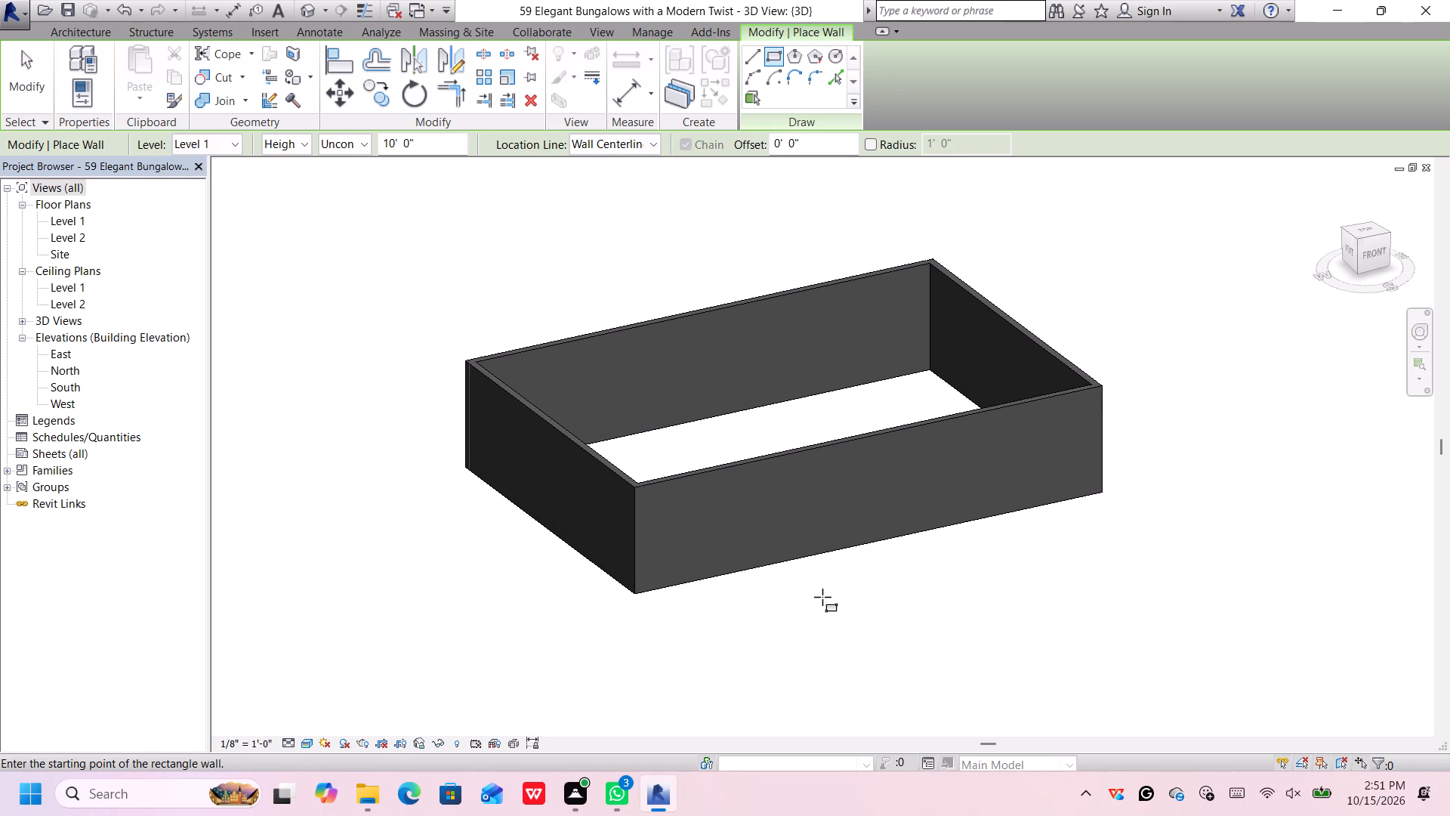
{"action": "middle_click_drag", "start_coordinate": [824, 598], "coordinate": [825, 583]}
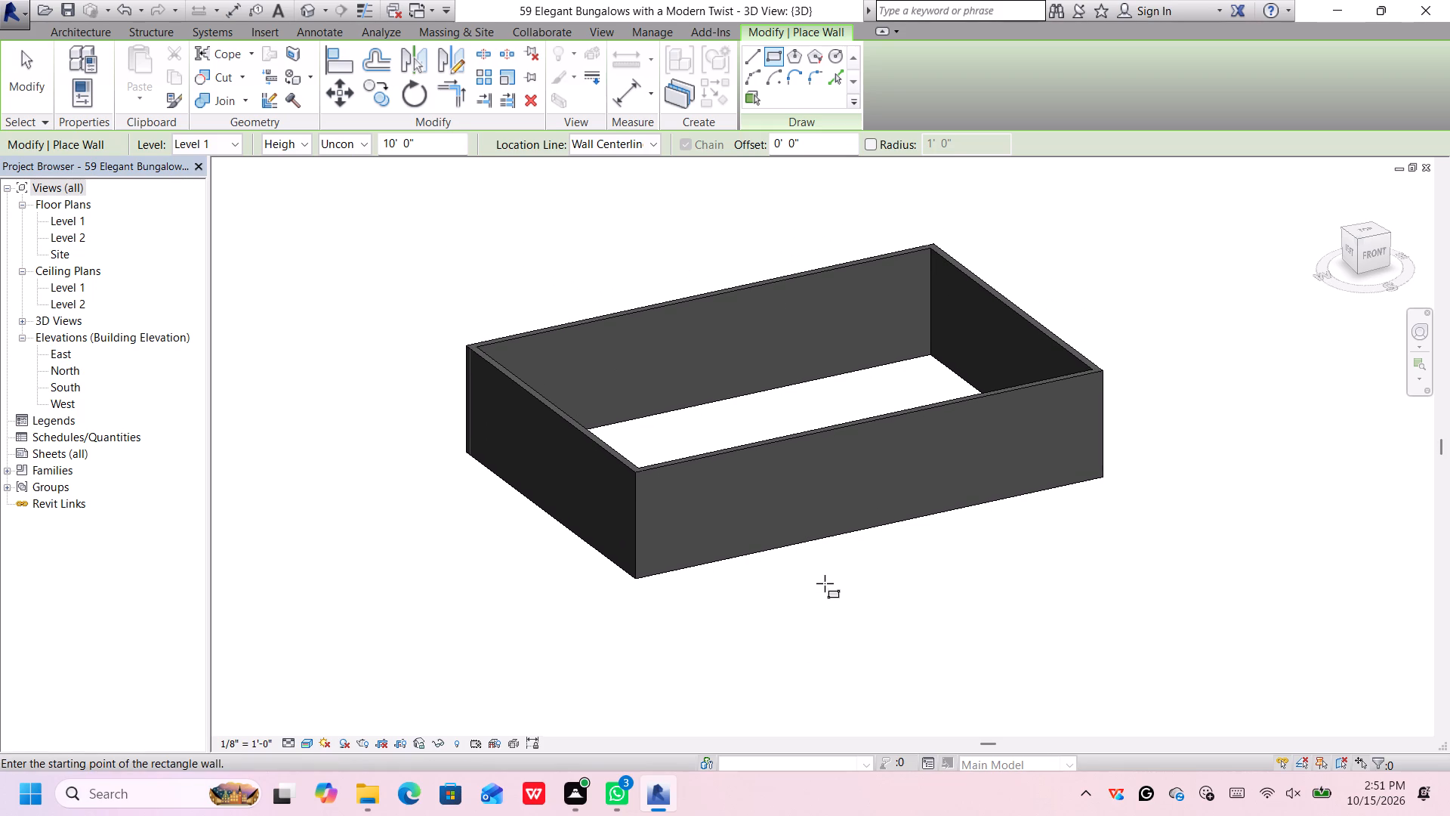
{"action": "scroll", "coordinate": [807, 580], "scroll_direction": "down", "scroll_amount": 1}
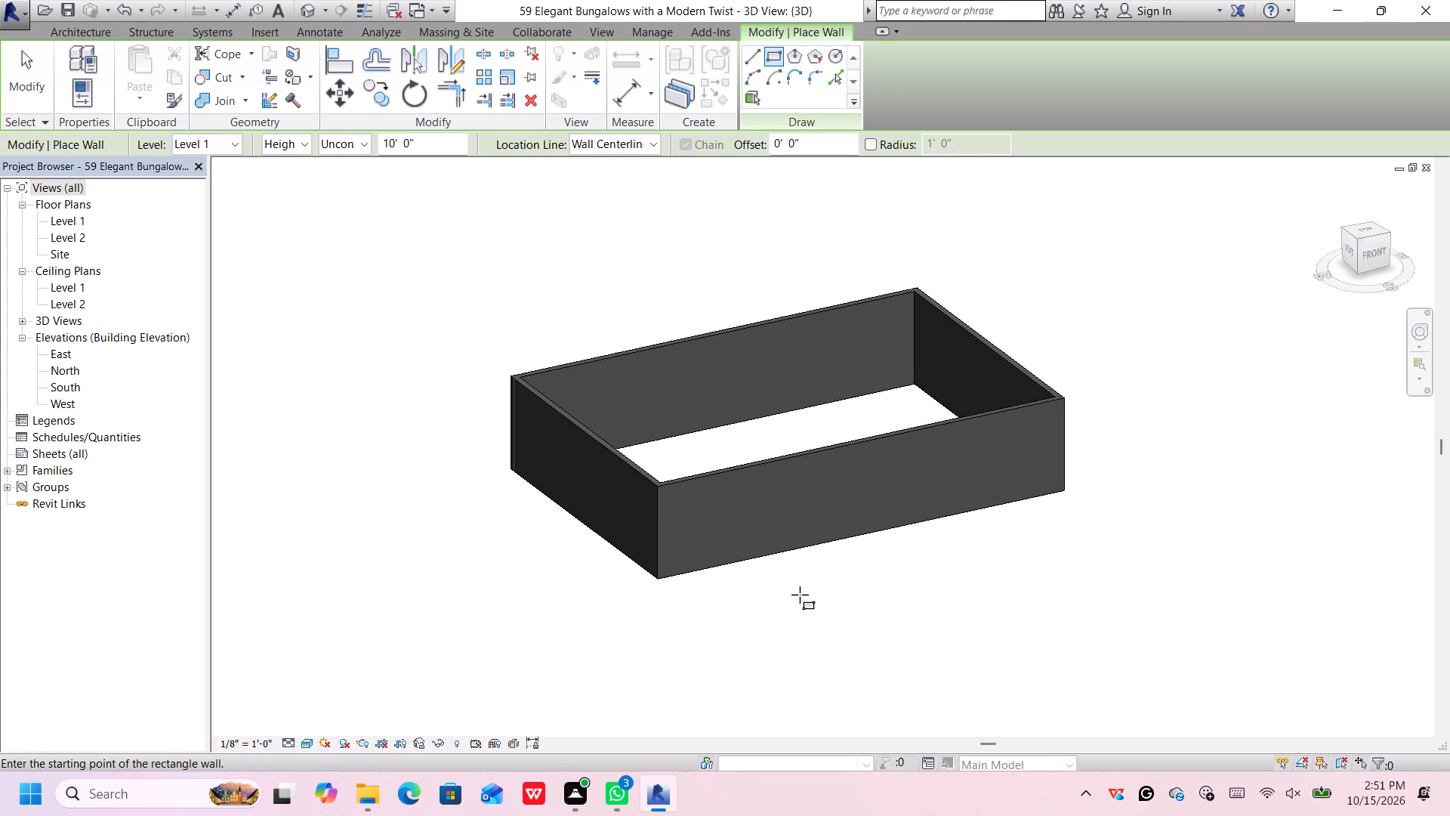
{"action": "scroll", "coordinate": [800, 595], "scroll_direction": "up", "scroll_amount": 2}
{"action": "middle_click_drag", "start_coordinate": [800, 598], "coordinate": [804, 638]}
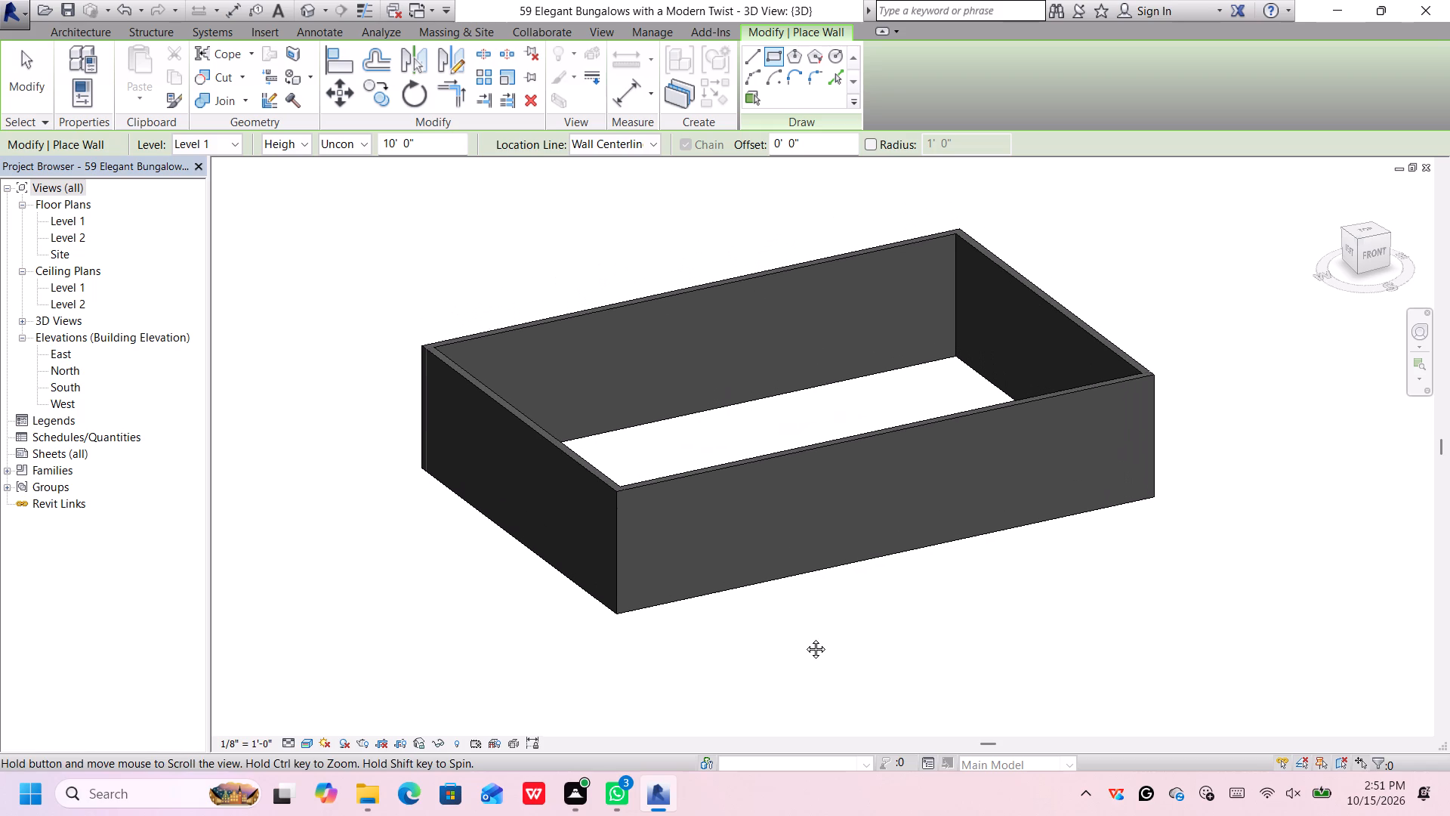
{"action": "middle_click_drag", "start_coordinate": [804, 638], "coordinate": [810, 545]}
{"action": "scroll", "coordinate": [809, 553], "scroll_direction": "up", "scroll_amount": 1}
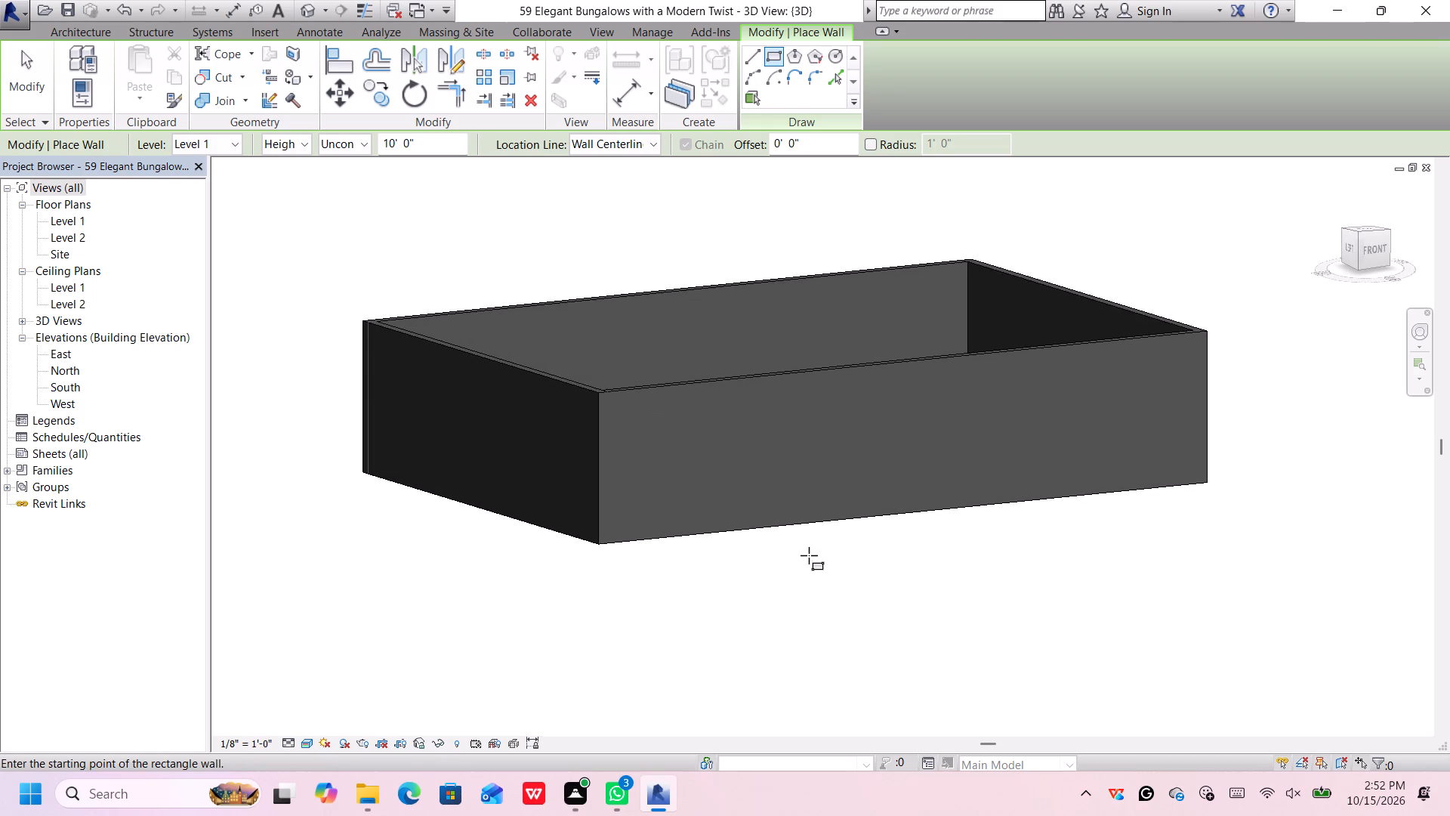
{"action": "scroll", "coordinate": [810, 555], "scroll_direction": "down", "scroll_amount": 2}
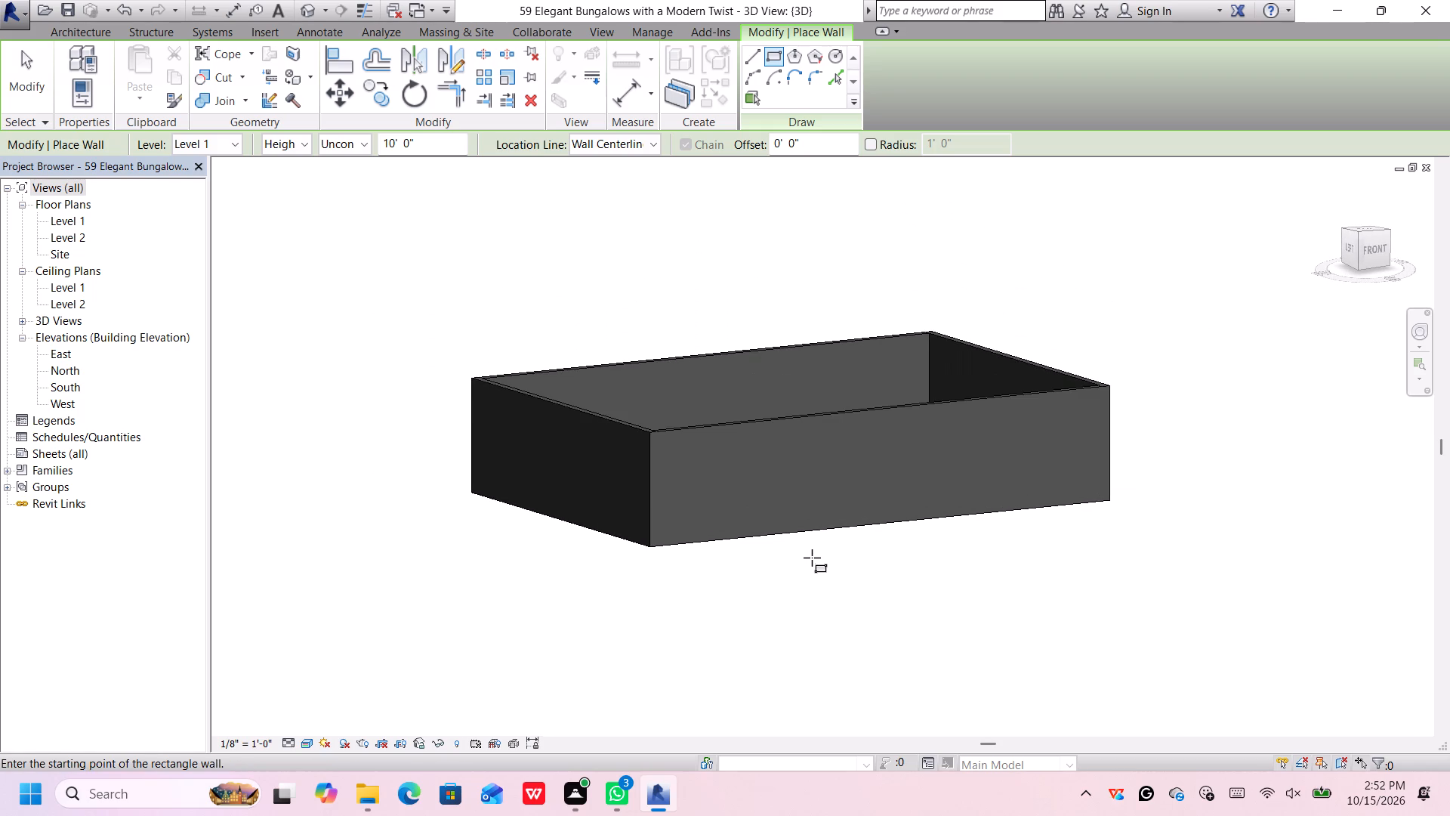
{"action": "scroll", "coordinate": [812, 558], "scroll_direction": "down", "scroll_amount": 3}
{"action": "middle_click_drag", "start_coordinate": [821, 552], "coordinate": [810, 650]}
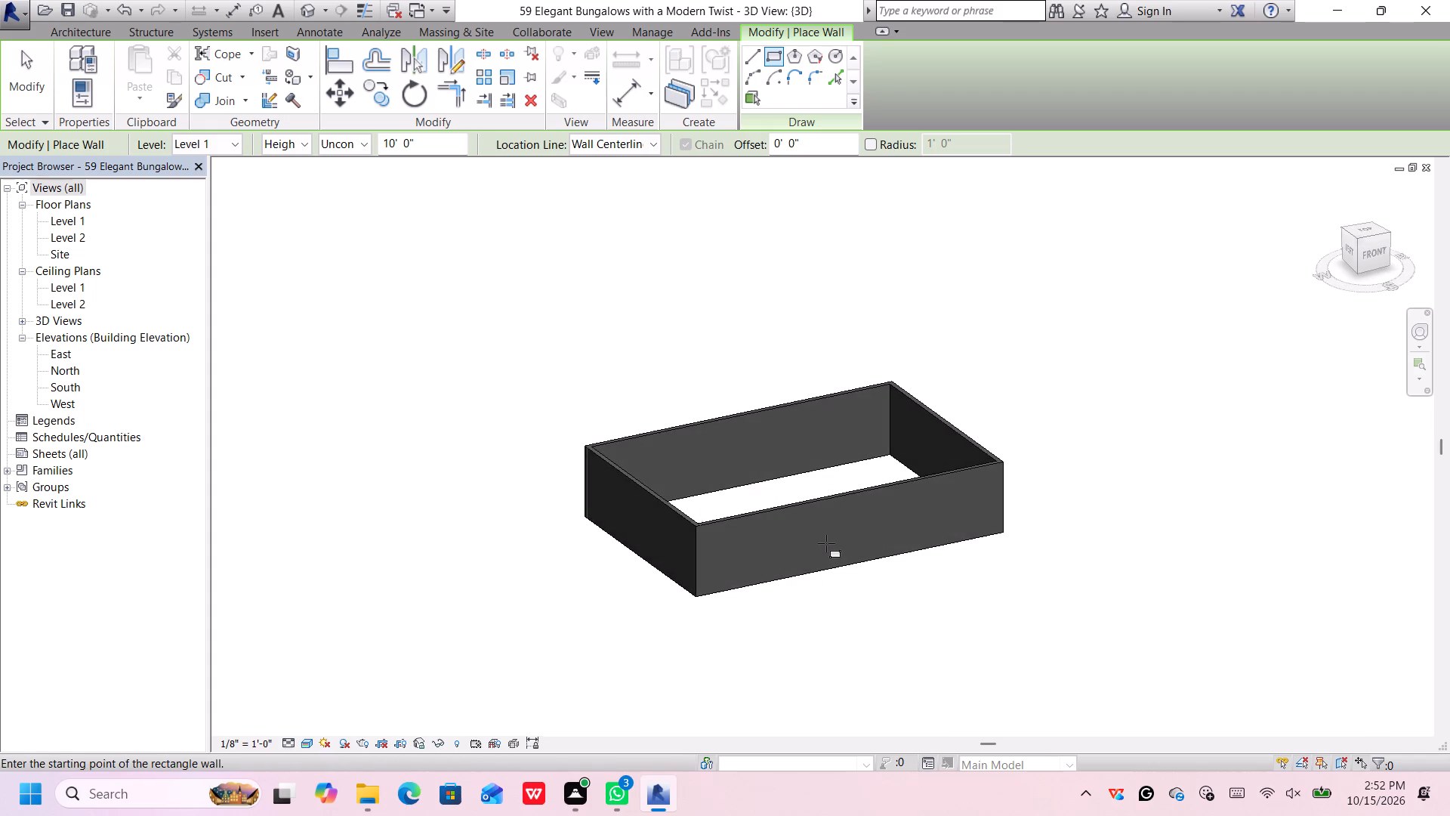
{"action": "scroll", "coordinate": [826, 543], "scroll_direction": "up", "scroll_amount": 4}
{"action": "scroll", "coordinate": [827, 543], "scroll_direction": "down", "scroll_amount": 4}
{"action": "middle_click_drag", "start_coordinate": [844, 610], "coordinate": [835, 506]}
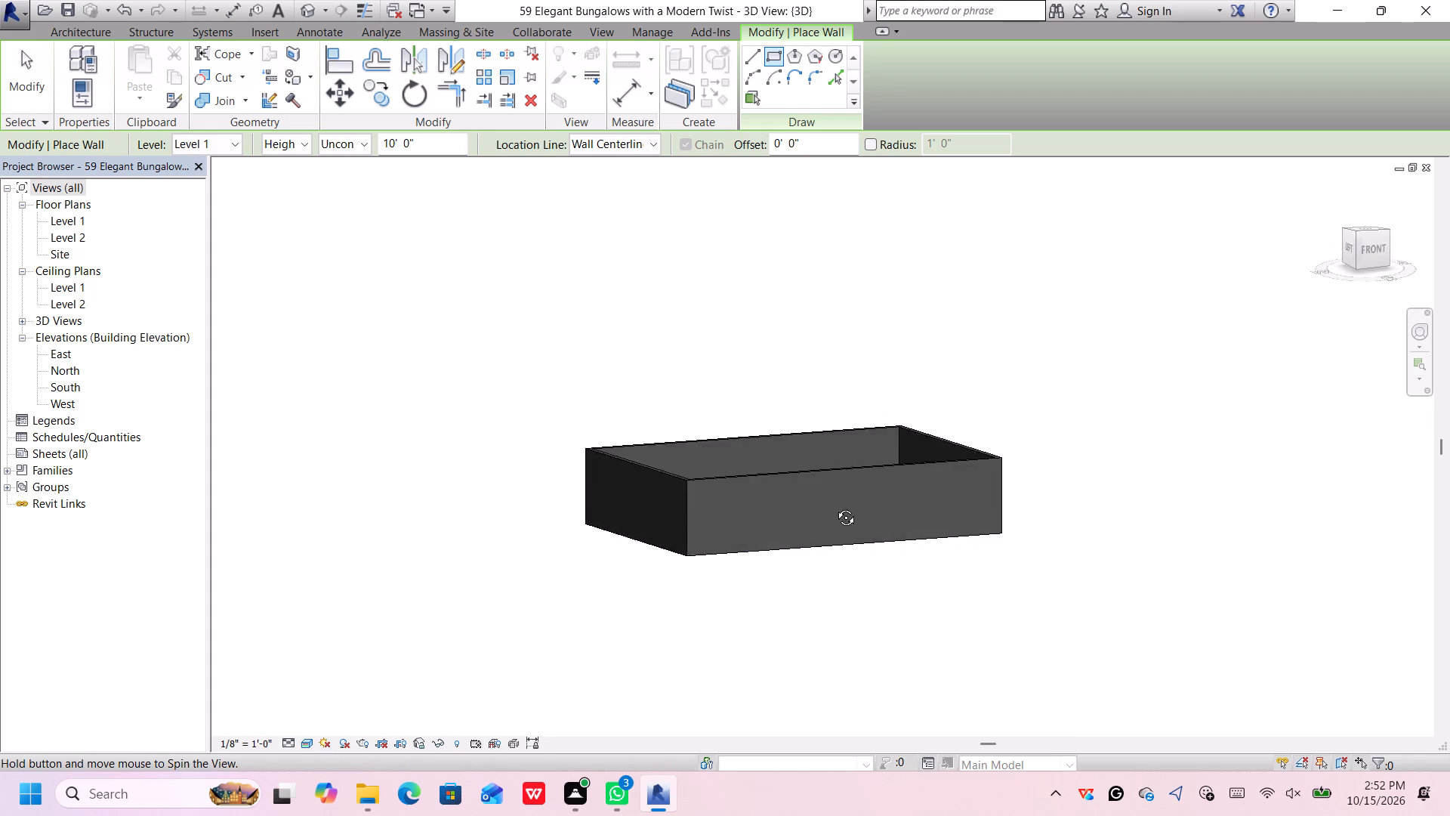
{"action": "middle_click_drag", "start_coordinate": [835, 506], "coordinate": [845, 462]}
{"action": "scroll", "coordinate": [841, 488], "scroll_direction": "up", "scroll_amount": 3}
{"action": "scroll", "coordinate": [841, 494], "scroll_direction": "down", "scroll_amount": 4}
{"action": "scroll", "coordinate": [848, 562], "scroll_direction": "up", "scroll_amount": 2}
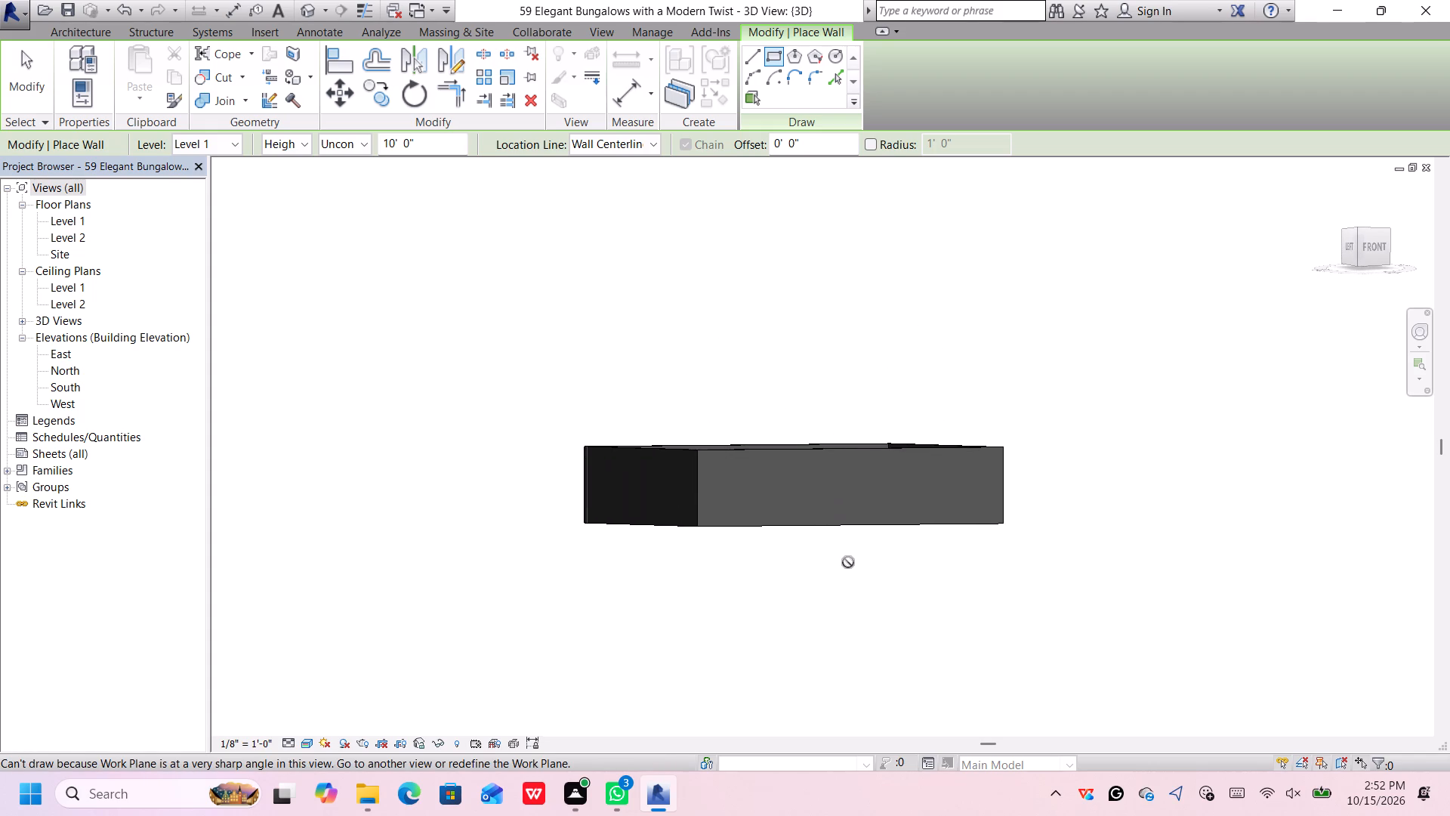
{"action": "scroll", "coordinate": [850, 543], "scroll_direction": "down", "scroll_amount": 1}
{"action": "scroll", "coordinate": [852, 544], "scroll_direction": "up", "scroll_amount": 5}
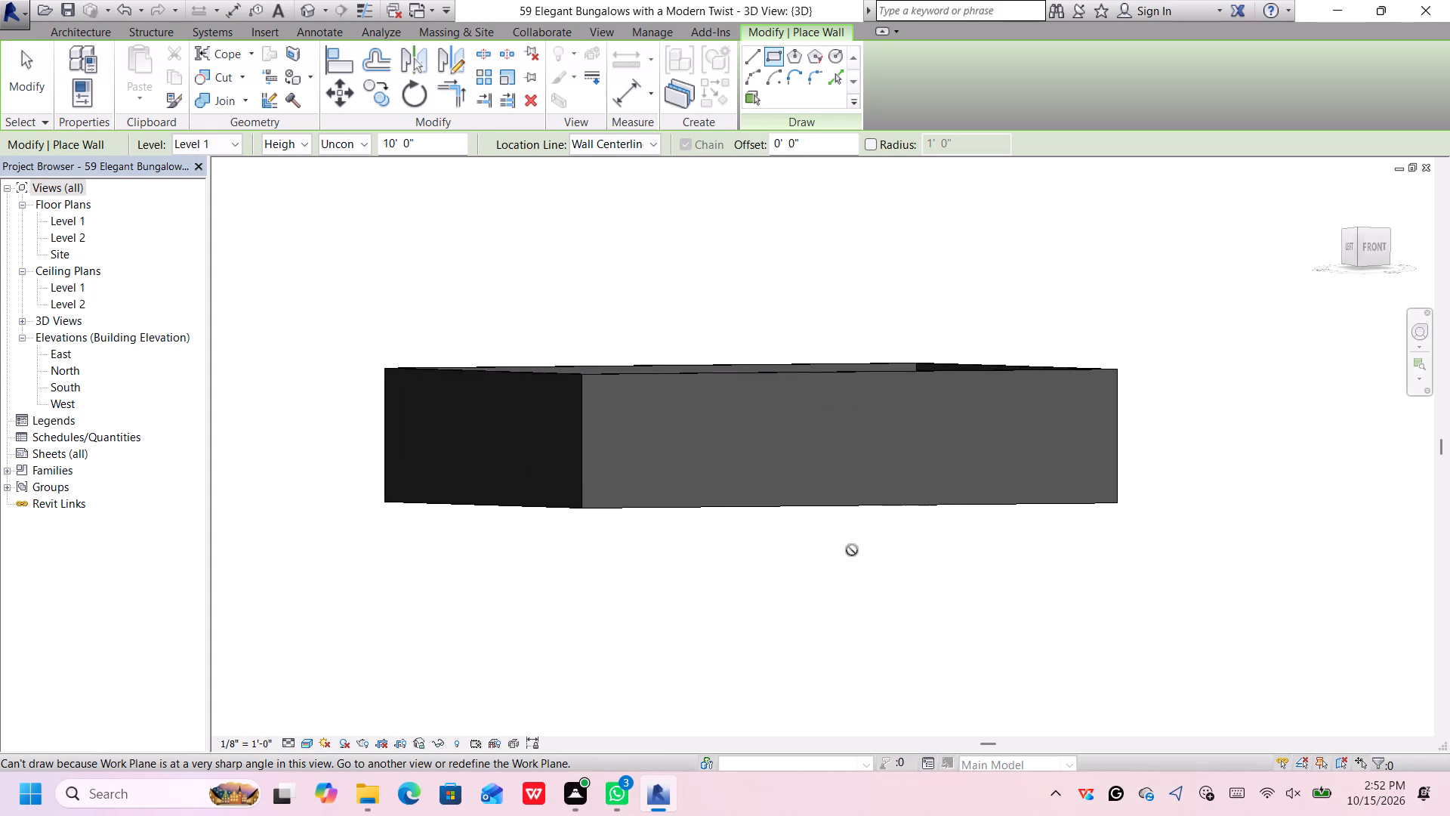
{"action": "scroll", "coordinate": [852, 549], "scroll_direction": "down", "scroll_amount": 6}
{"action": "middle_click_drag", "start_coordinate": [853, 549], "coordinate": [847, 565]}
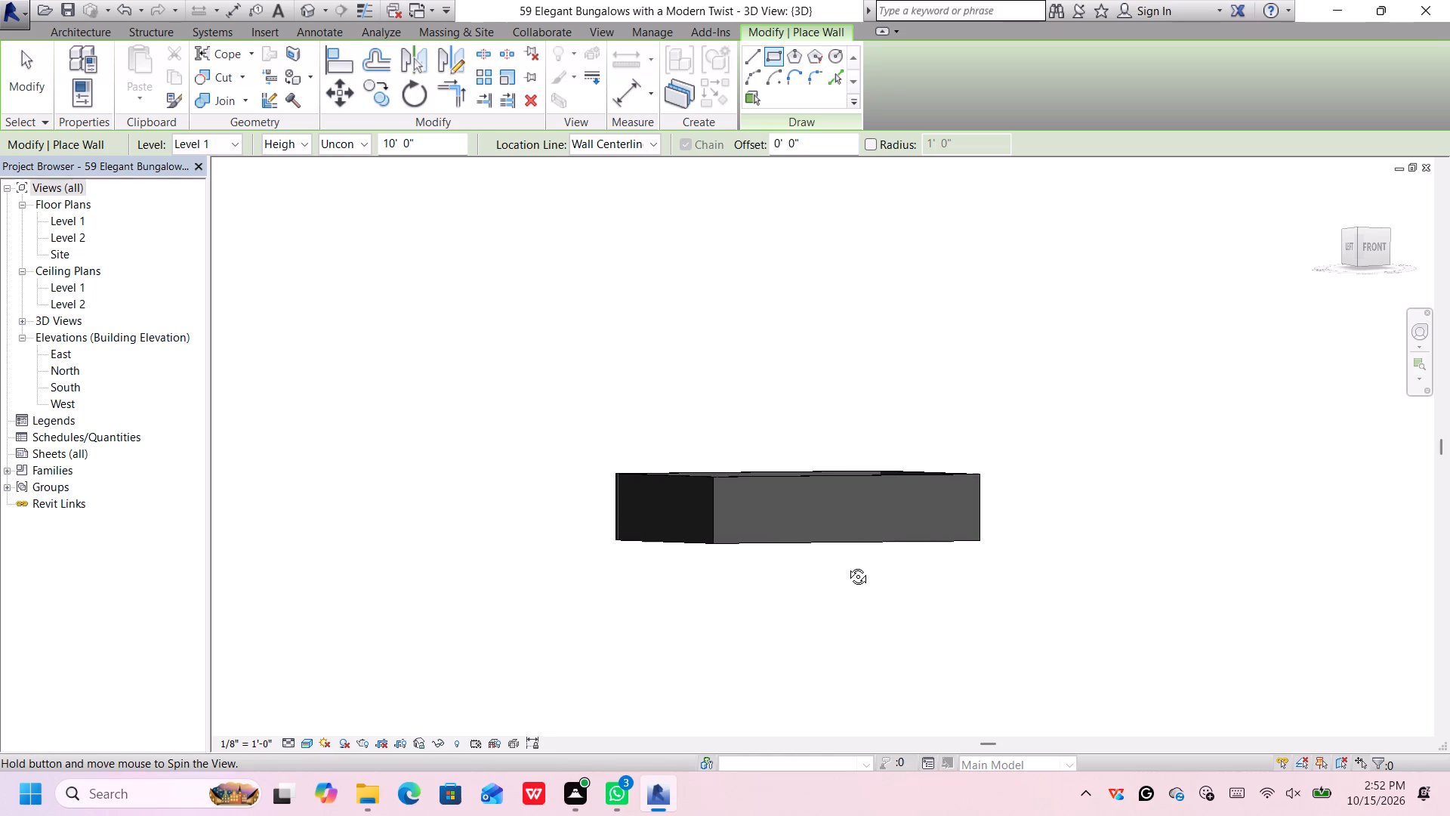
{"action": "middle_click_drag", "start_coordinate": [847, 565], "coordinate": [820, 655]}
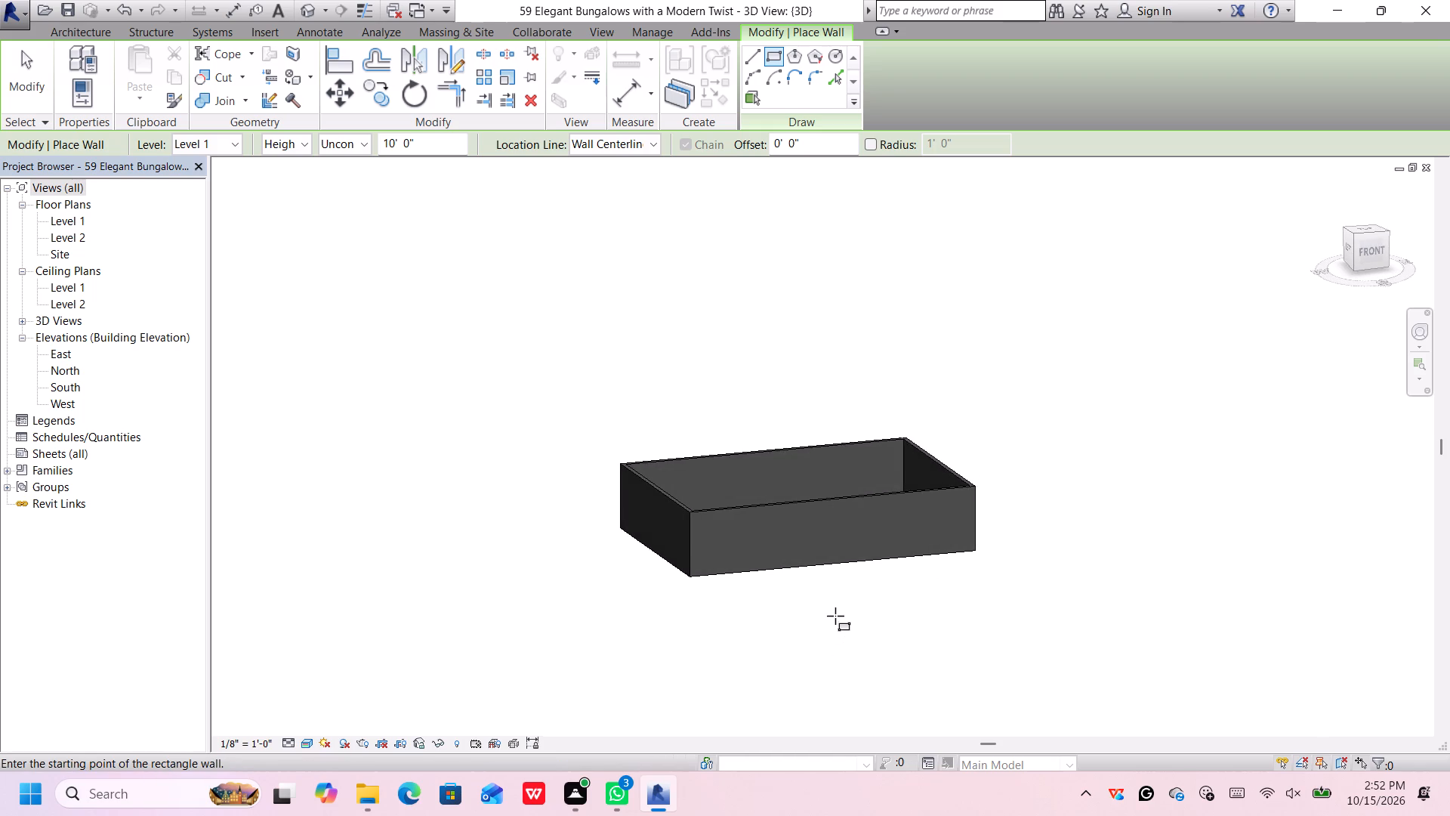
{"action": "scroll", "coordinate": [828, 615], "scroll_direction": "down", "scroll_amount": 1}
{"action": "scroll", "coordinate": [828, 615], "scroll_direction": "up", "scroll_amount": 1}
{"action": "scroll", "coordinate": [831, 614], "scroll_direction": "down", "scroll_amount": 3}
{"action": "scroll", "coordinate": [792, 601], "scroll_direction": "up", "scroll_amount": 4}
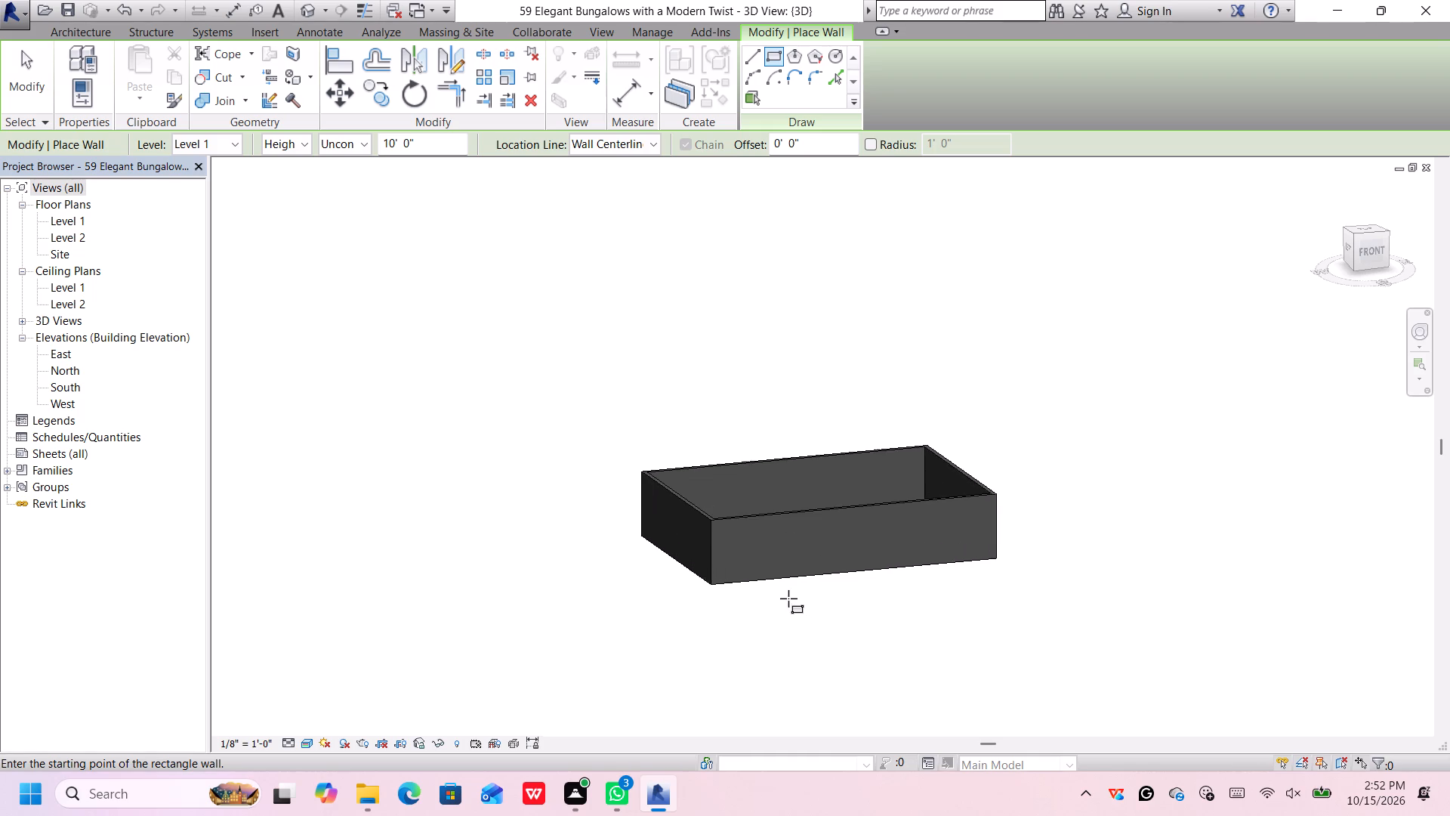
{"action": "middle_click_drag", "start_coordinate": [797, 597], "coordinate": [783, 688], "text": "shift"}
{"action": "scroll", "coordinate": [794, 607], "scroll_direction": "up", "scroll_amount": 1, "text": "shift"}
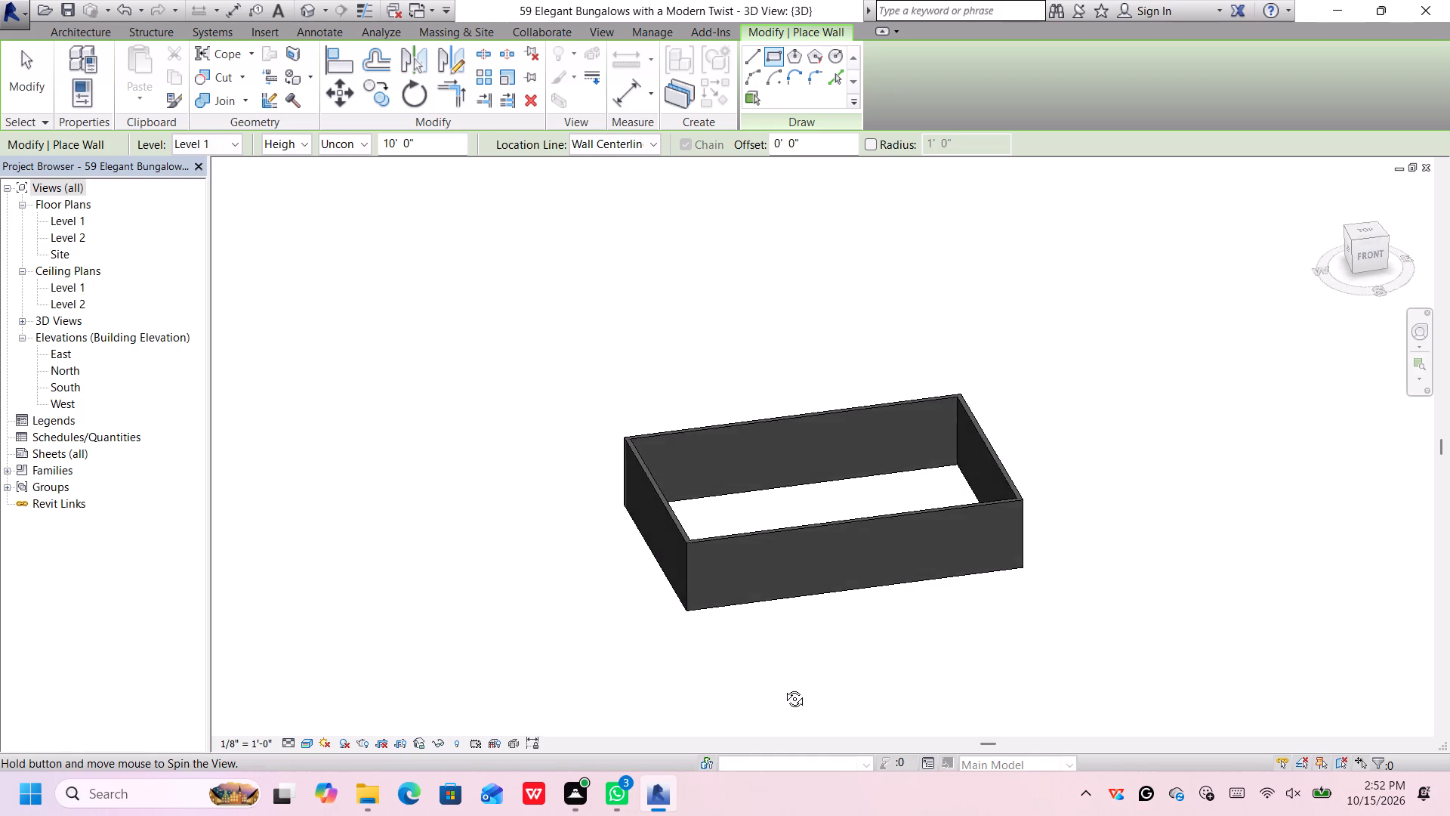
Examine the wall enclosure in 3D from low front, corner and raised angles.
{"action": "middle_click_drag", "start_coordinate": [783, 688], "coordinate": [835, 586], "text": "shift"}
{"action": "scroll", "coordinate": [854, 652], "scroll_direction": "up", "scroll_amount": 2, "text": "shift"}
{"action": "scroll", "coordinate": [835, 586], "scroll_direction": "up", "scroll_amount": 2, "text": "shift"}
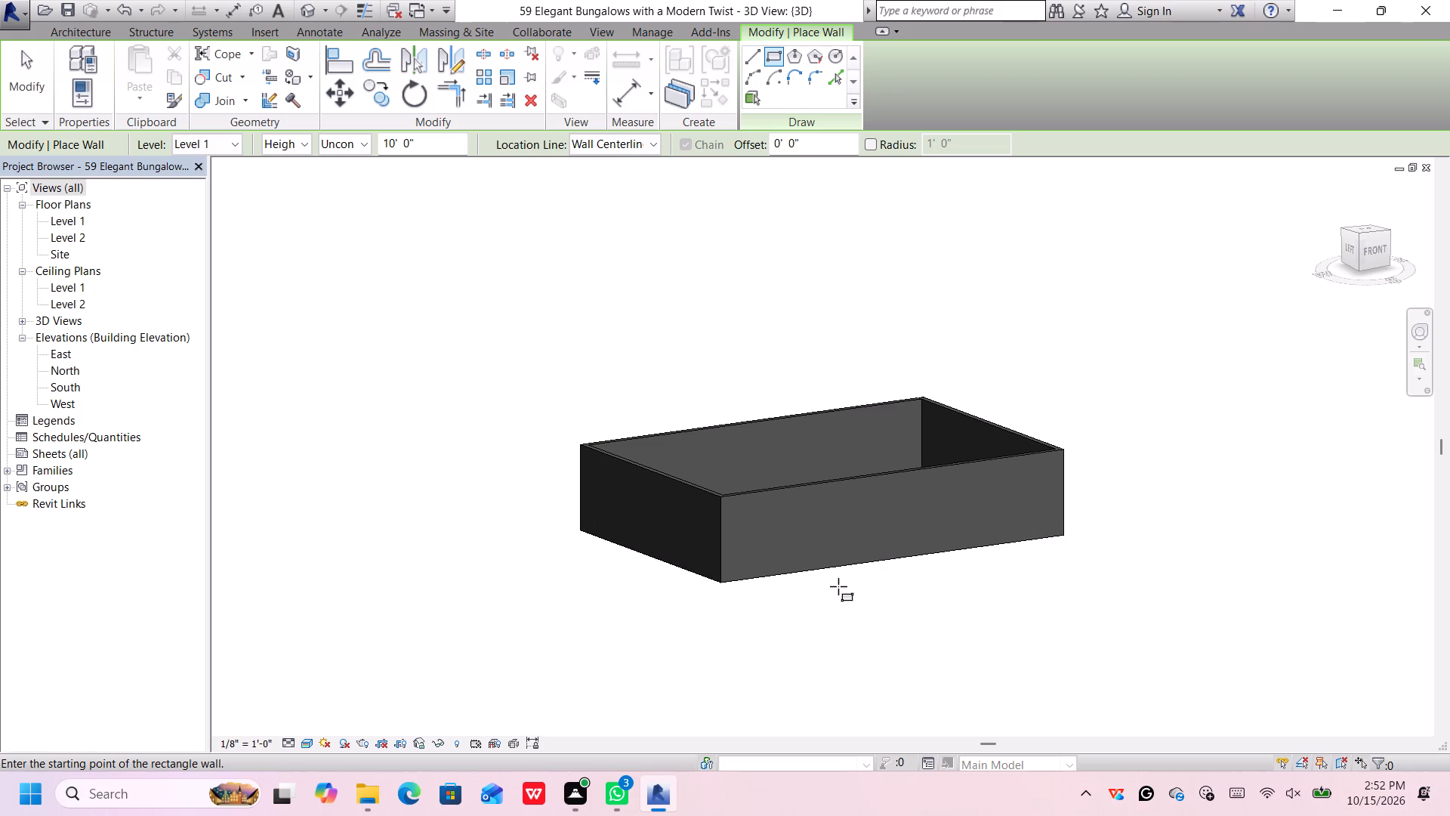
{"action": "scroll", "coordinate": [837, 594], "scroll_direction": "up", "scroll_amount": 2}
{"action": "scroll", "coordinate": [837, 594], "scroll_direction": "down", "scroll_amount": 3}
{"action": "middle_click_drag", "start_coordinate": [847, 623], "coordinate": [823, 567]}
{"action": "scroll", "coordinate": [822, 567], "scroll_direction": "up", "scroll_amount": 3}
{"action": "scroll", "coordinate": [822, 567], "scroll_direction": "down", "scroll_amount": 2}
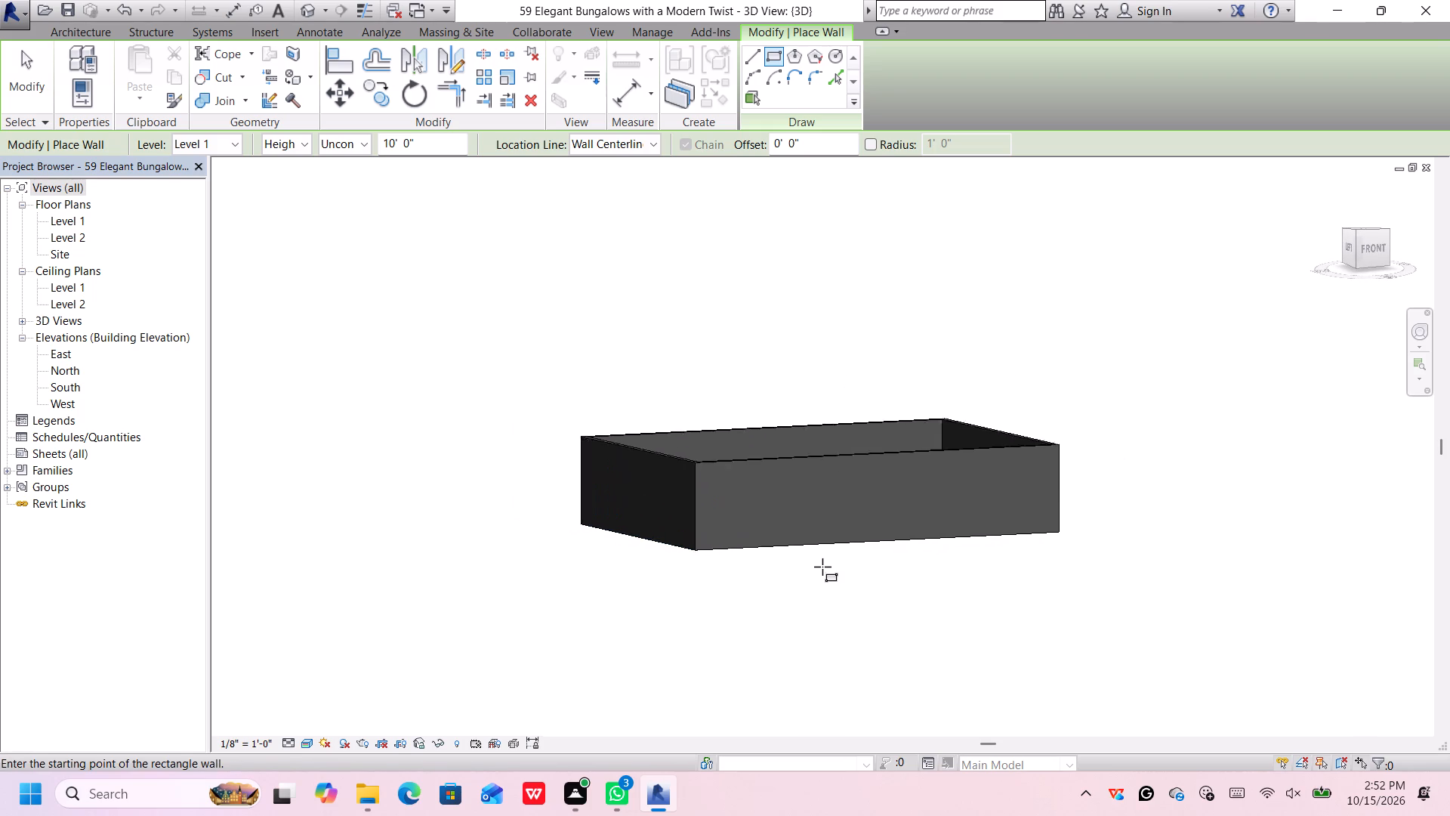
{"action": "scroll", "coordinate": [822, 567], "scroll_direction": "down", "scroll_amount": 2}
{"action": "middle_click_drag", "start_coordinate": [822, 569], "coordinate": [817, 669]}
{"action": "scroll", "coordinate": [817, 666], "scroll_direction": "up", "scroll_amount": 1, "text": "shift"}
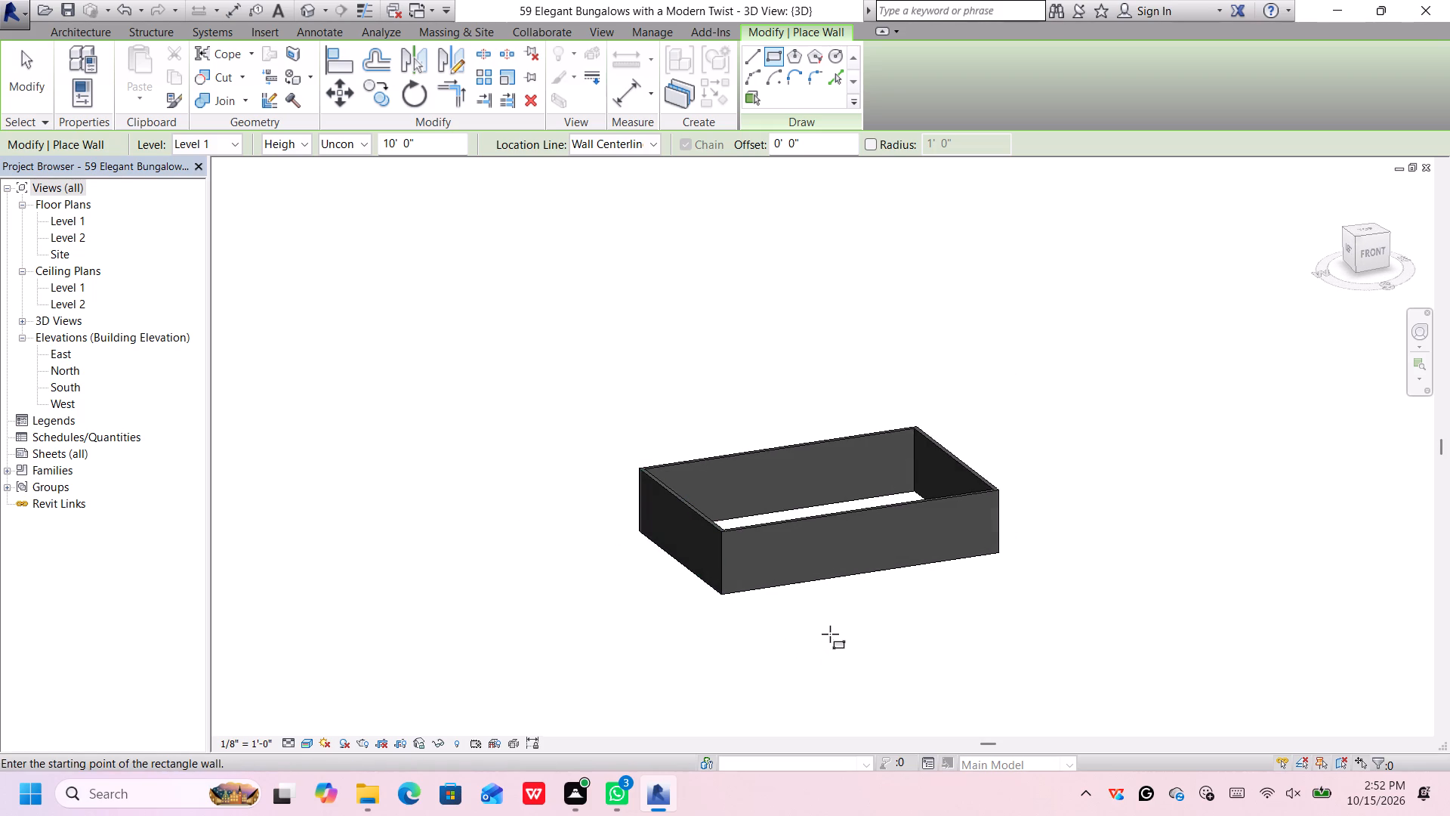
{"action": "scroll", "coordinate": [830, 634], "scroll_direction": "up", "scroll_amount": 2}
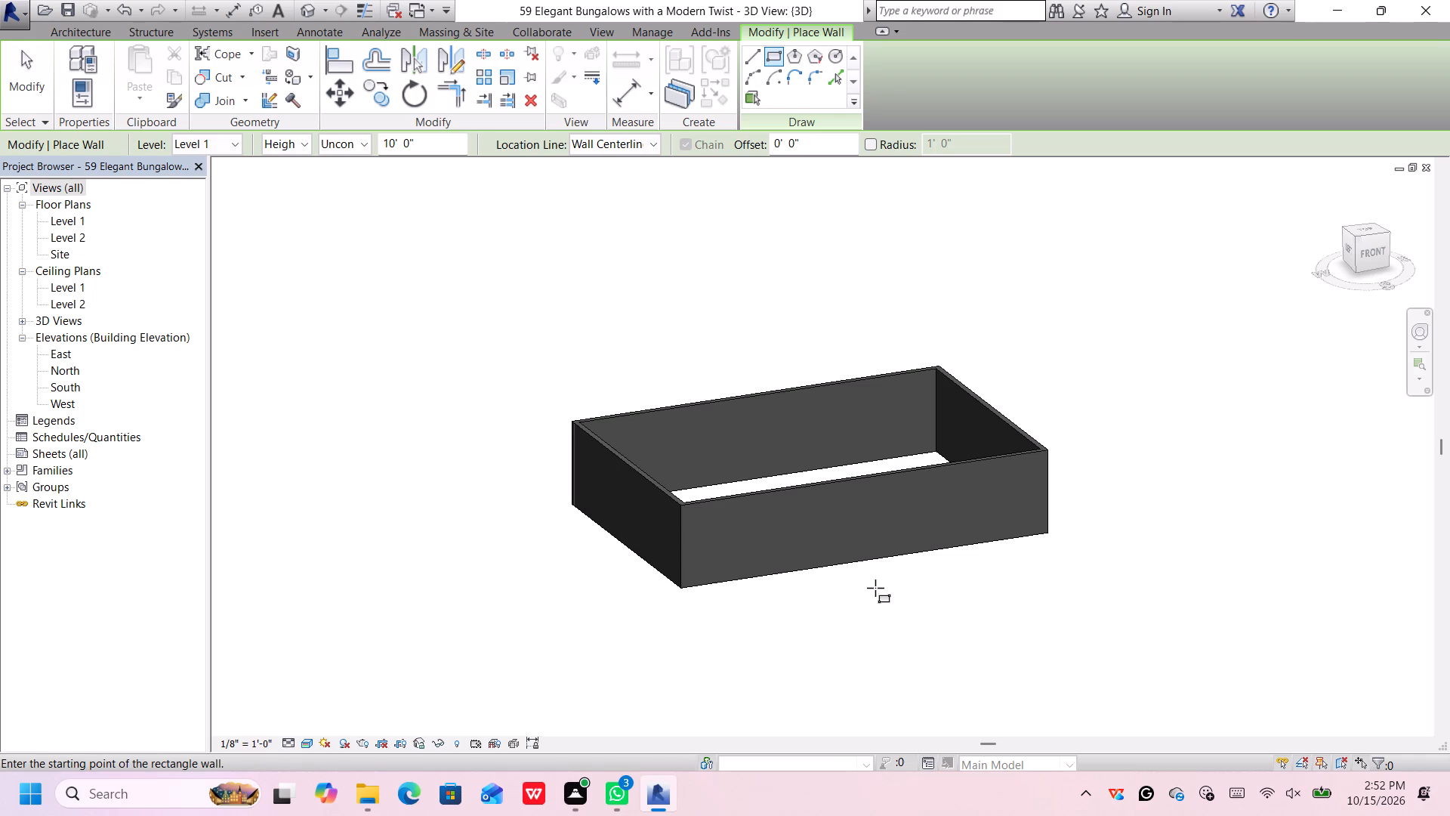
{"action": "scroll", "coordinate": [893, 573], "scroll_direction": "up", "scroll_amount": 1}
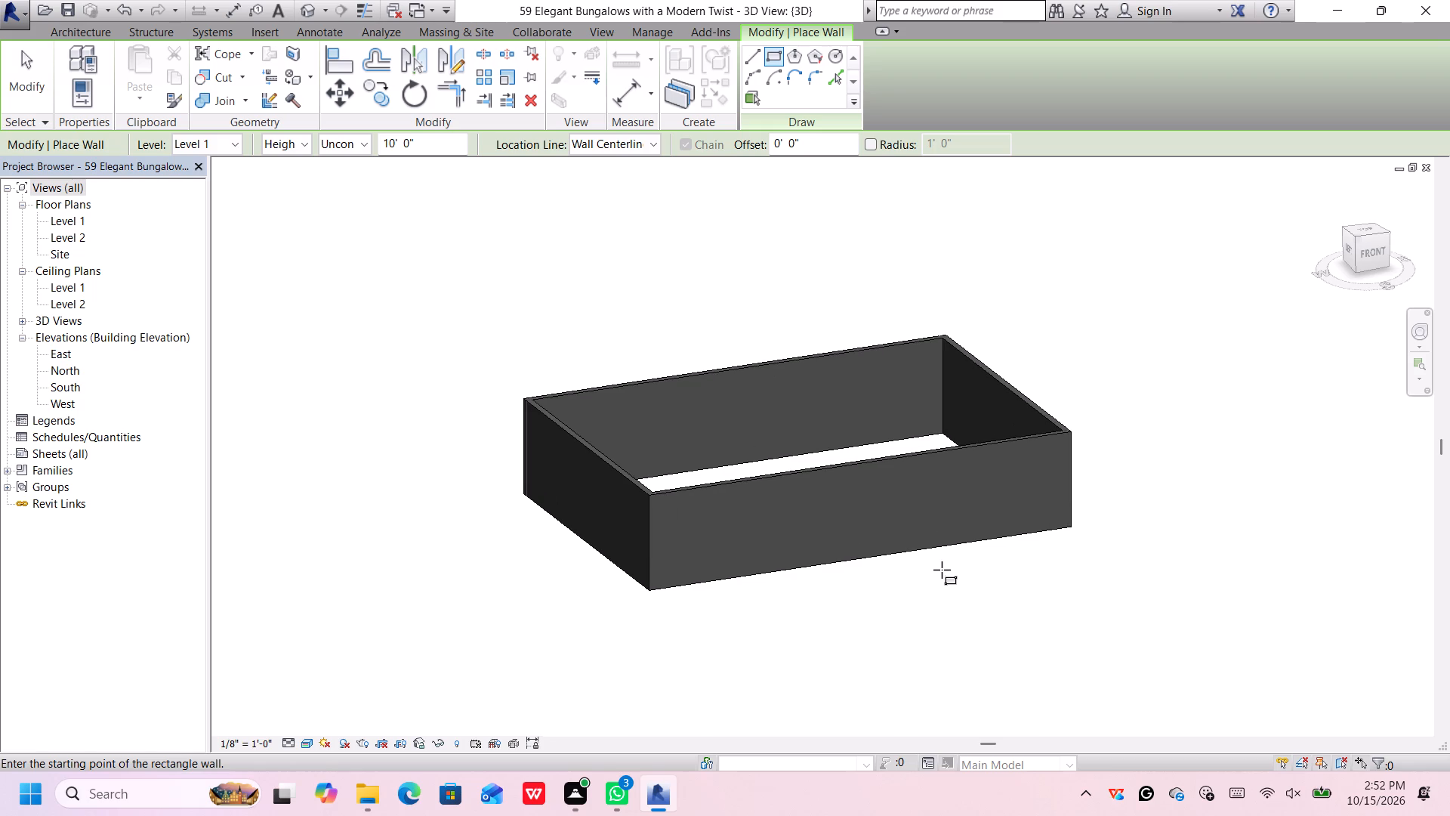
{"action": "scroll", "coordinate": [943, 573], "scroll_direction": "down", "scroll_amount": 1}
{"action": "middle_click_drag", "start_coordinate": [950, 584], "coordinate": [919, 579]}
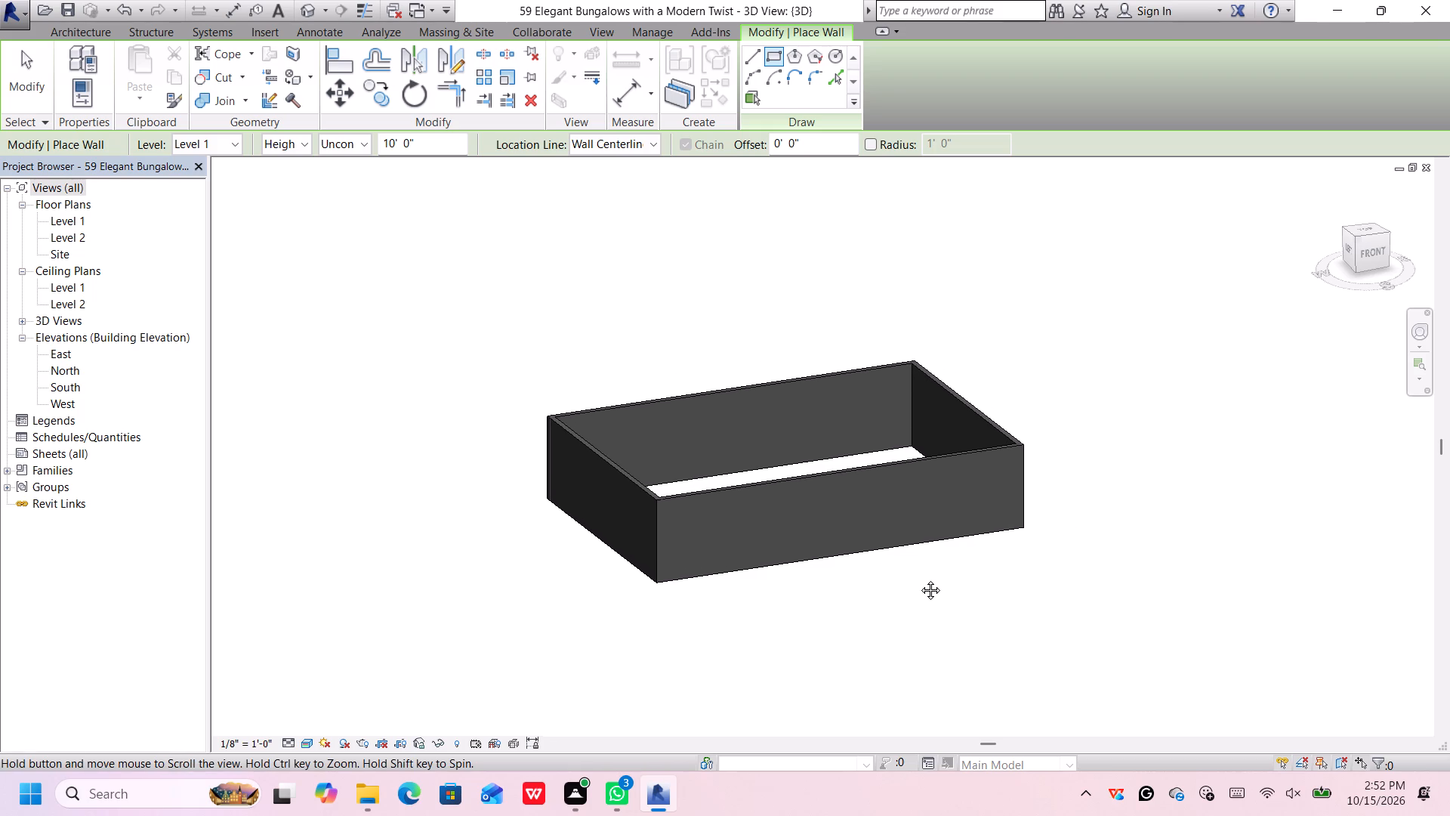
{"action": "middle_click_drag", "start_coordinate": [919, 579], "coordinate": [867, 515]}
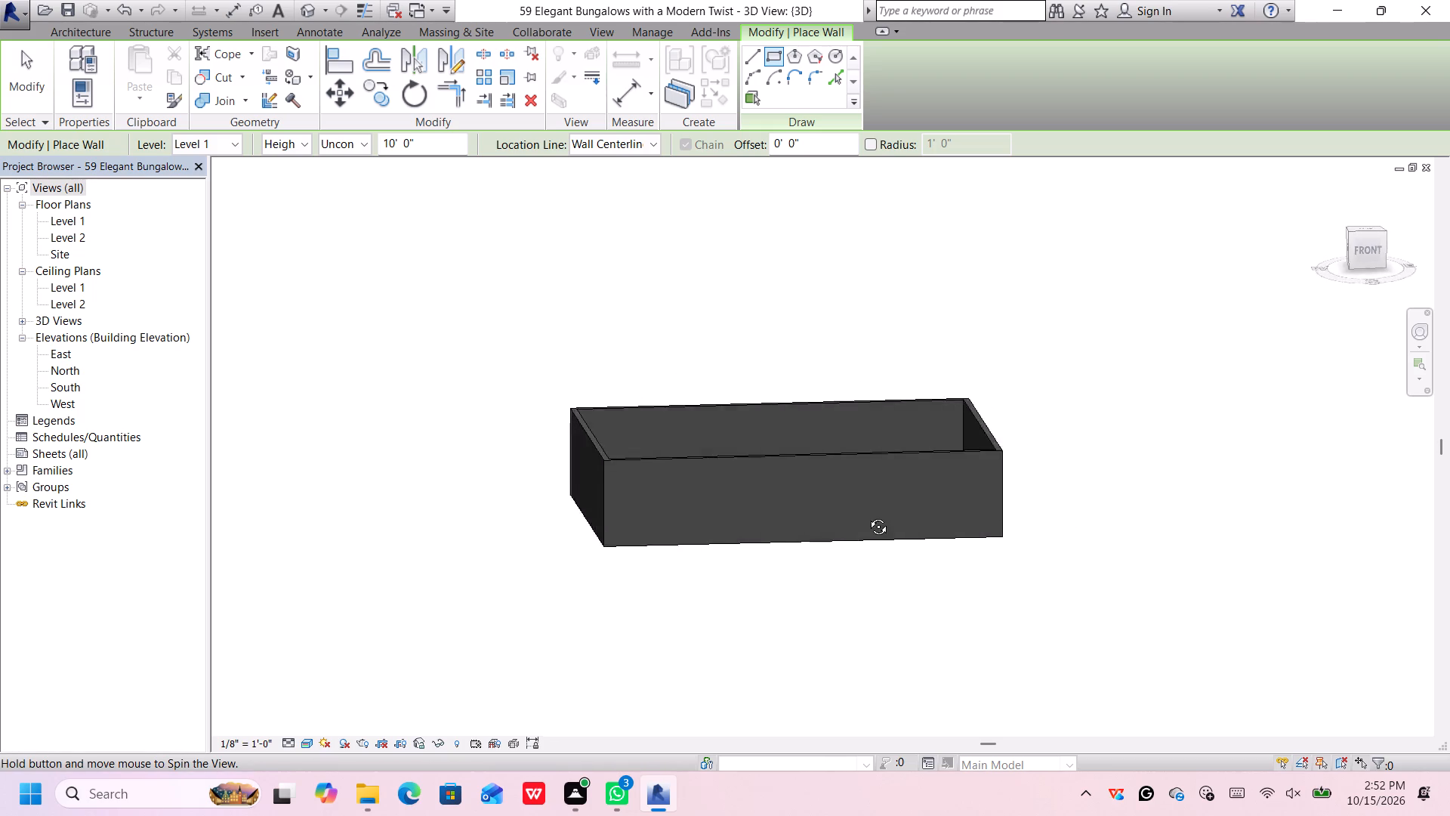
{"action": "middle_click_drag", "start_coordinate": [867, 515], "coordinate": [830, 641]}
{"action": "key", "text": "space"}
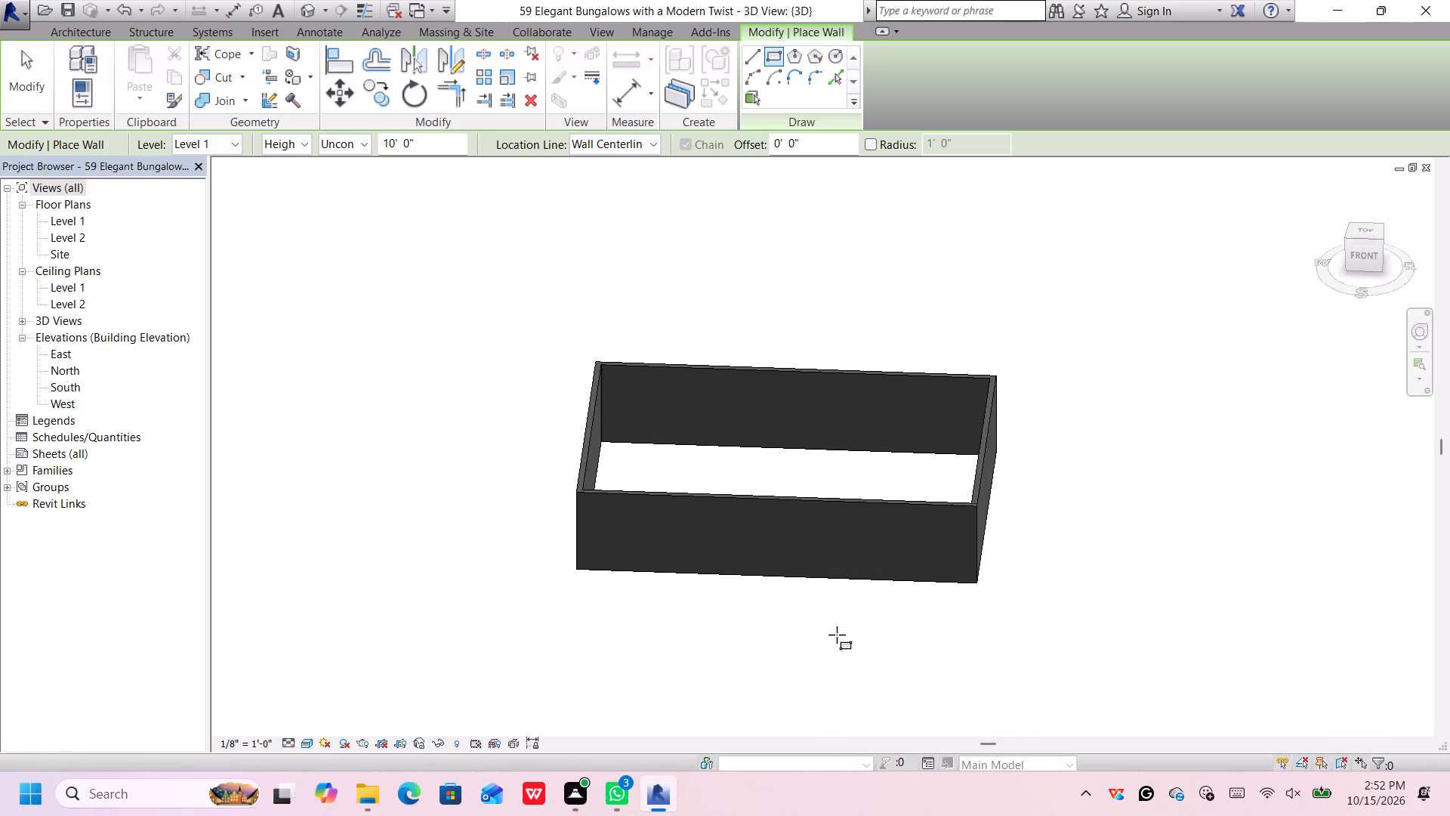
Create a floor from a rectangular boundary drawn between opposite outer corners of the wall enclosure, working from the top view.
{"action": "left_click", "coordinate": [1362, 227]}
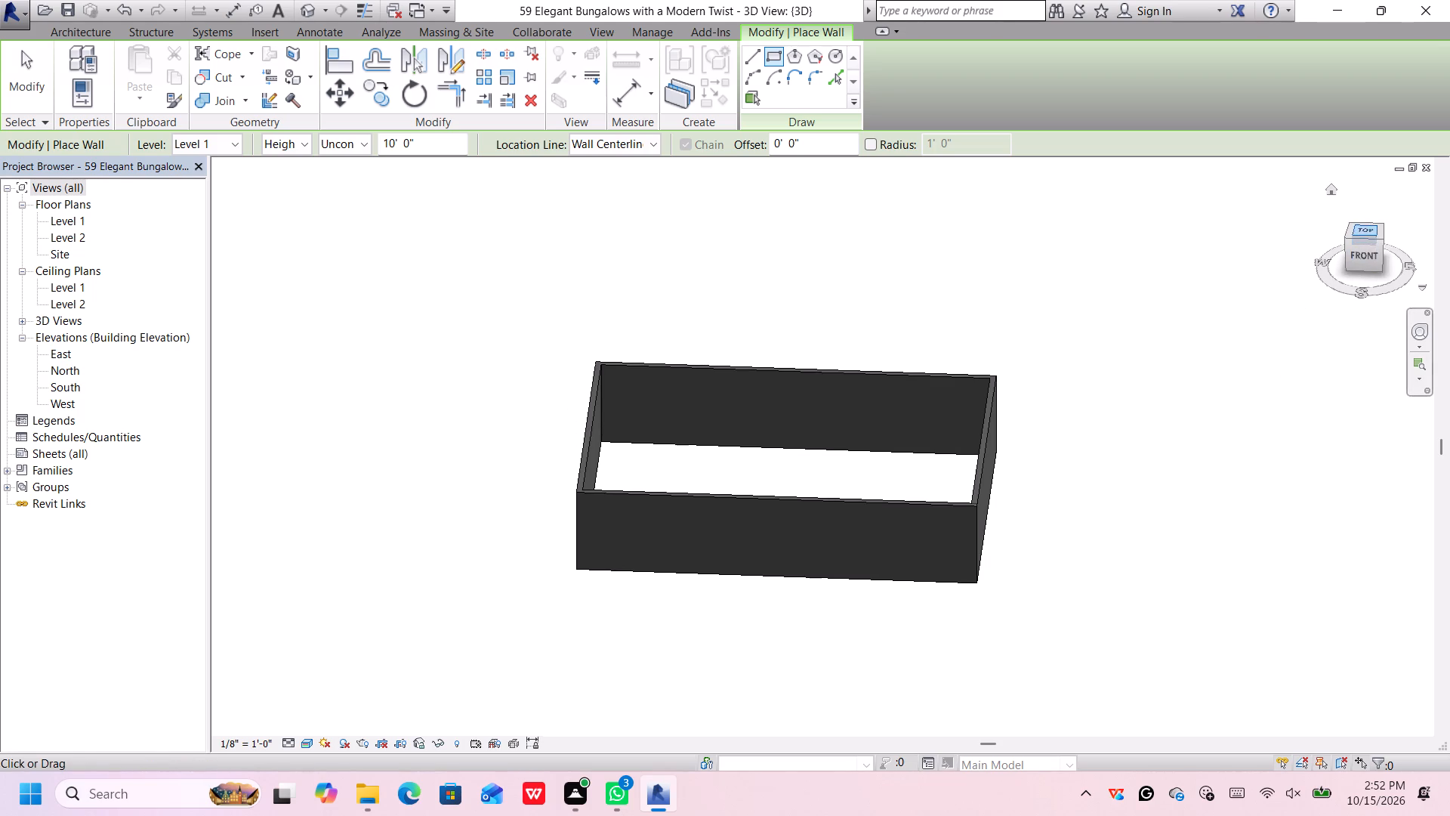
{"action": "left_click", "coordinate": [88, 30]}
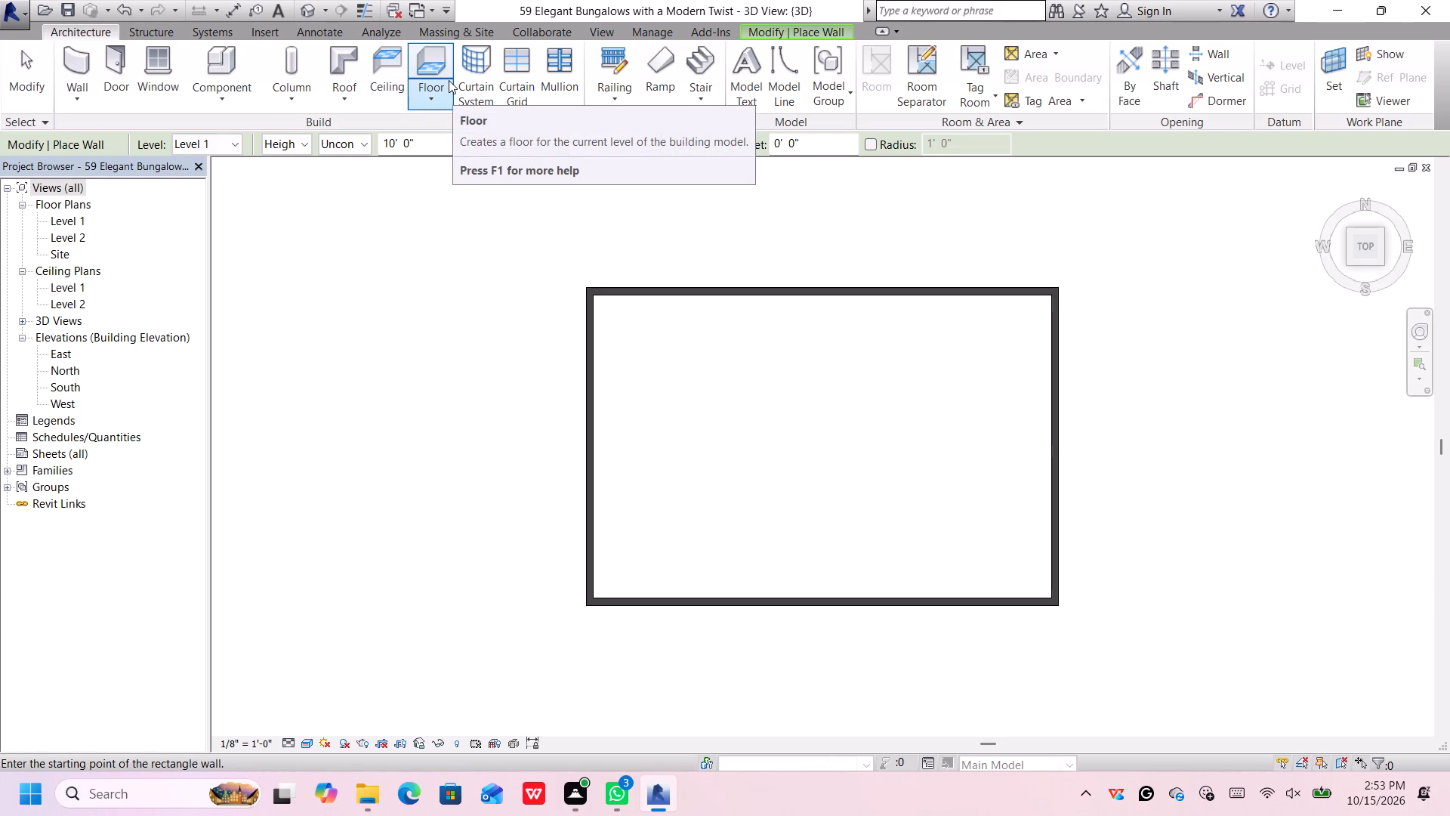
{"action": "left_click", "coordinate": [432, 60]}
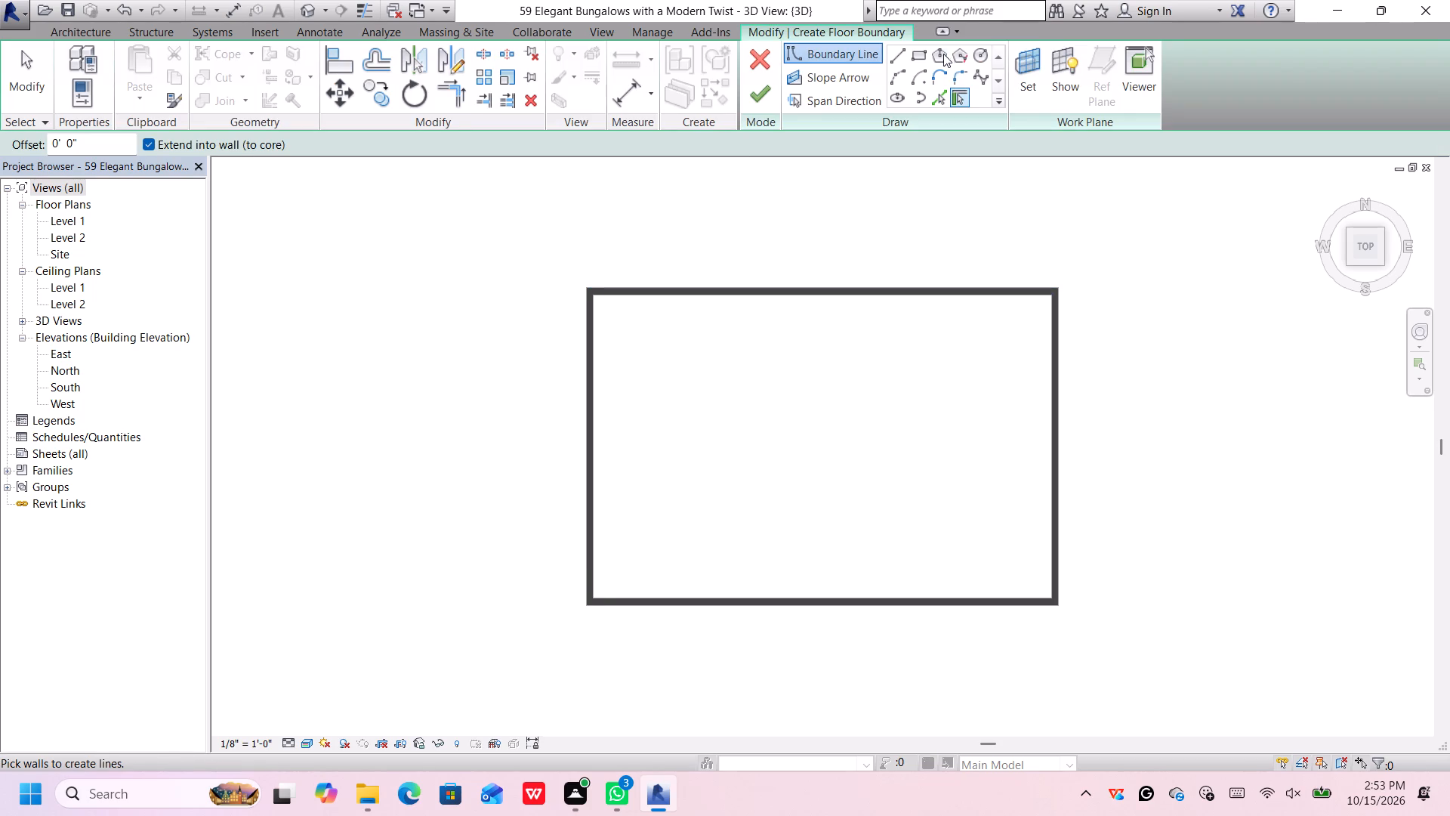
{"action": "left_click", "coordinate": [918, 52]}
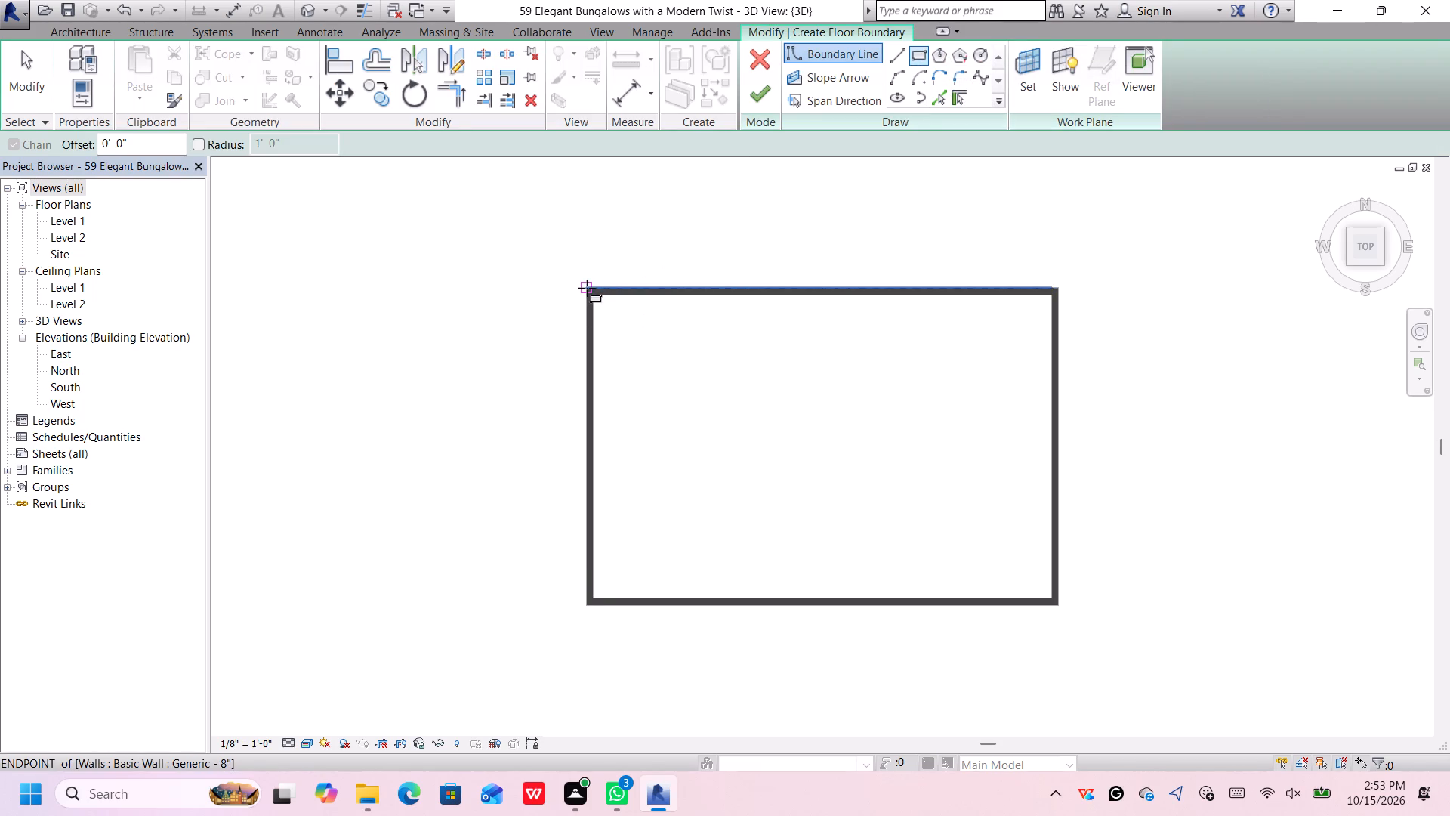
{"action": "left_click", "coordinate": [587, 288]}
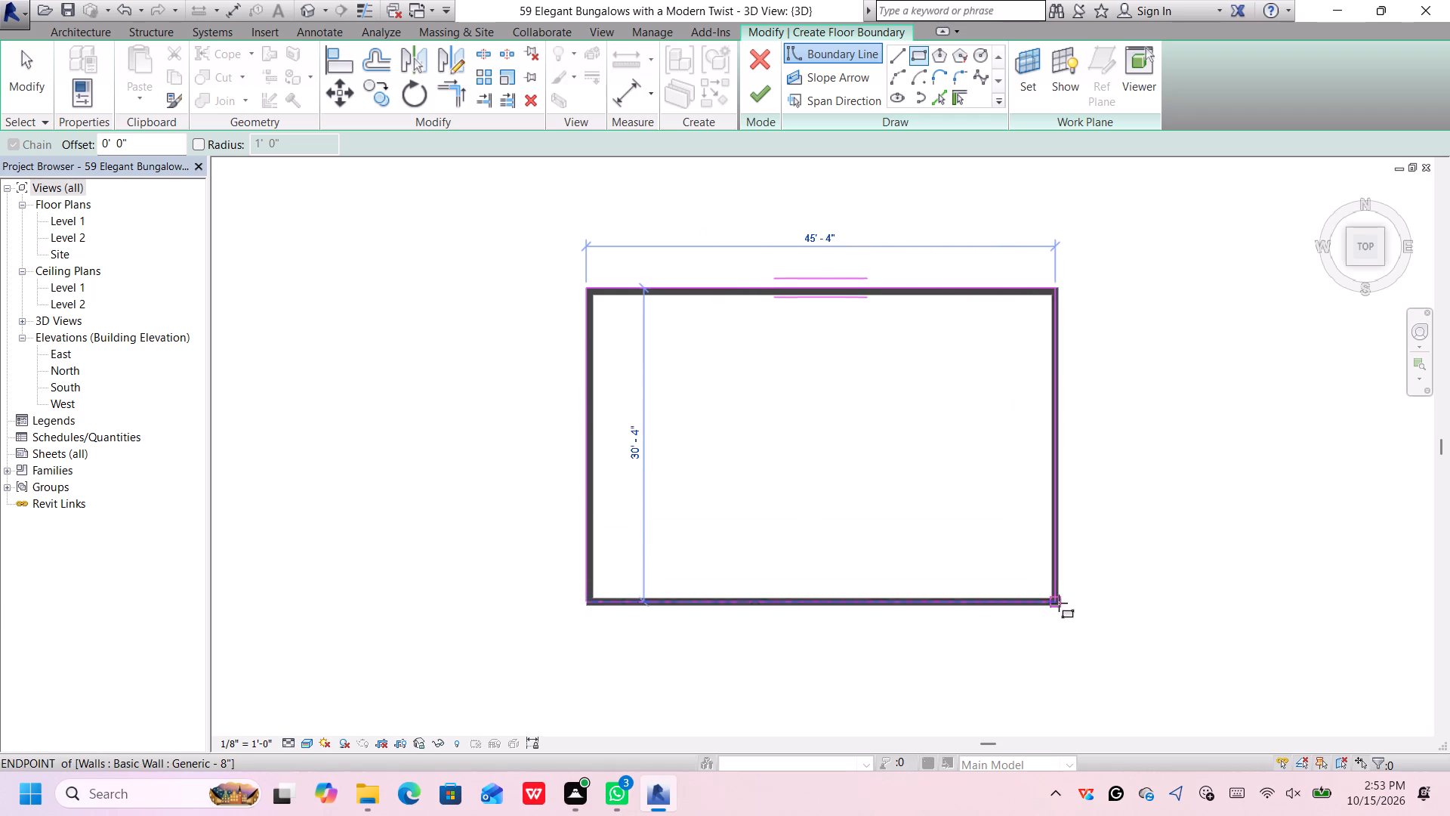
{"action": "left_click", "coordinate": [1058, 607]}
{"action": "scroll", "coordinate": [974, 479], "scroll_direction": "down", "scroll_amount": 2}
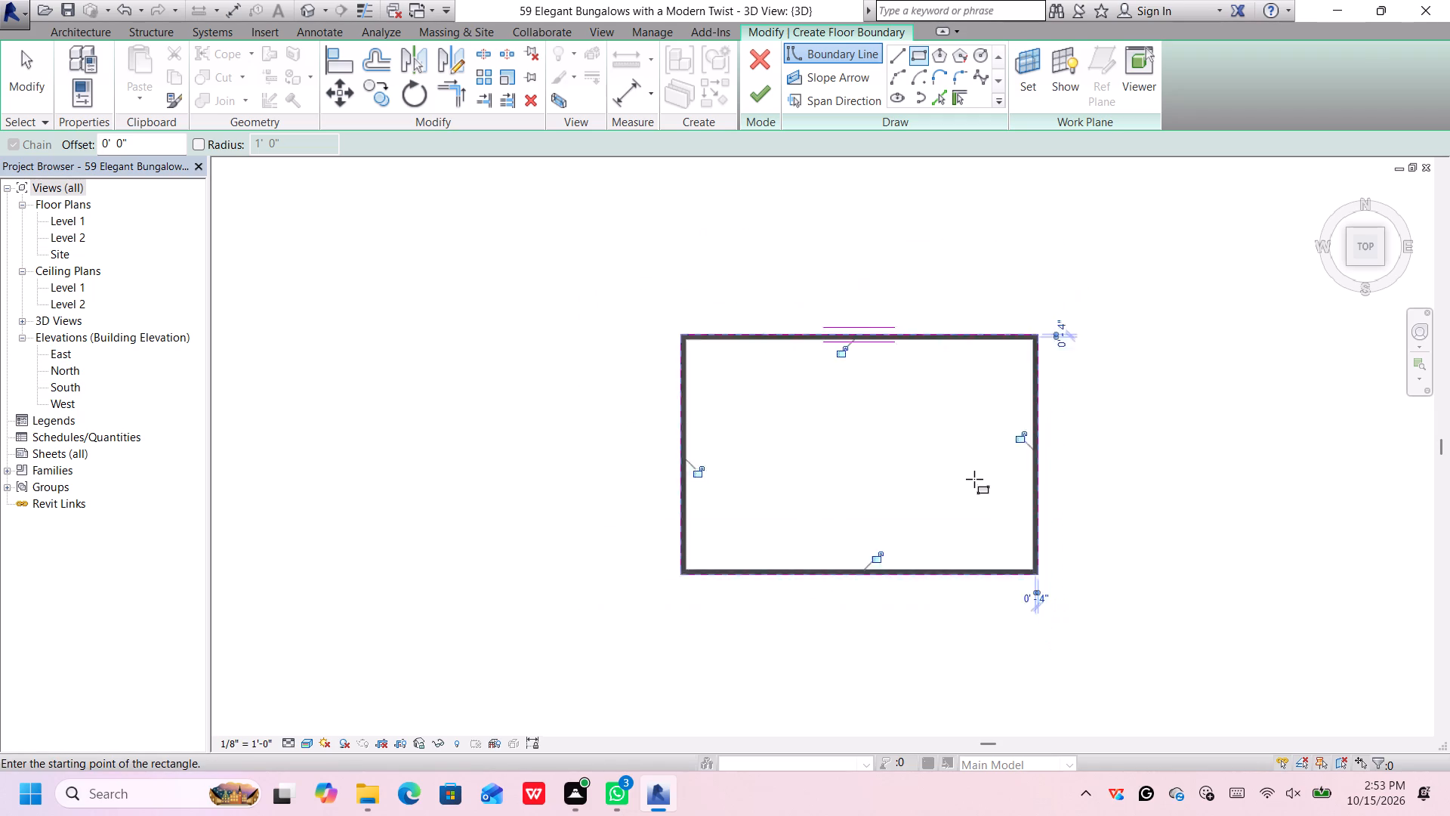
{"action": "scroll", "coordinate": [974, 479], "scroll_direction": "down", "scroll_amount": 3}
{"action": "scroll", "coordinate": [974, 479], "scroll_direction": "up", "scroll_amount": 4}
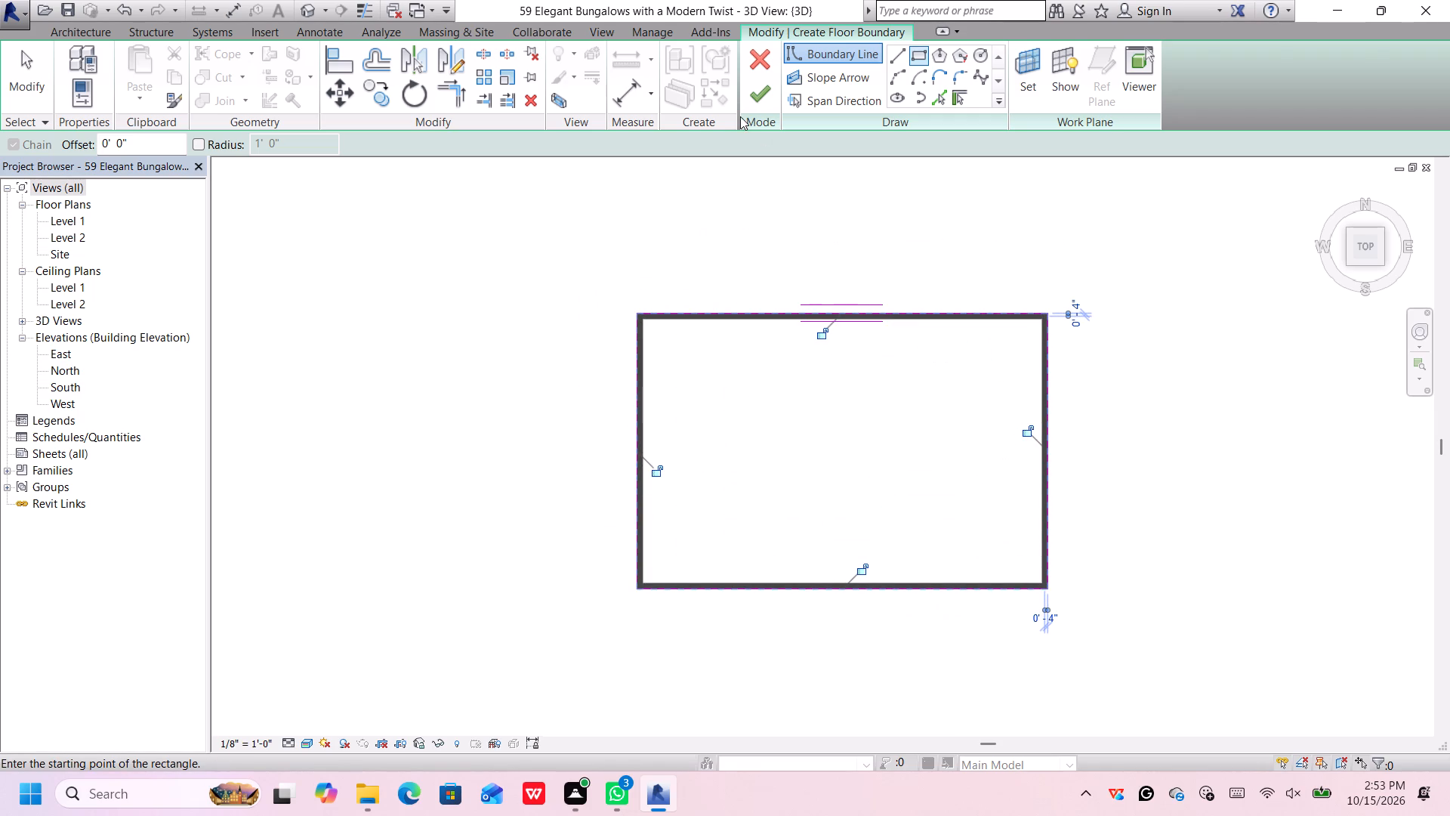
{"action": "left_click", "coordinate": [765, 87]}
Examine the new floor beneath the walls from an isometric corner view, with the floor deselected.
{"action": "scroll", "coordinate": [949, 181], "scroll_direction": "down", "scroll_amount": 4}
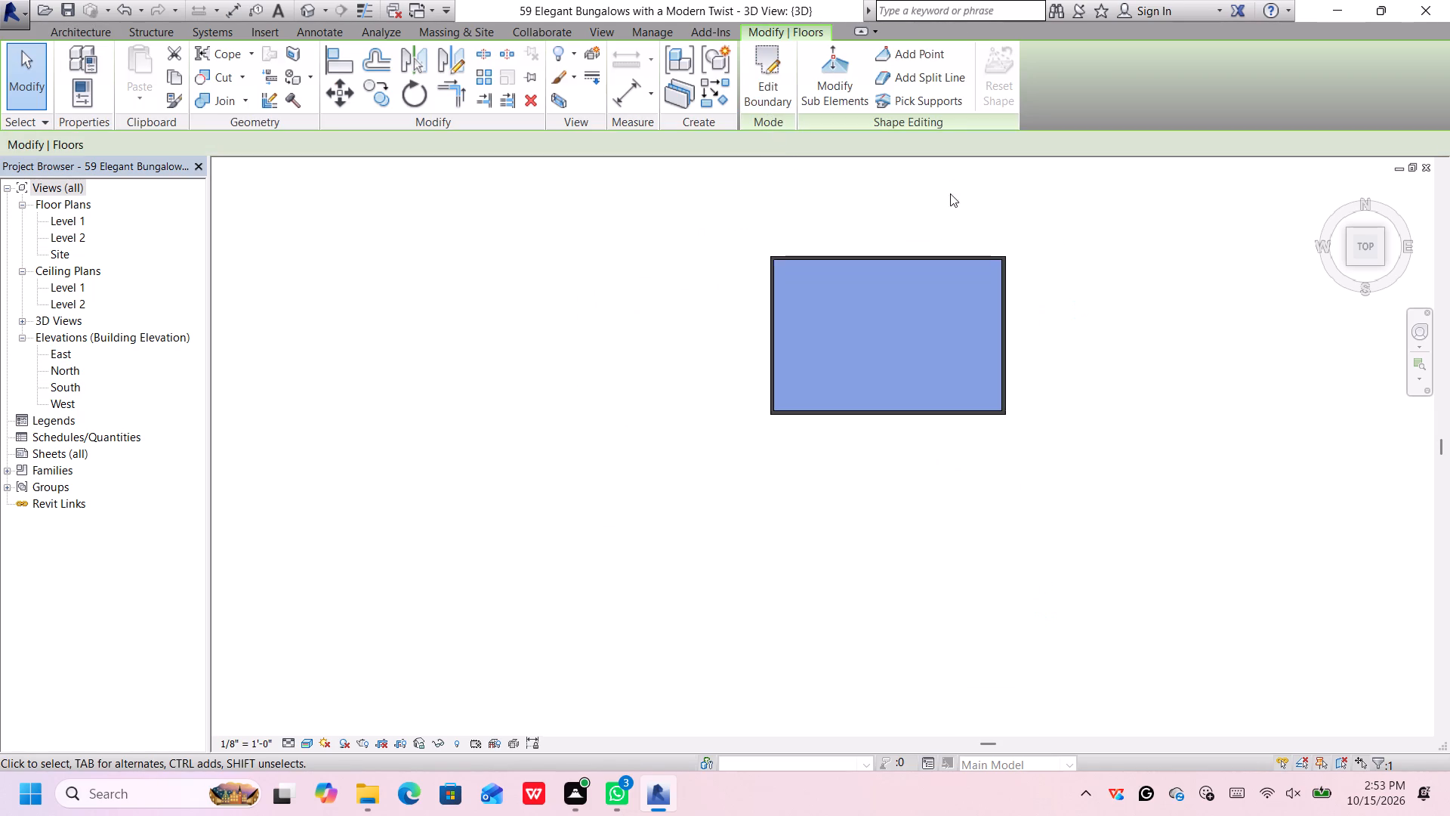
{"action": "scroll", "coordinate": [950, 211], "scroll_direction": "up", "scroll_amount": 3}
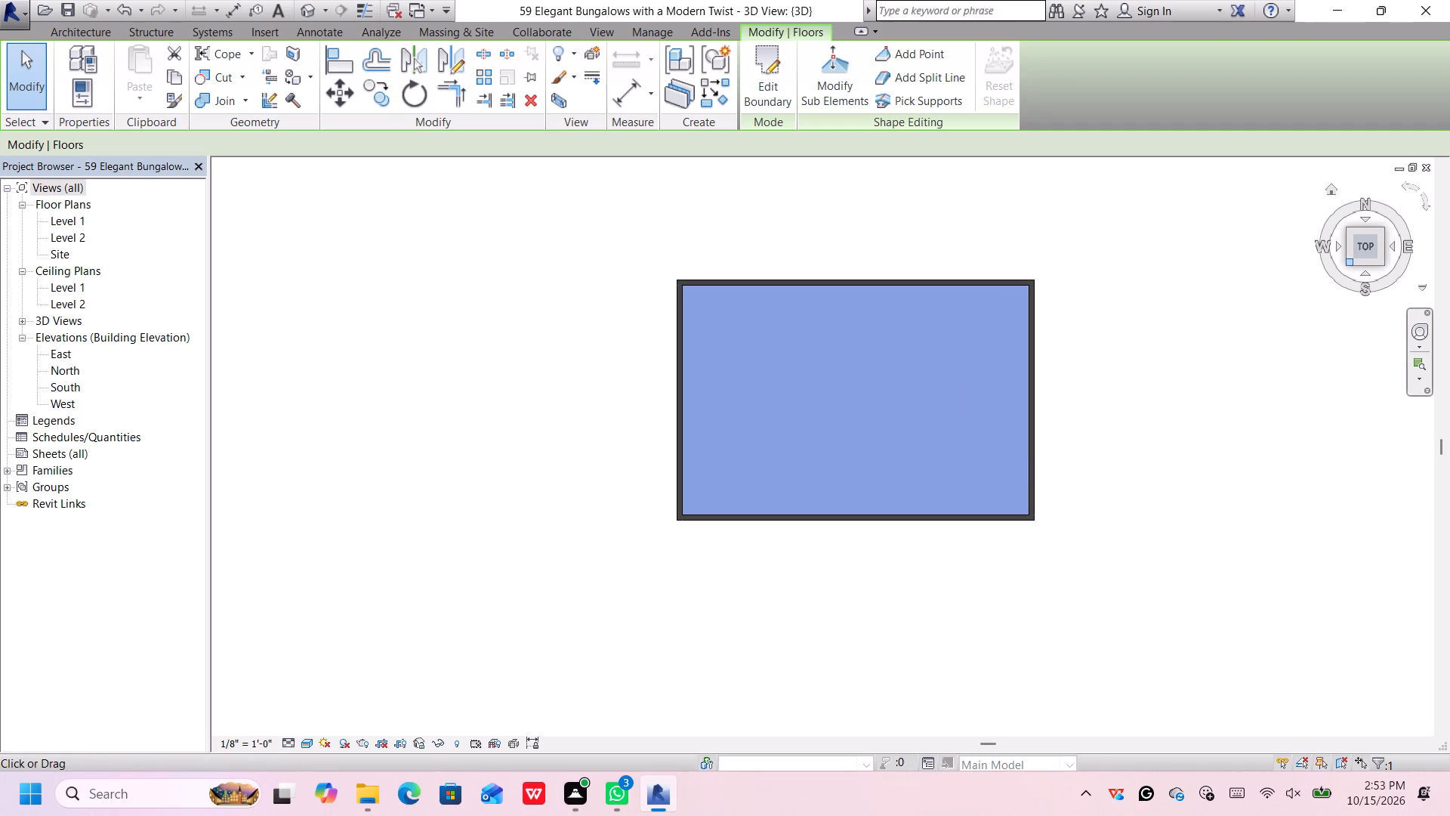
{"action": "left_click", "coordinate": [1348, 261]}
{"action": "scroll", "coordinate": [1226, 289], "scroll_direction": "down", "scroll_amount": 2}
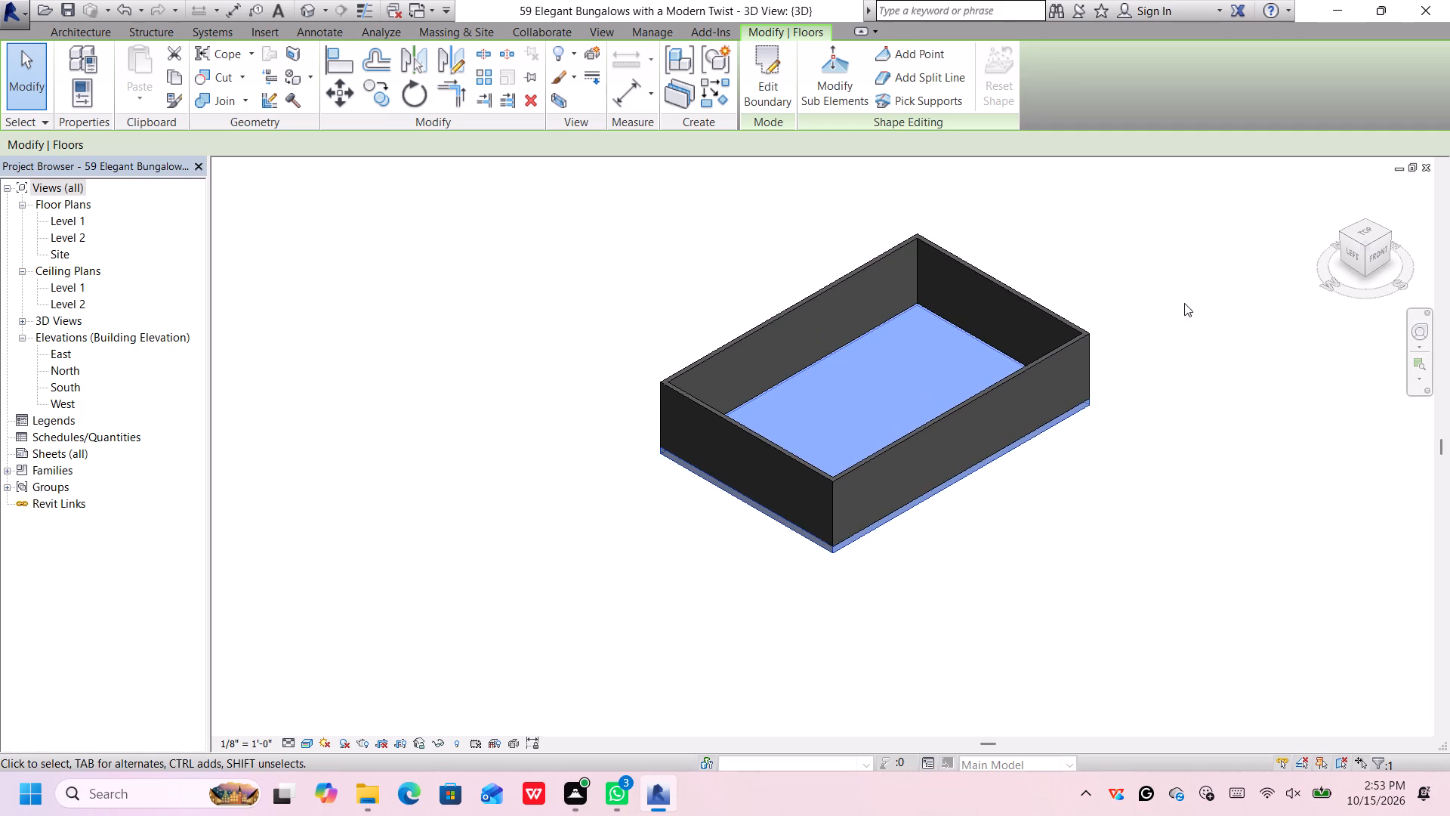
{"action": "scroll", "coordinate": [1182, 303], "scroll_direction": "up", "scroll_amount": 2}
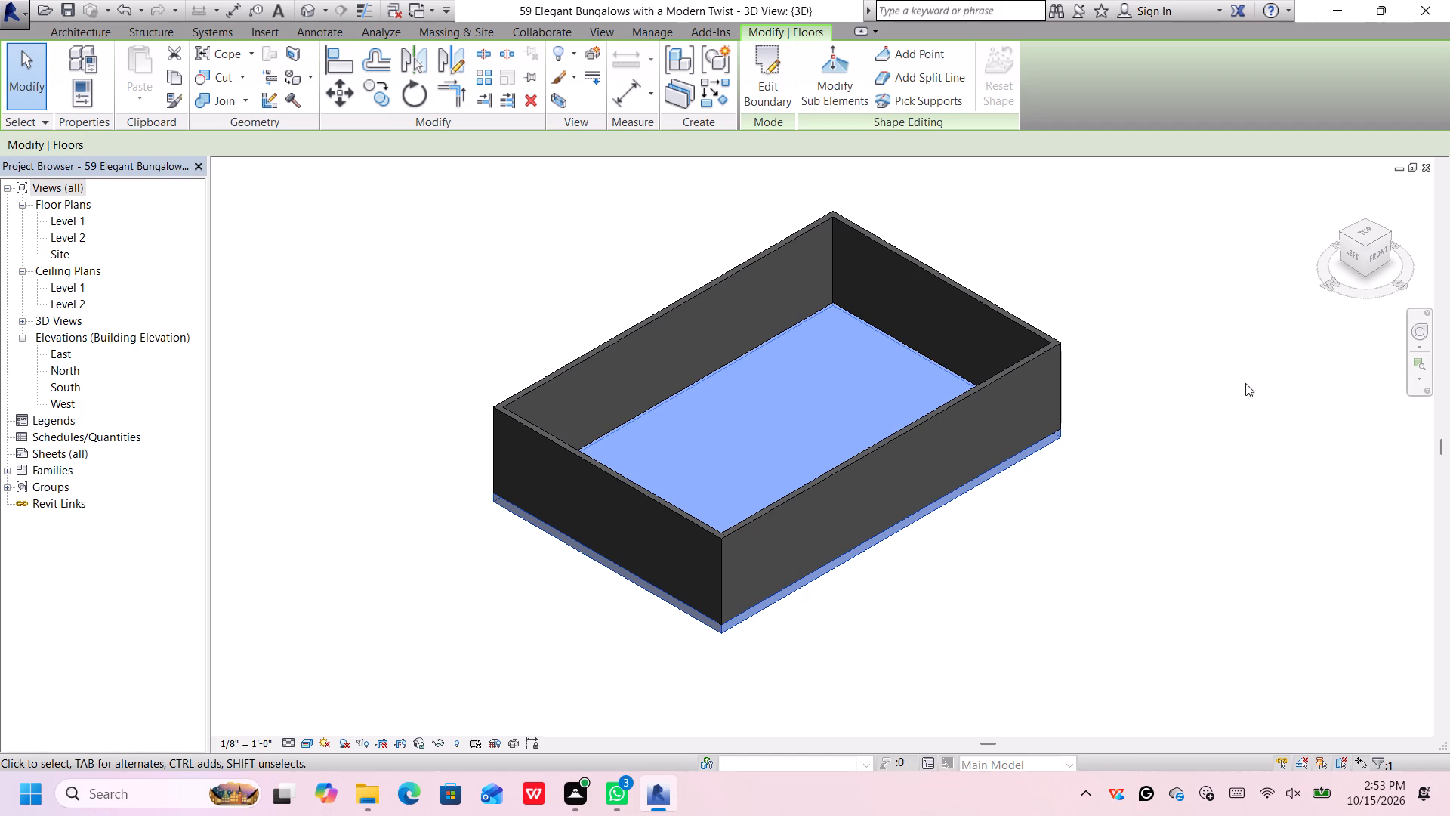
{"action": "scroll", "coordinate": [1252, 376], "scroll_direction": "down", "scroll_amount": 1}
{"action": "scroll", "coordinate": [1177, 384], "scroll_direction": "up", "scroll_amount": 3}
{"action": "scroll", "coordinate": [1177, 385], "scroll_direction": "down", "scroll_amount": 1}
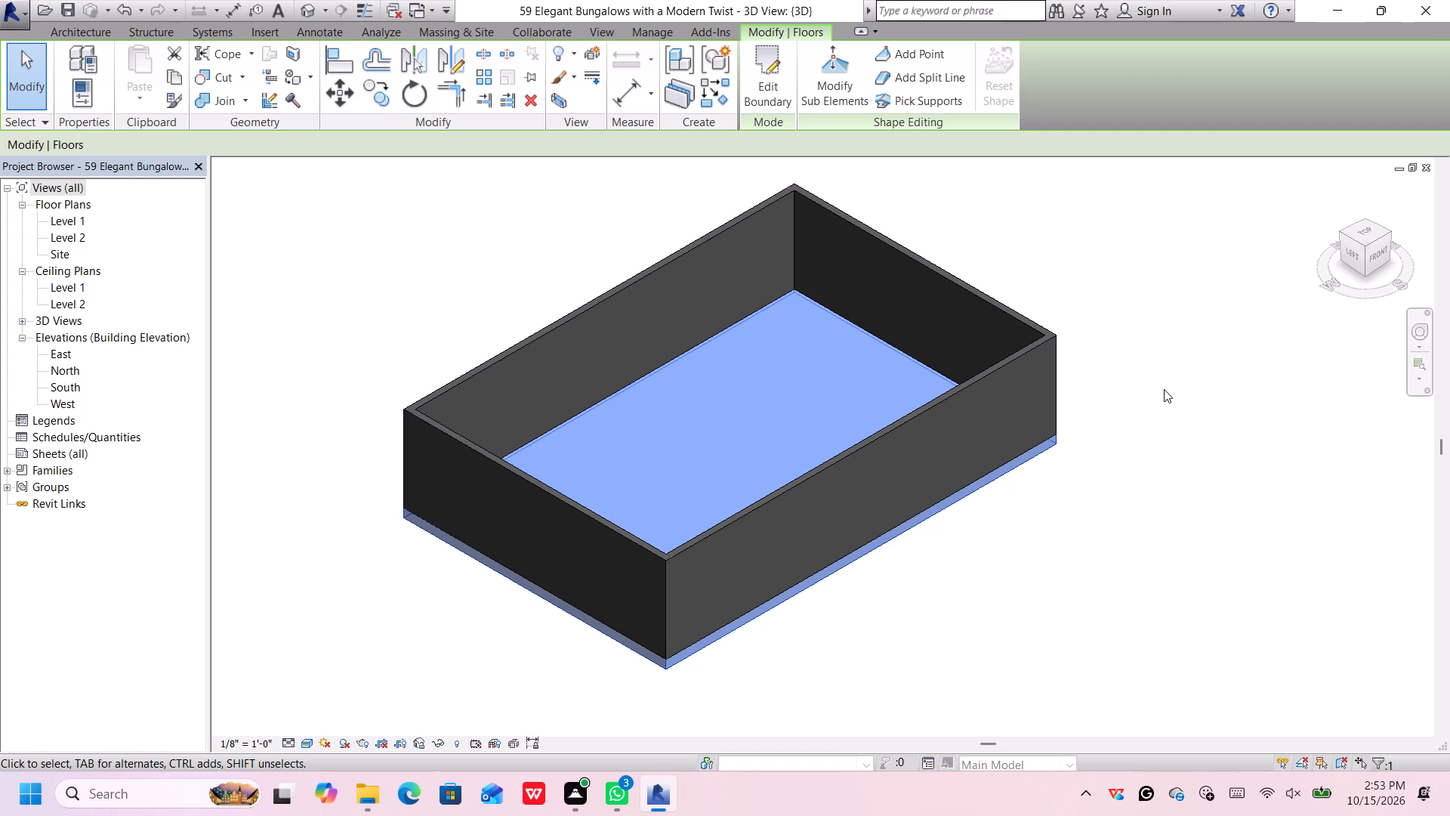
{"action": "left_click", "coordinate": [831, 667]}
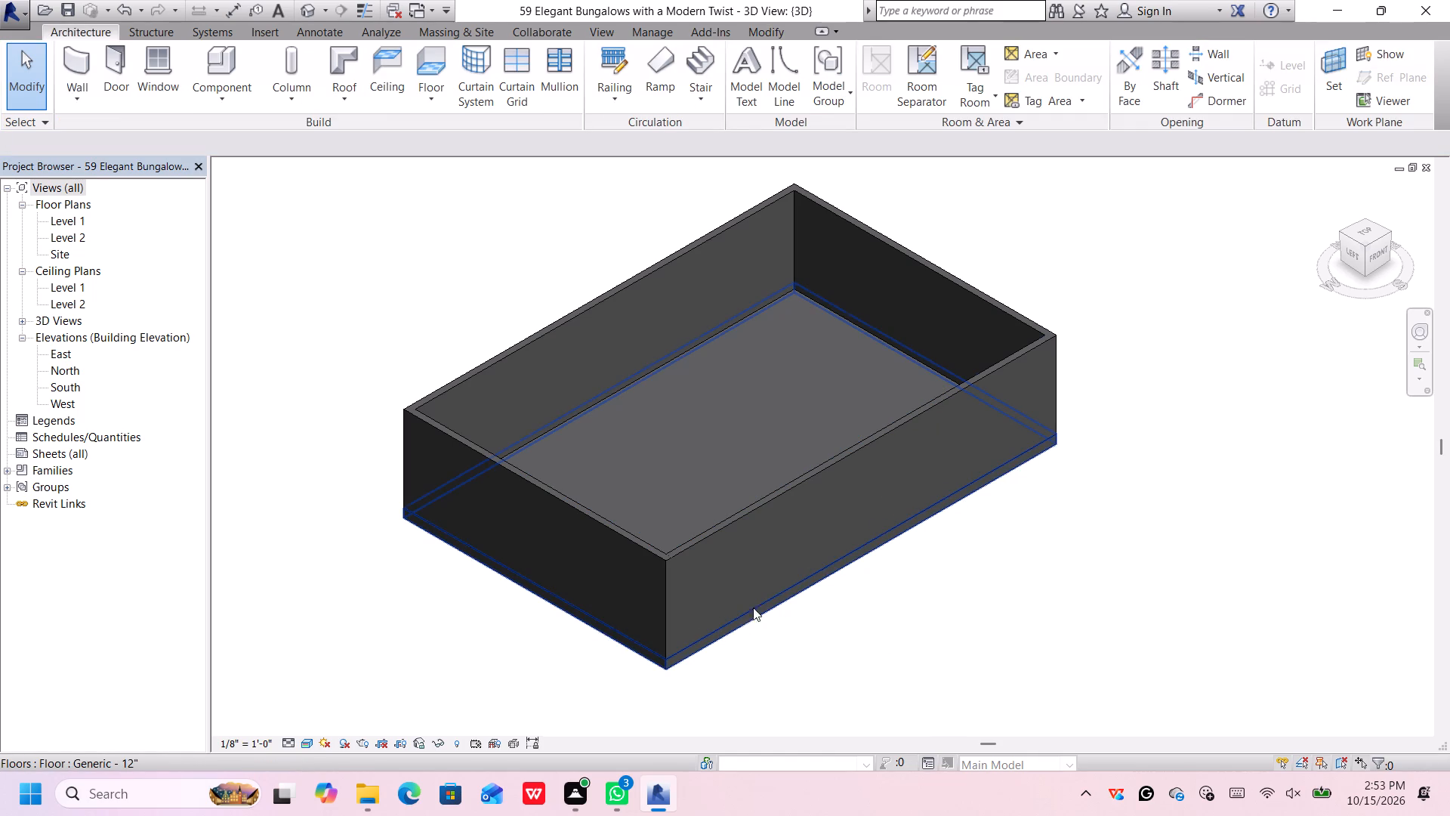
{"action": "scroll", "coordinate": [760, 597], "scroll_direction": "down", "scroll_amount": 2}
{"action": "scroll", "coordinate": [834, 632], "scroll_direction": "up", "scroll_amount": 1}
{"action": "middle_click_drag", "start_coordinate": [832, 629], "coordinate": [819, 625]}
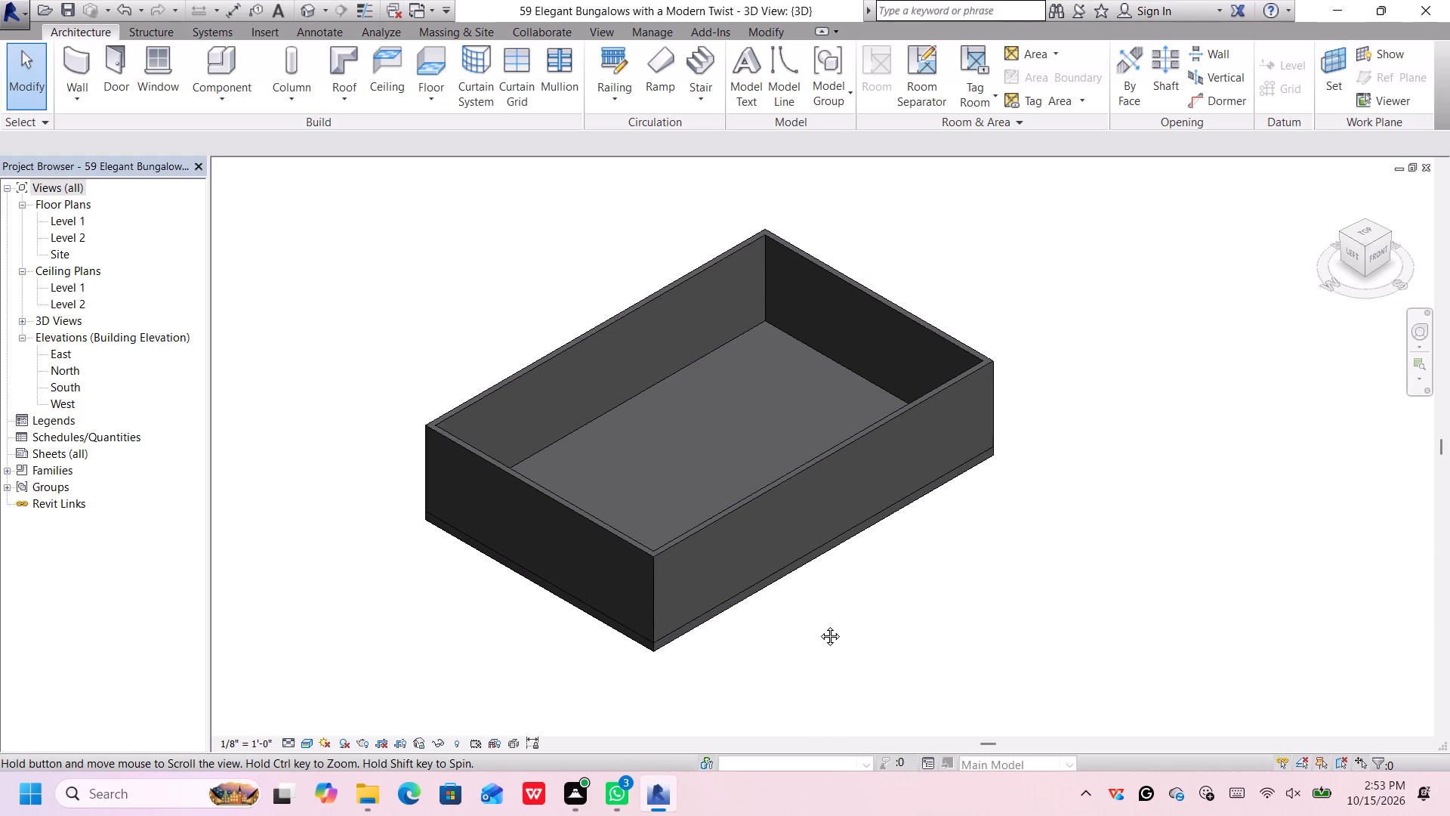
{"action": "middle_click_drag", "start_coordinate": [819, 625], "coordinate": [828, 636]}
{"action": "middle_click", "coordinate": [828, 638]}
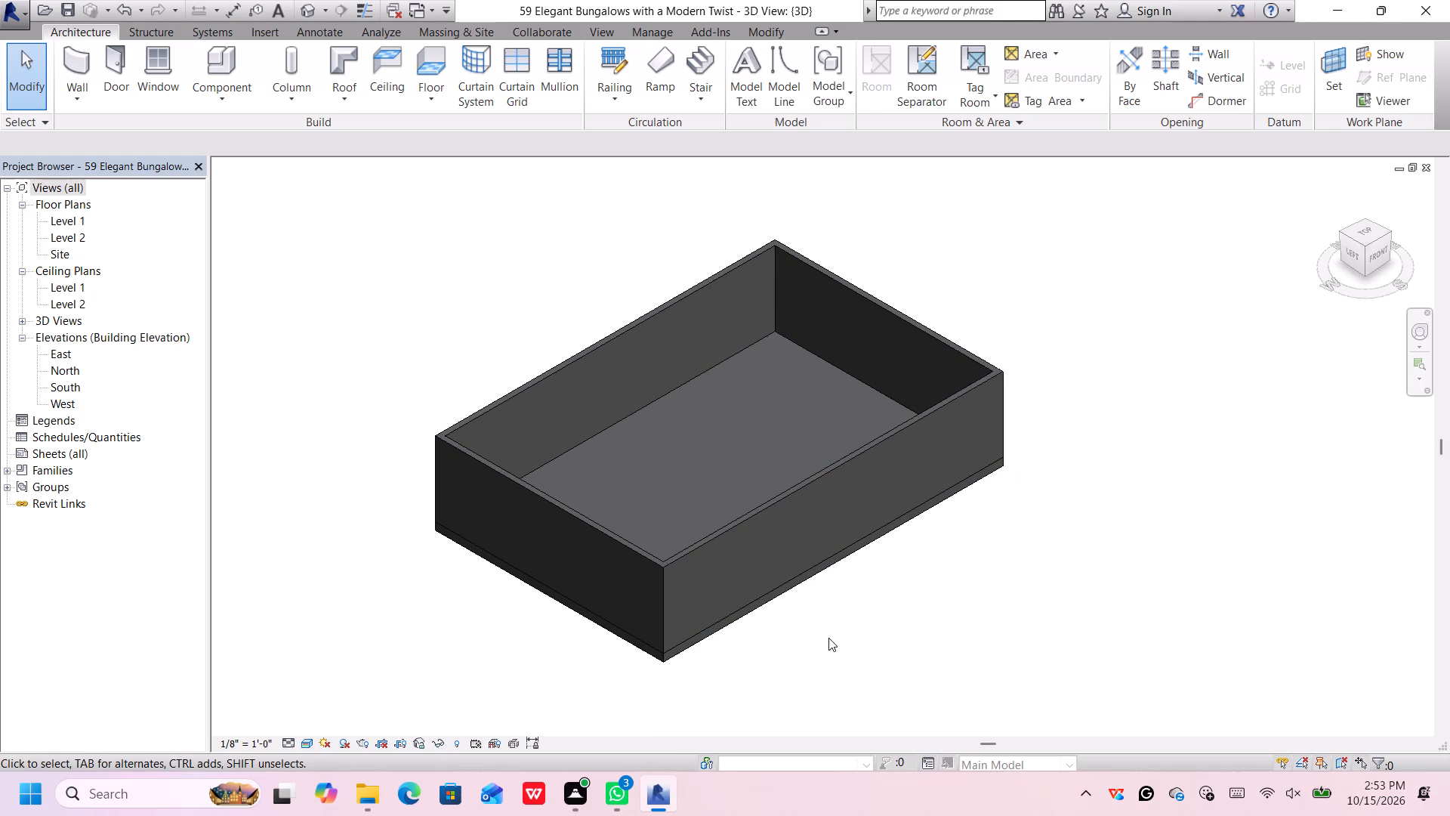
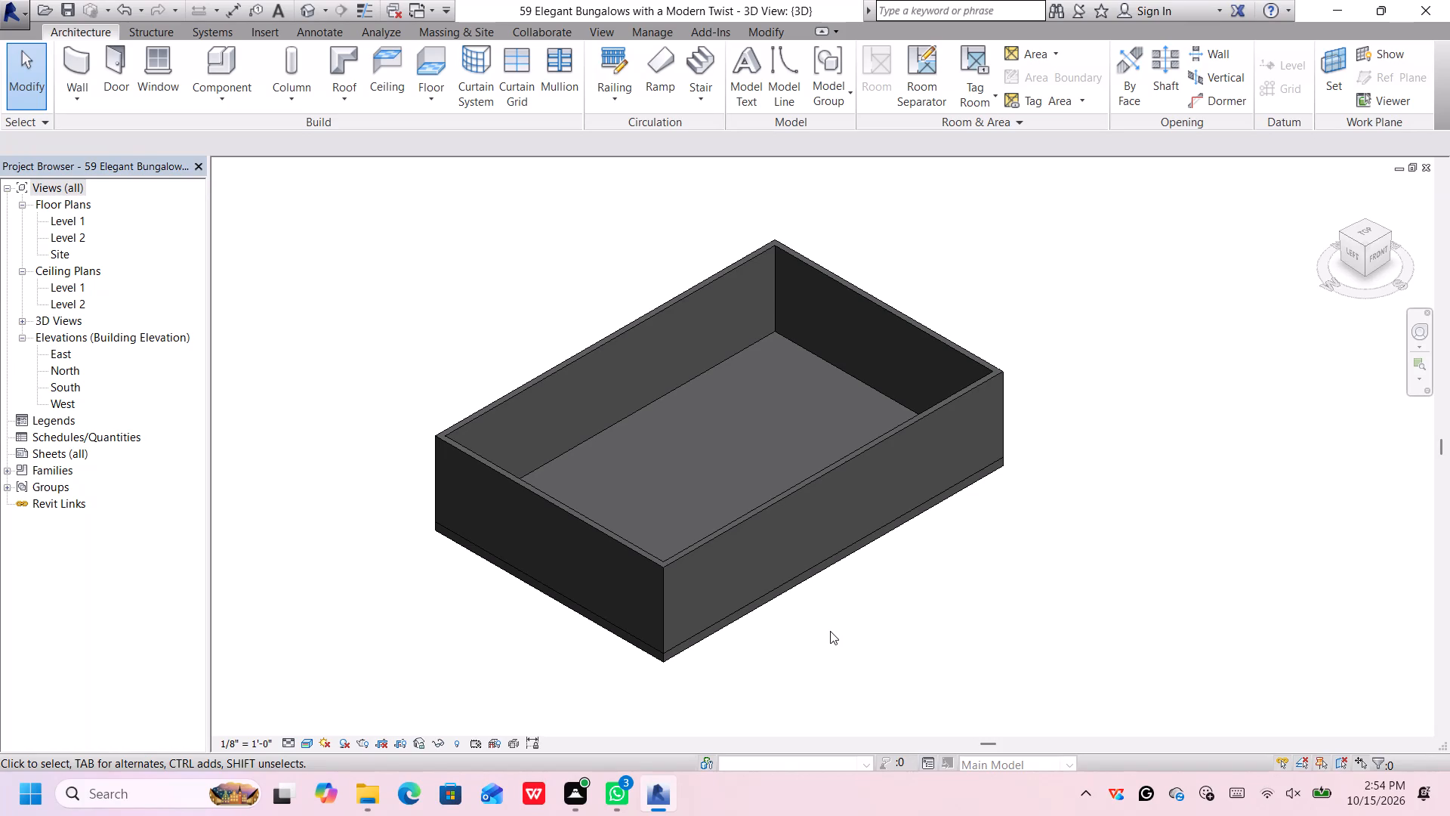
Face the front wall squarely, start loading a door family, and preview the families in the Doors library's Commercial folder.
{"action": "scroll", "coordinate": [830, 631], "scroll_direction": "down", "scroll_amount": 3}
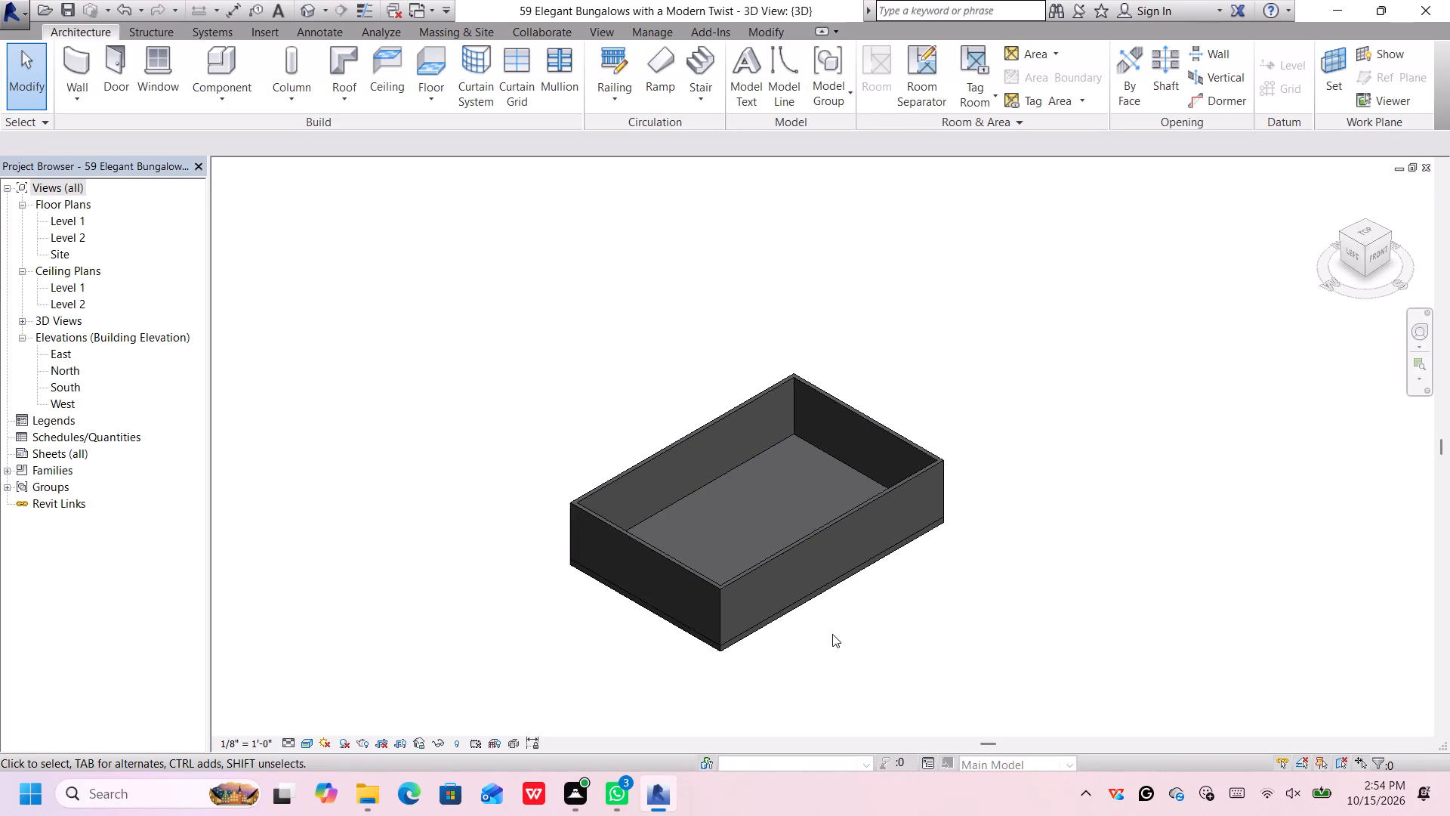
{"action": "scroll", "coordinate": [835, 641], "scroll_direction": "up", "scroll_amount": 1}
{"action": "middle_click_drag", "start_coordinate": [835, 641], "coordinate": [785, 586]}
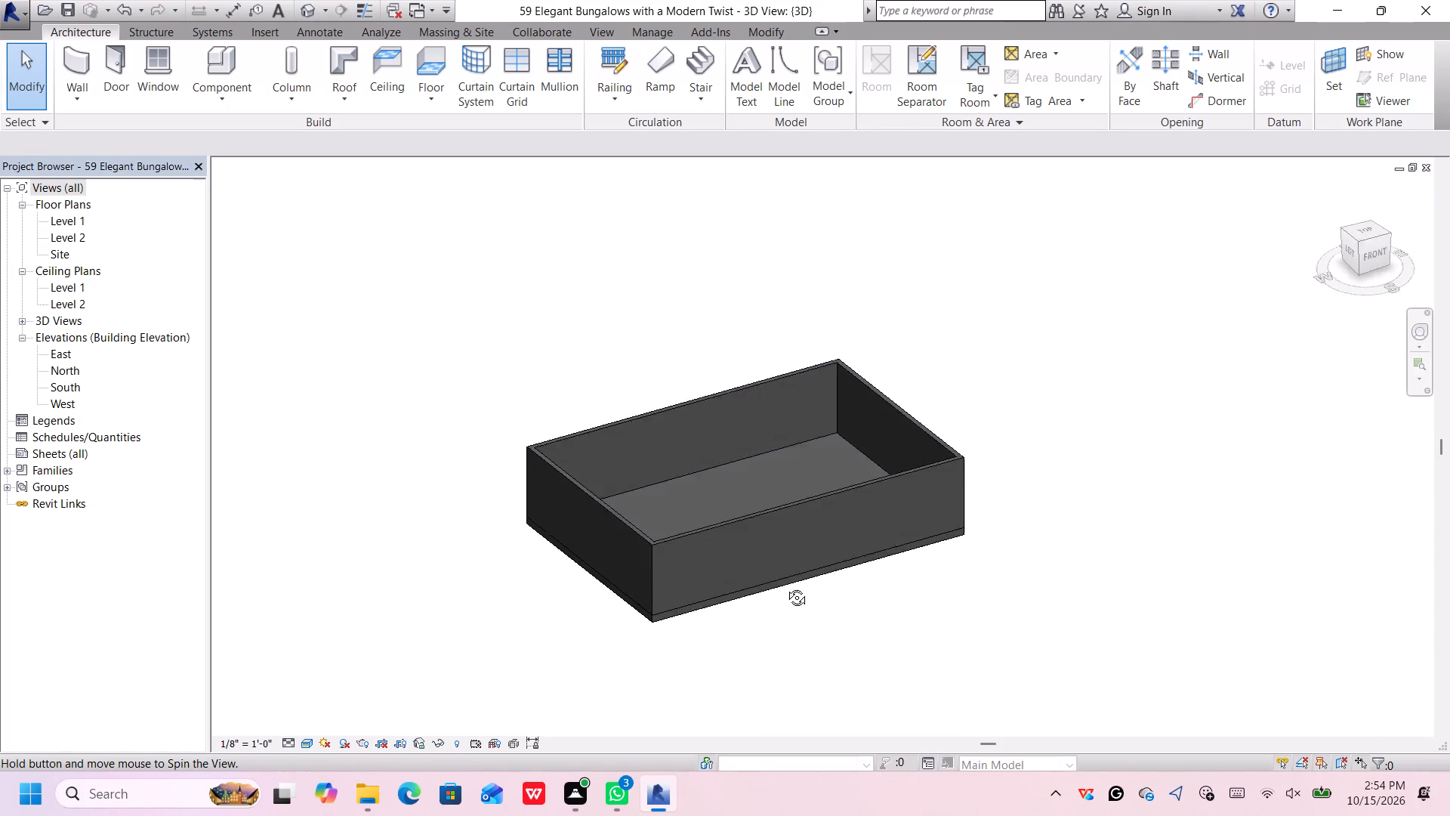
{"action": "middle_click_drag", "start_coordinate": [785, 586], "coordinate": [731, 422]}
{"action": "scroll", "coordinate": [849, 500], "scroll_direction": "up", "scroll_amount": 1}
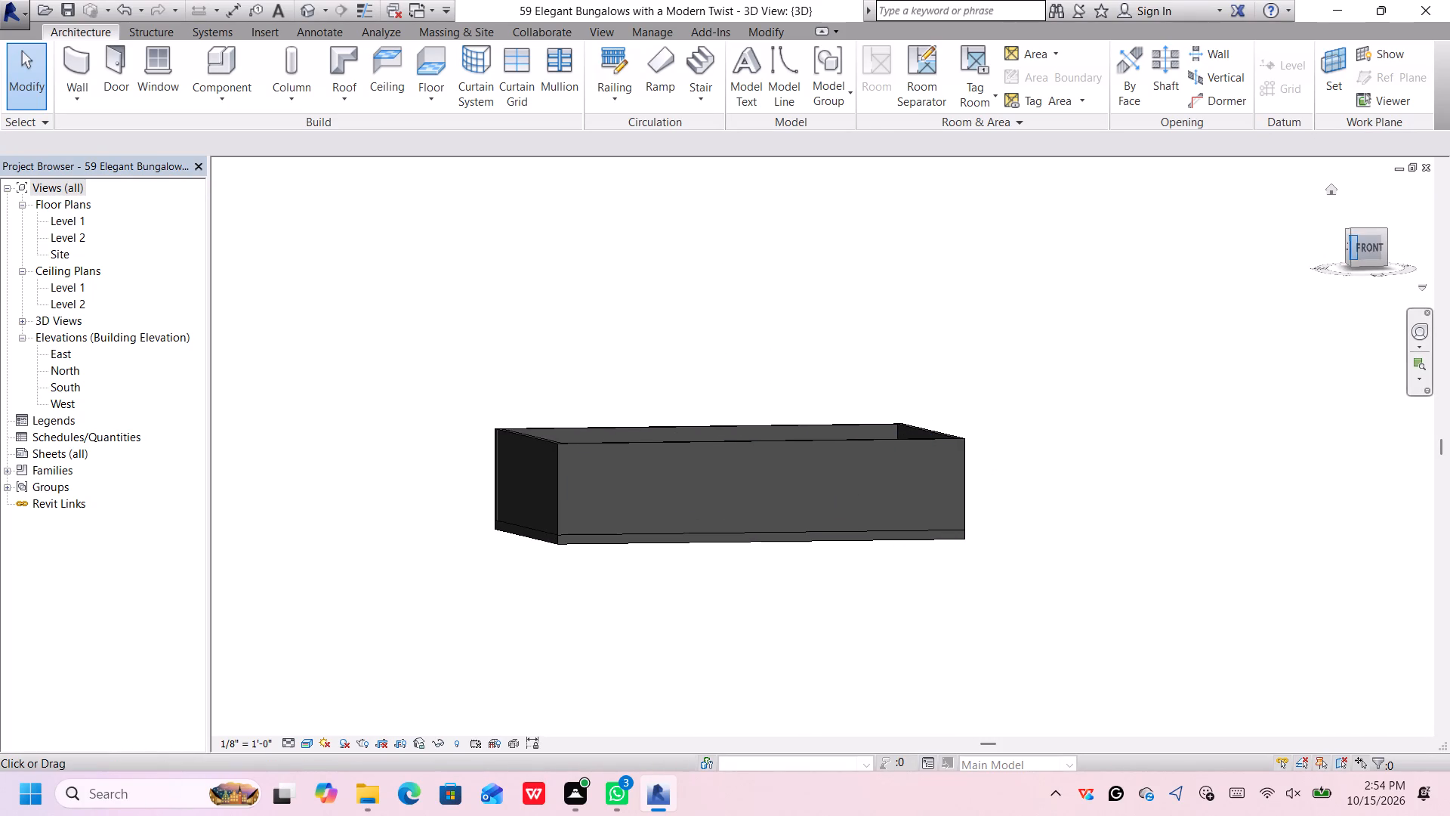
{"action": "left_click", "coordinate": [1362, 249]}
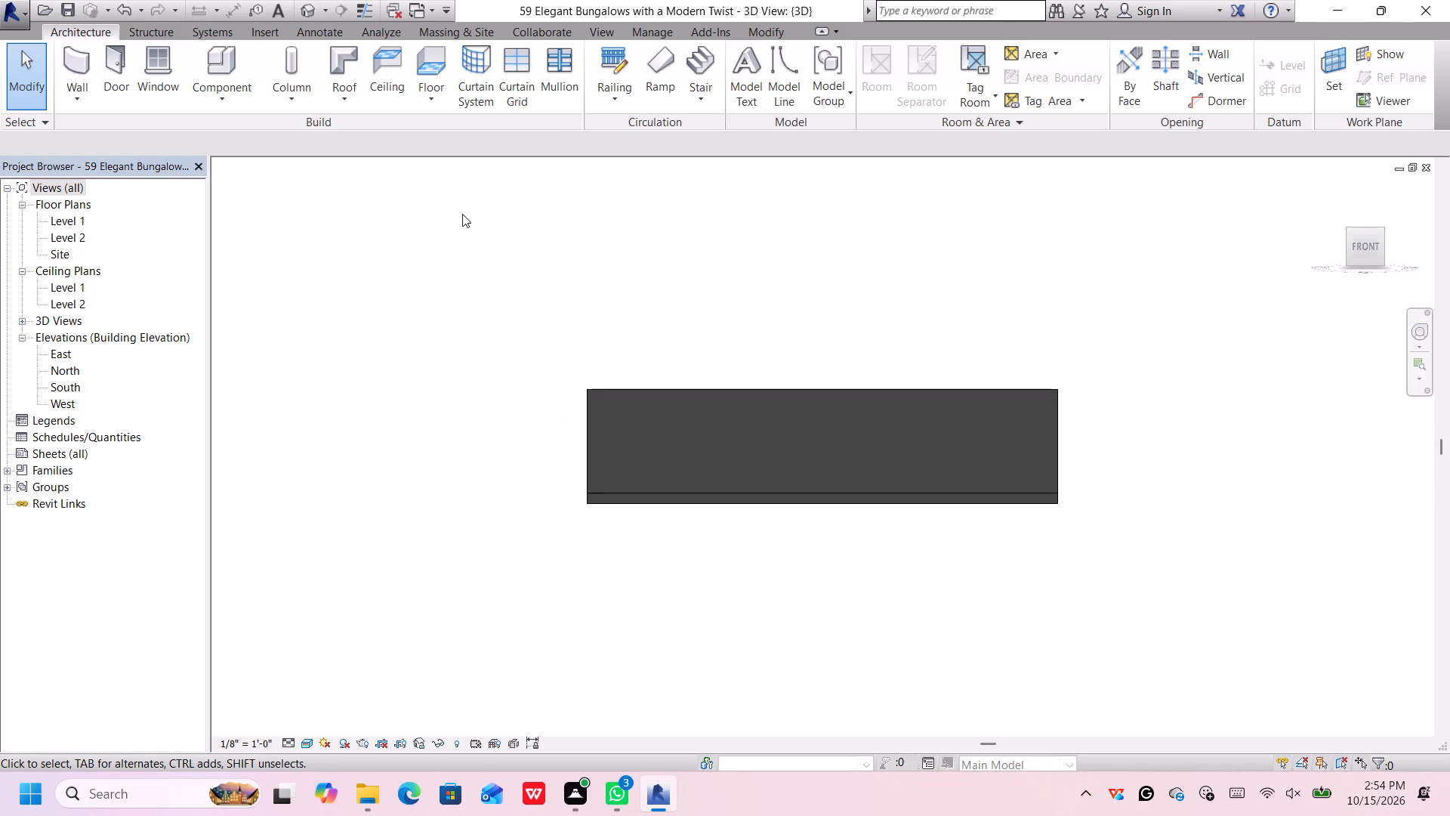
{"action": "double_click", "coordinate": [115, 72]}
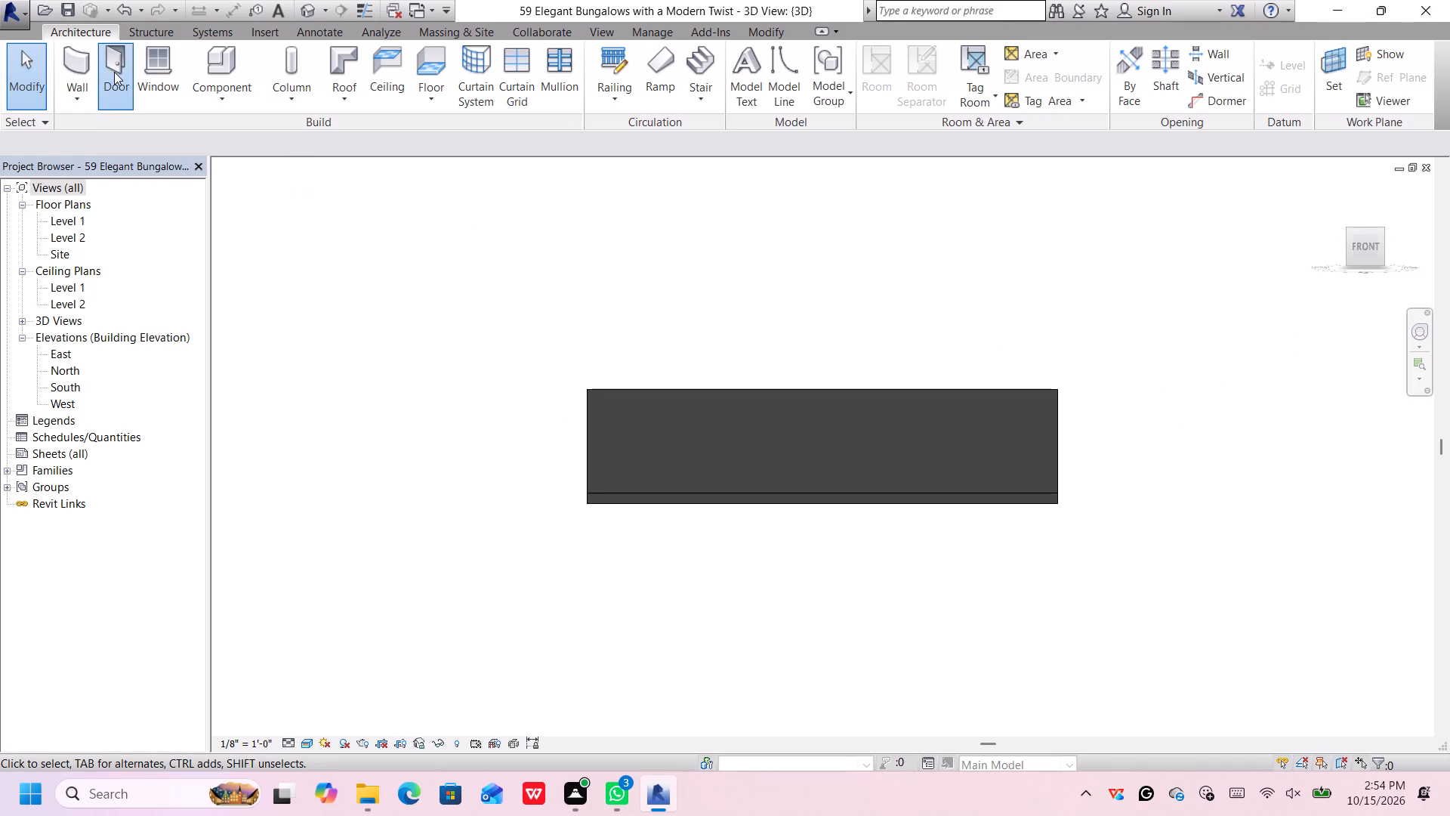
{"action": "left_click", "coordinate": [764, 59]}
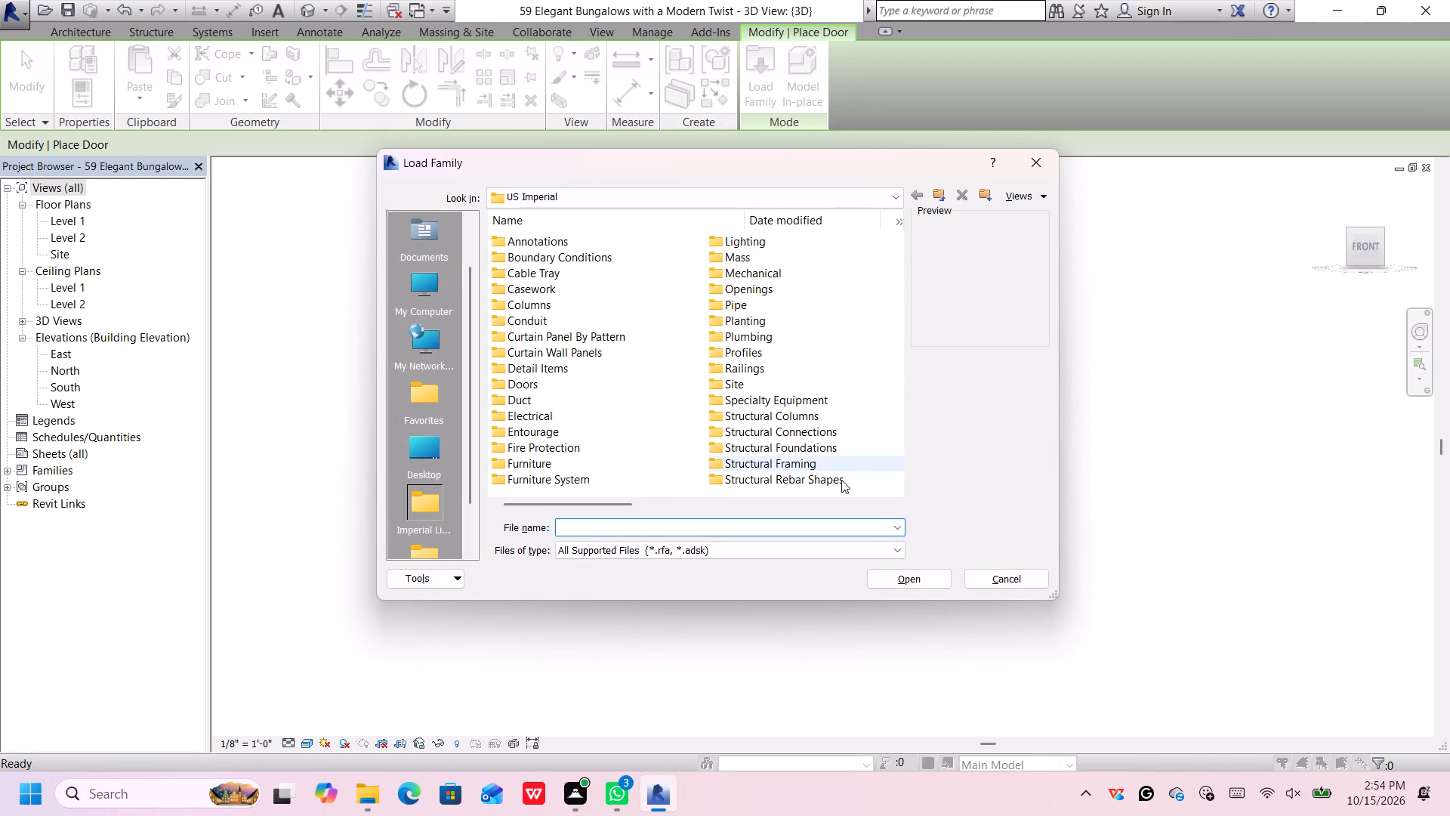
{"action": "double_click", "coordinate": [613, 381]}
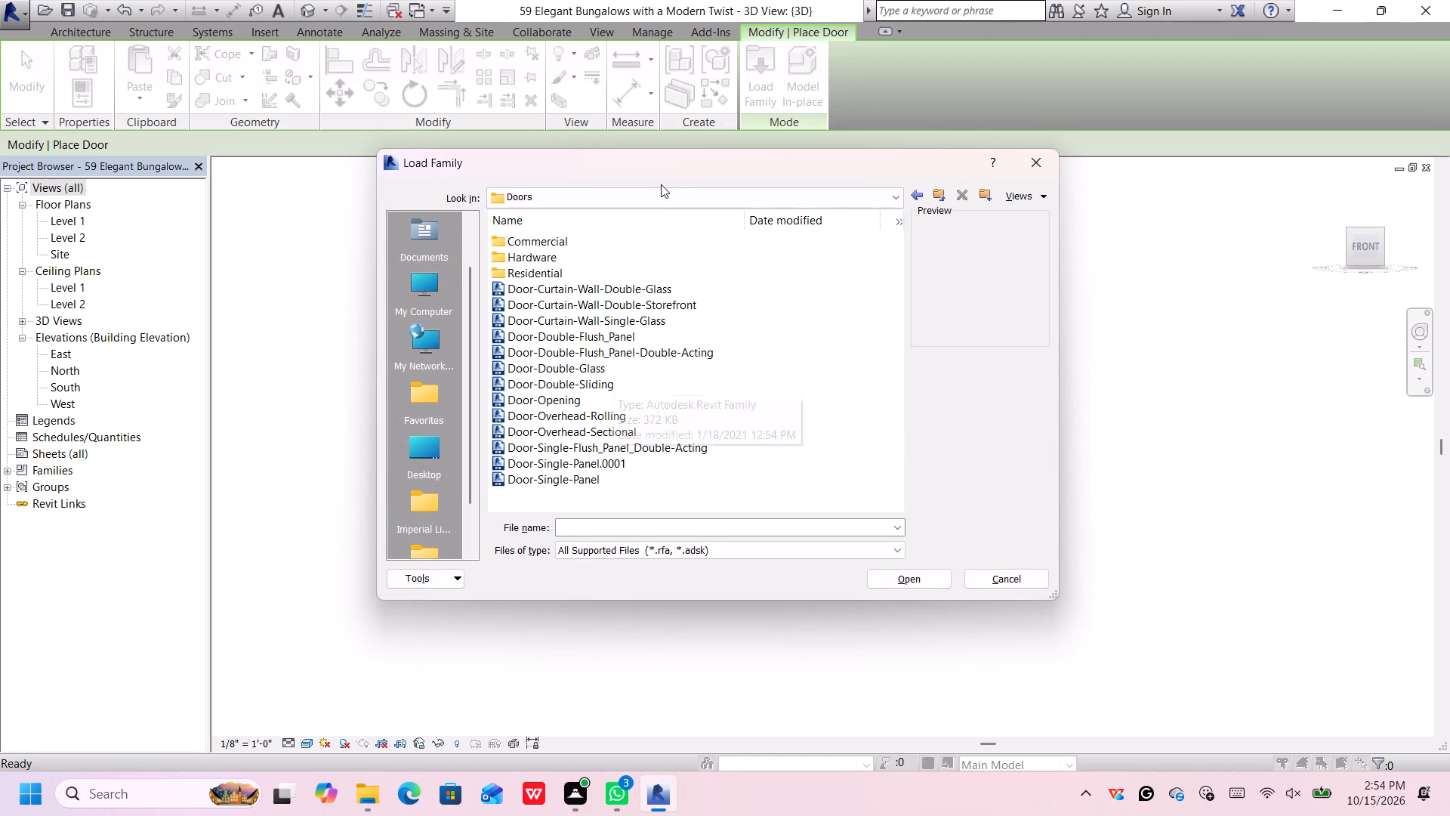
{"action": "double_click", "coordinate": [658, 245]}
{"action": "left_click", "coordinate": [658, 246]}
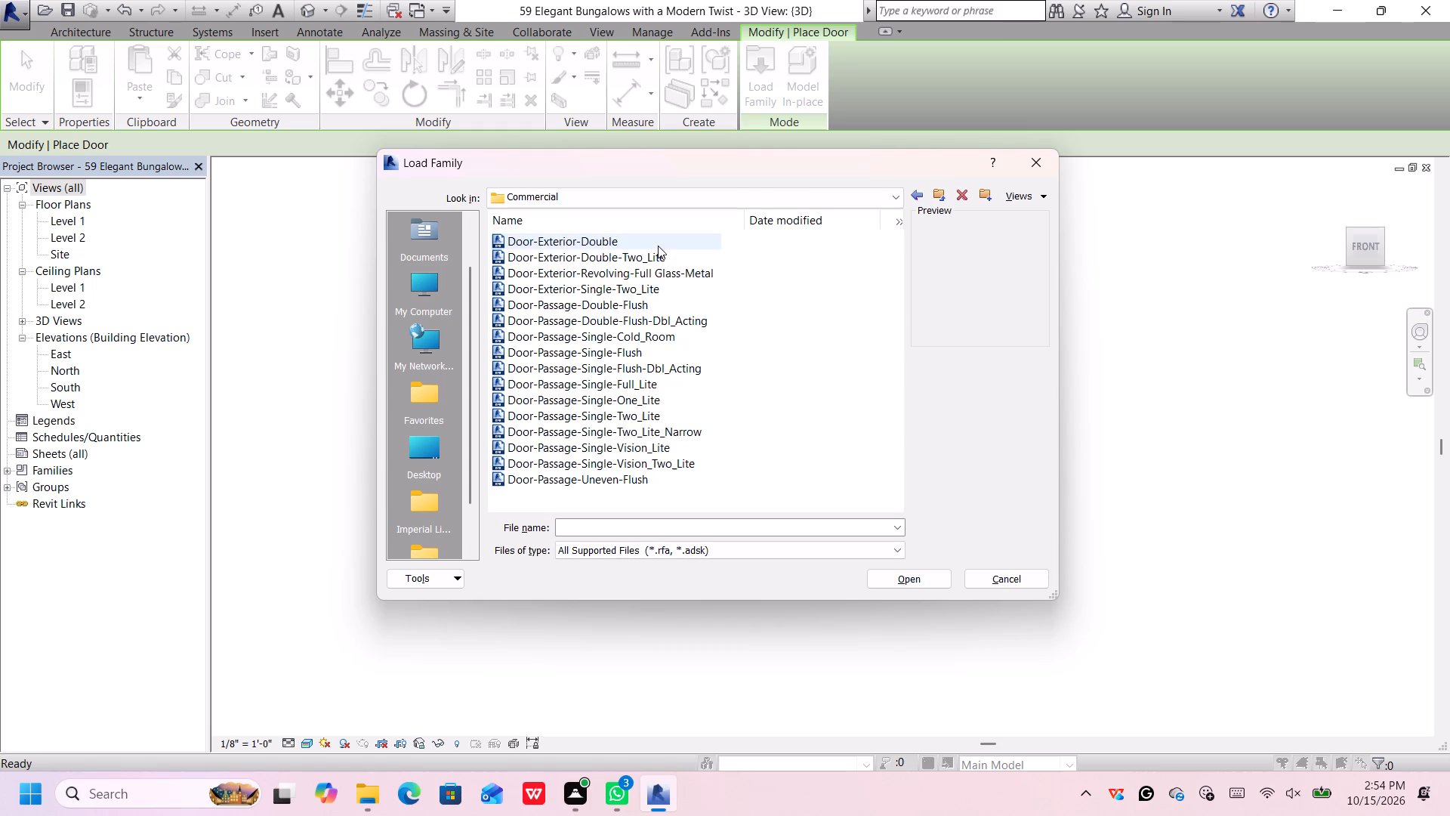
{"action": "left_click", "coordinate": [659, 264]}
{"action": "left_click", "coordinate": [659, 280]}
{"action": "left_click", "coordinate": [659, 286]}
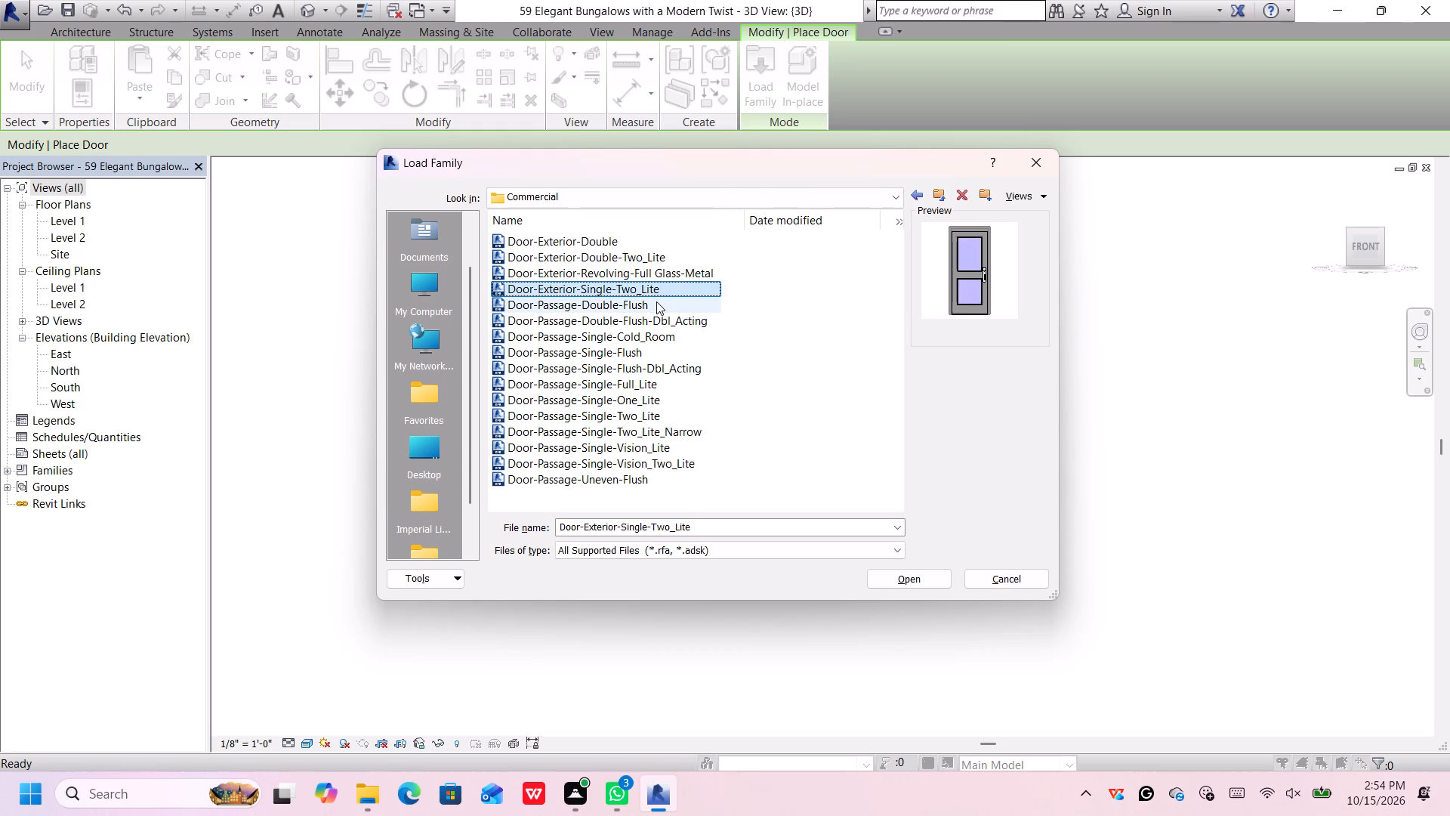
{"action": "left_click", "coordinate": [656, 301]}
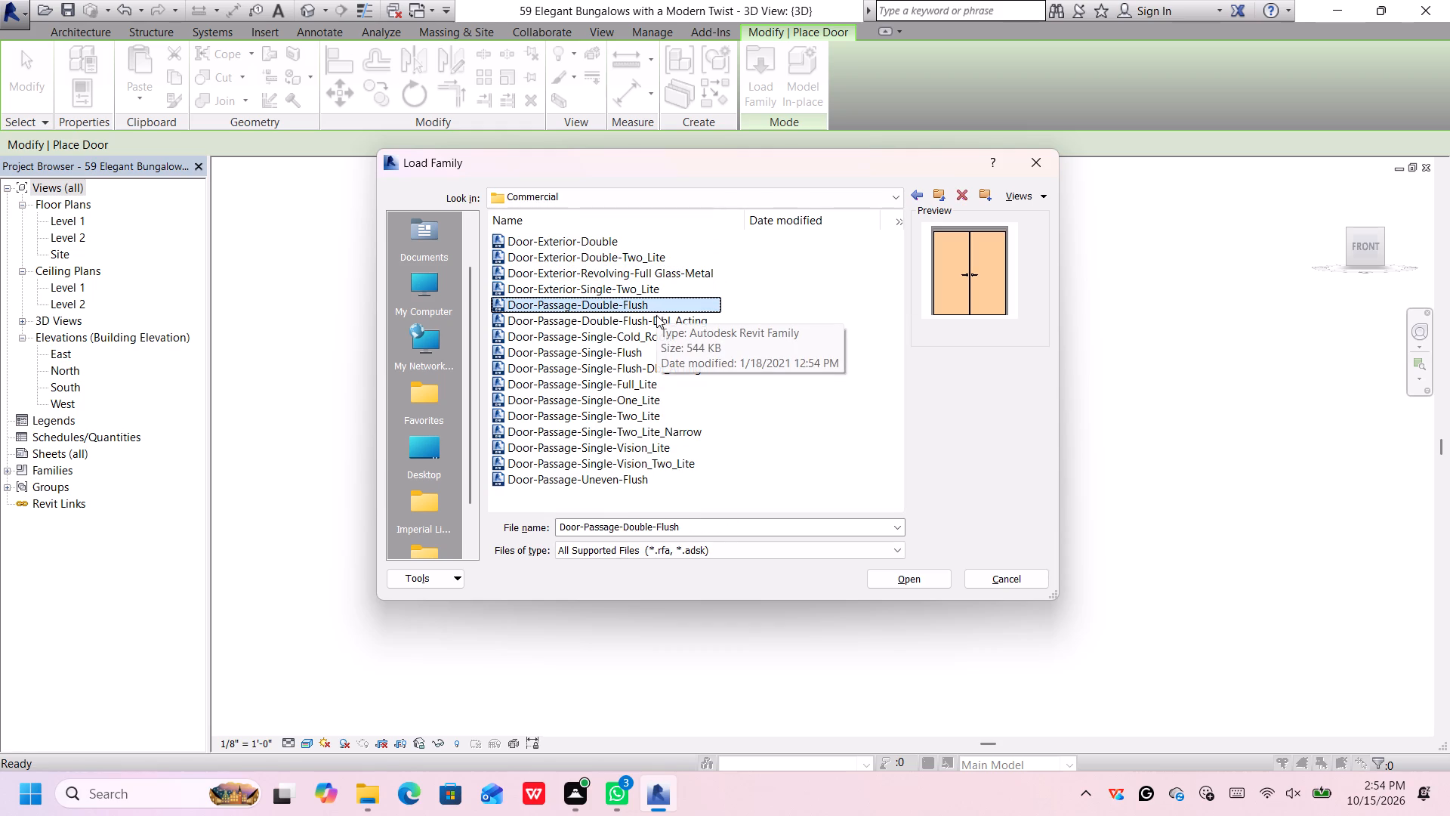
{"action": "left_click", "coordinate": [656, 321]}
{"action": "left_click", "coordinate": [646, 340]}
{"action": "left_click", "coordinate": [646, 363]}
{"action": "left_click", "coordinate": [646, 381]}
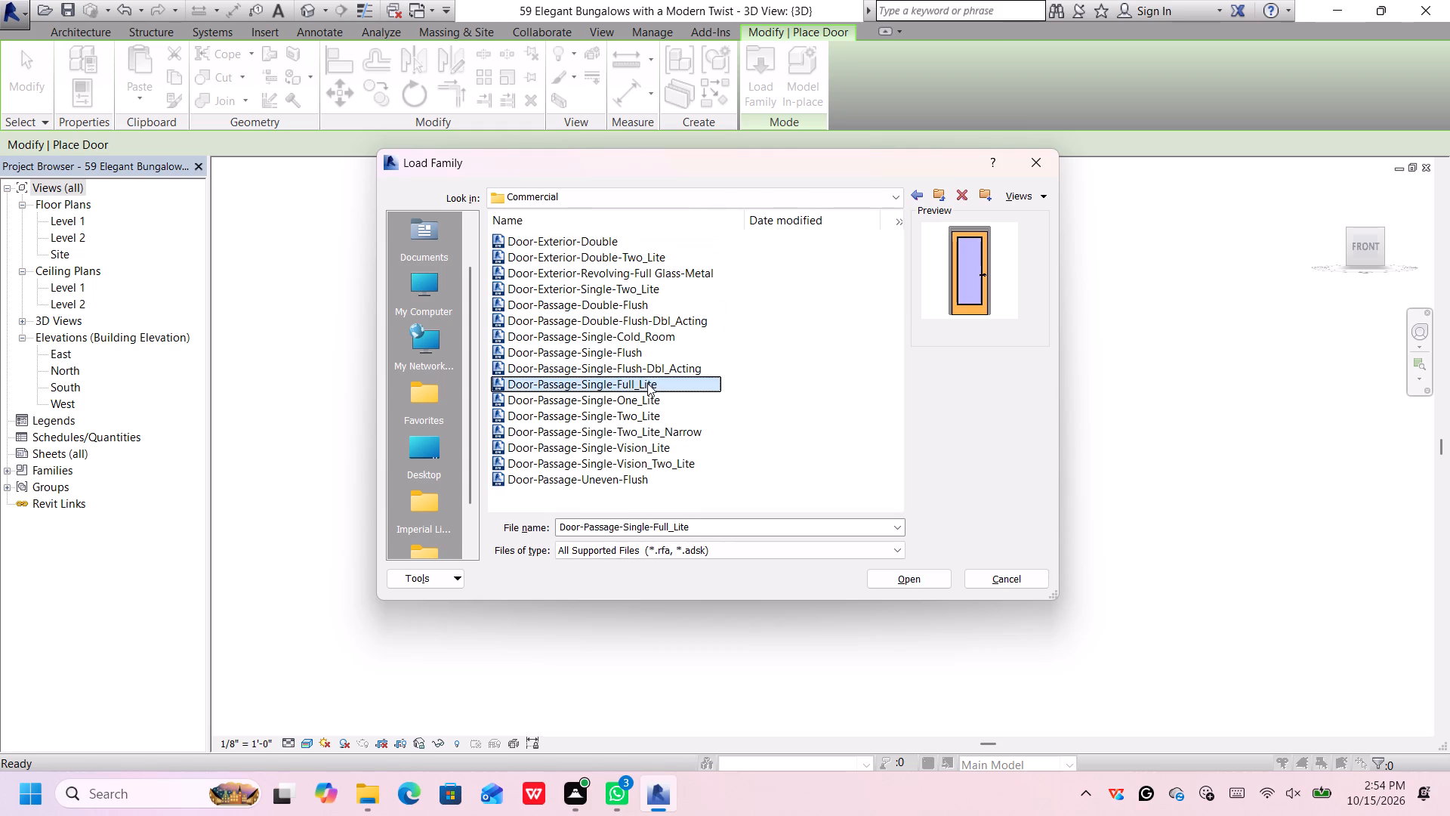
{"action": "left_click", "coordinate": [648, 400]}
{"action": "left_click", "coordinate": [650, 418]}
{"action": "left_click", "coordinate": [651, 435]}
{"action": "left_click", "coordinate": [650, 450]}
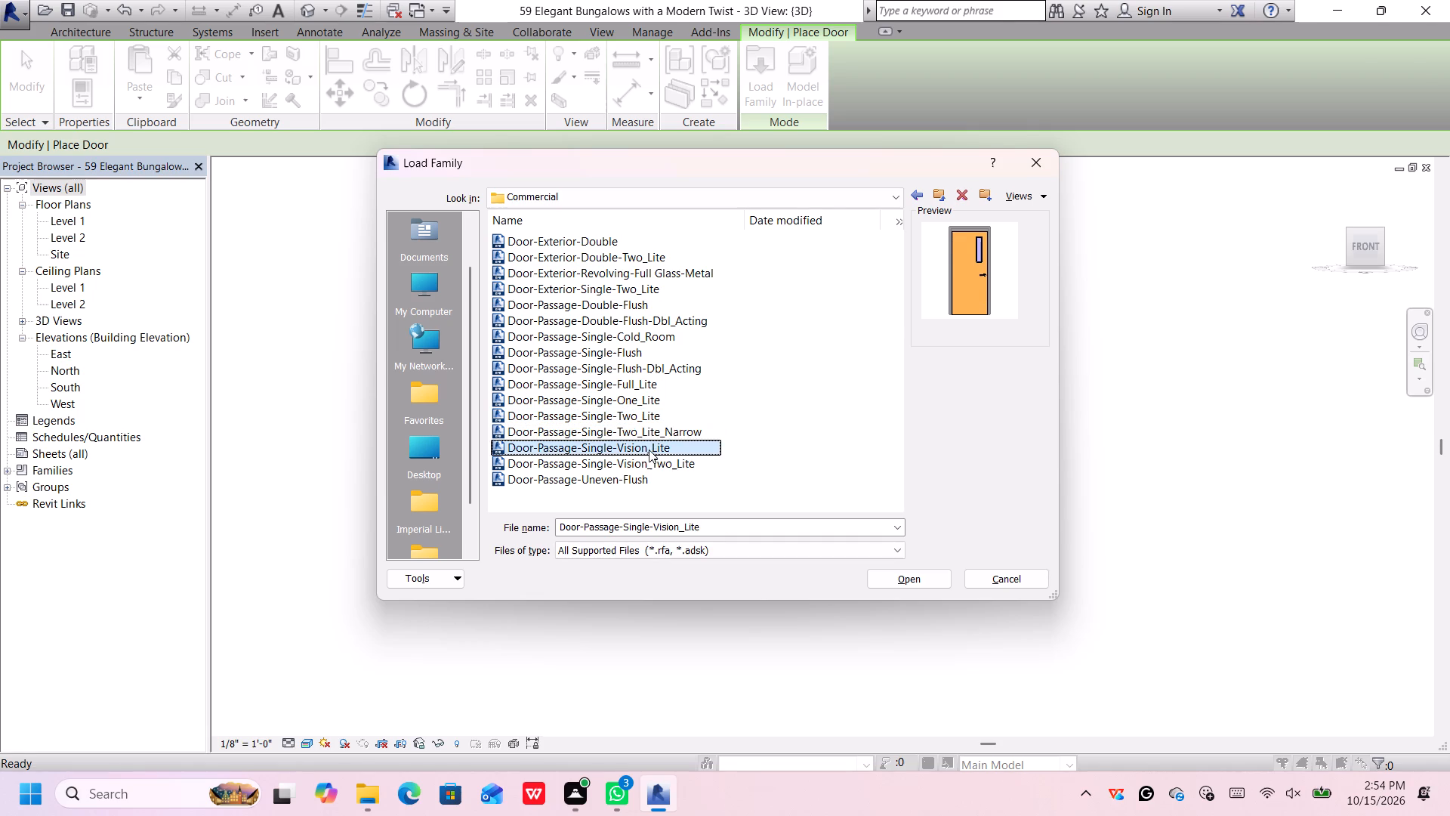
{"action": "left_click", "coordinate": [643, 467]}
{"action": "left_click", "coordinate": [643, 479]}
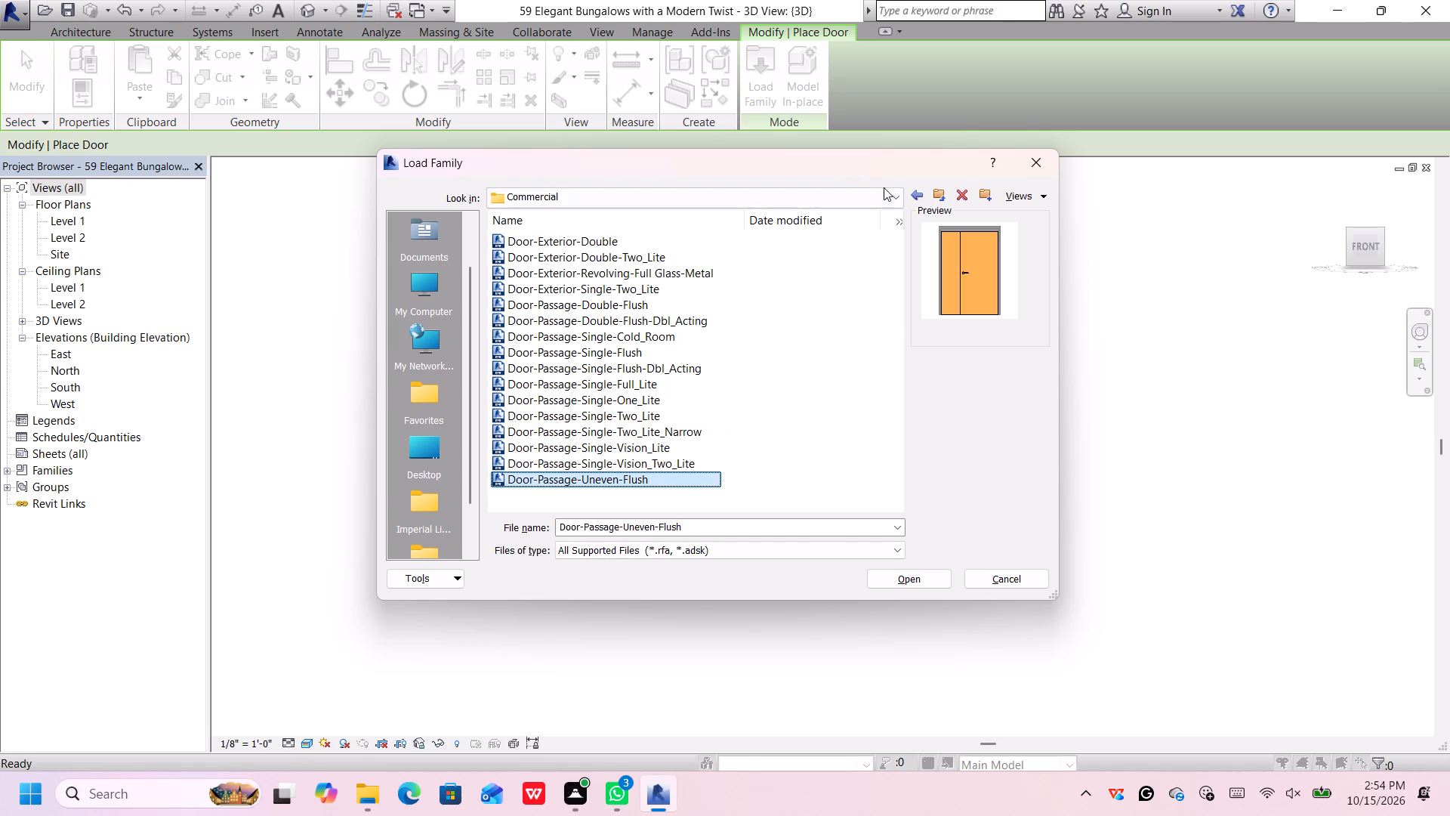
Preview the general door families in the main Doors folder, from the curtain-wall doors through Door-Single-Panel.
{"action": "left_click", "coordinate": [913, 196]}
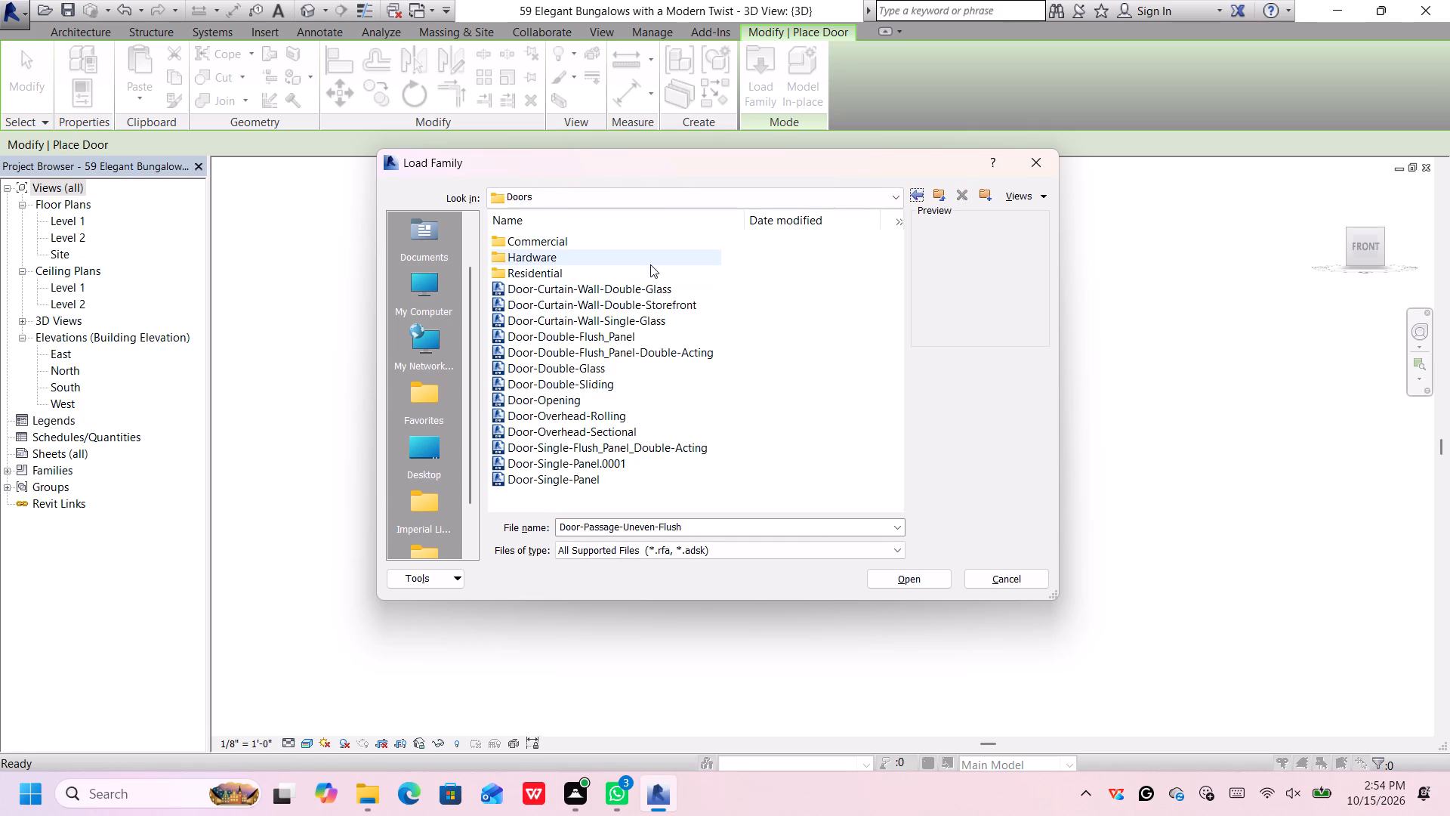
{"action": "left_click", "coordinate": [615, 295]}
{"action": "left_click", "coordinate": [616, 311]}
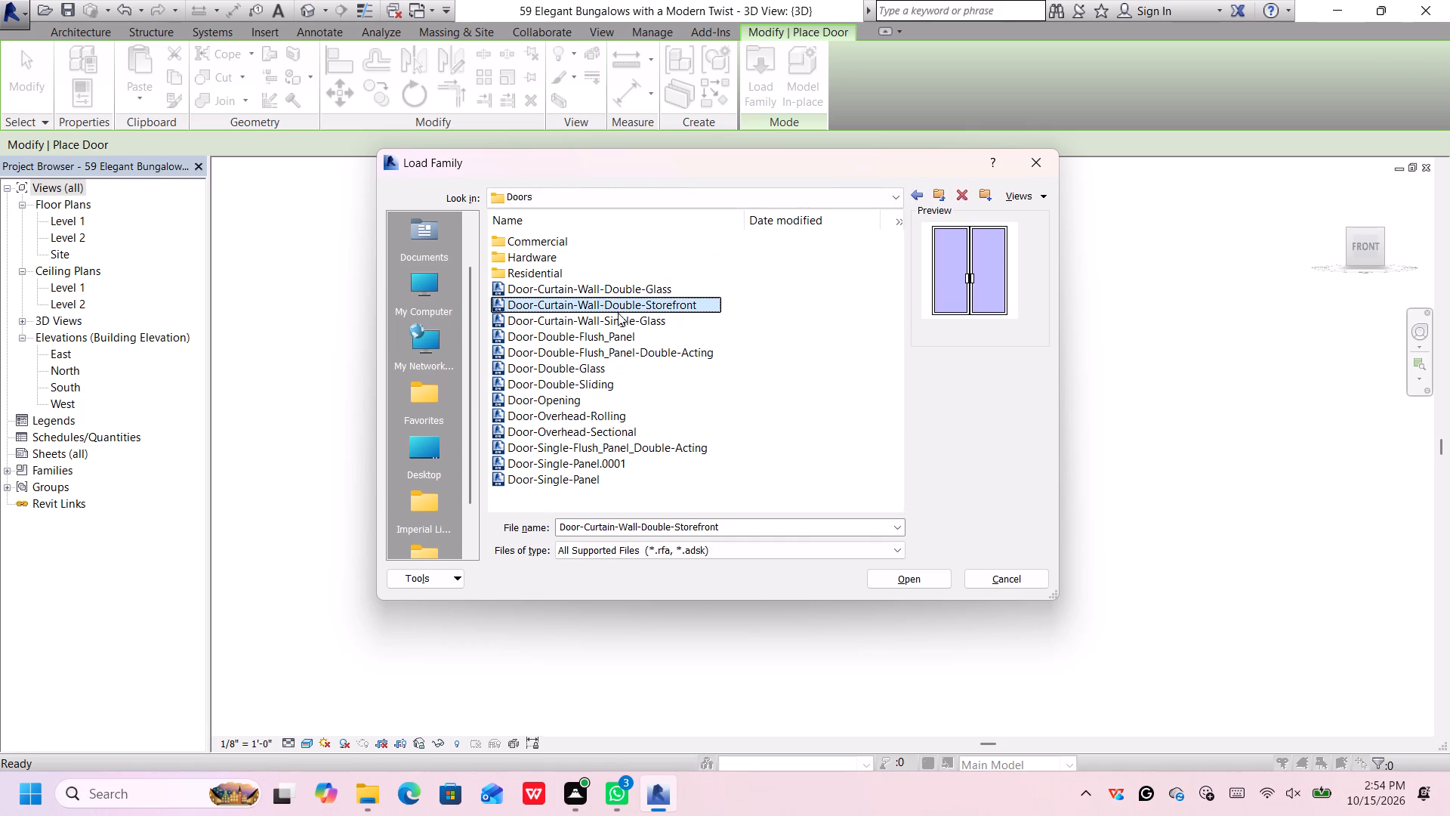
{"action": "left_click", "coordinate": [623, 332]}
{"action": "left_click", "coordinate": [625, 359]}
{"action": "left_click", "coordinate": [625, 378]}
{"action": "left_click", "coordinate": [625, 393]}
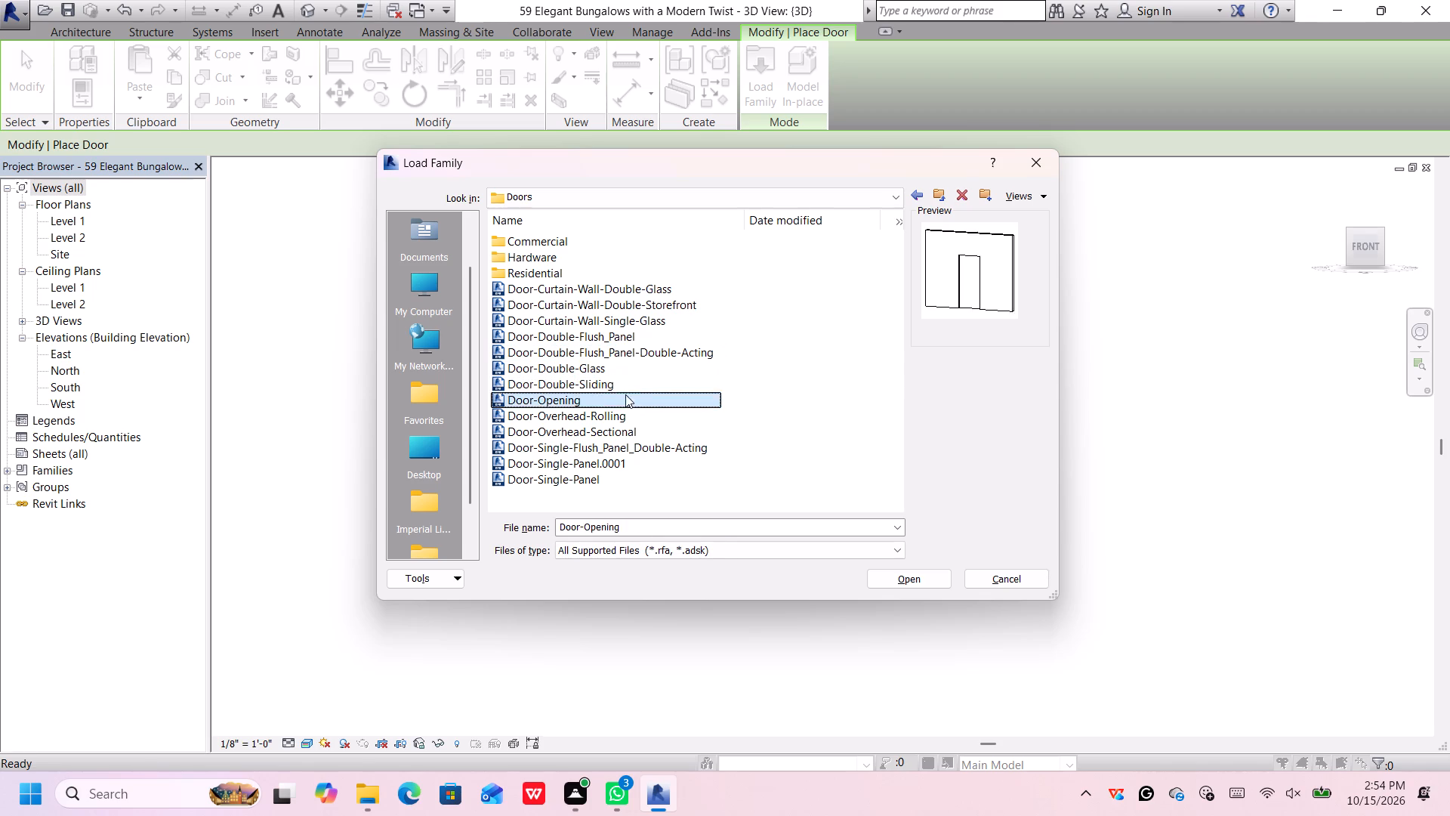
{"action": "left_click", "coordinate": [625, 410]}
{"action": "left_click", "coordinate": [622, 427]}
{"action": "left_click", "coordinate": [622, 448]}
{"action": "left_click", "coordinate": [621, 461]}
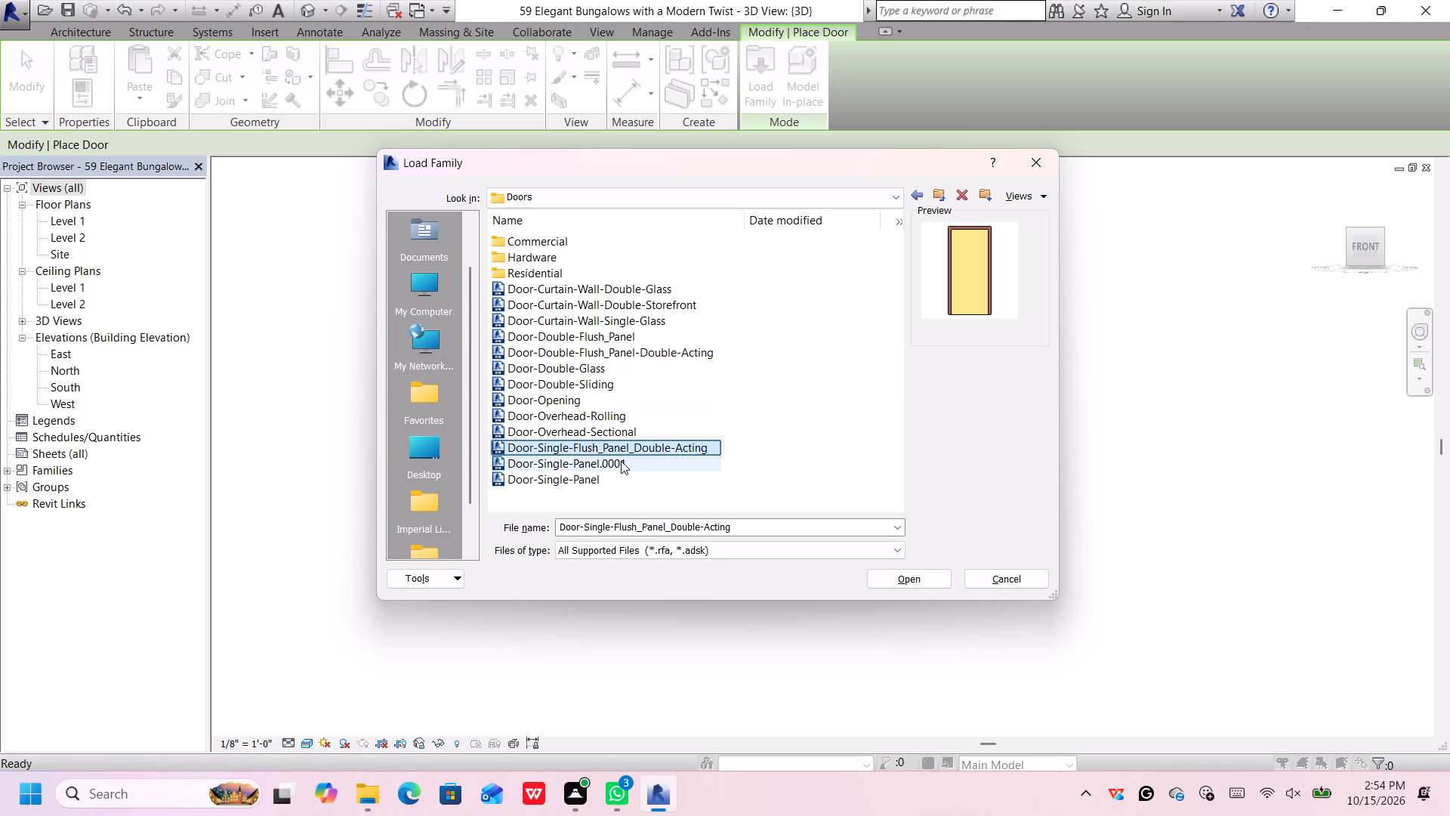
{"action": "left_click", "coordinate": [626, 476]}
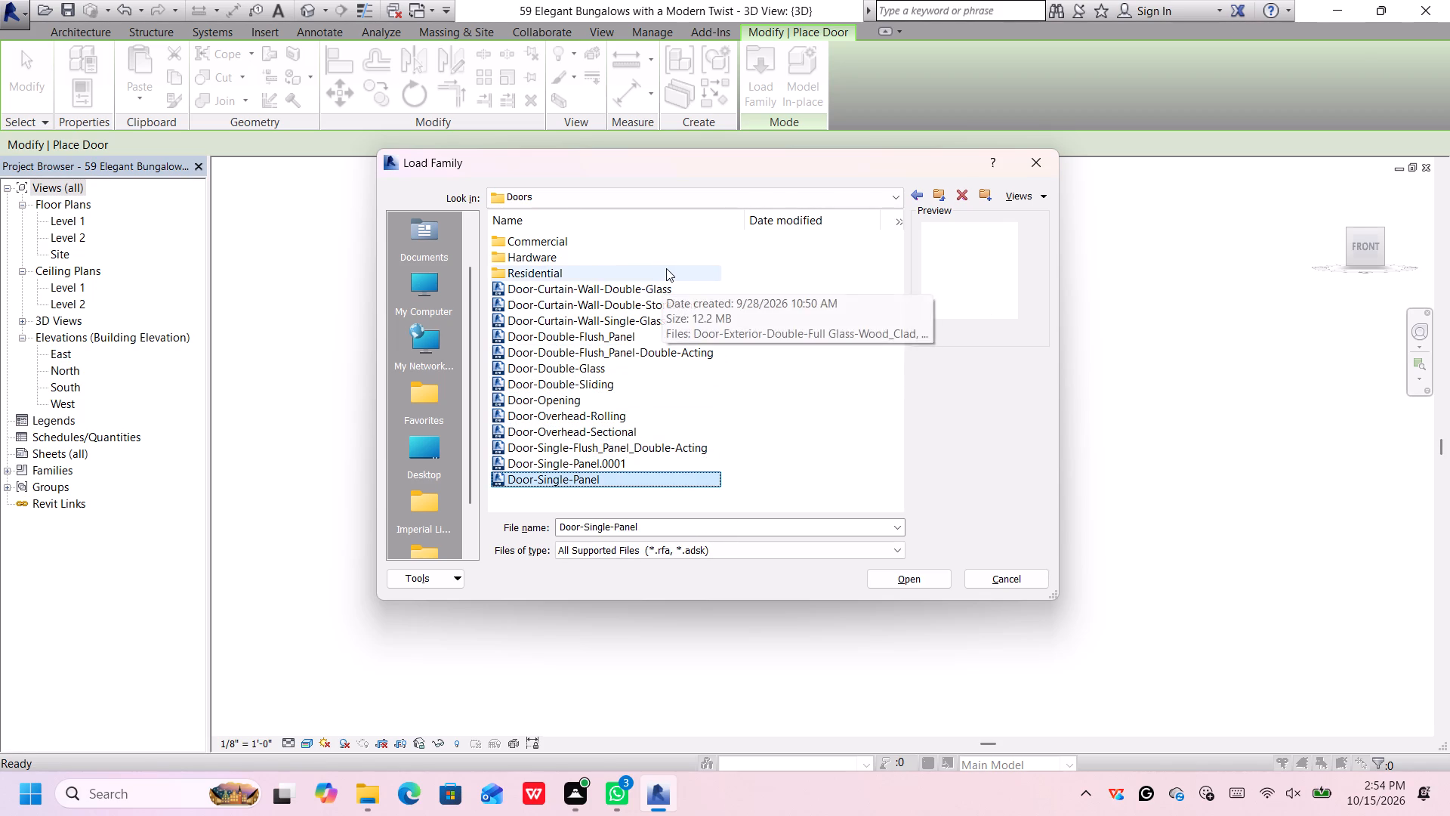
Preview the exterior, garage and interior door families in the Residential folder.
{"action": "left_click", "coordinate": [666, 268]}
{"action": "double_click", "coordinate": [666, 270]}
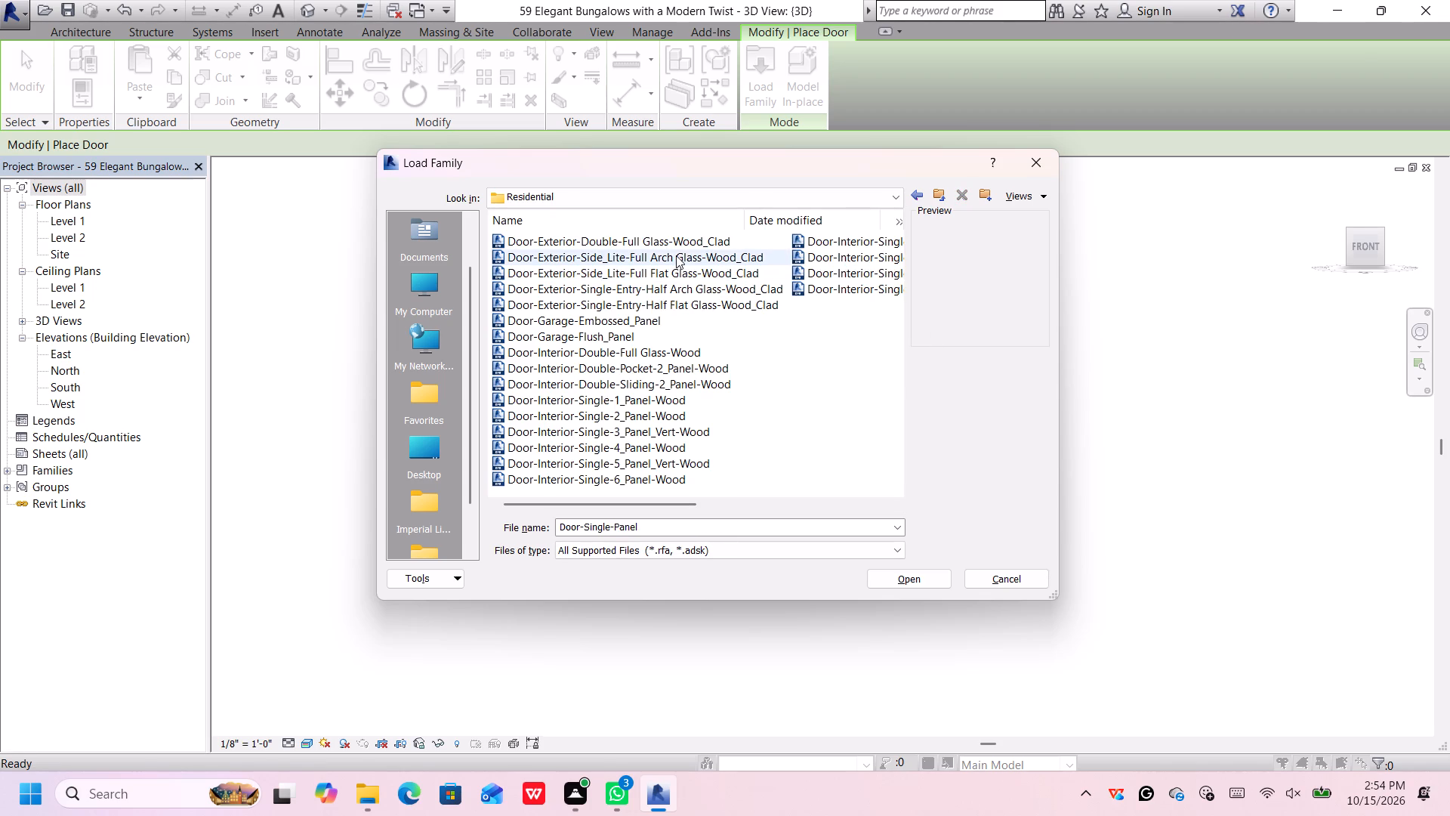
{"action": "left_click", "coordinate": [684, 243]}
{"action": "left_click", "coordinate": [684, 261]}
{"action": "left_click", "coordinate": [688, 270]}
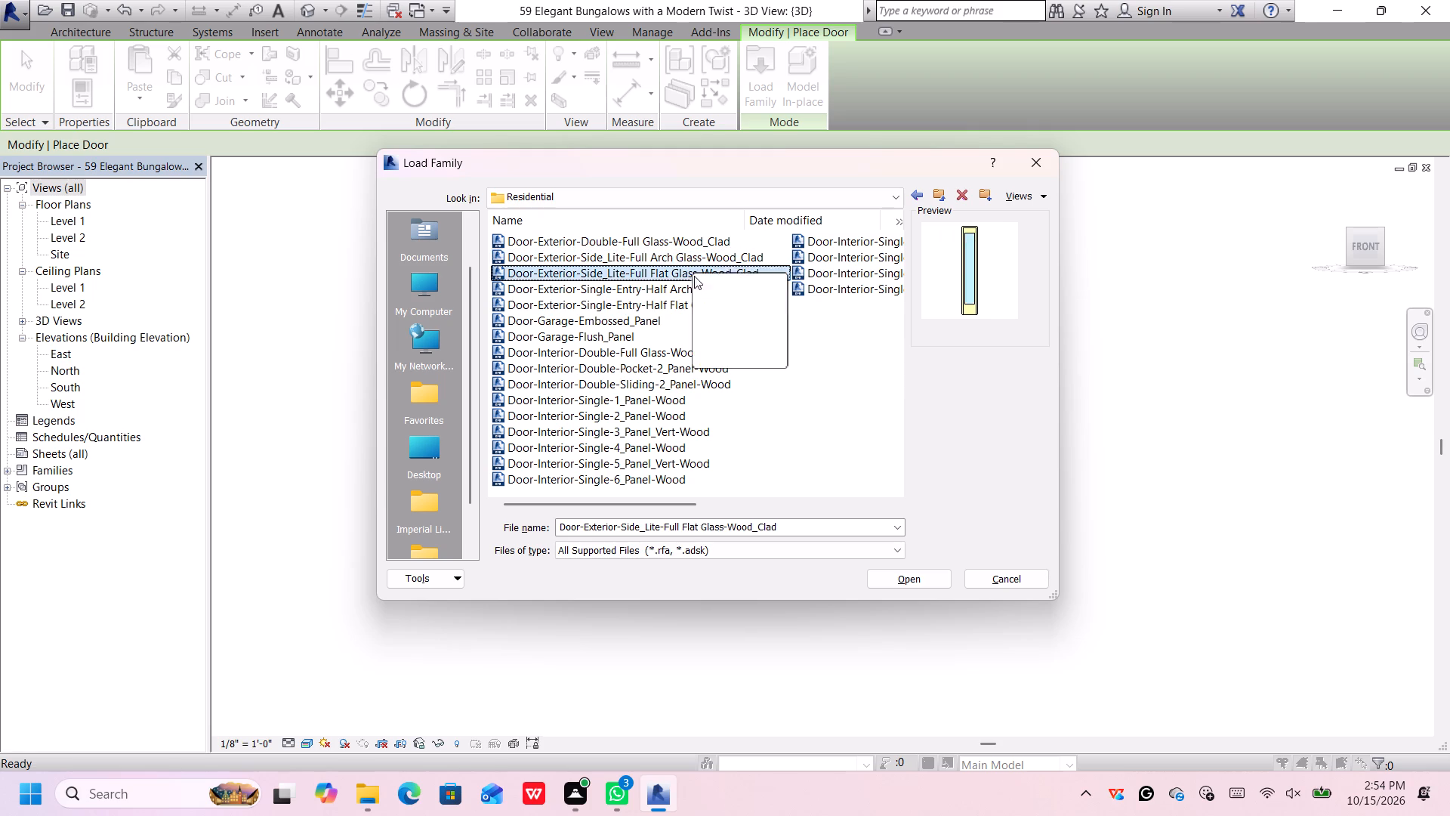
{"action": "left_click", "coordinate": [694, 298]}
{"action": "left_click", "coordinate": [693, 318]}
{"action": "left_click", "coordinate": [696, 334]}
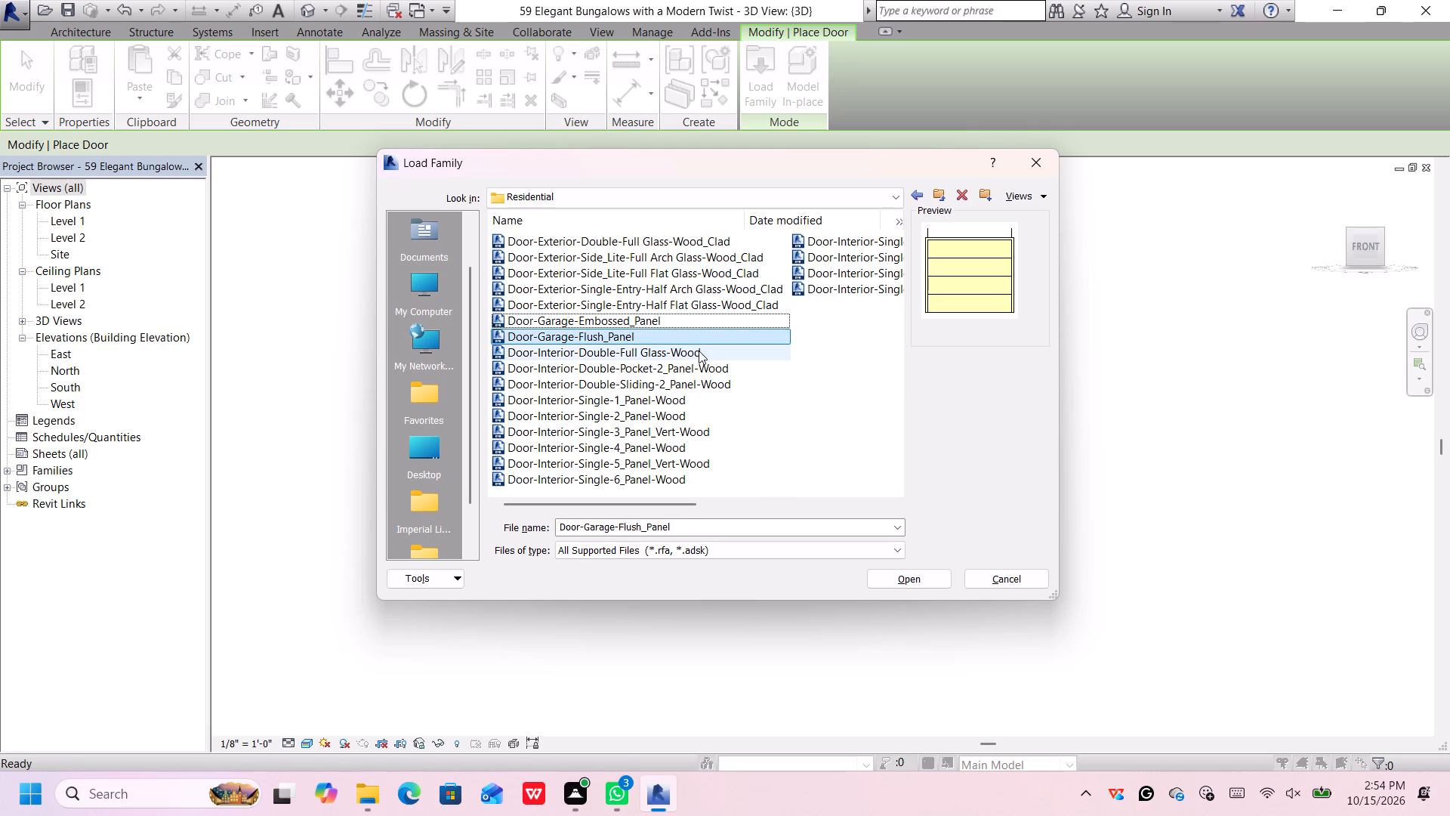
{"action": "left_click", "coordinate": [699, 354]}
{"action": "left_click", "coordinate": [697, 372]}
{"action": "left_click", "coordinate": [698, 391]}
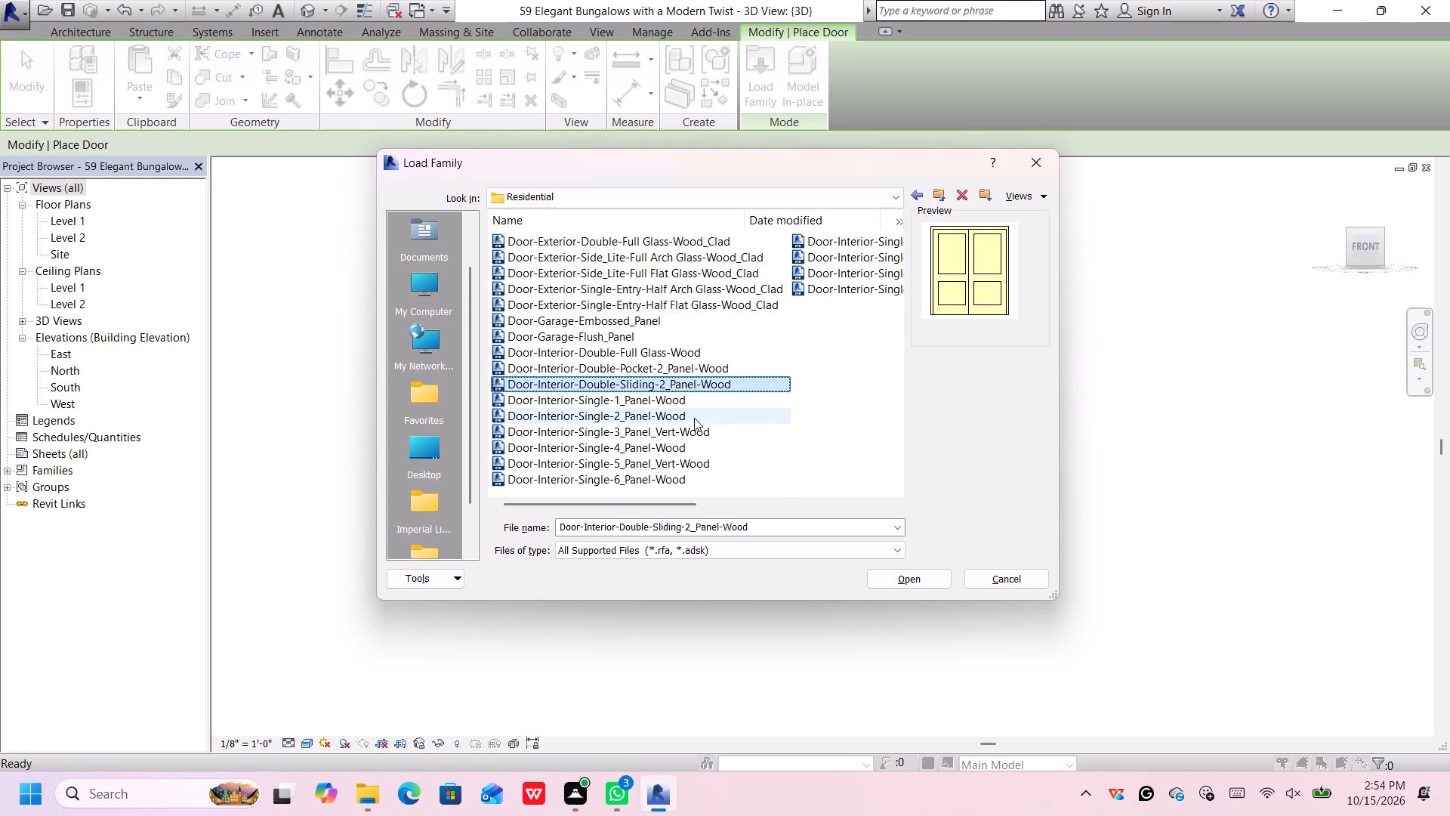
{"action": "left_click", "coordinate": [694, 418]}
{"action": "left_click", "coordinate": [690, 434]}
{"action": "left_click", "coordinate": [689, 450]}
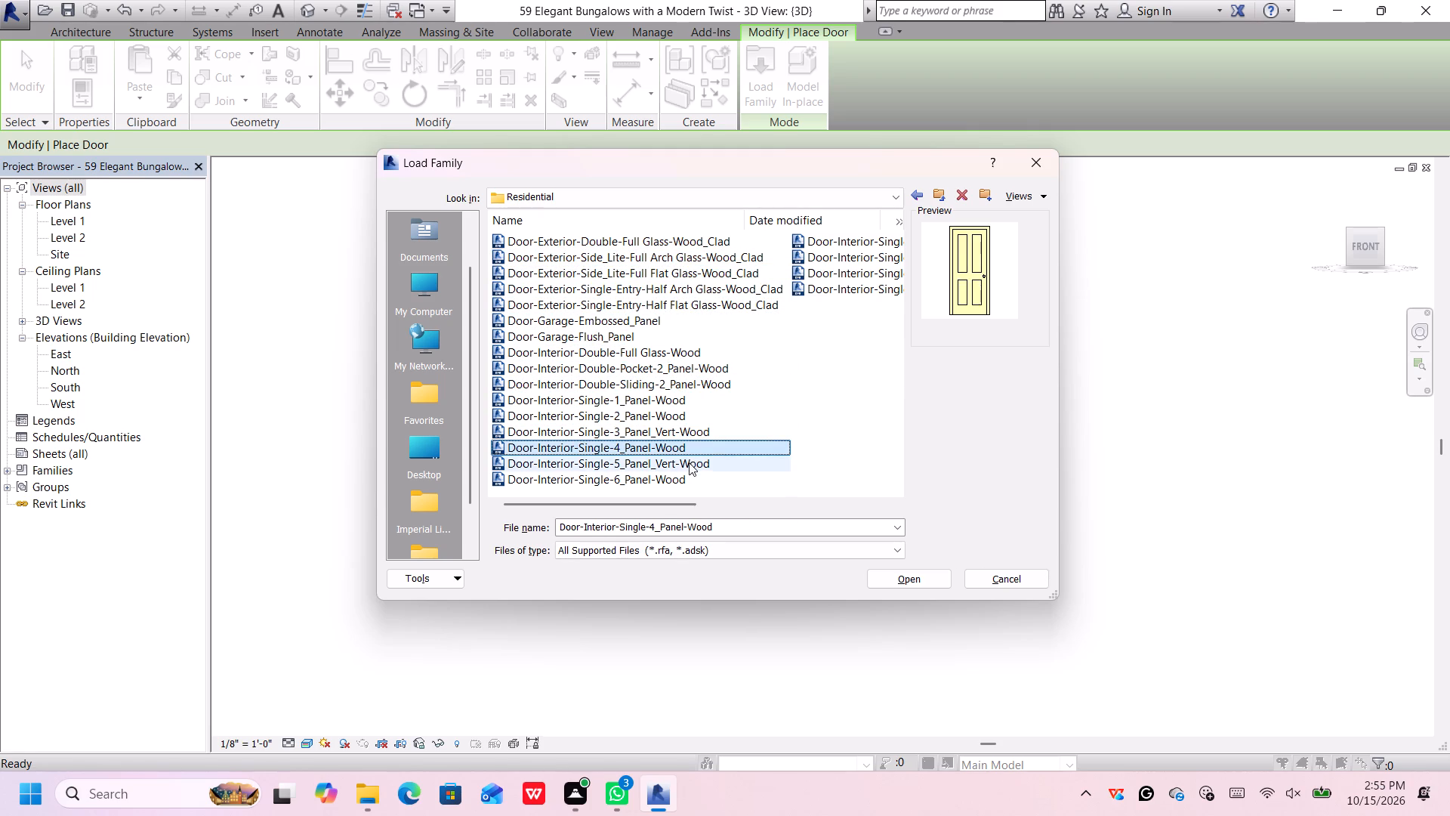
Load the Door-Interior-Single-5_Panel_Vert-Wood family with its 36" x 96" type.
{"action": "left_click", "coordinate": [689, 463]}
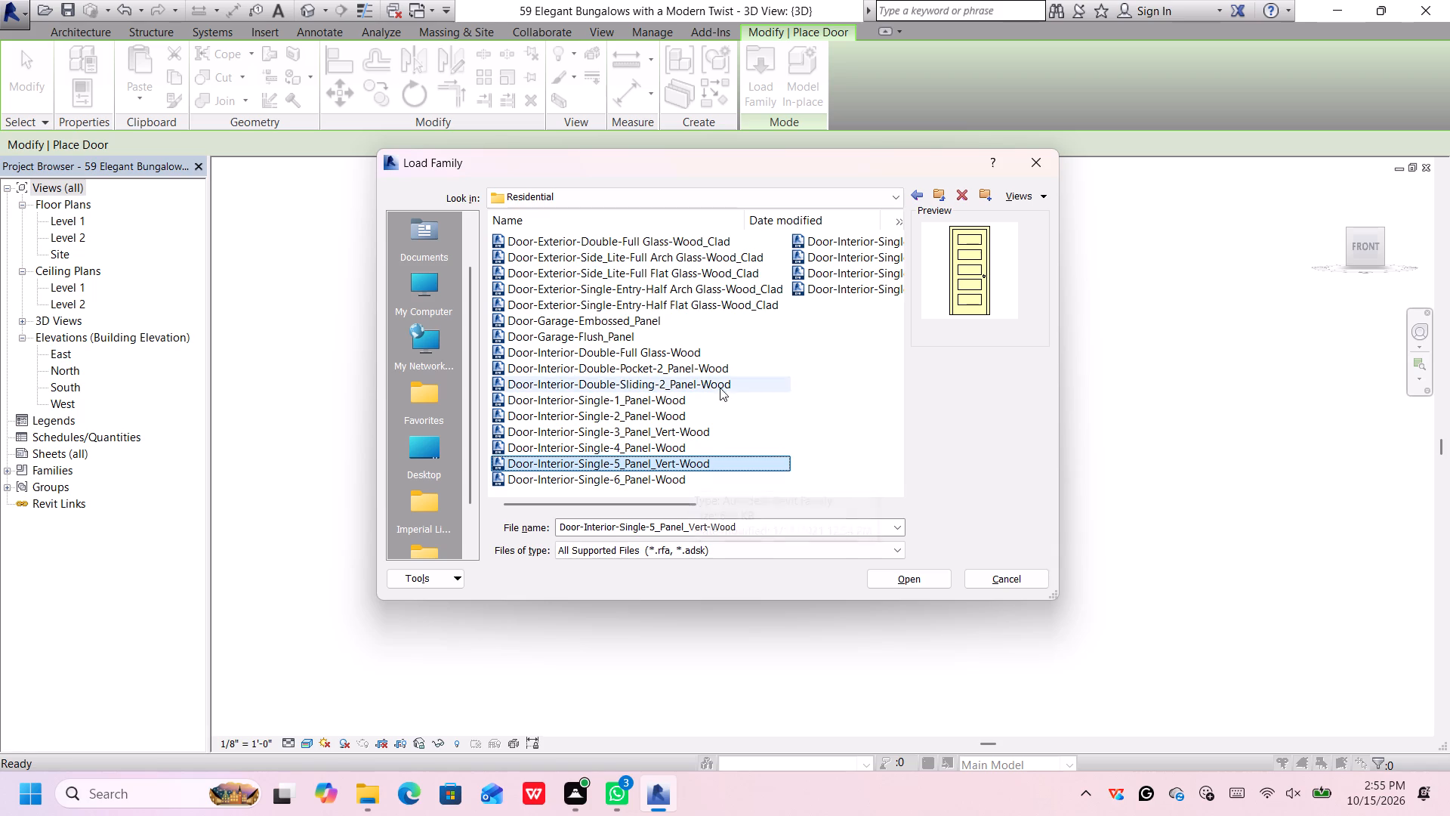
{"action": "left_click", "coordinate": [908, 577]}
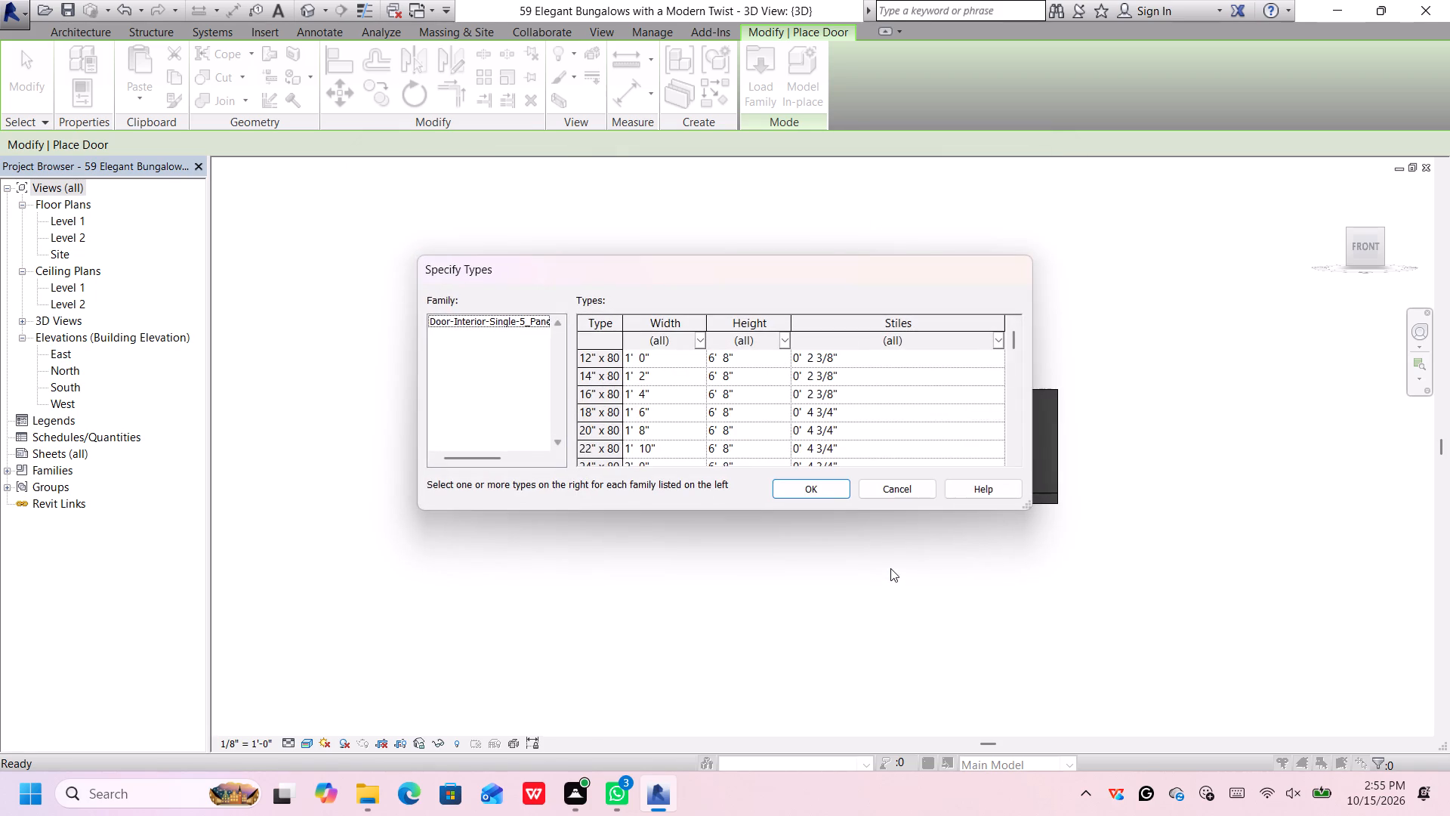
{"action": "scroll", "coordinate": [797, 391], "scroll_direction": "down", "scroll_amount": 9}
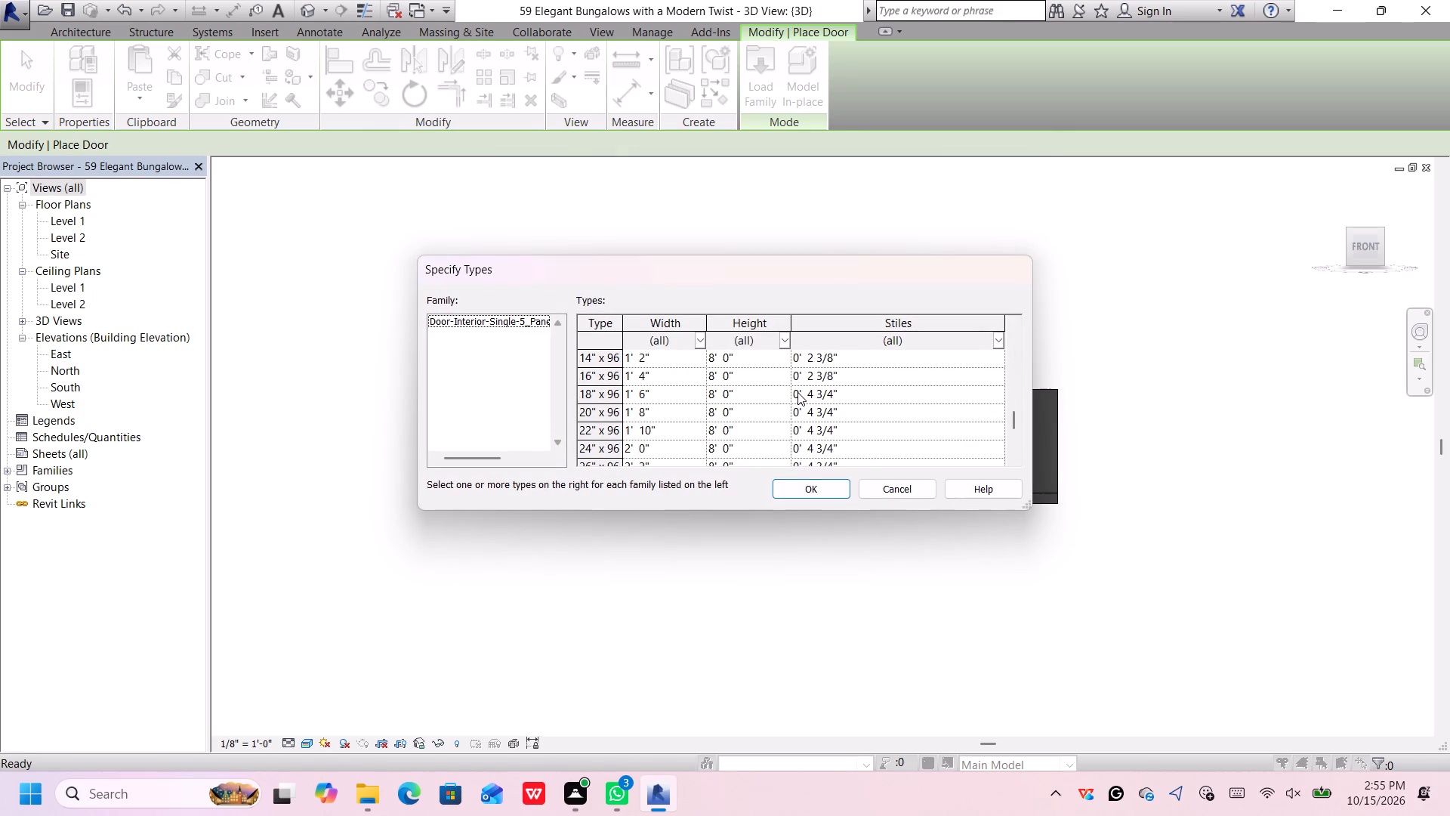
{"action": "scroll", "coordinate": [797, 392], "scroll_direction": "down", "scroll_amount": 5}
{"action": "left_click", "coordinate": [743, 435]}
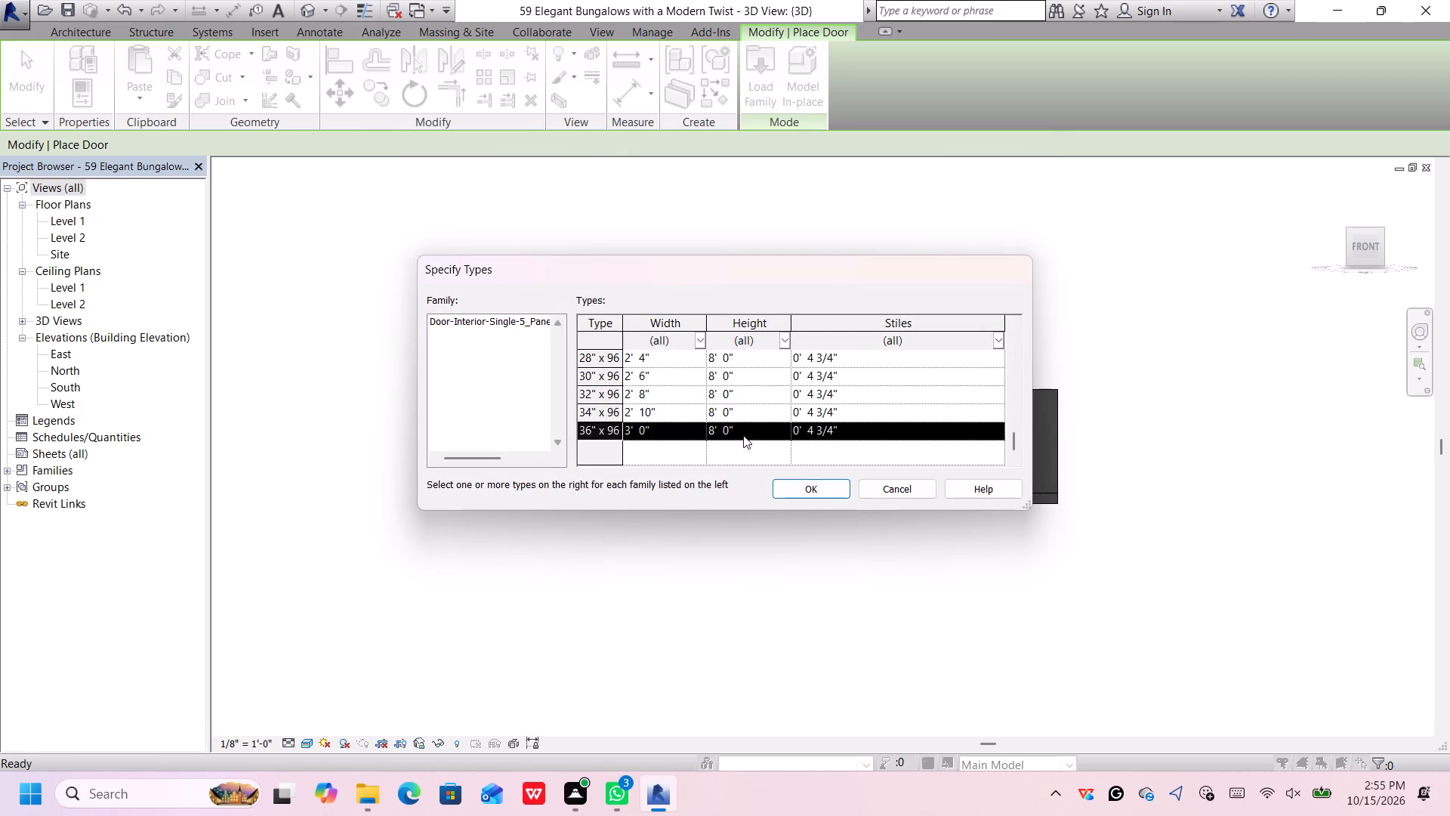
{"action": "scroll", "coordinate": [744, 428], "scroll_direction": "up", "scroll_amount": 7}
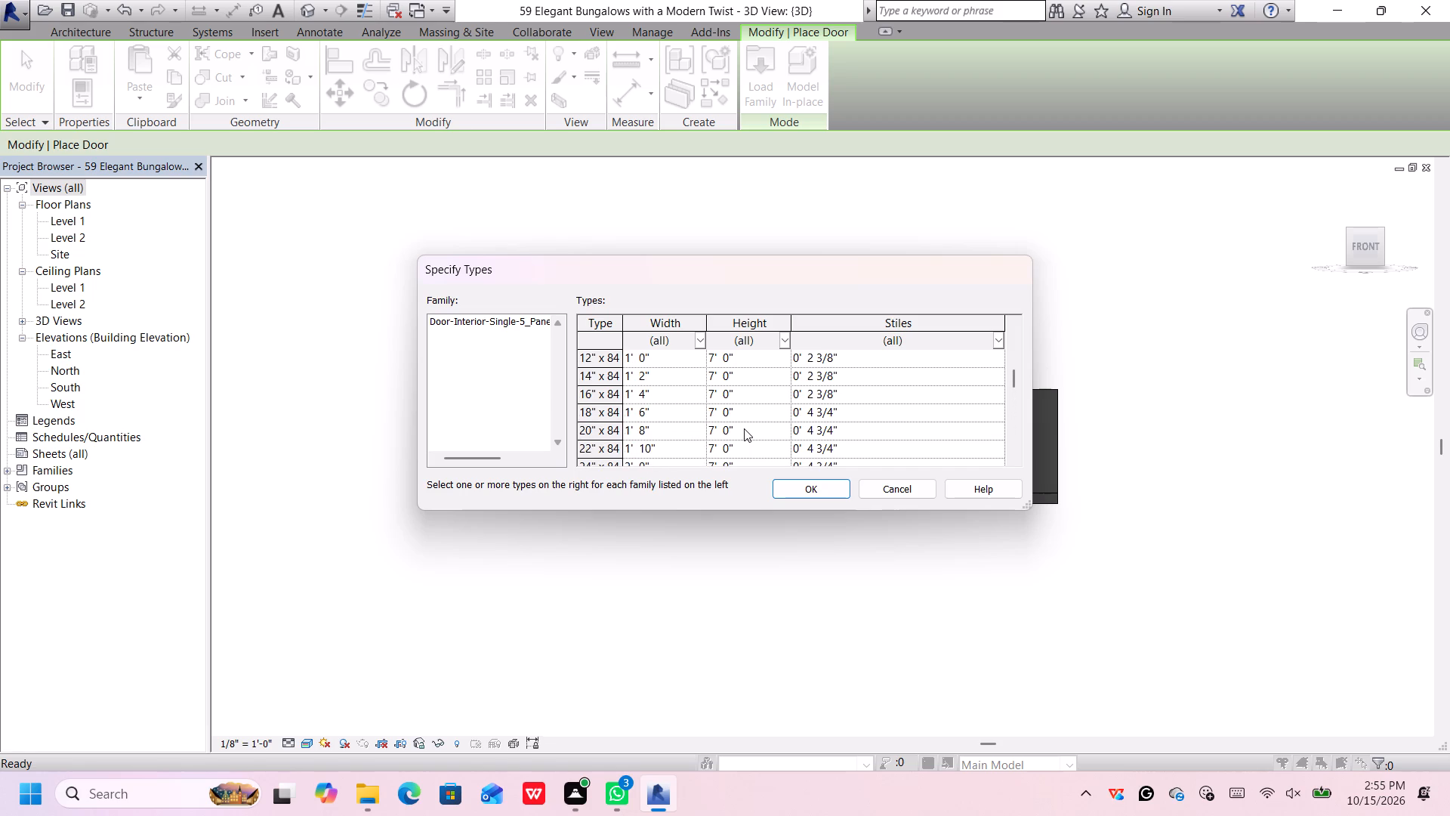
{"action": "scroll", "coordinate": [744, 428], "scroll_direction": "down", "scroll_amount": 10}
{"action": "left_click", "coordinate": [806, 489]}
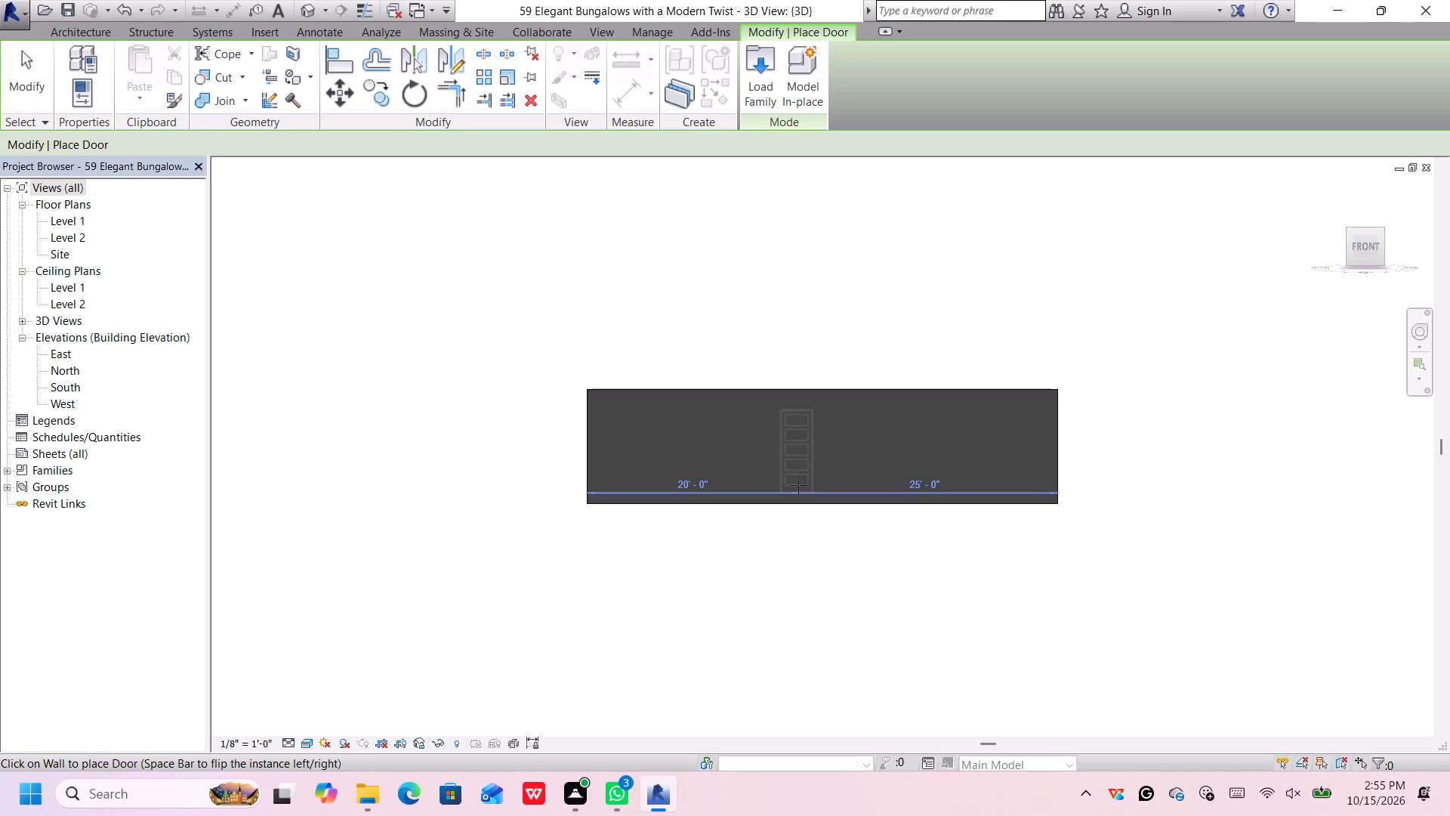
Place one 36" x 96" five-panel wood door in the front wall, centred 20' from the wall's left end and 25' from its right end.
{"action": "left_click", "coordinate": [798, 484]}
{"action": "scroll", "coordinate": [831, 433], "scroll_direction": "up", "scroll_amount": 5}
{"action": "key", "text": "space"}
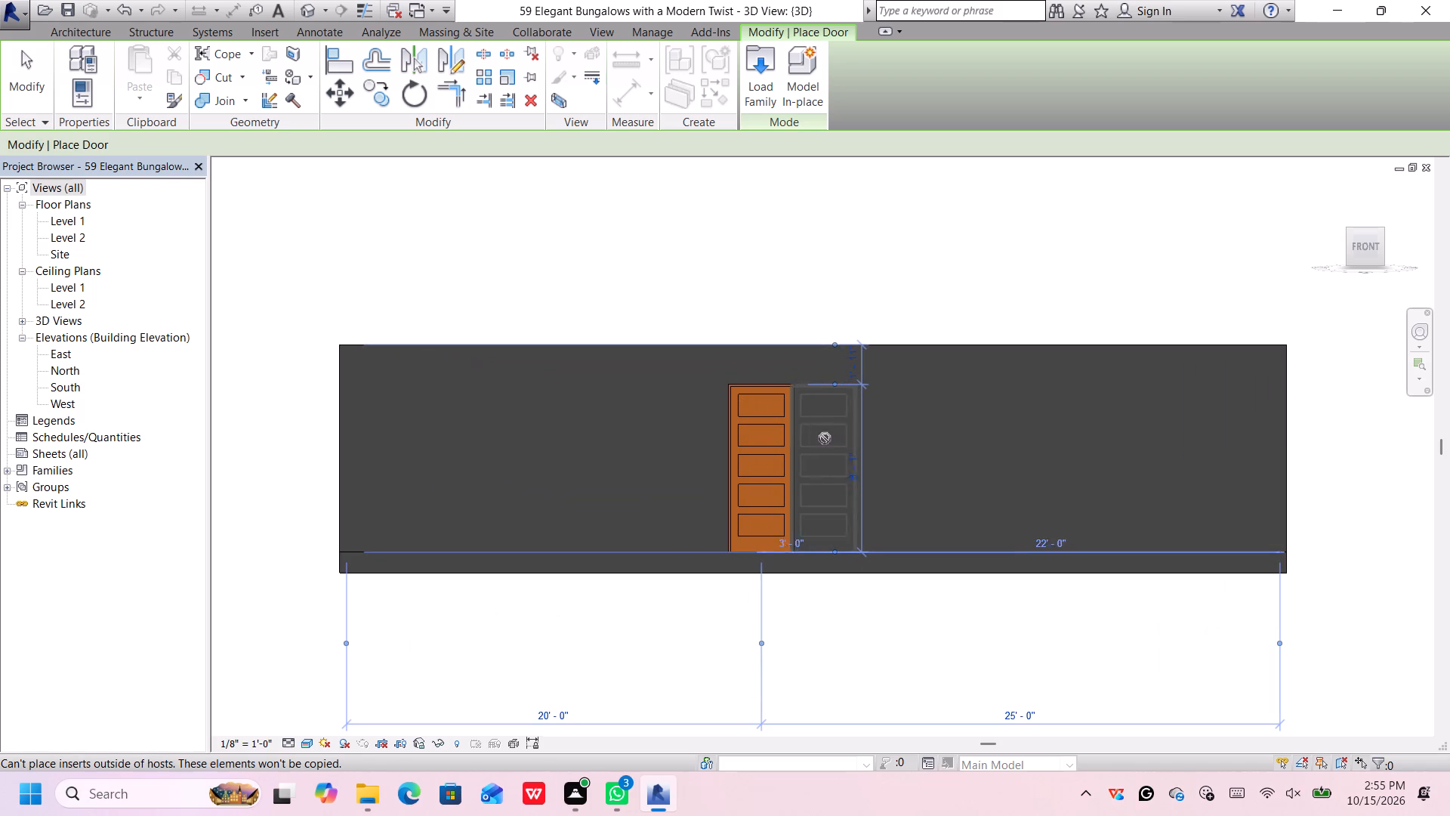
{"action": "key", "text": "Escape"}
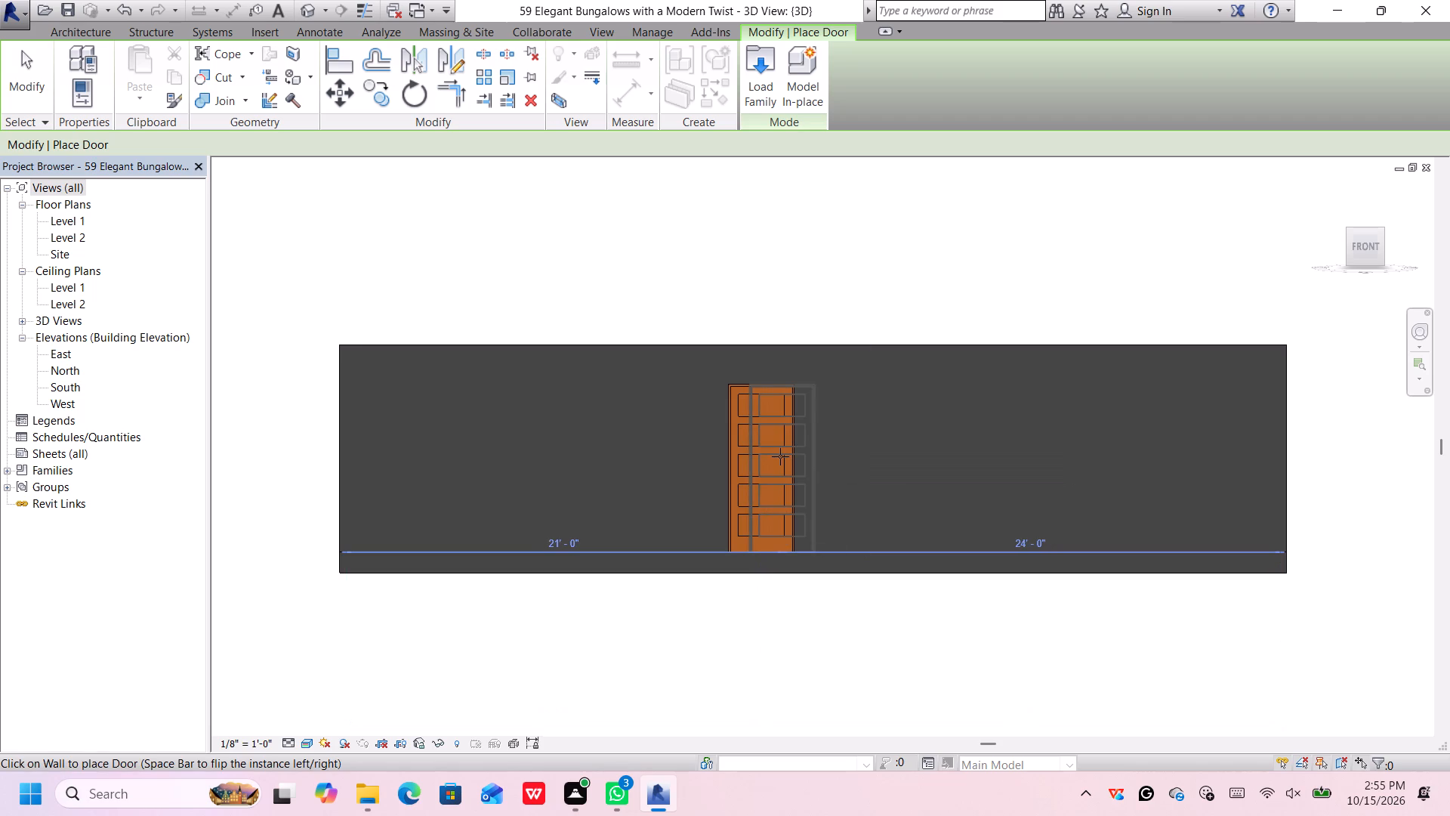
{"action": "scroll", "coordinate": [762, 532], "scroll_direction": "down", "scroll_amount": 1}
{"action": "key", "text": "space"}
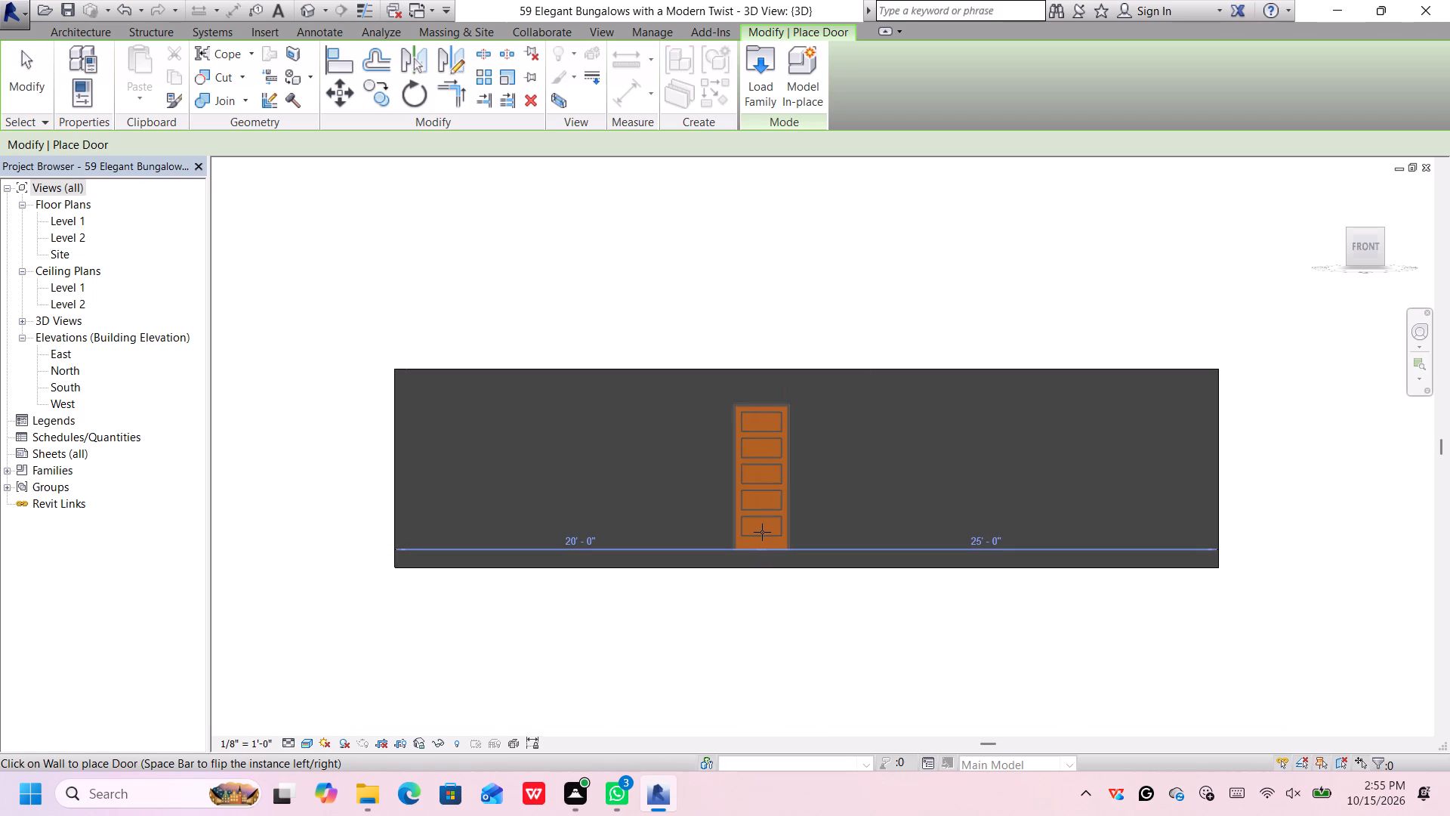
{"action": "key", "text": "Escape"}
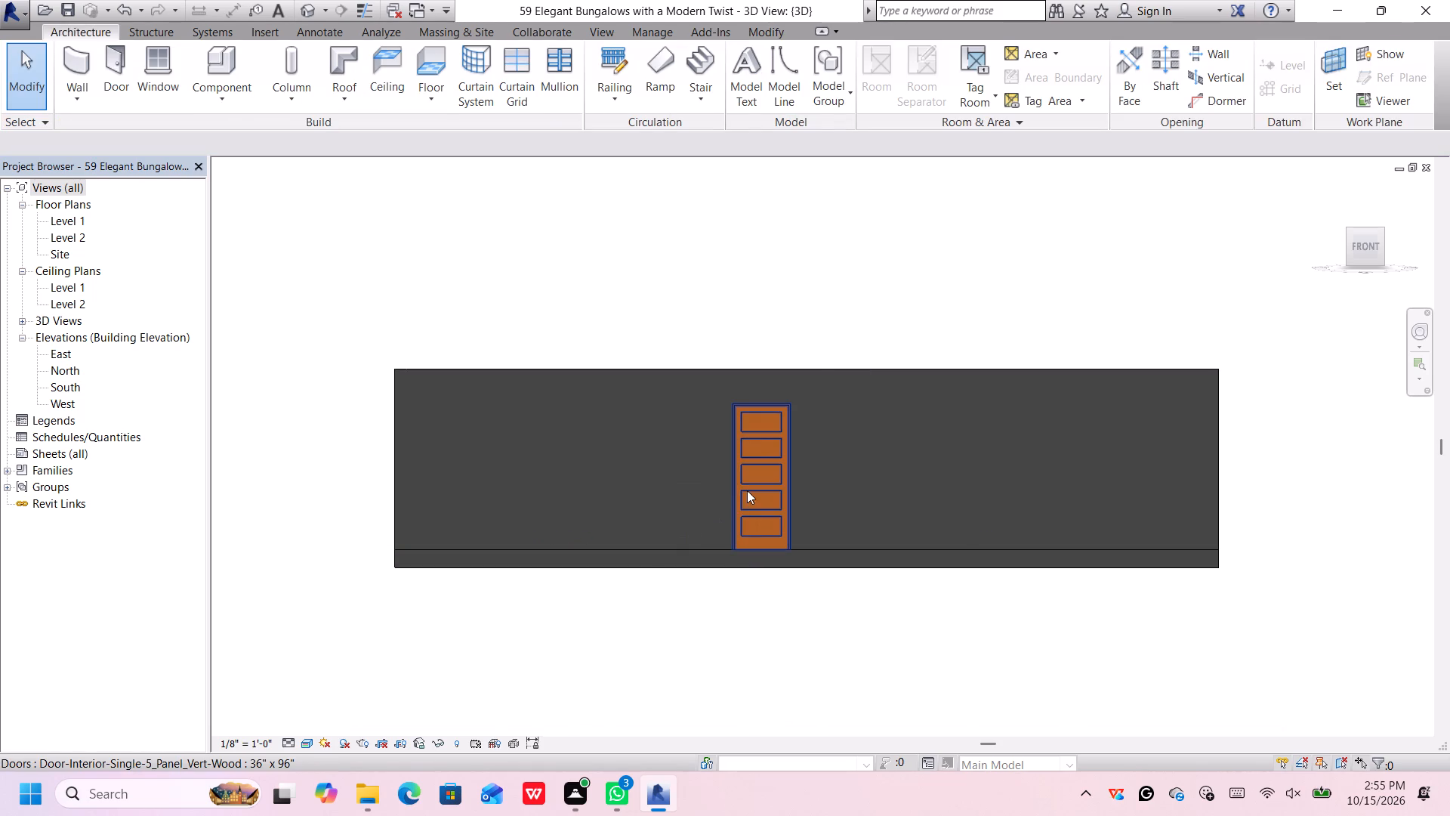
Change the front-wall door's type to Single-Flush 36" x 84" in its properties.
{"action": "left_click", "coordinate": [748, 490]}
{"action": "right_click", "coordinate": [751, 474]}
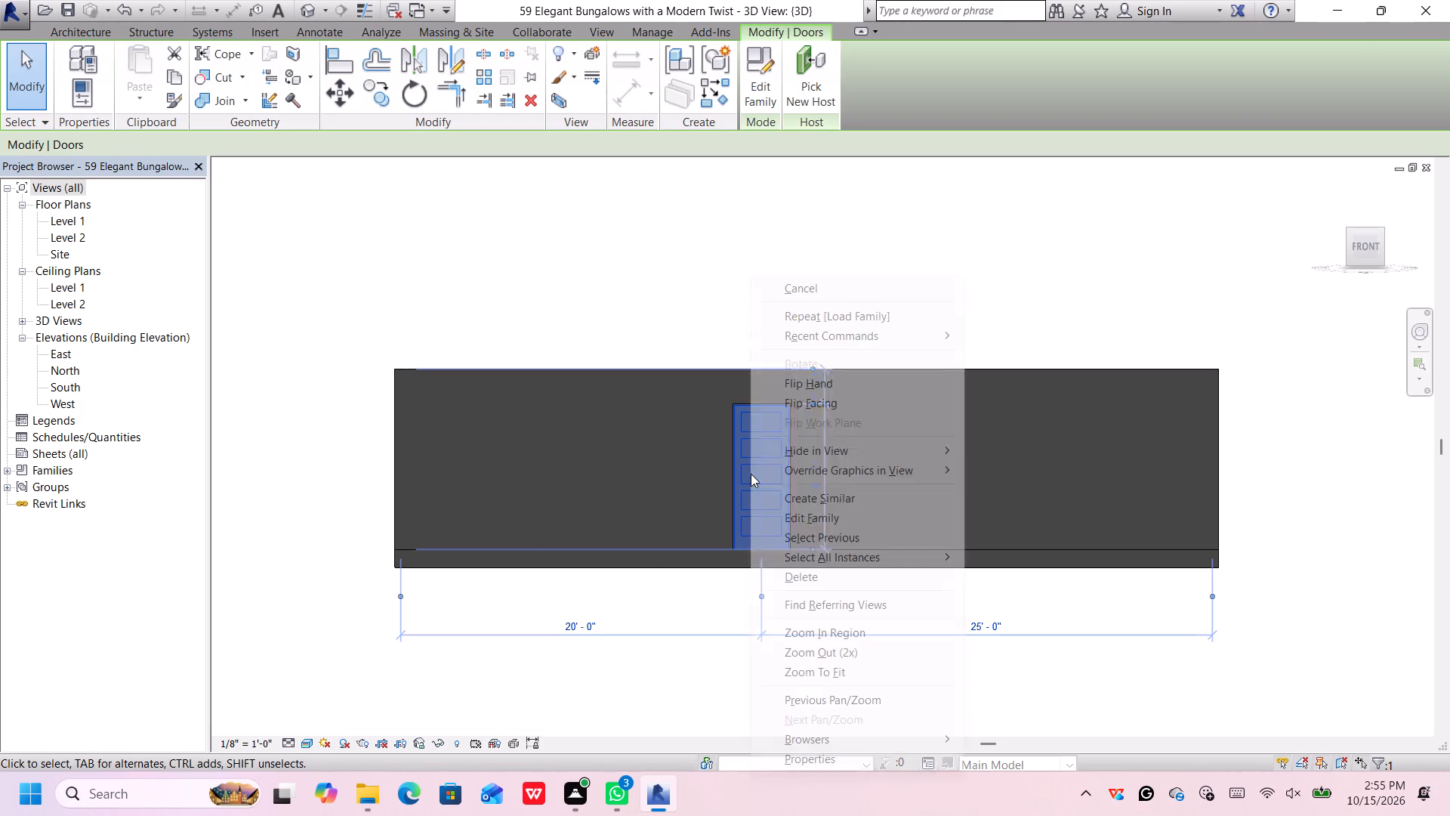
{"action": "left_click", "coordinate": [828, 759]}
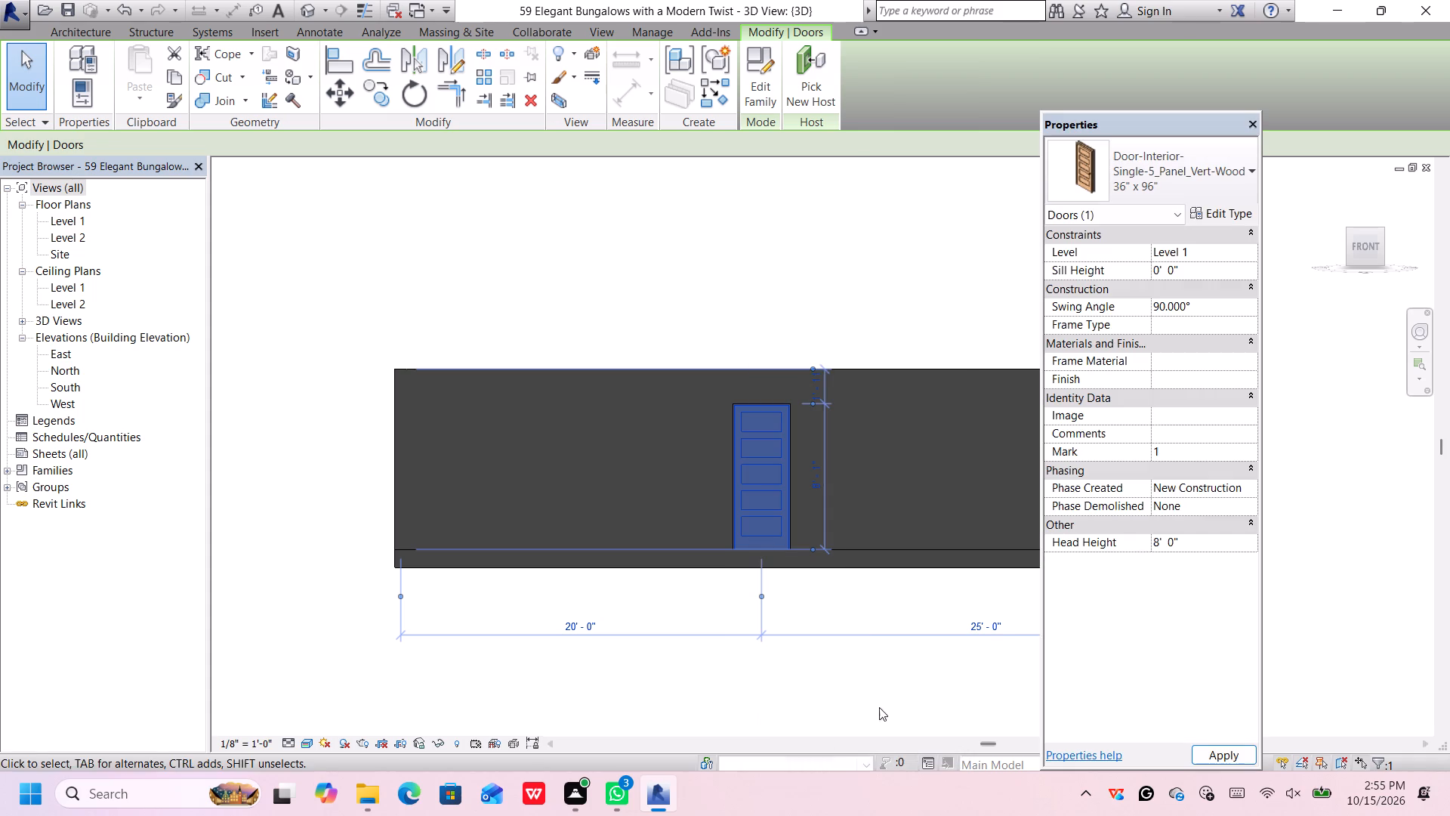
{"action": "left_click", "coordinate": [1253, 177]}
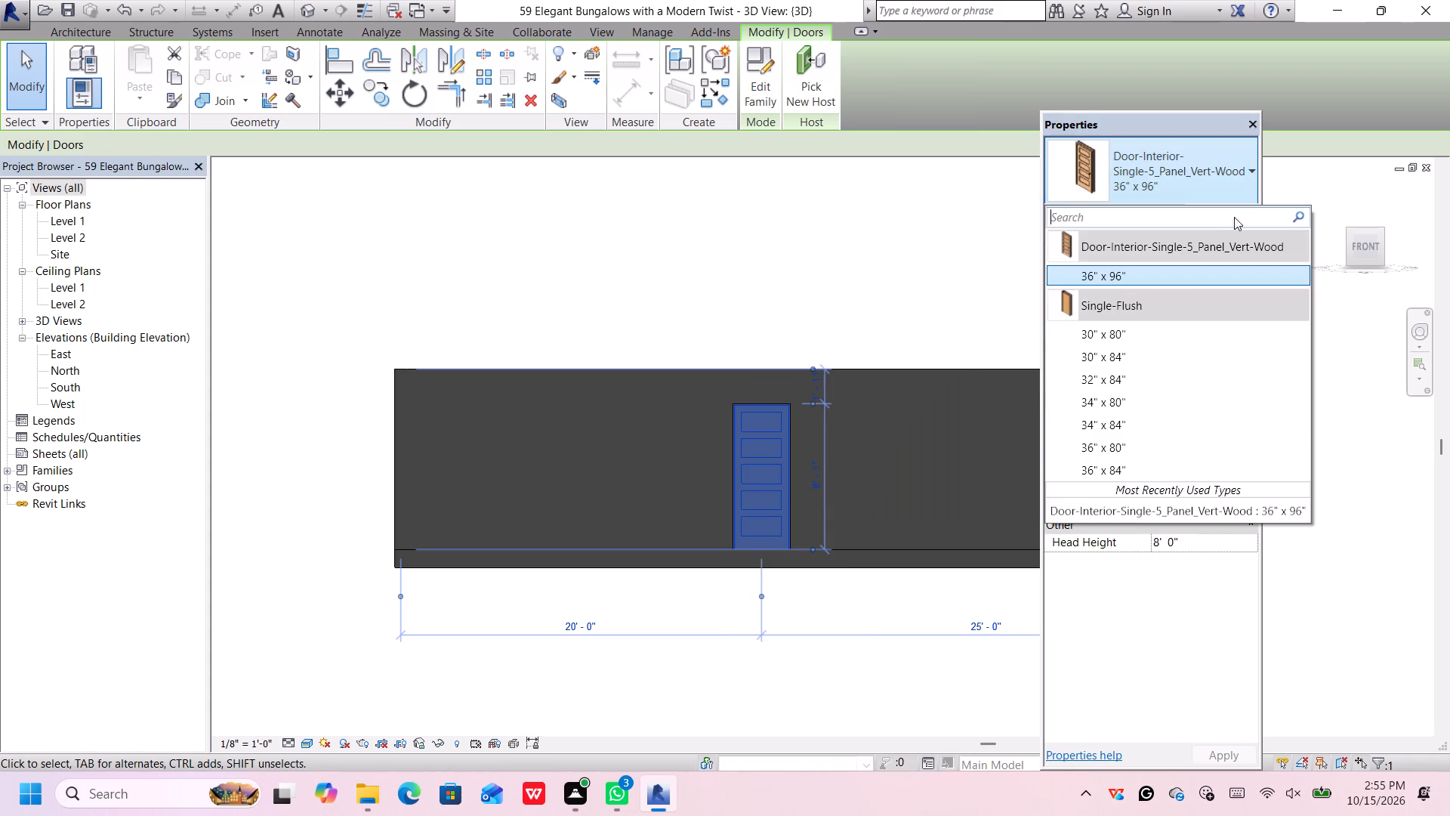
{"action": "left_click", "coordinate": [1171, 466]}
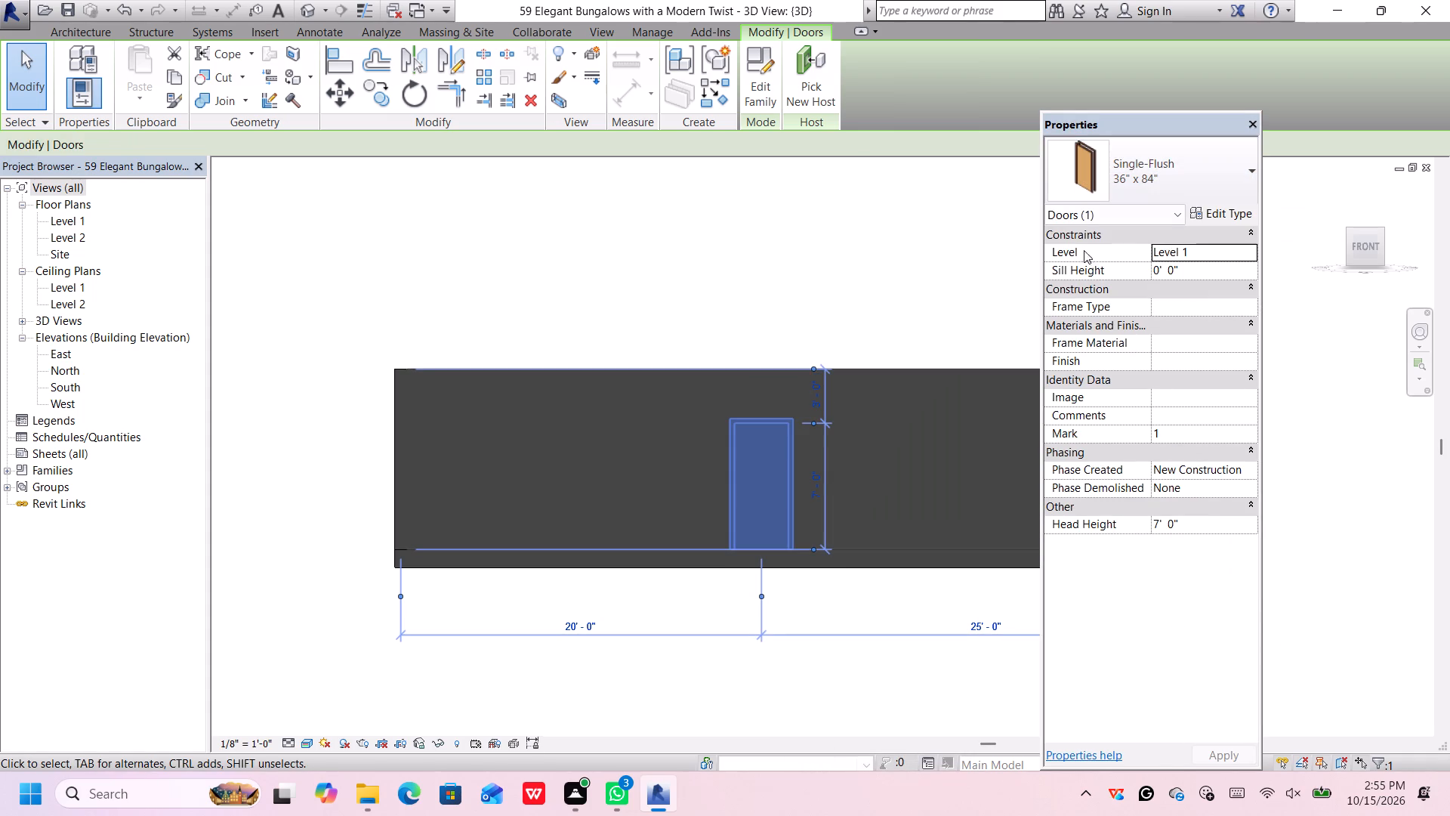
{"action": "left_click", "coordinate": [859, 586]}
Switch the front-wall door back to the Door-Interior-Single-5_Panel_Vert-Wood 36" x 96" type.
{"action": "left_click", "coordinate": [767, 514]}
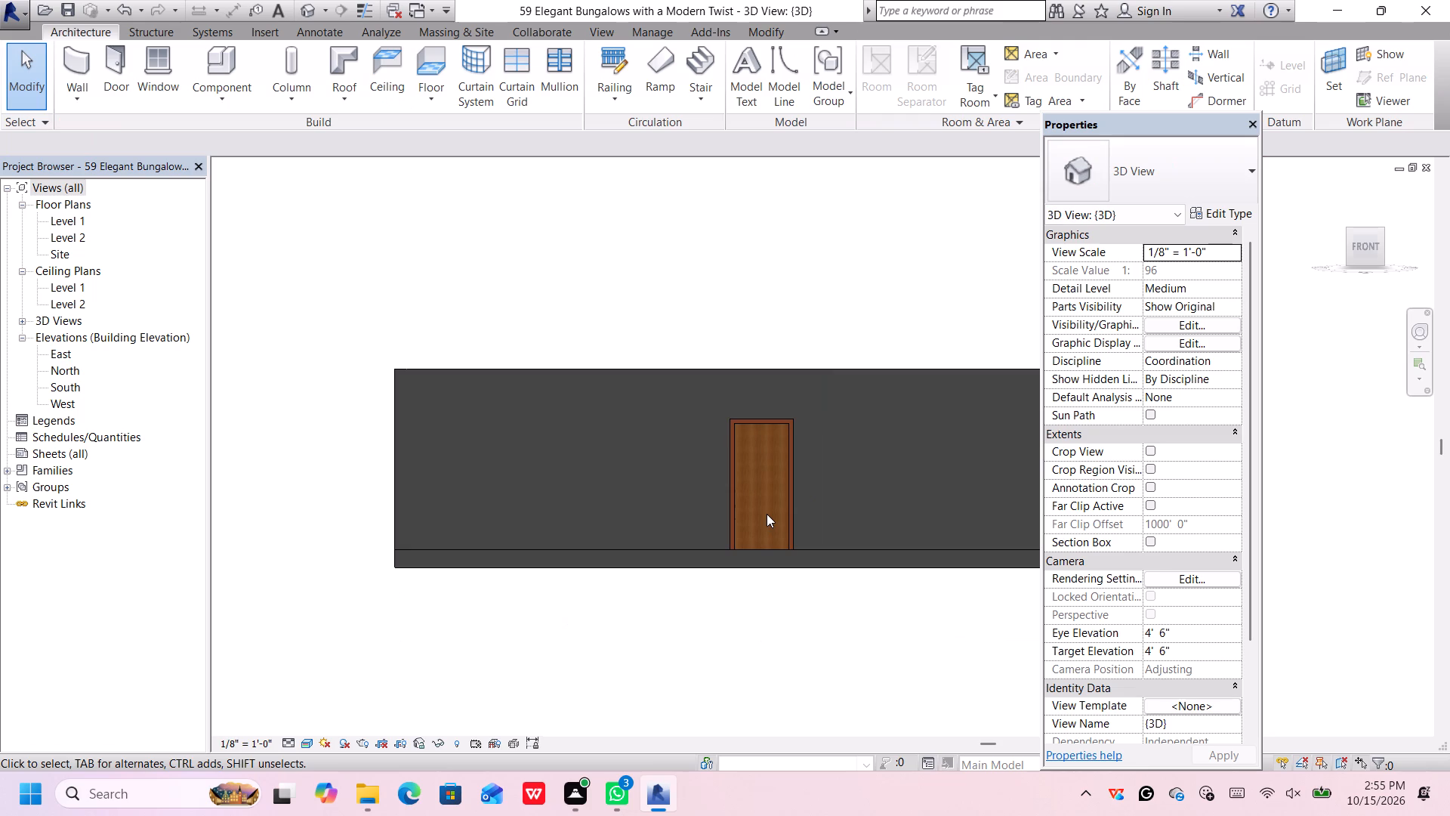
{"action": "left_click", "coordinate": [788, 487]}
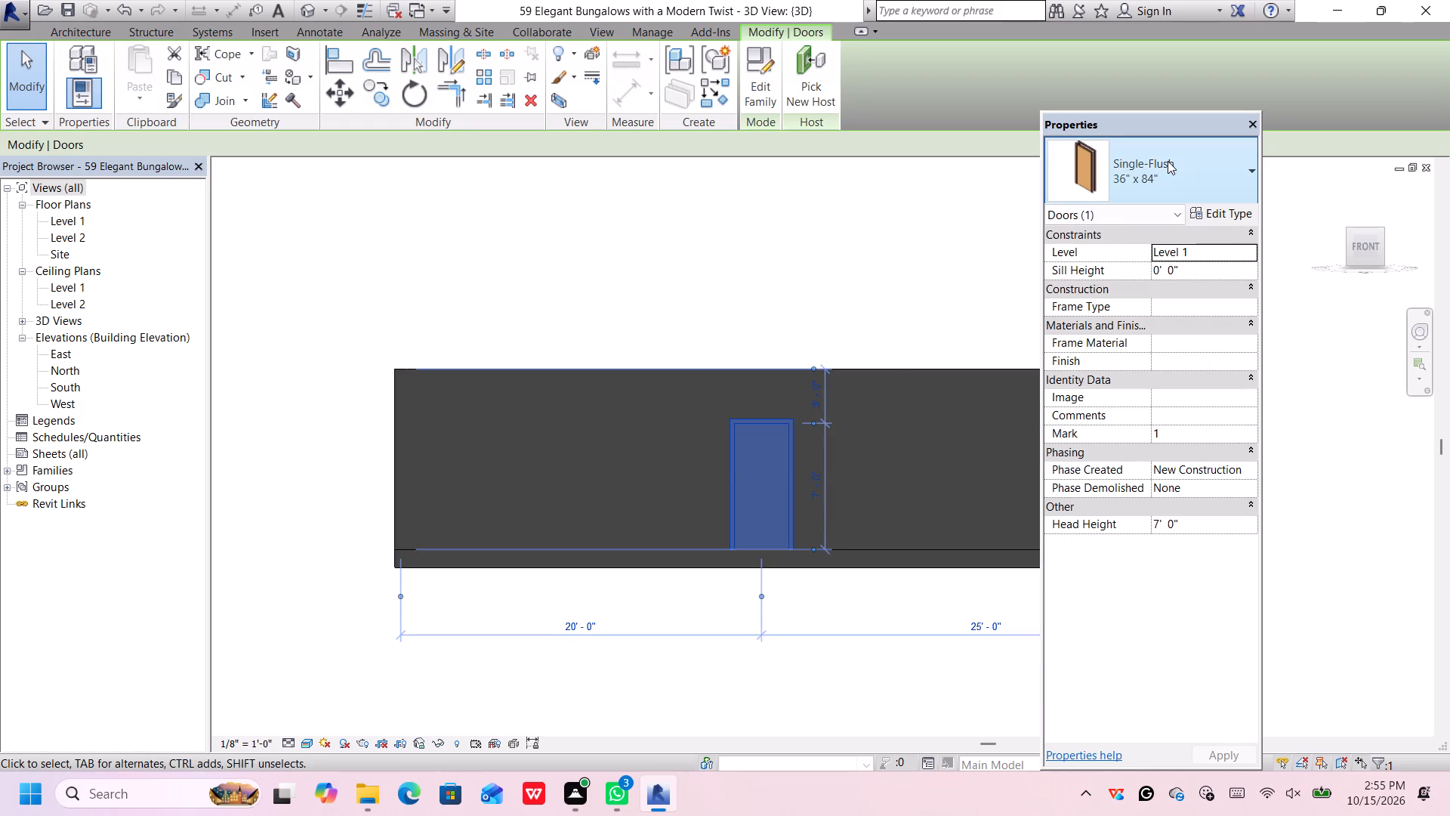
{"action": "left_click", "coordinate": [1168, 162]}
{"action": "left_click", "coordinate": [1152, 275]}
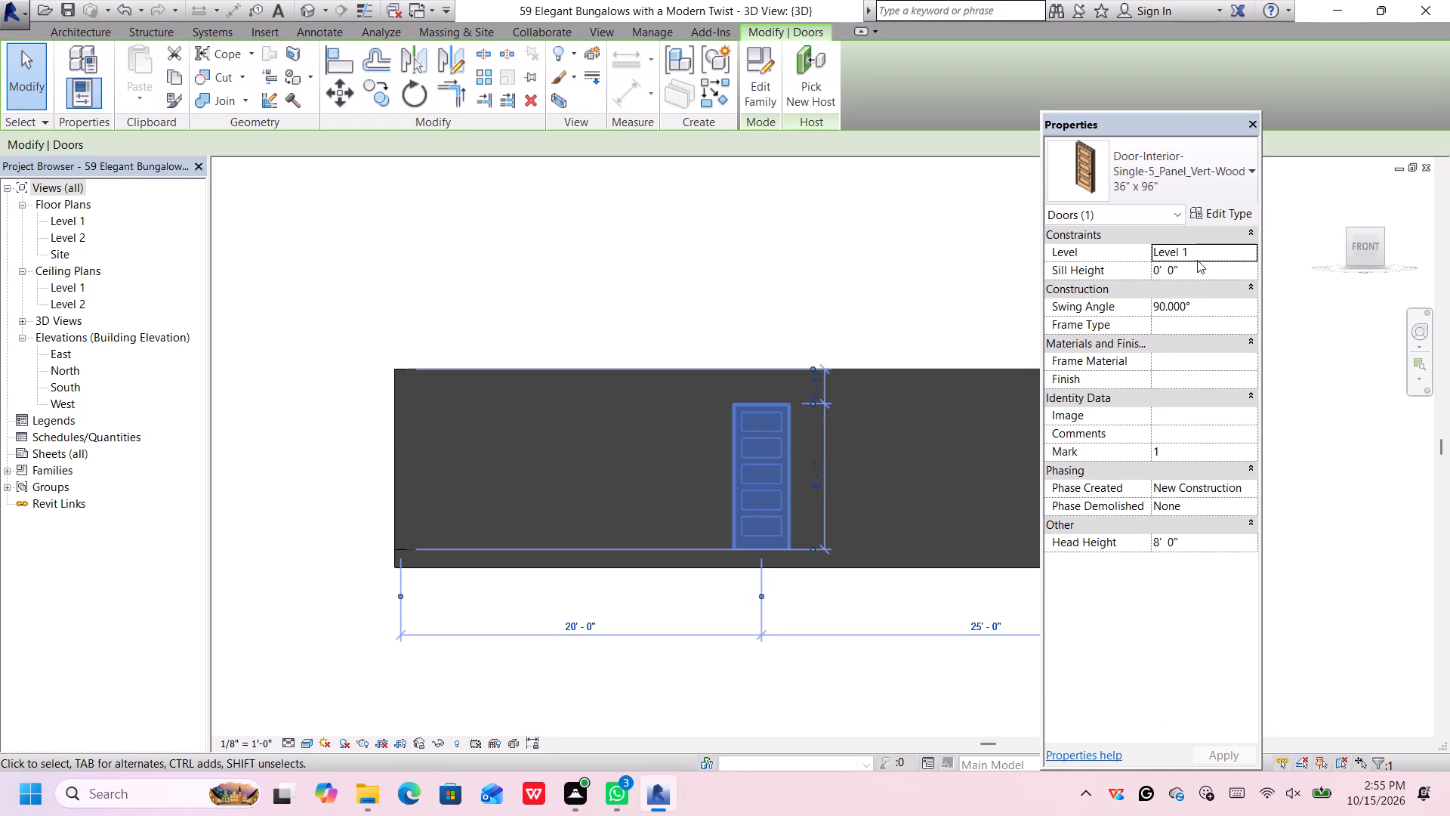
Set the Width type parameter of the front-wall five-panel wood door to 5'.
{"action": "left_click", "coordinate": [1234, 211]}
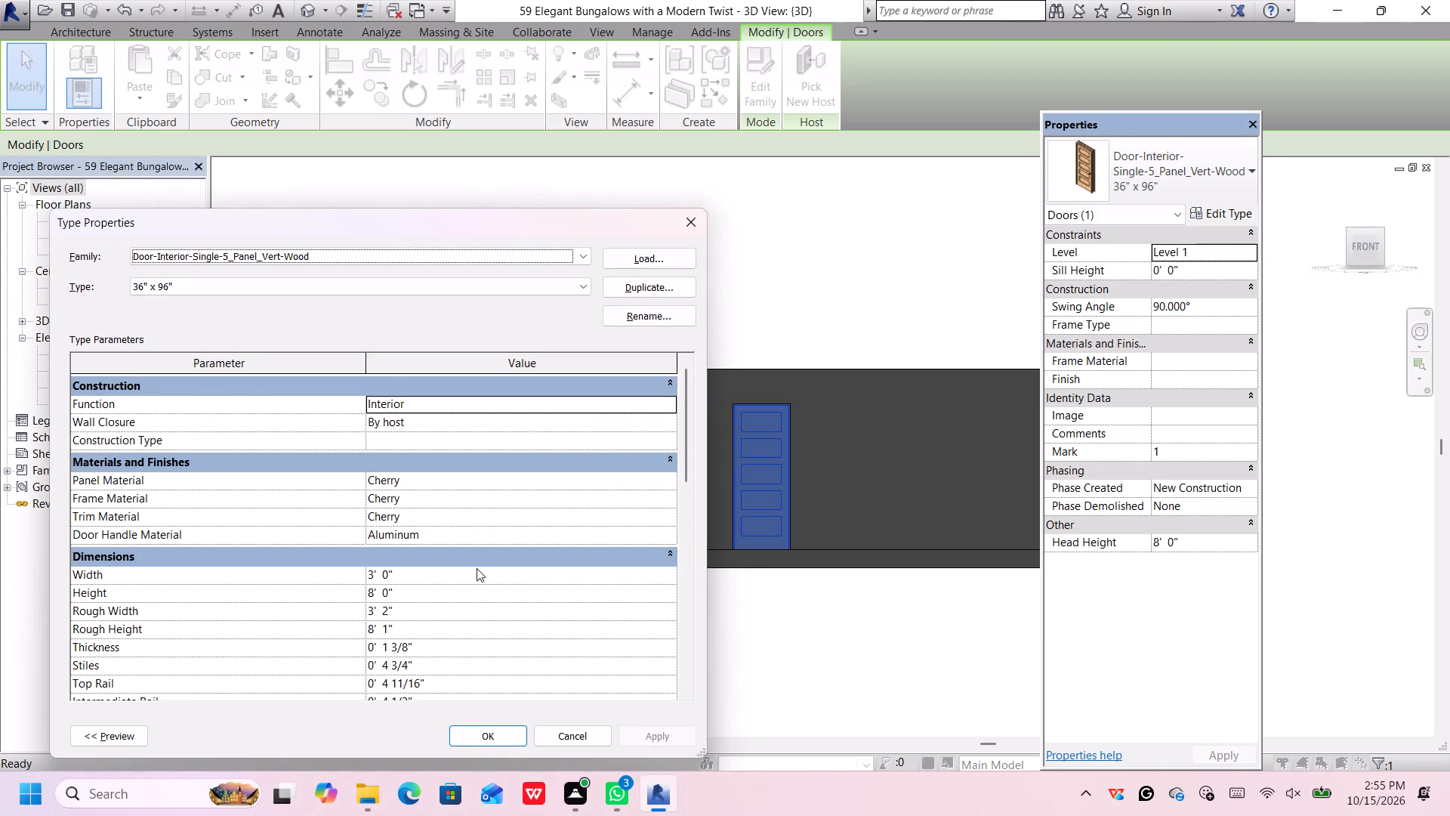
{"action": "scroll", "coordinate": [473, 577], "scroll_direction": "down", "scroll_amount": 1}
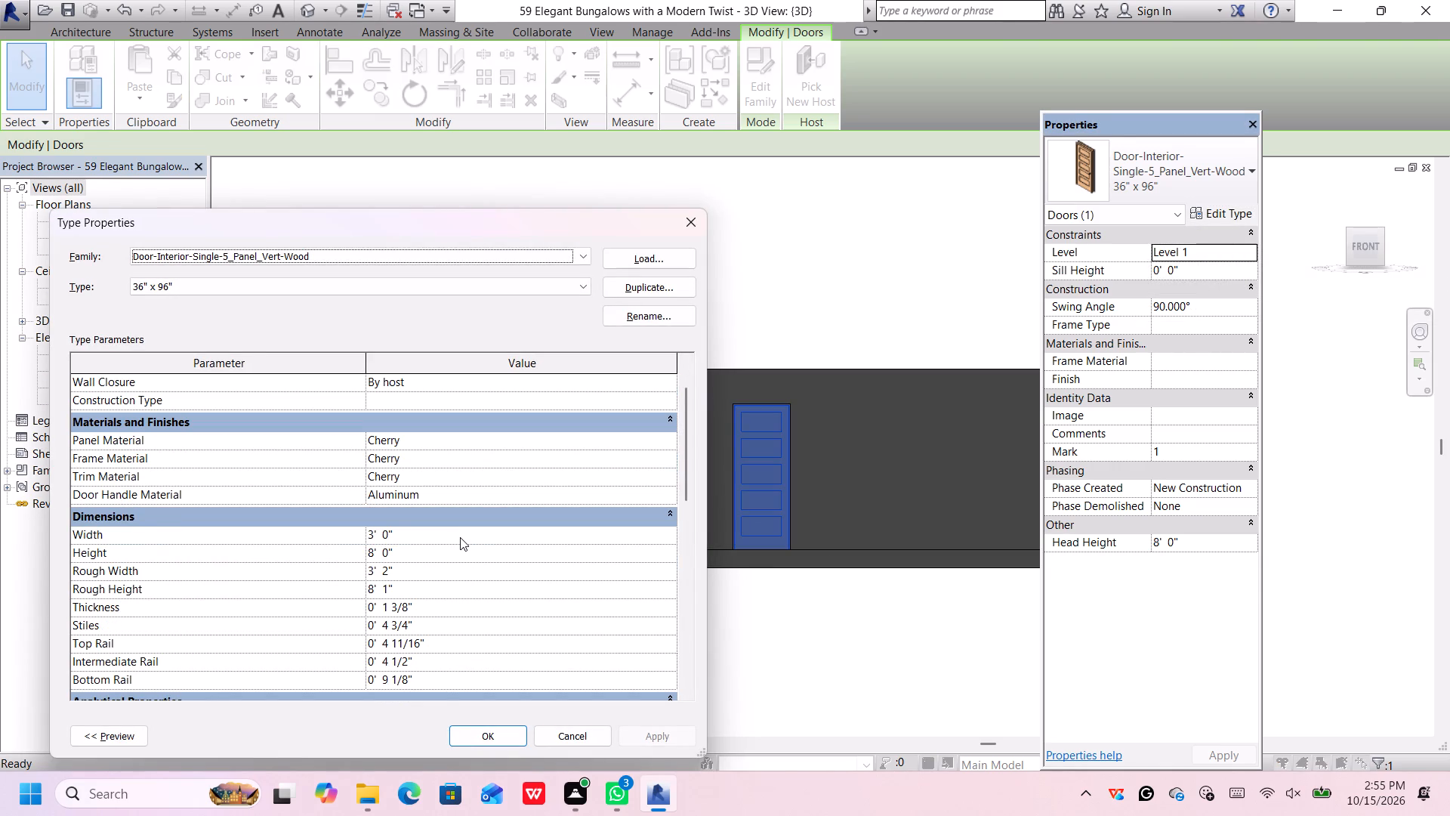
{"action": "scroll", "coordinate": [460, 537], "scroll_direction": "up", "scroll_amount": 1}
{"action": "scroll", "coordinate": [460, 537], "scroll_direction": "down", "scroll_amount": 1}
{"action": "left_click", "coordinate": [424, 538]}
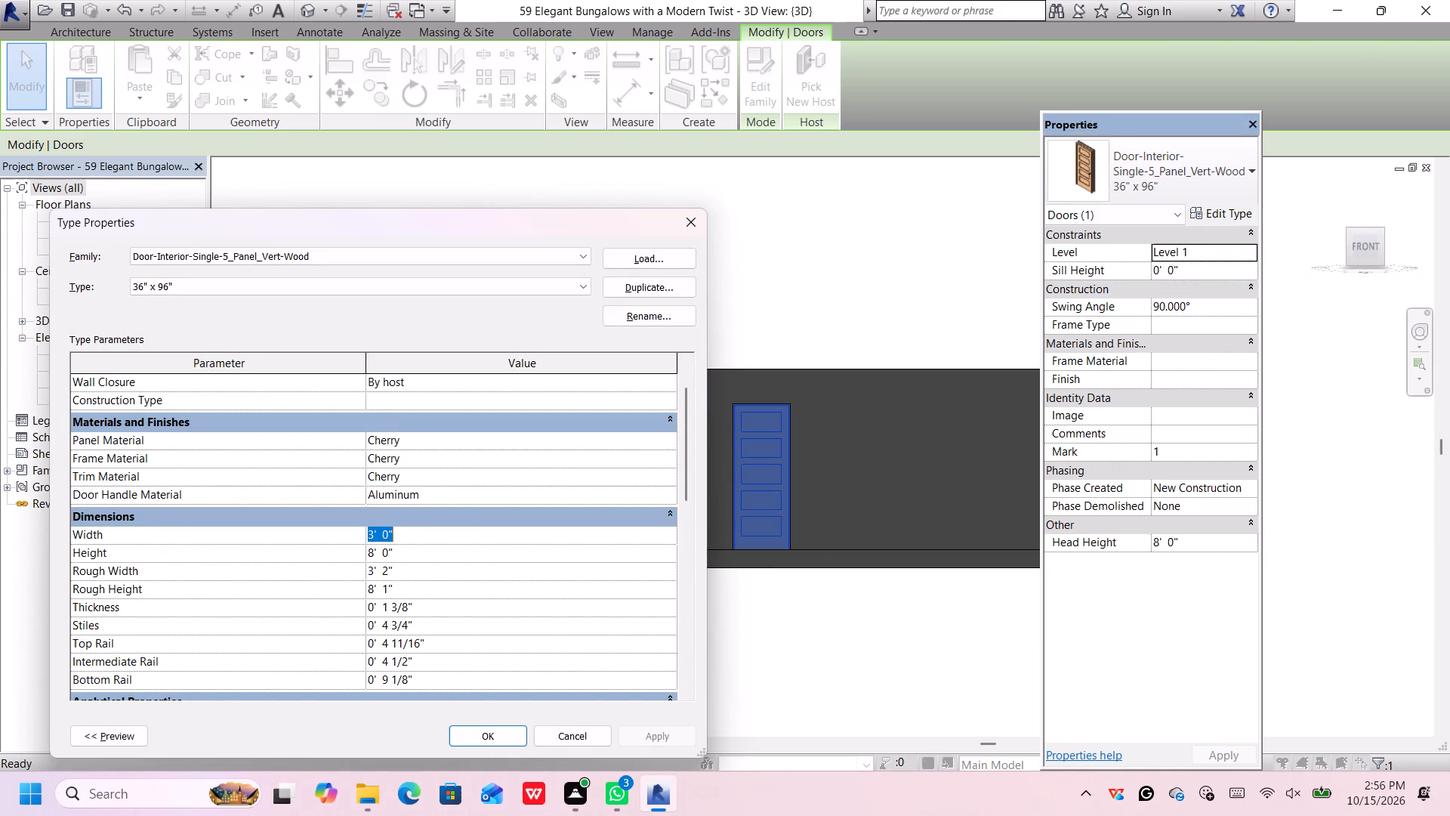
{"action": "key", "text": "BackSpace"}
{"action": "type", "text": "5'"}
{"action": "key", "text": "Return"}
Clear the Height type parameter of the five-panel wood door for a new value.
{"action": "left_click", "coordinate": [423, 553]}
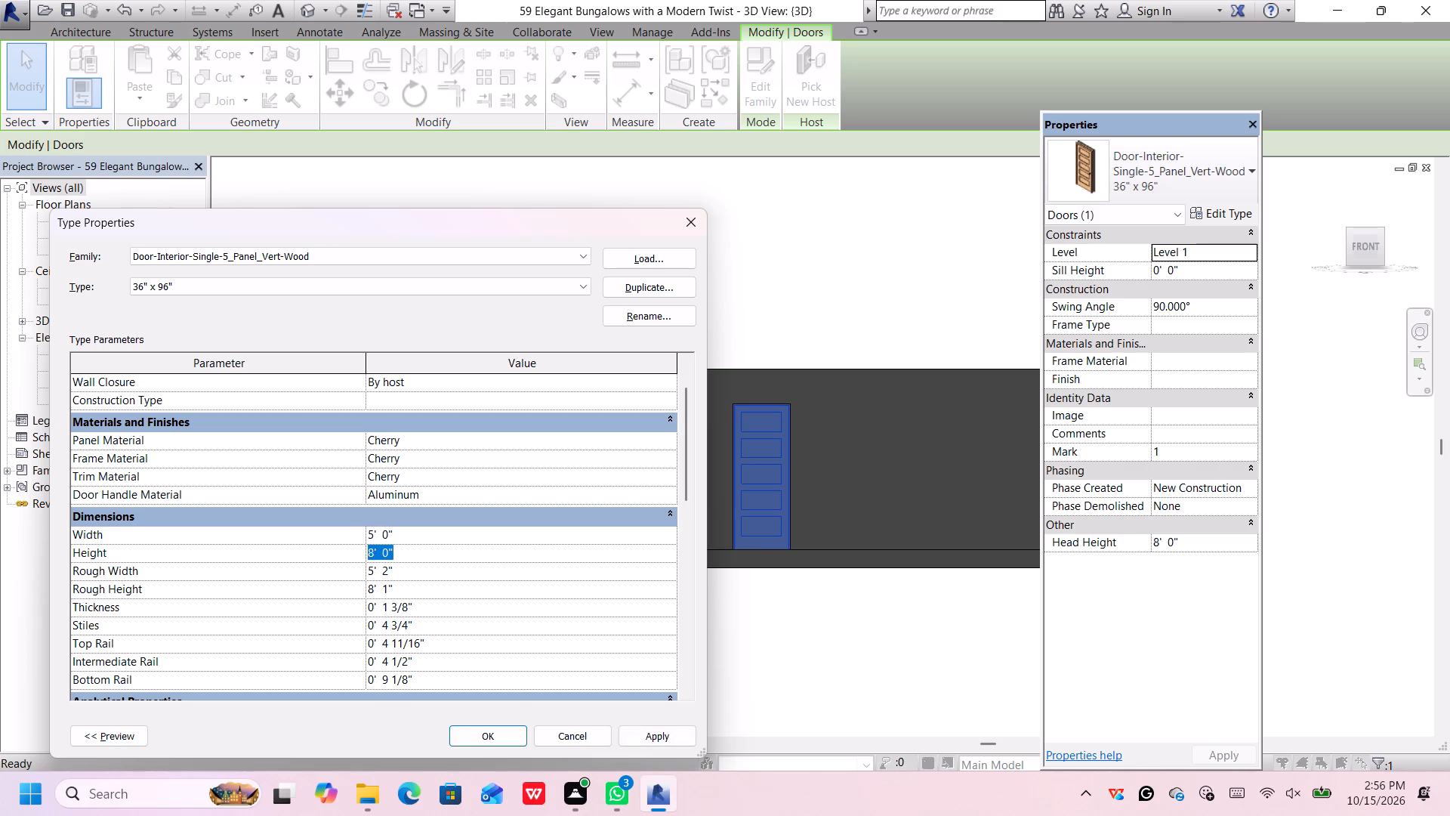
{"action": "key", "text": "BackSpace"}
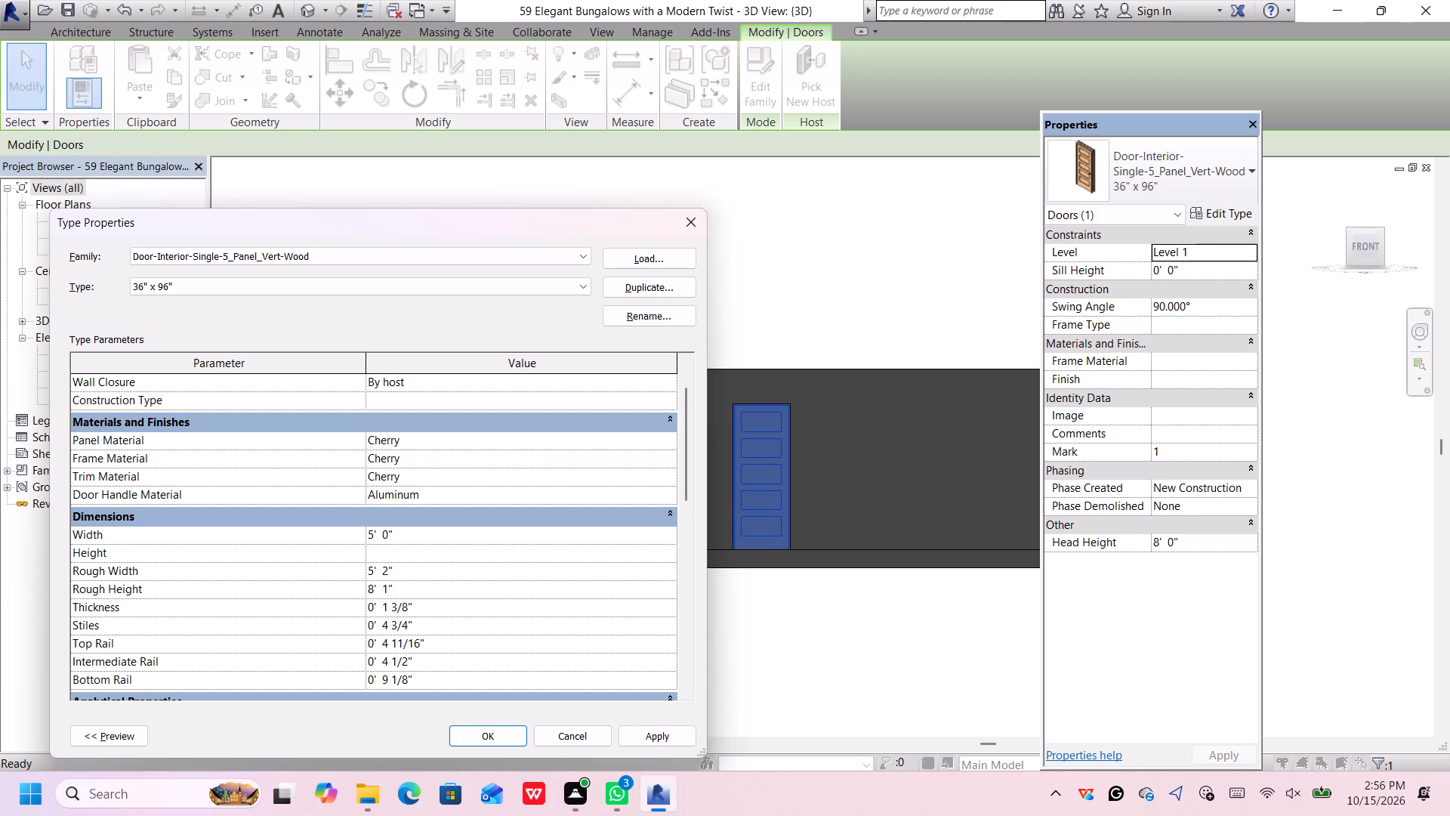
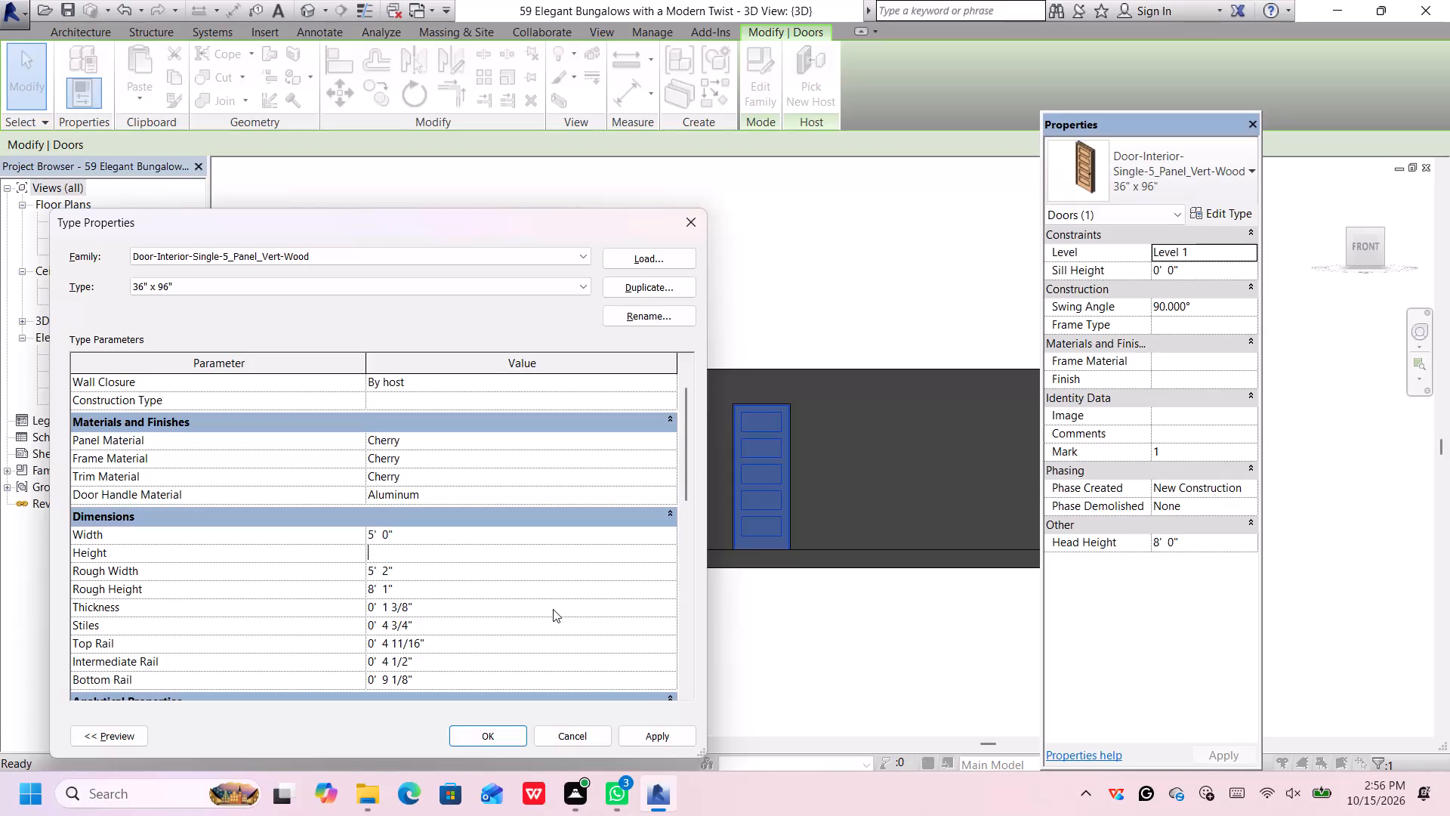
Set the Height type parameter of the front-wall five-panel wood door to 9' and apply it.
{"action": "type", "text": "9'"}
{"action": "key", "text": "Return"}
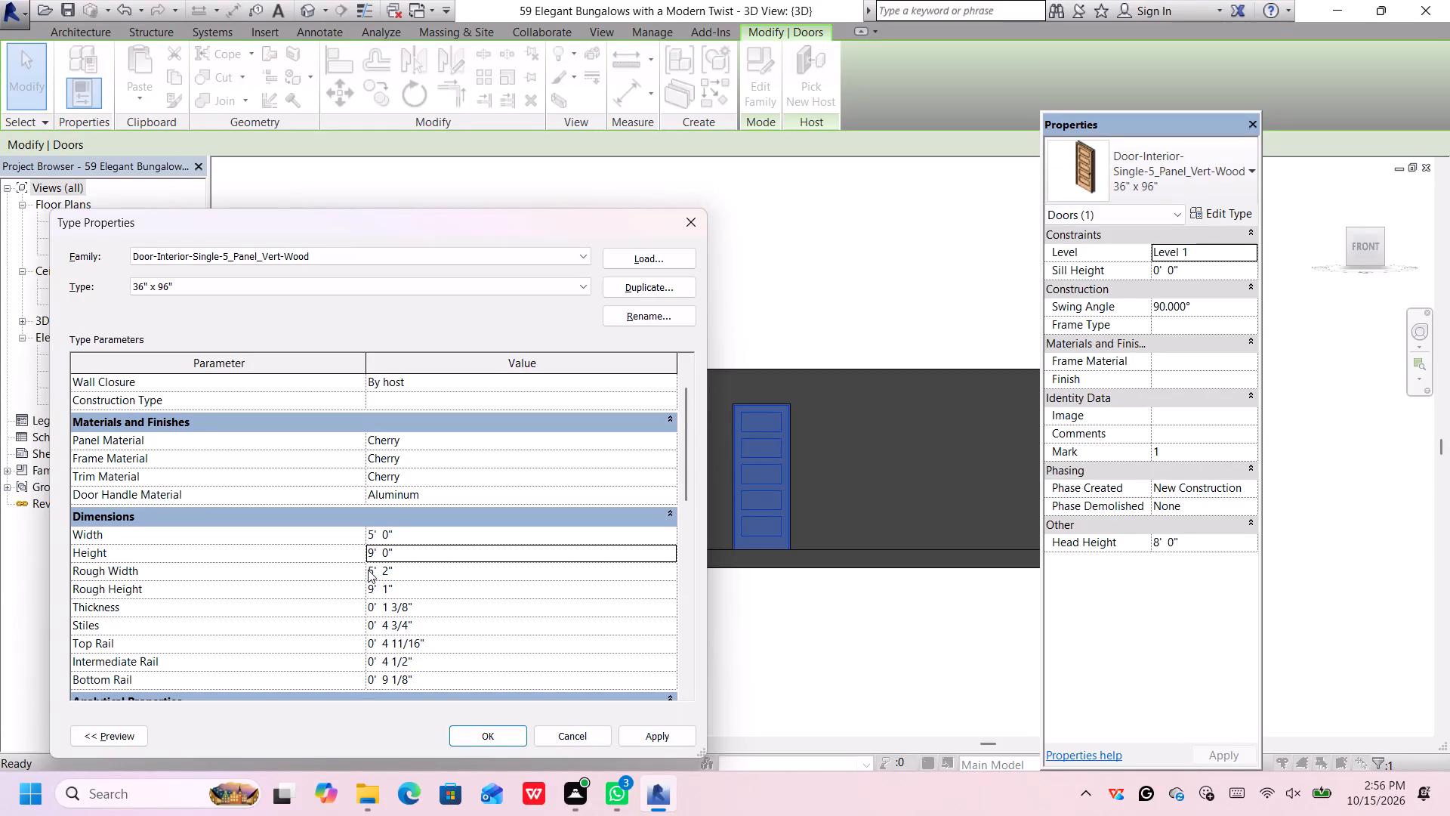
{"action": "left_click", "coordinate": [636, 737]}
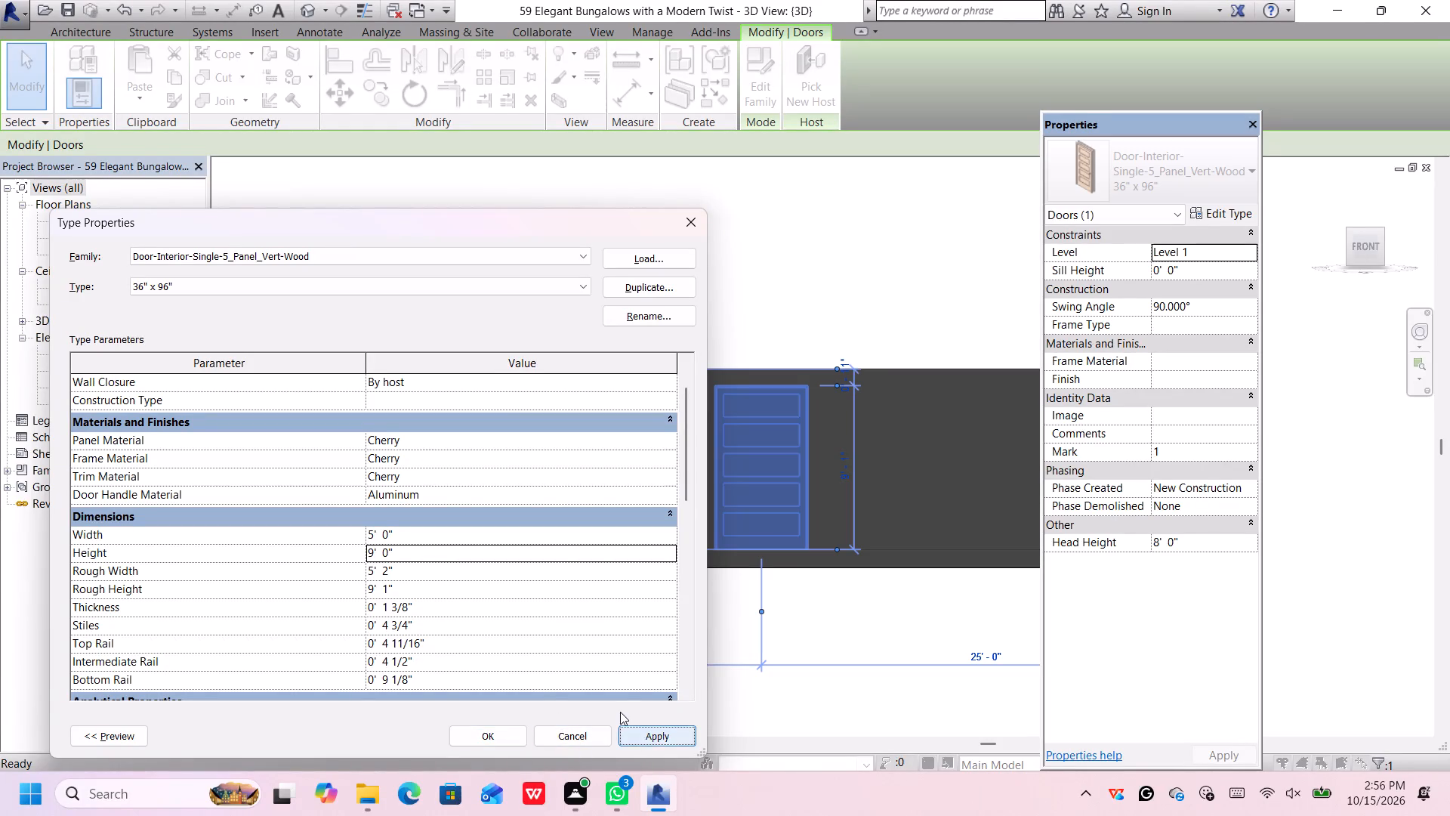
Set the Width type parameter of the five-panel wood door to 4' and accept the type changes.
{"action": "scroll", "coordinate": [857, 638], "scroll_direction": "down", "scroll_amount": 1}
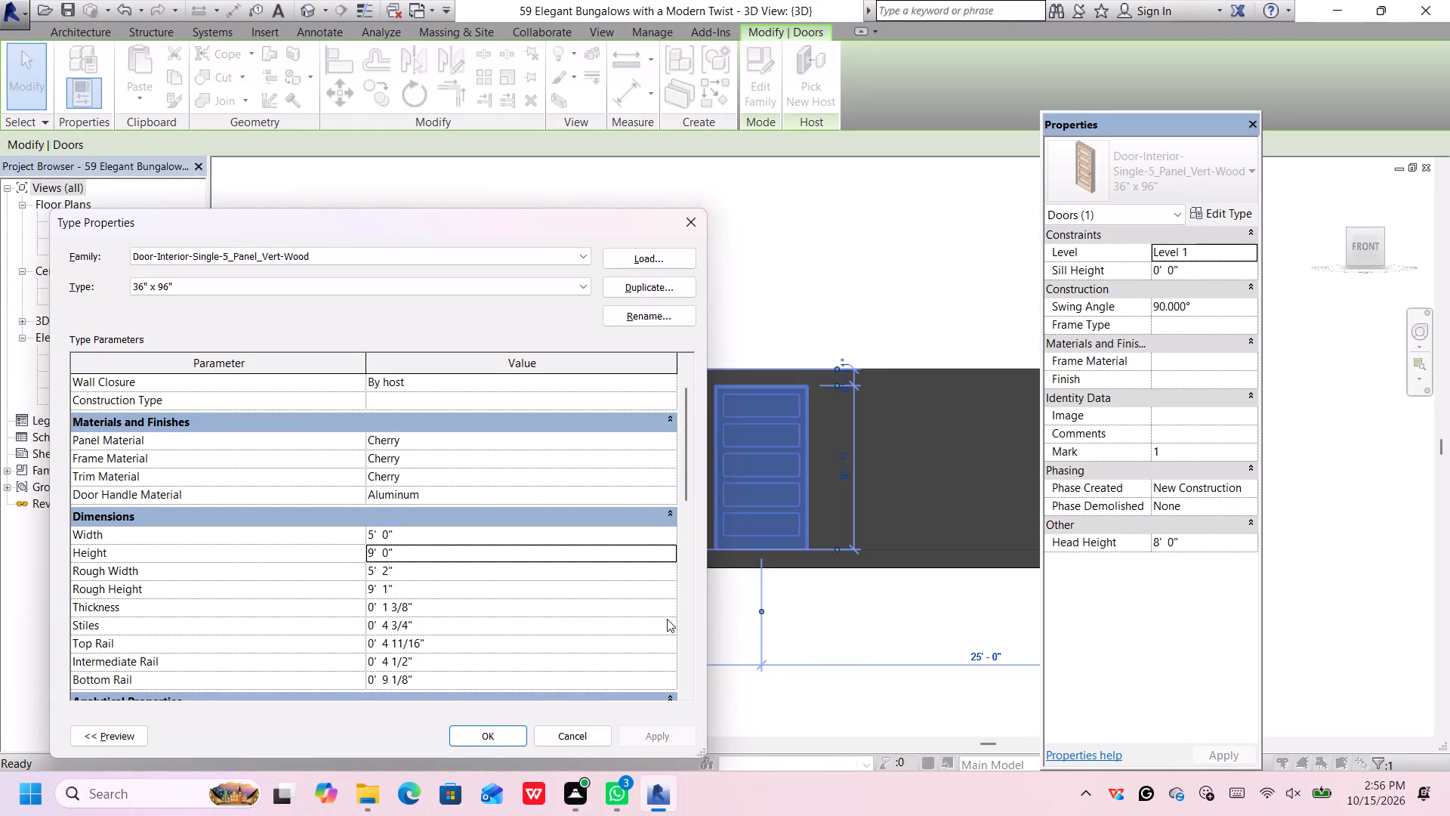
{"action": "left_click", "coordinate": [459, 538]}
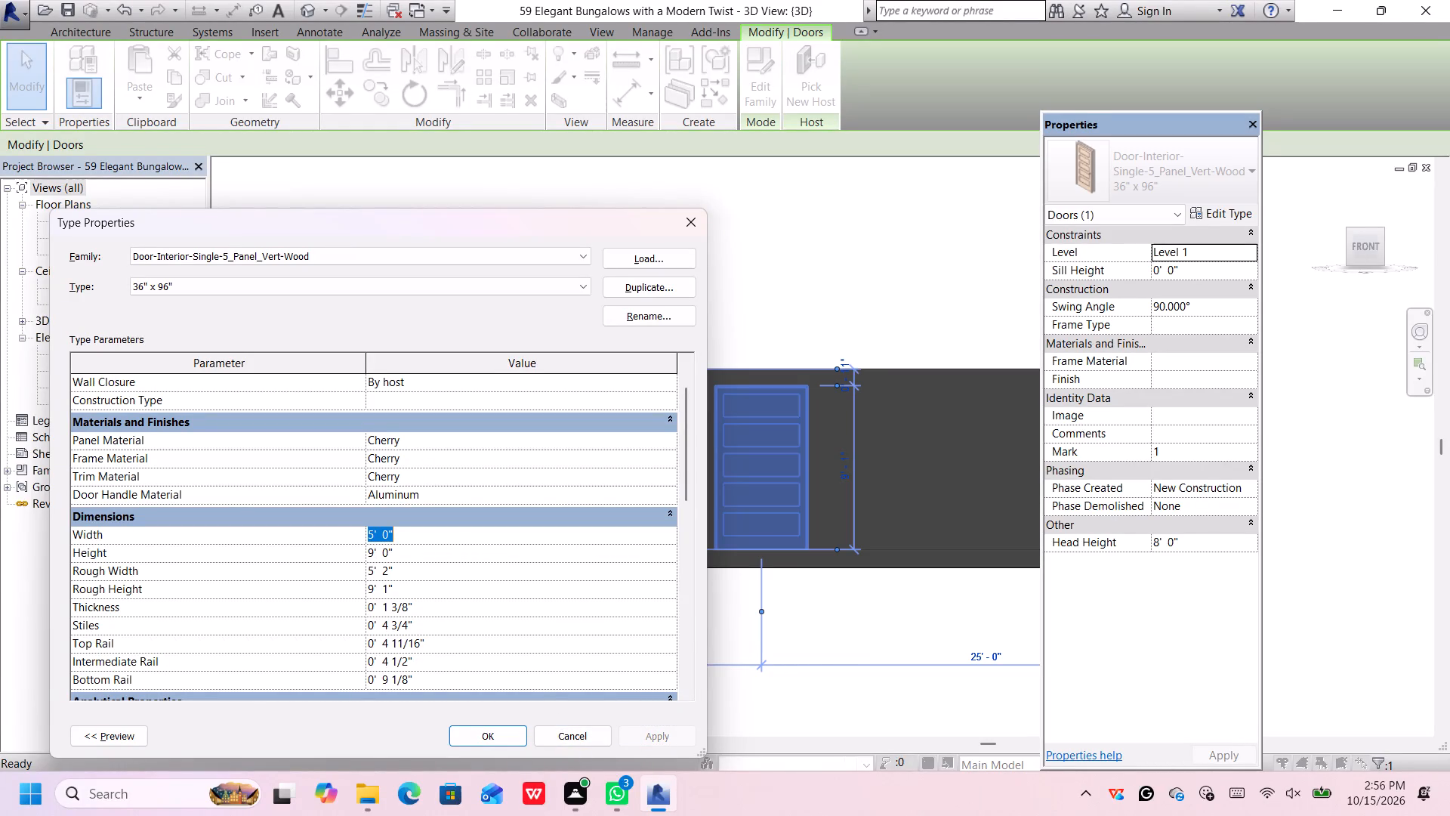
{"action": "key", "text": "BackSpace"}
{"action": "type", "text": "4'"}
{"action": "key", "text": "Return"}
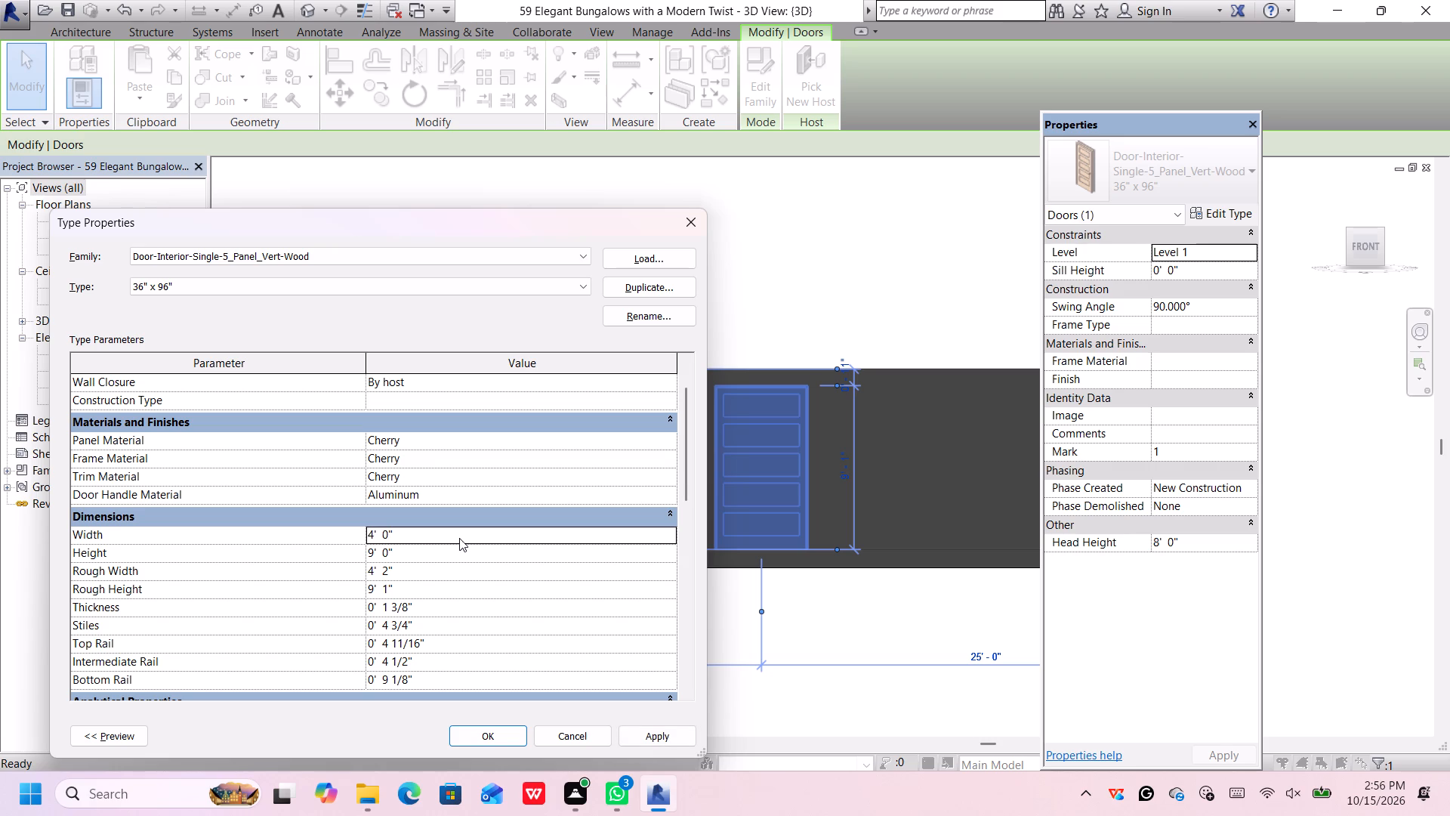
{"action": "left_click", "coordinate": [488, 732]}
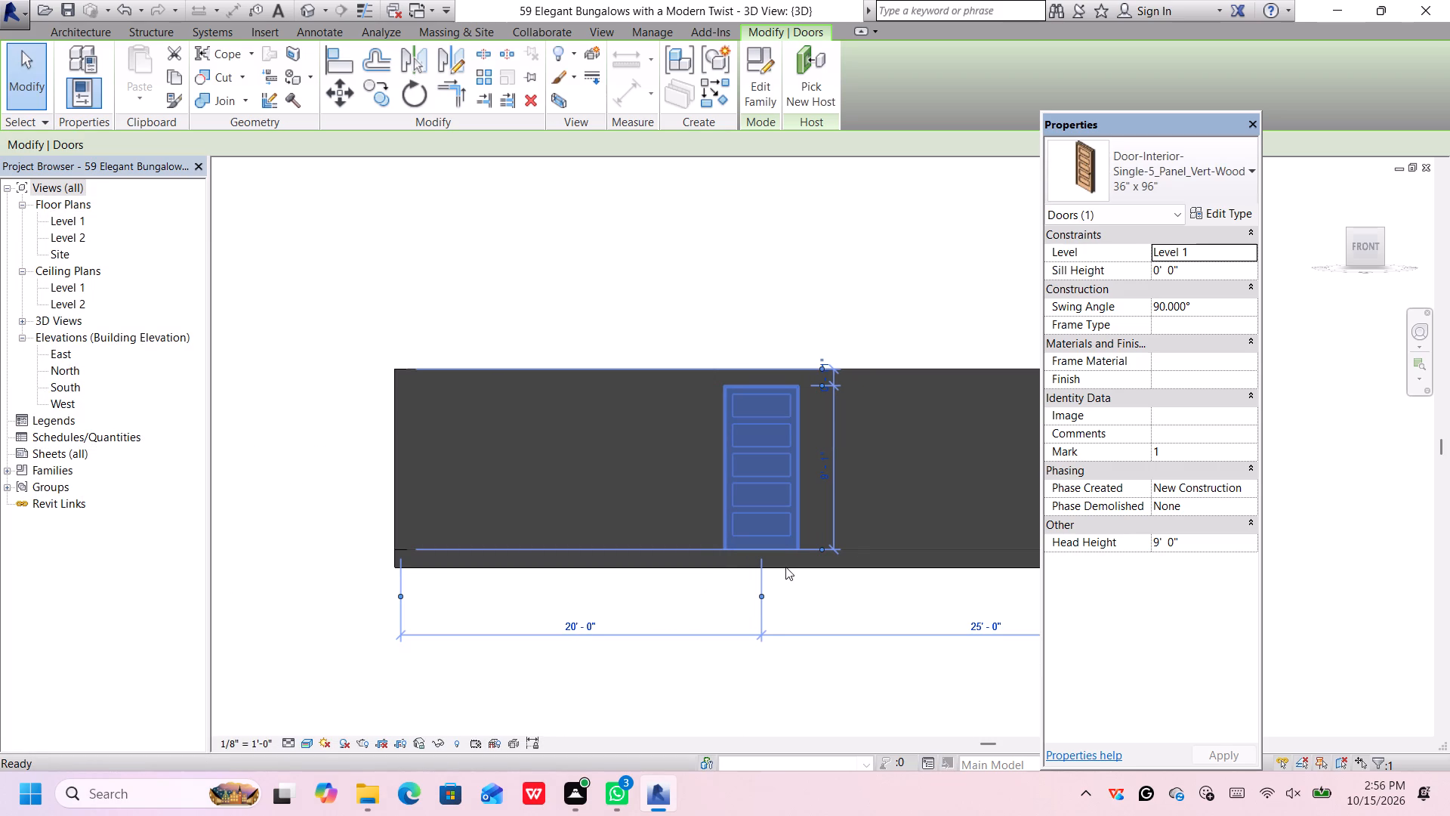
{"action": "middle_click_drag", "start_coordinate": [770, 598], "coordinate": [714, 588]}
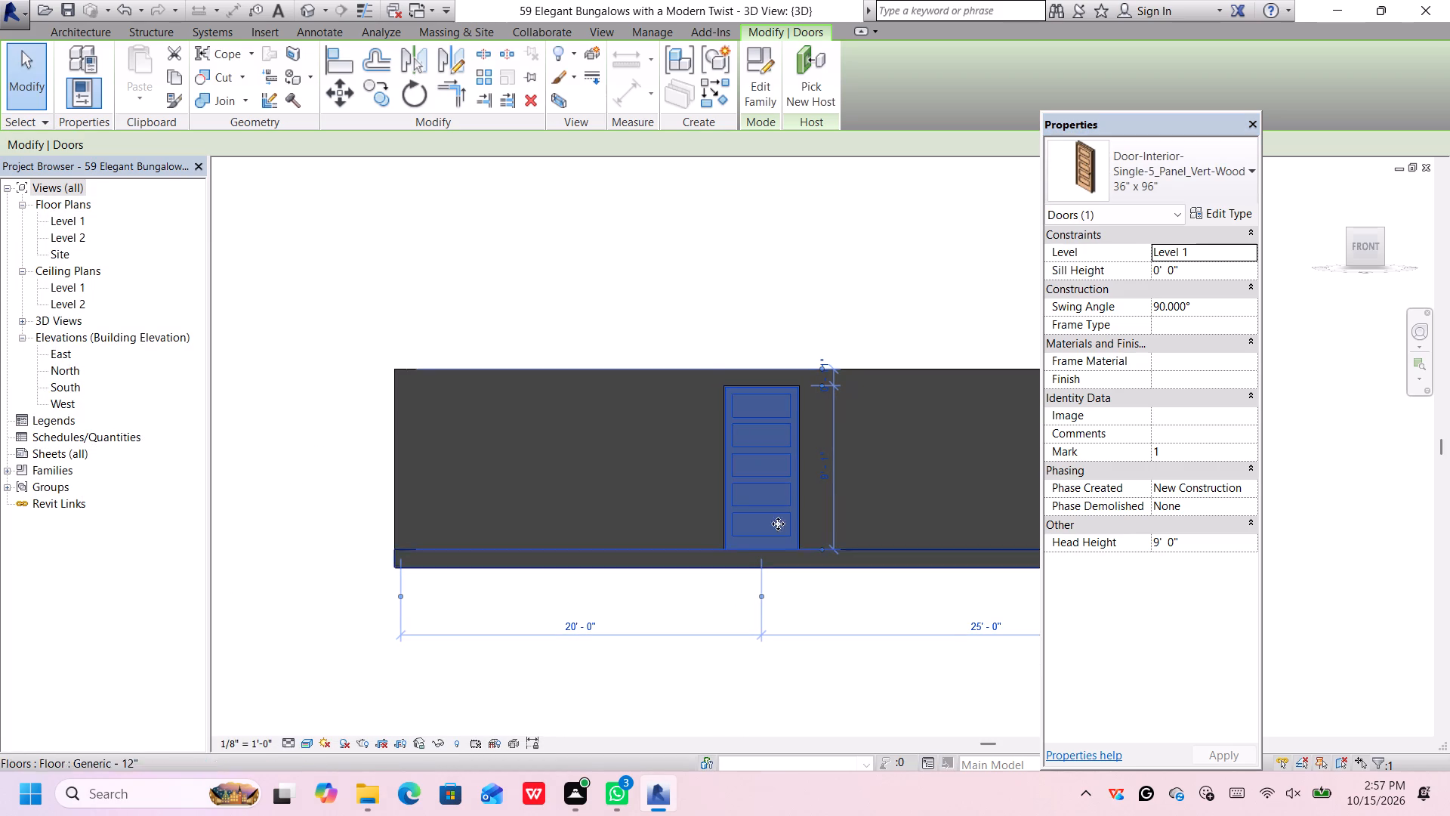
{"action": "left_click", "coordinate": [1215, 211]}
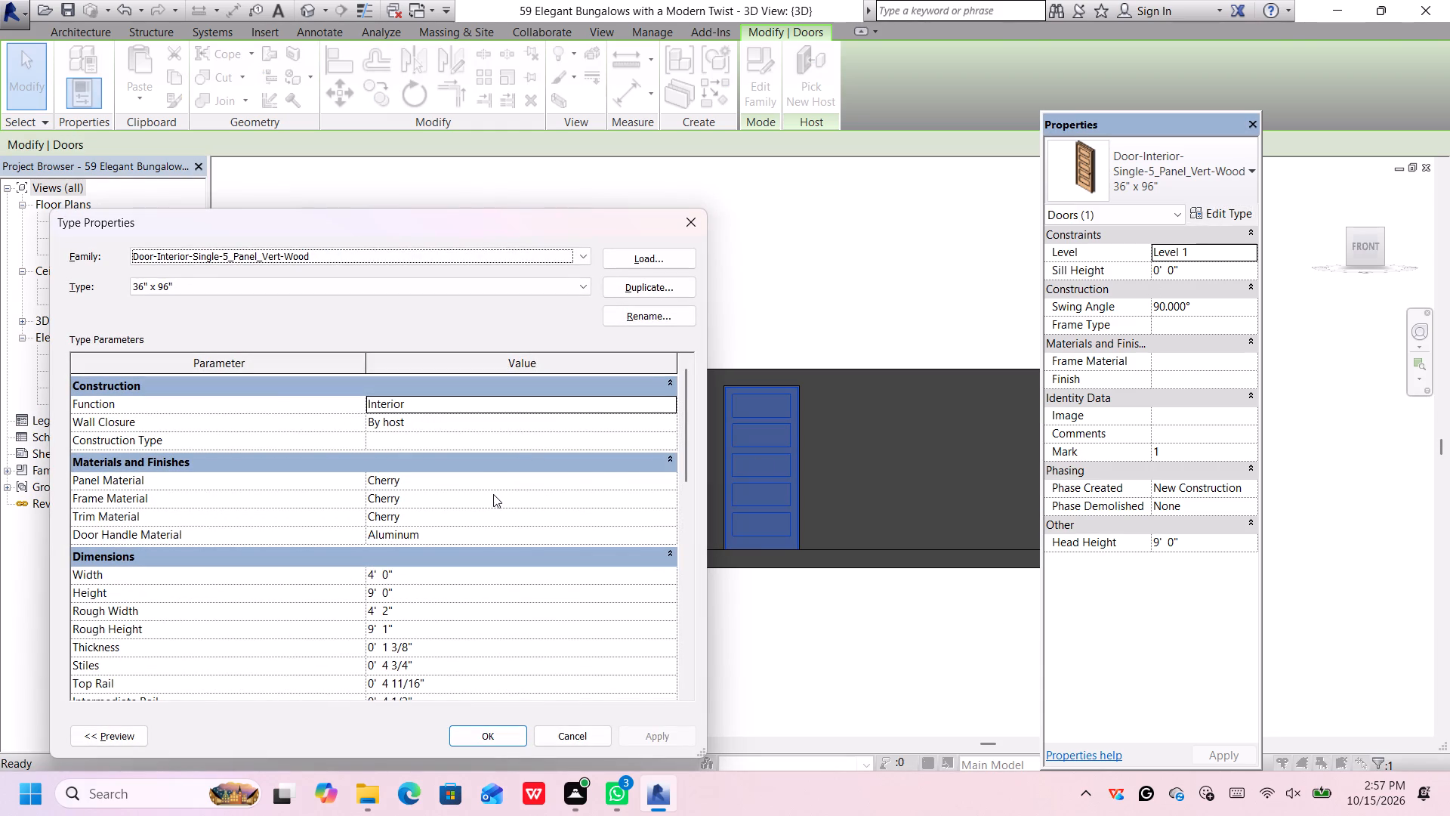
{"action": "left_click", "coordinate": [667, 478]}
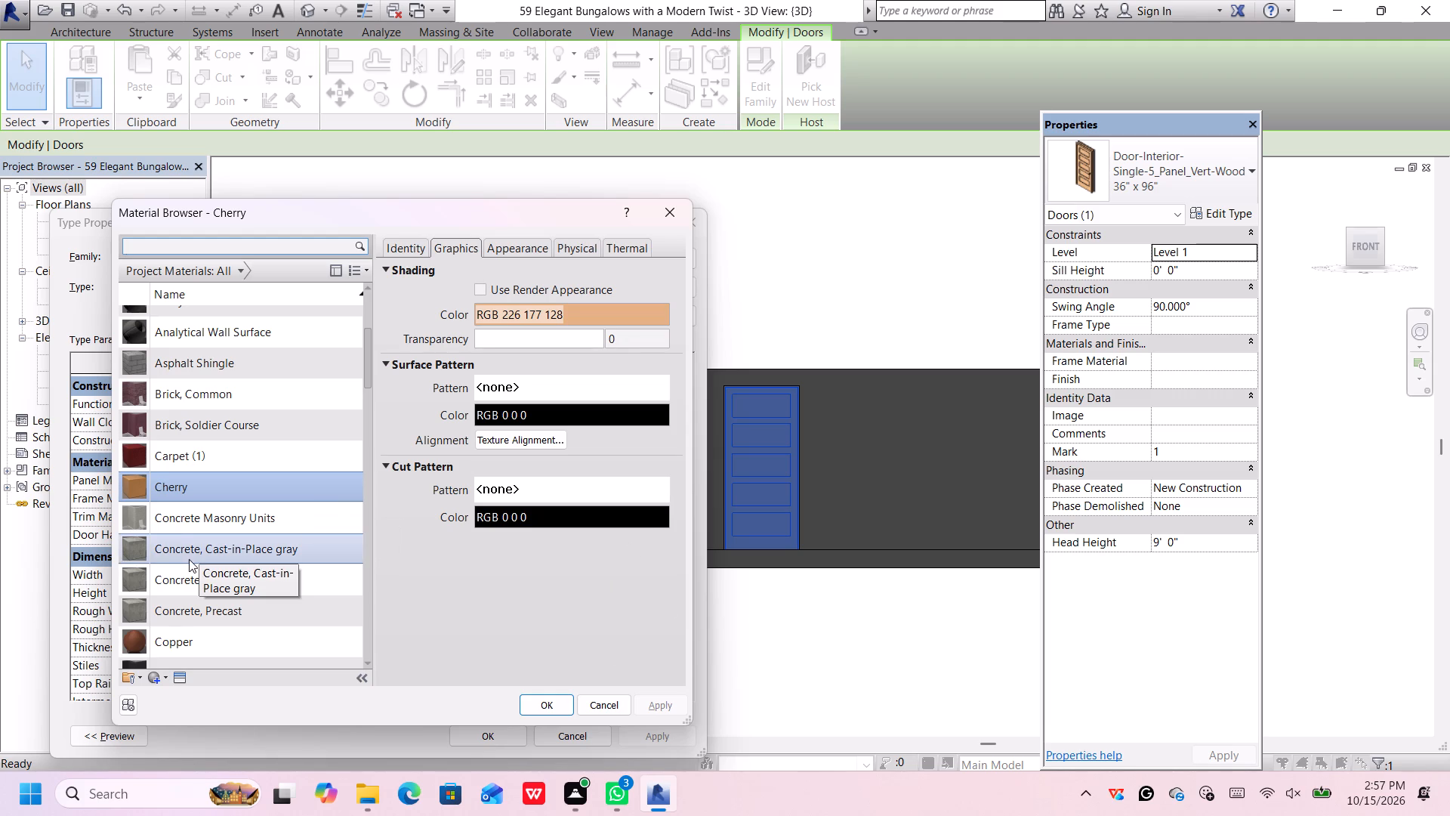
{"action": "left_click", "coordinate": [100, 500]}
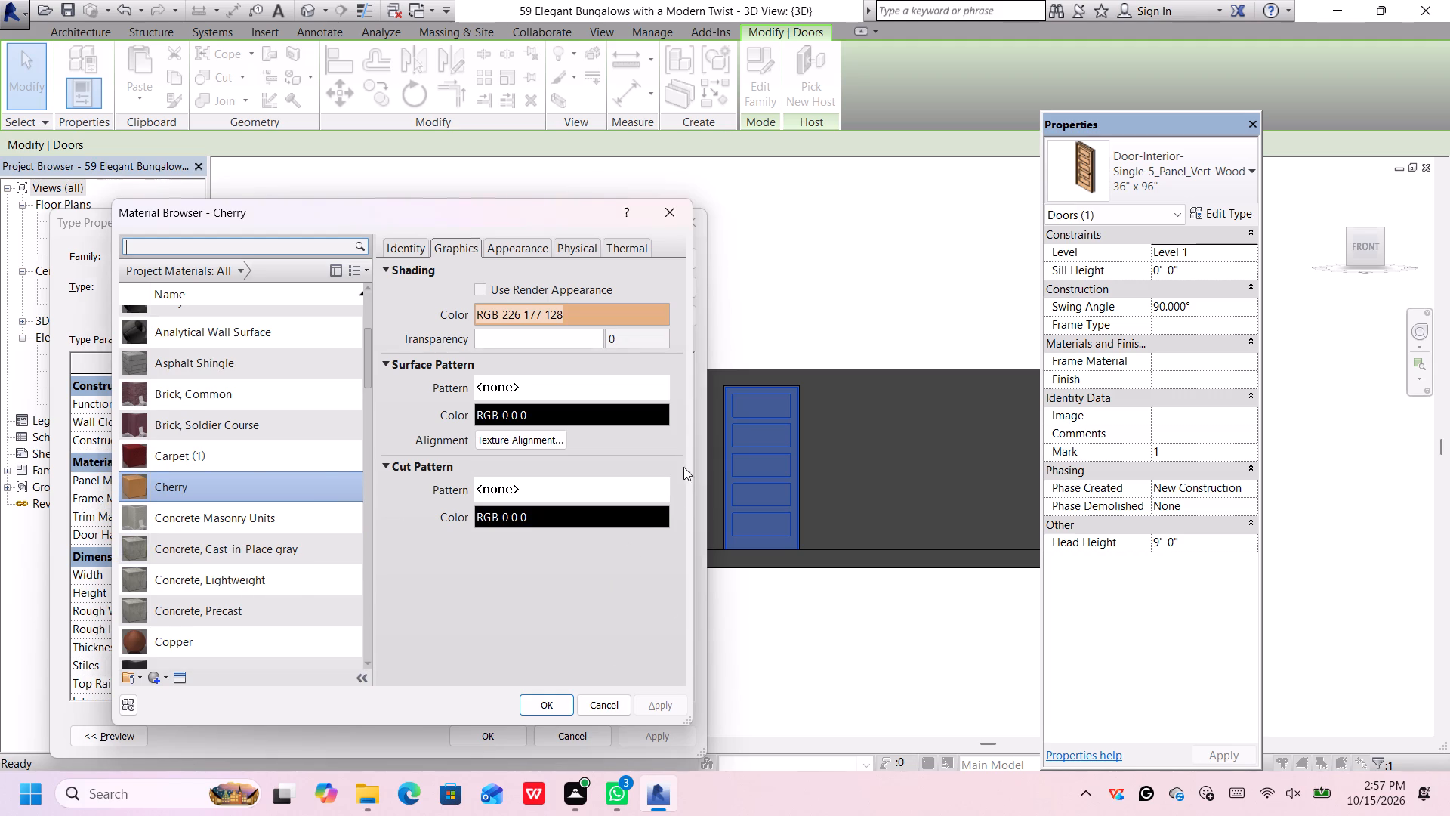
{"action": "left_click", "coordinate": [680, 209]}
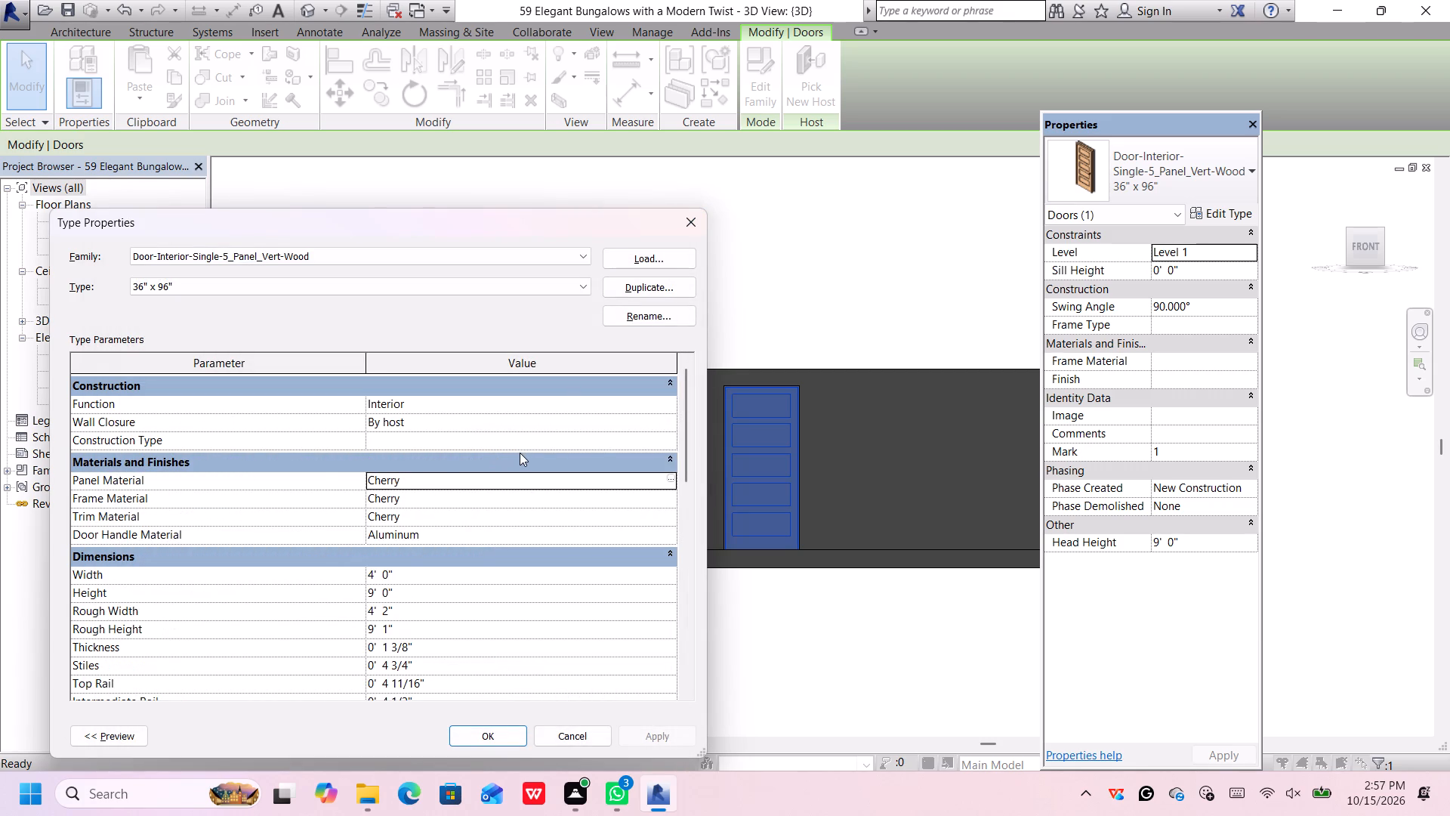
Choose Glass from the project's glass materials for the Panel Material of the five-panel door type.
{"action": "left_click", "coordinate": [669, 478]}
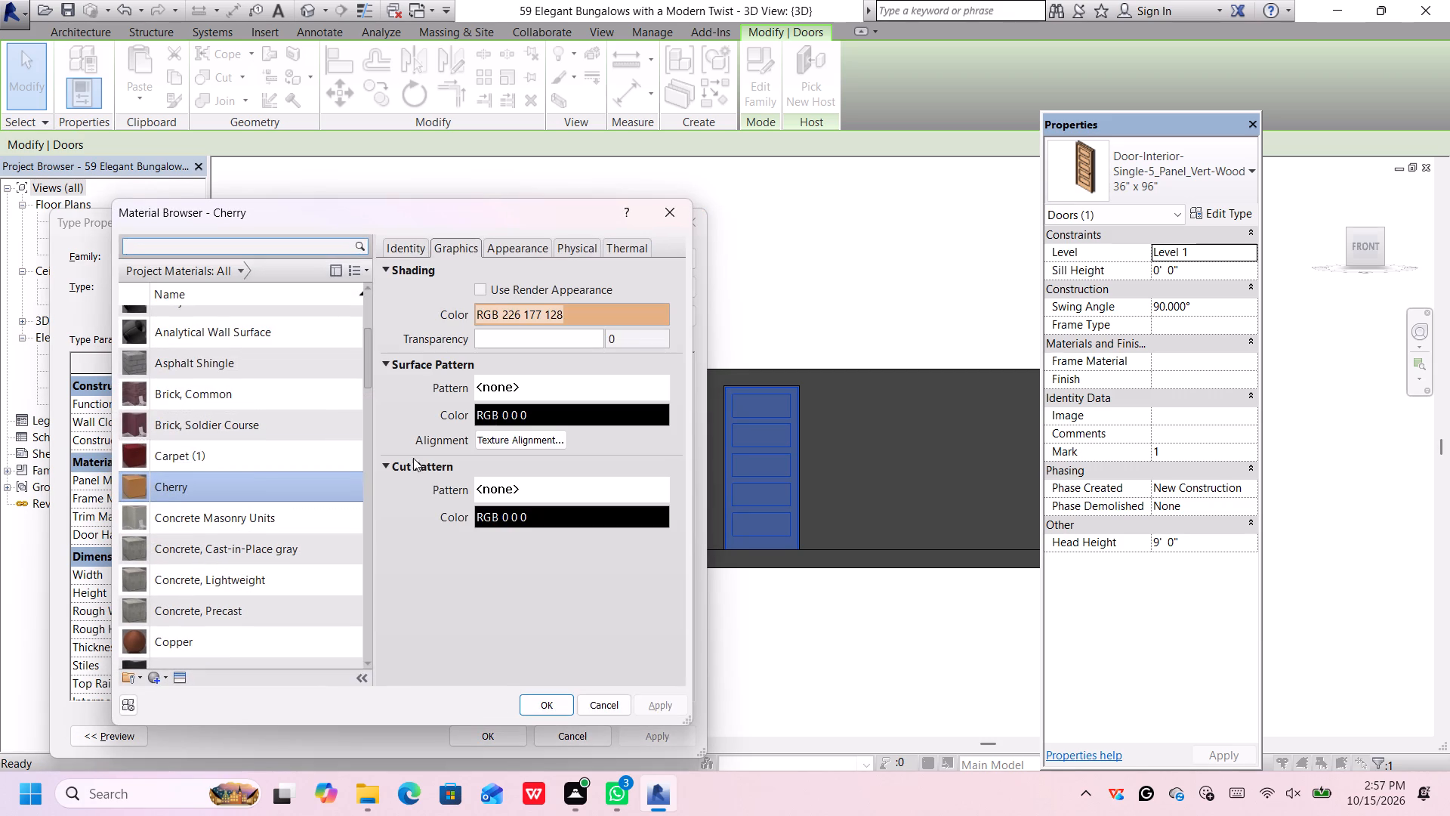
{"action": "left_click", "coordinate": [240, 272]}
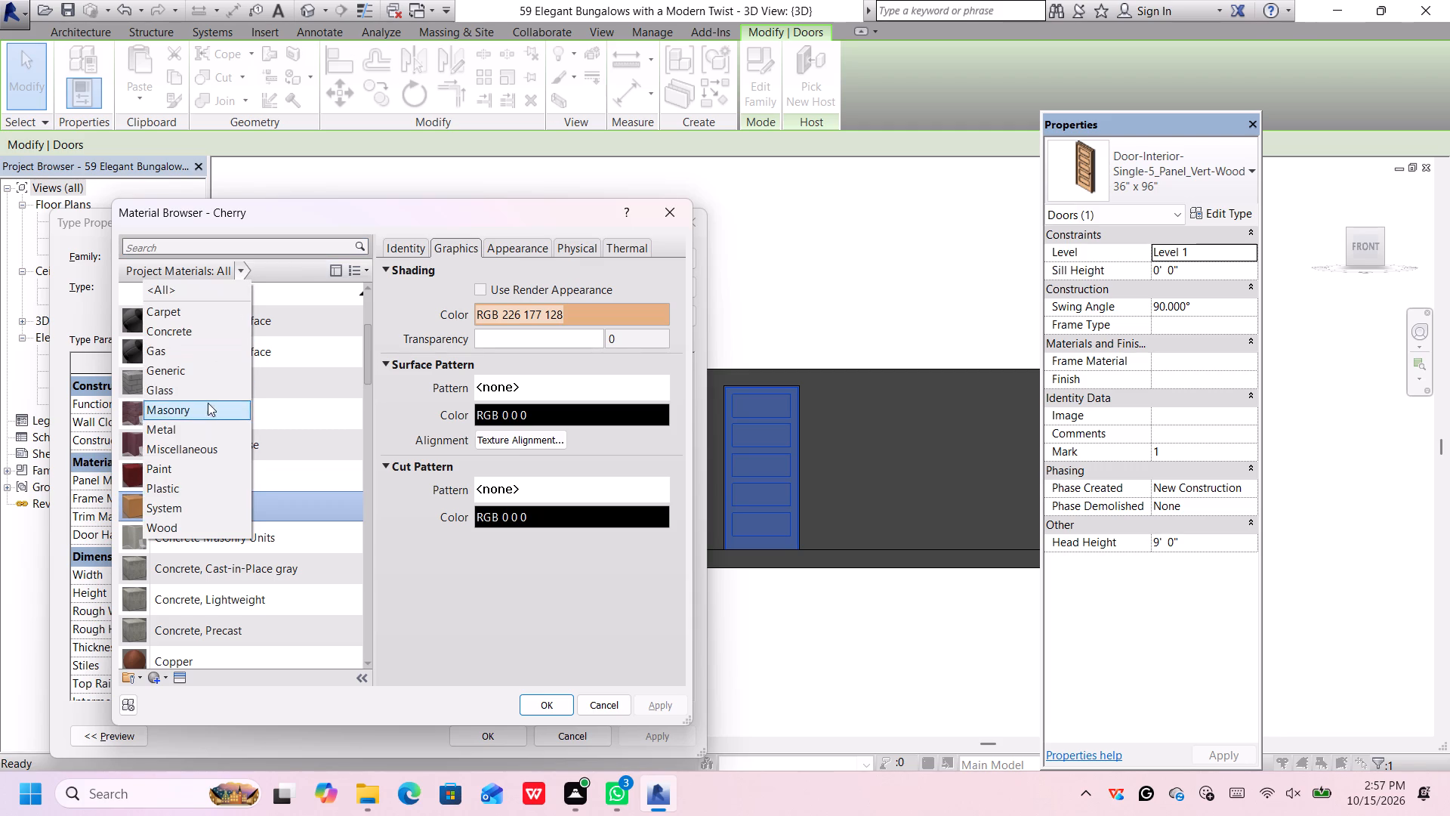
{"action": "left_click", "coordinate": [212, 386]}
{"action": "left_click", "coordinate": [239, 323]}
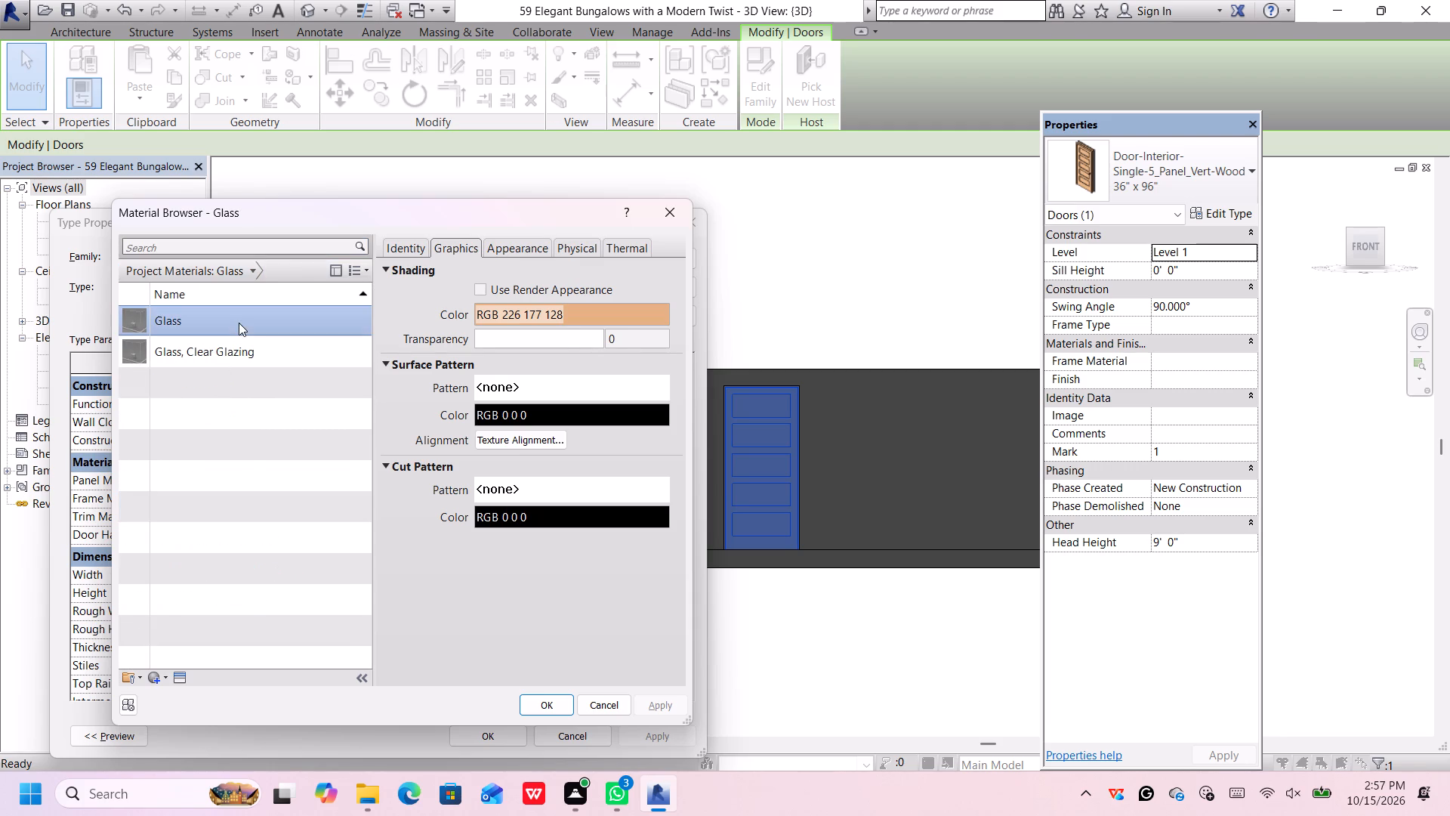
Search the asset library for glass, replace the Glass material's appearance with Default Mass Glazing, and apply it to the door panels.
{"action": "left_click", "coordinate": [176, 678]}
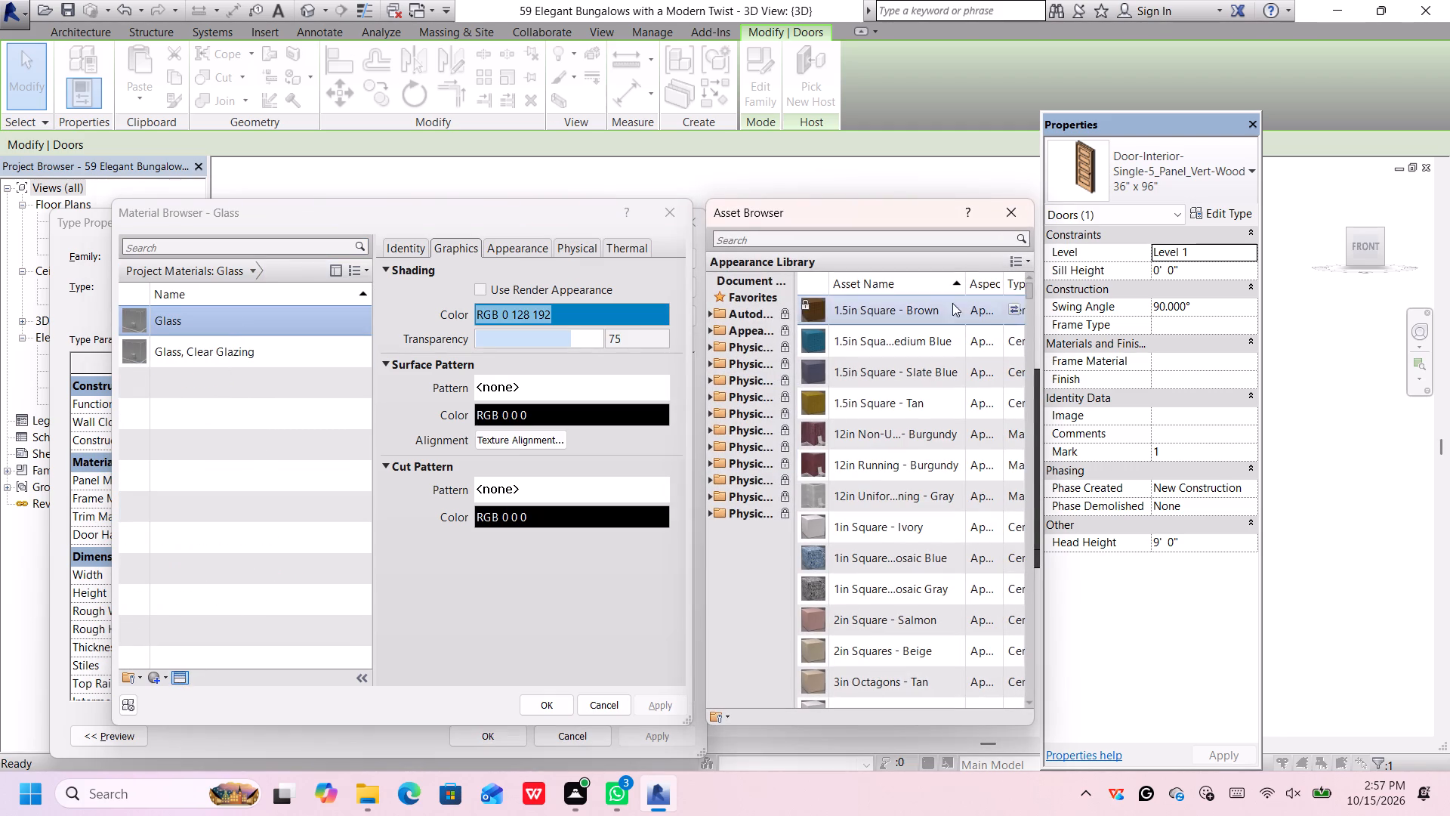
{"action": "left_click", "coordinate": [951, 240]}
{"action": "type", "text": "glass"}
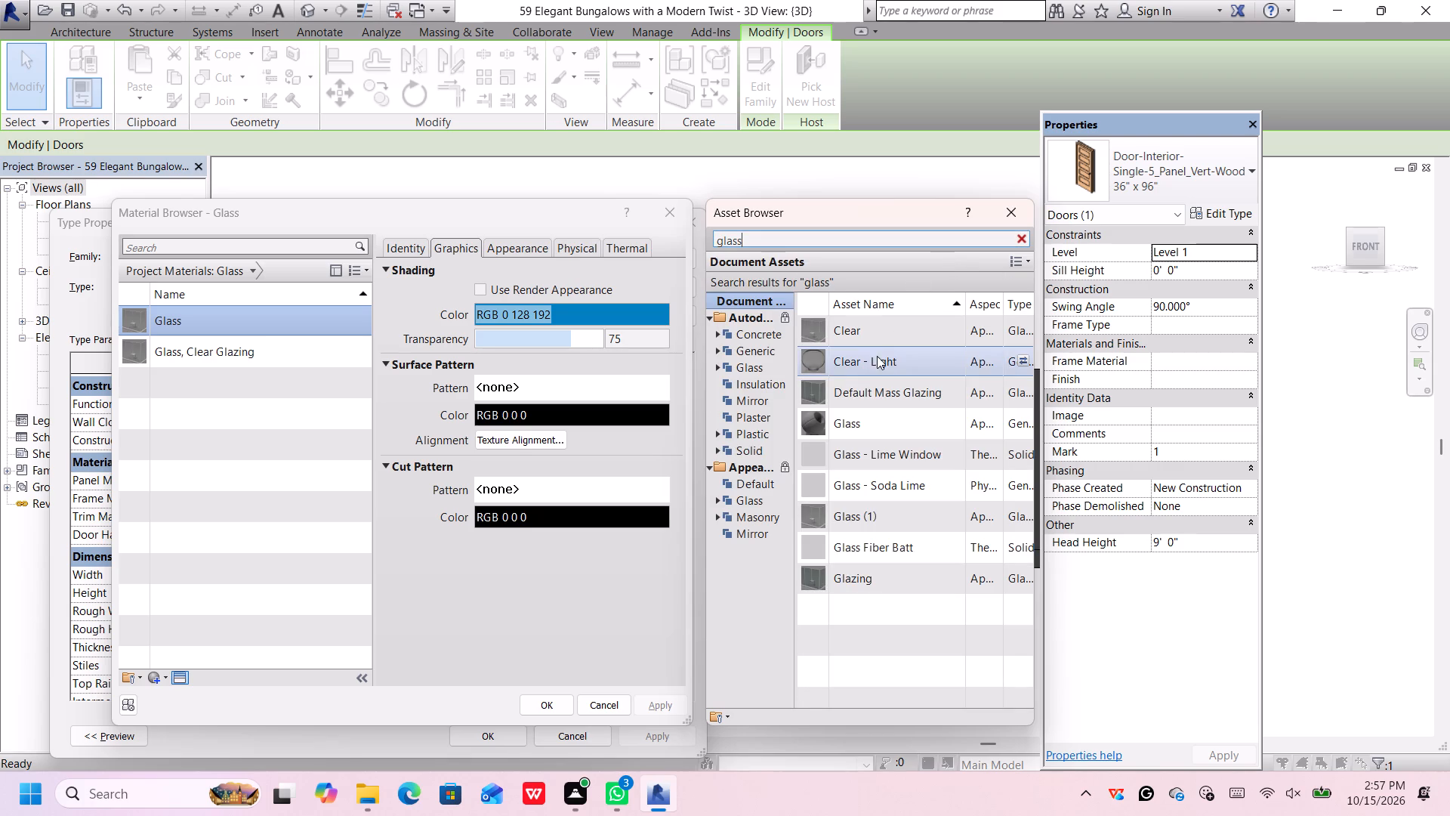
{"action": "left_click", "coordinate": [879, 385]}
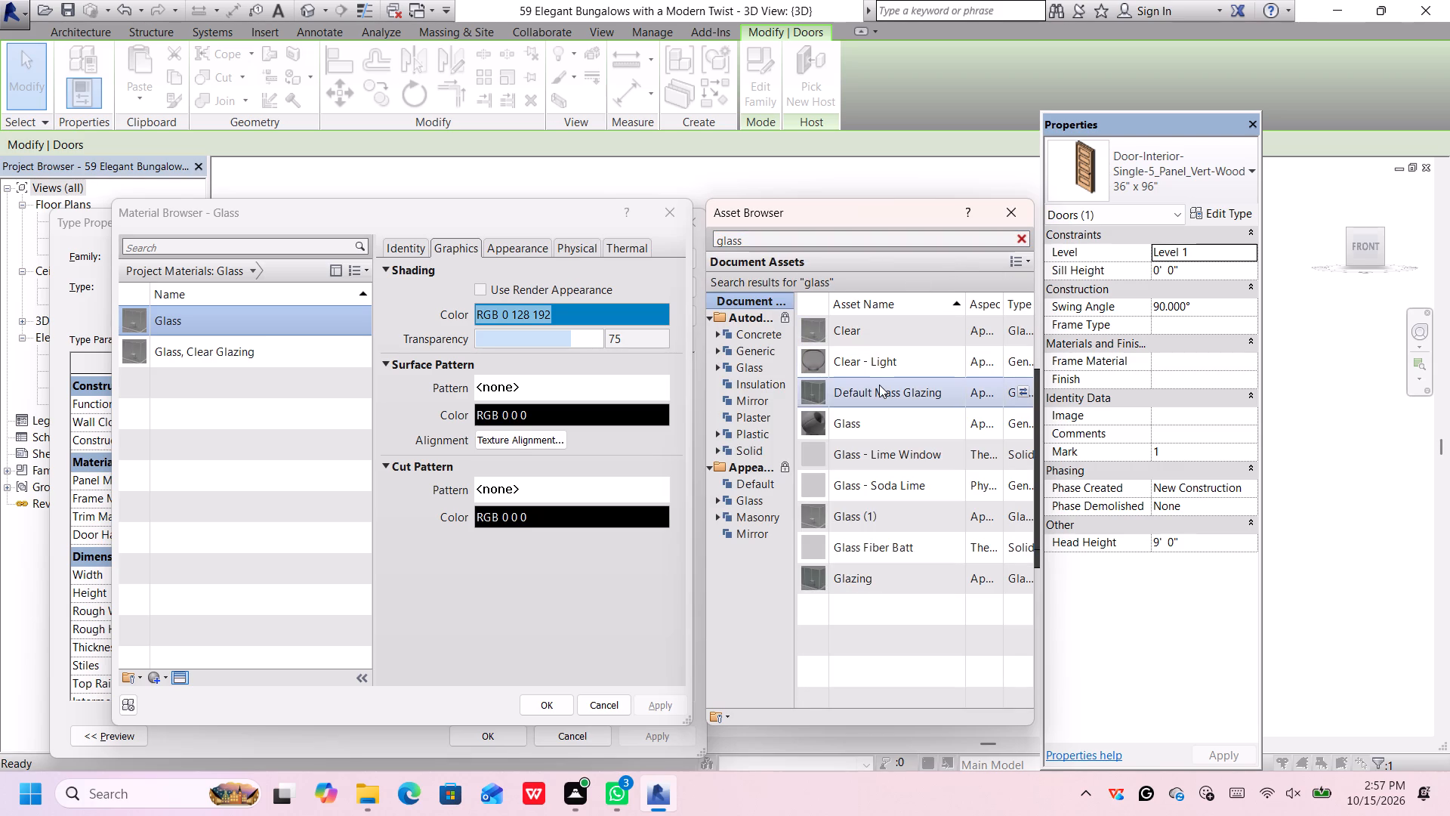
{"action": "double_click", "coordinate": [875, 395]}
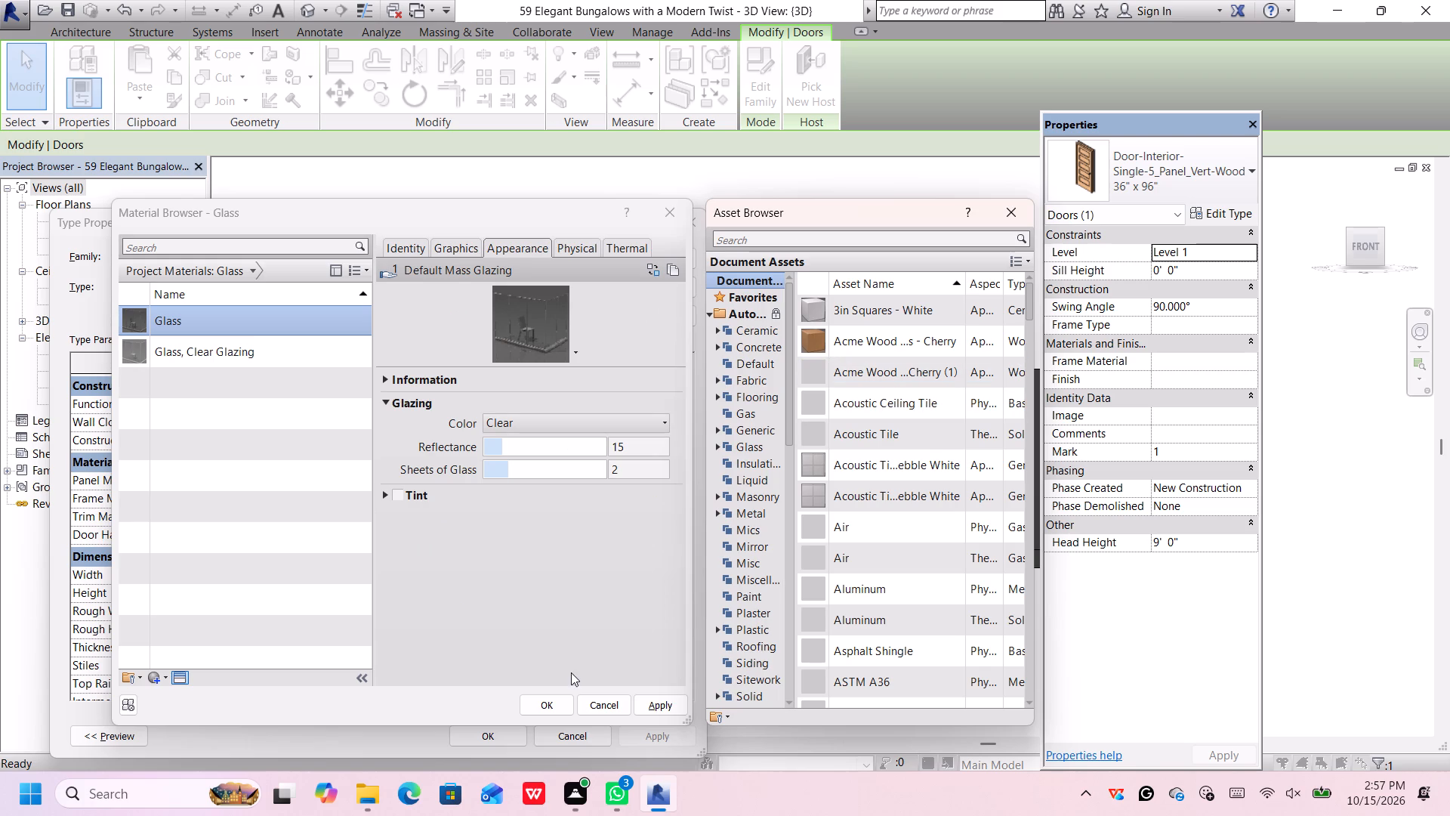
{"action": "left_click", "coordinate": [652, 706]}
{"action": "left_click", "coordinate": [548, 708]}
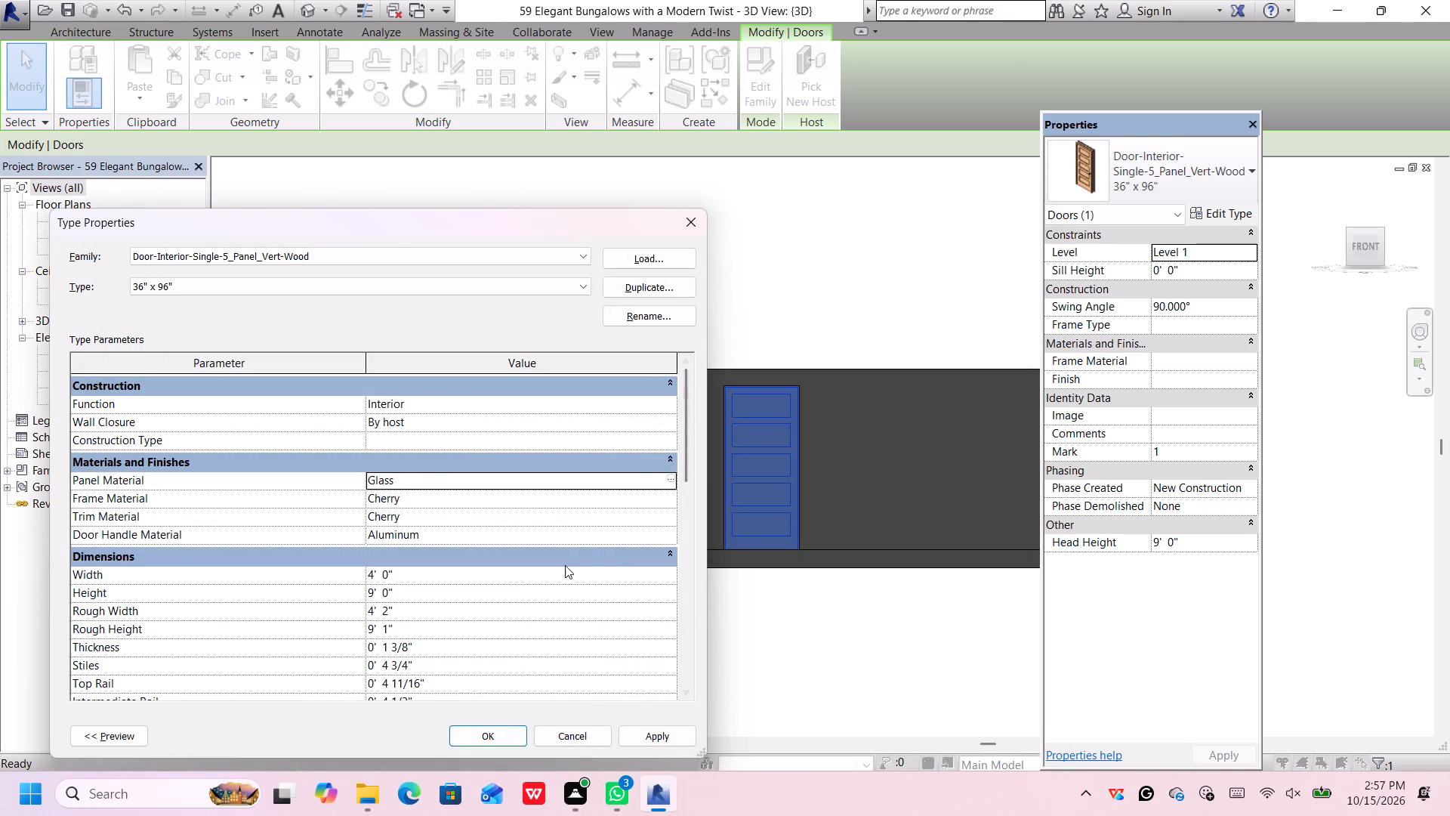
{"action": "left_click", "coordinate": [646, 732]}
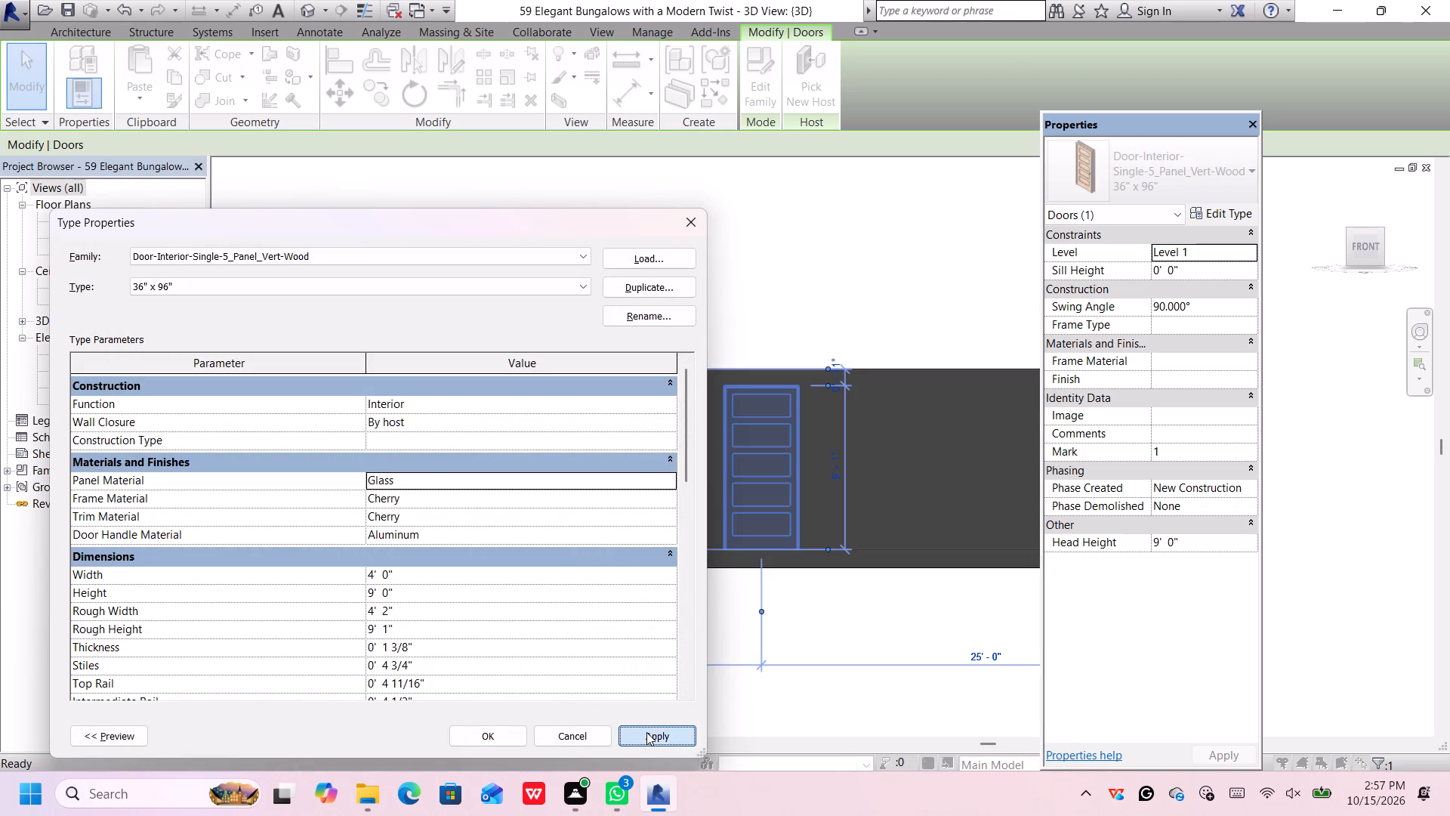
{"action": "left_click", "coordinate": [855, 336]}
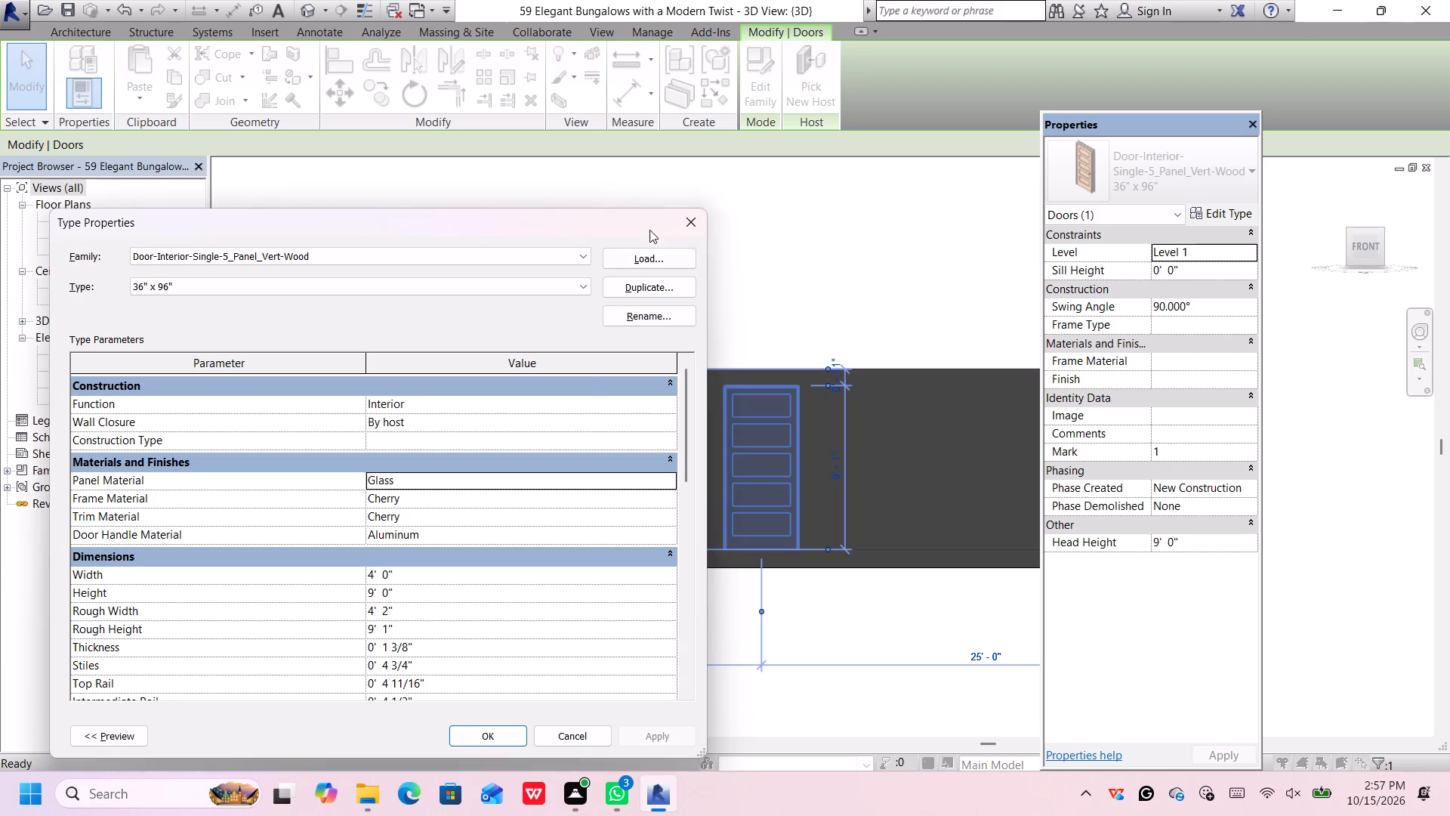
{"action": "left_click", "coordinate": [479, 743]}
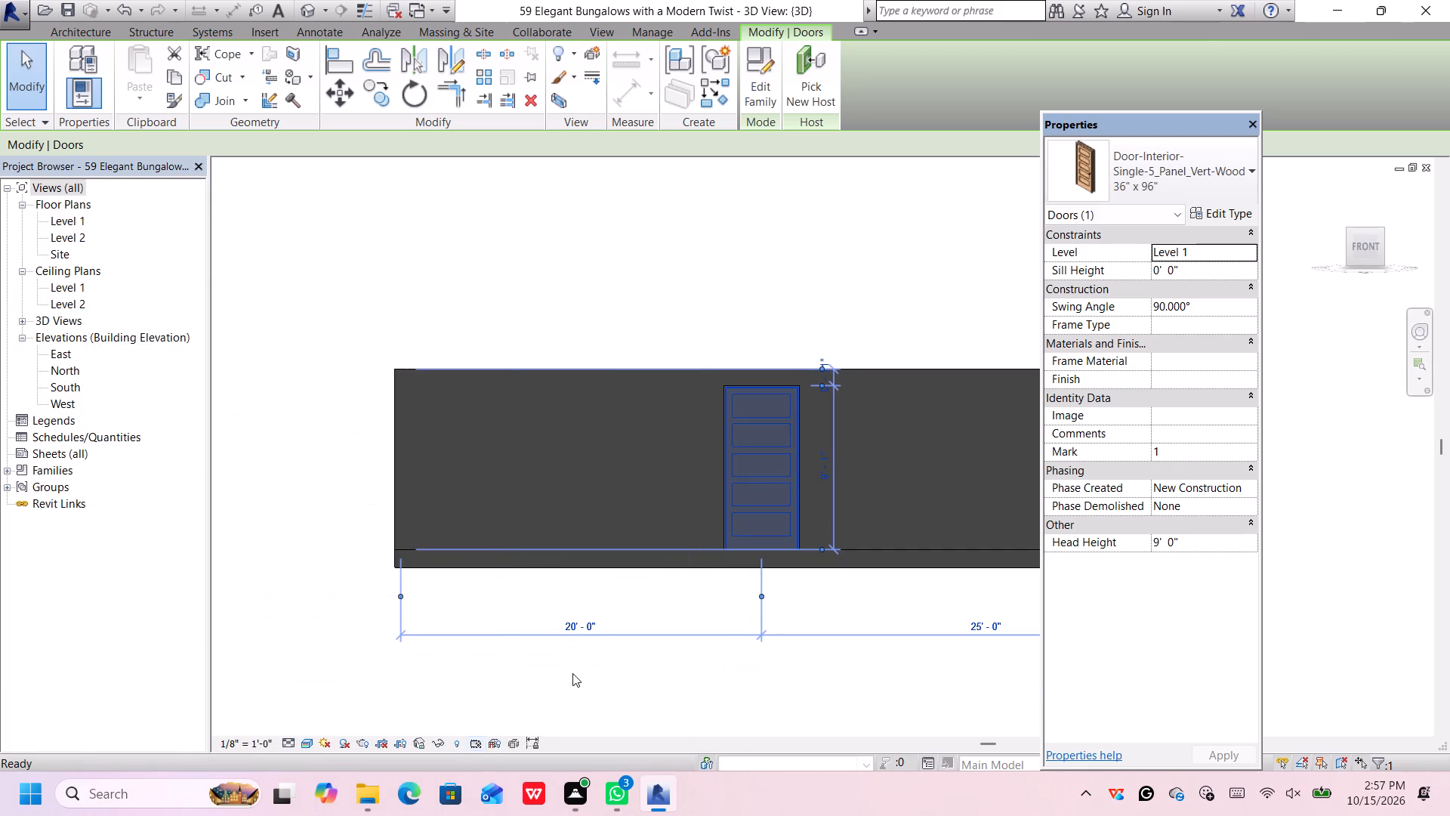
Examine the panels and frame of the front-wall door up close.
{"action": "left_click", "coordinate": [639, 669]}
{"action": "scroll", "coordinate": [765, 498], "scroll_direction": "up", "scroll_amount": 5}
{"action": "scroll", "coordinate": [765, 505], "scroll_direction": "down", "scroll_amount": 3}
{"action": "middle_click_drag", "start_coordinate": [764, 509], "coordinate": [714, 536]}
{"action": "middle_click", "coordinate": [714, 536]}
{"action": "scroll", "coordinate": [718, 514], "scroll_direction": "up", "scroll_amount": 4}
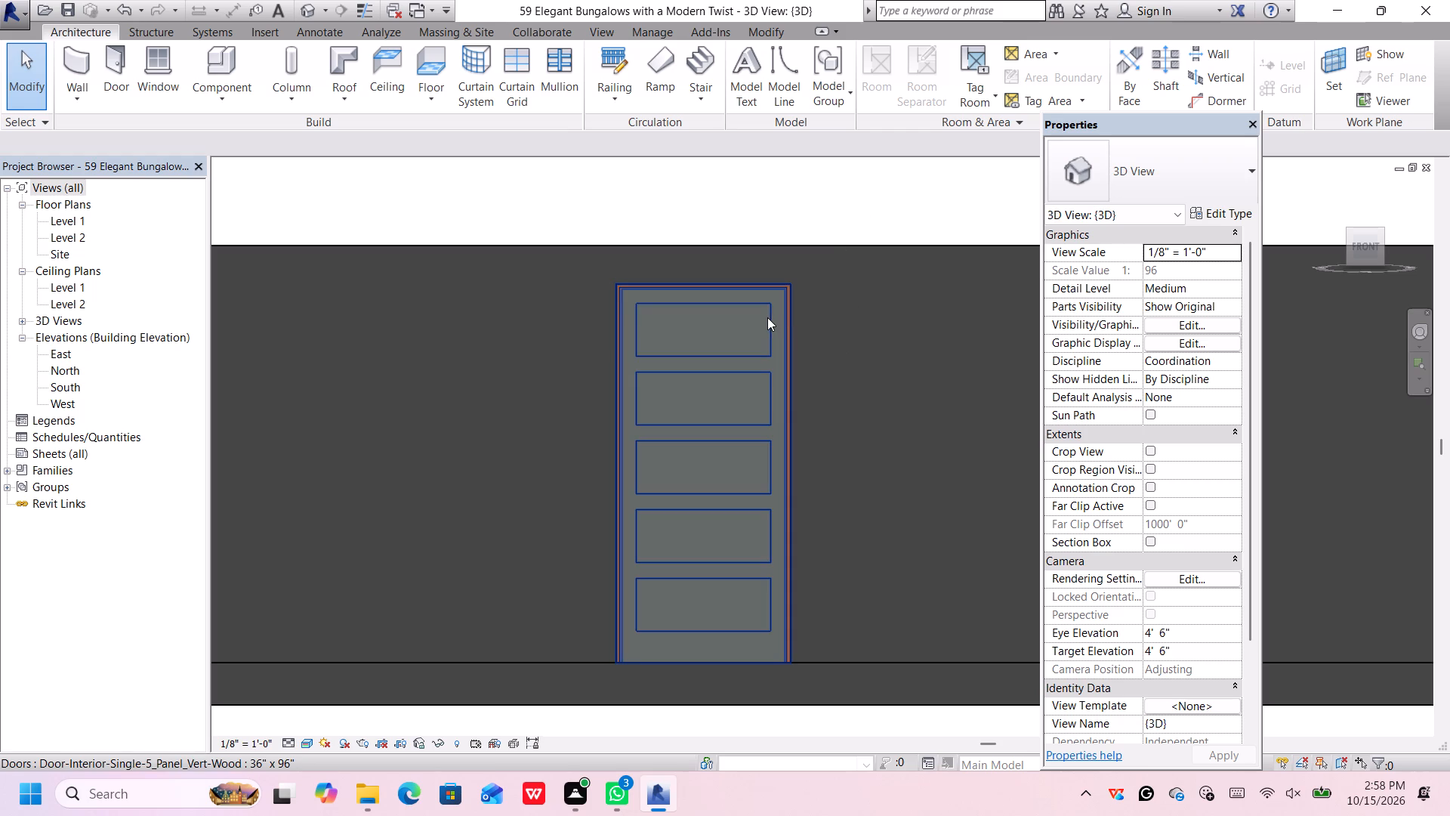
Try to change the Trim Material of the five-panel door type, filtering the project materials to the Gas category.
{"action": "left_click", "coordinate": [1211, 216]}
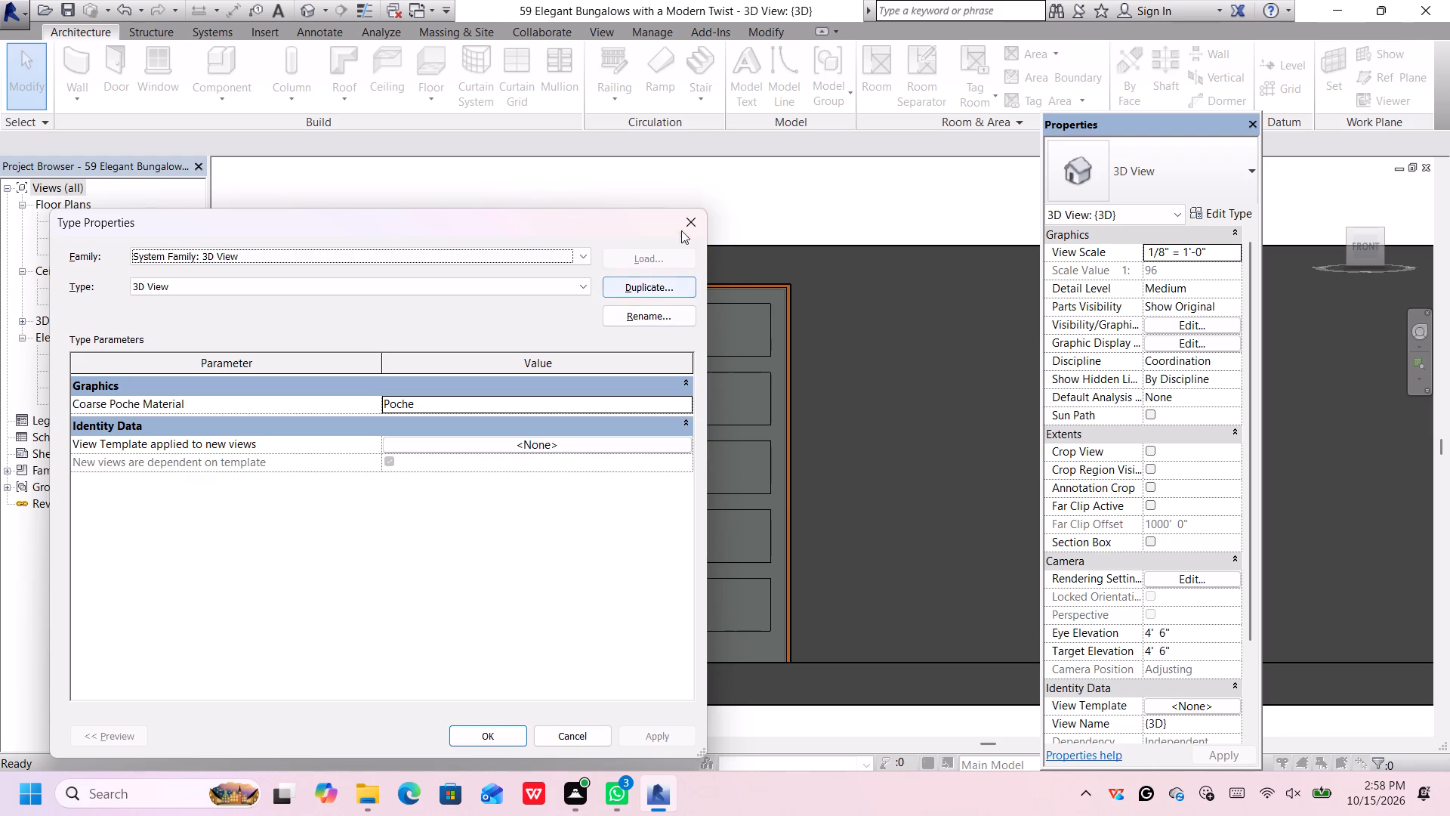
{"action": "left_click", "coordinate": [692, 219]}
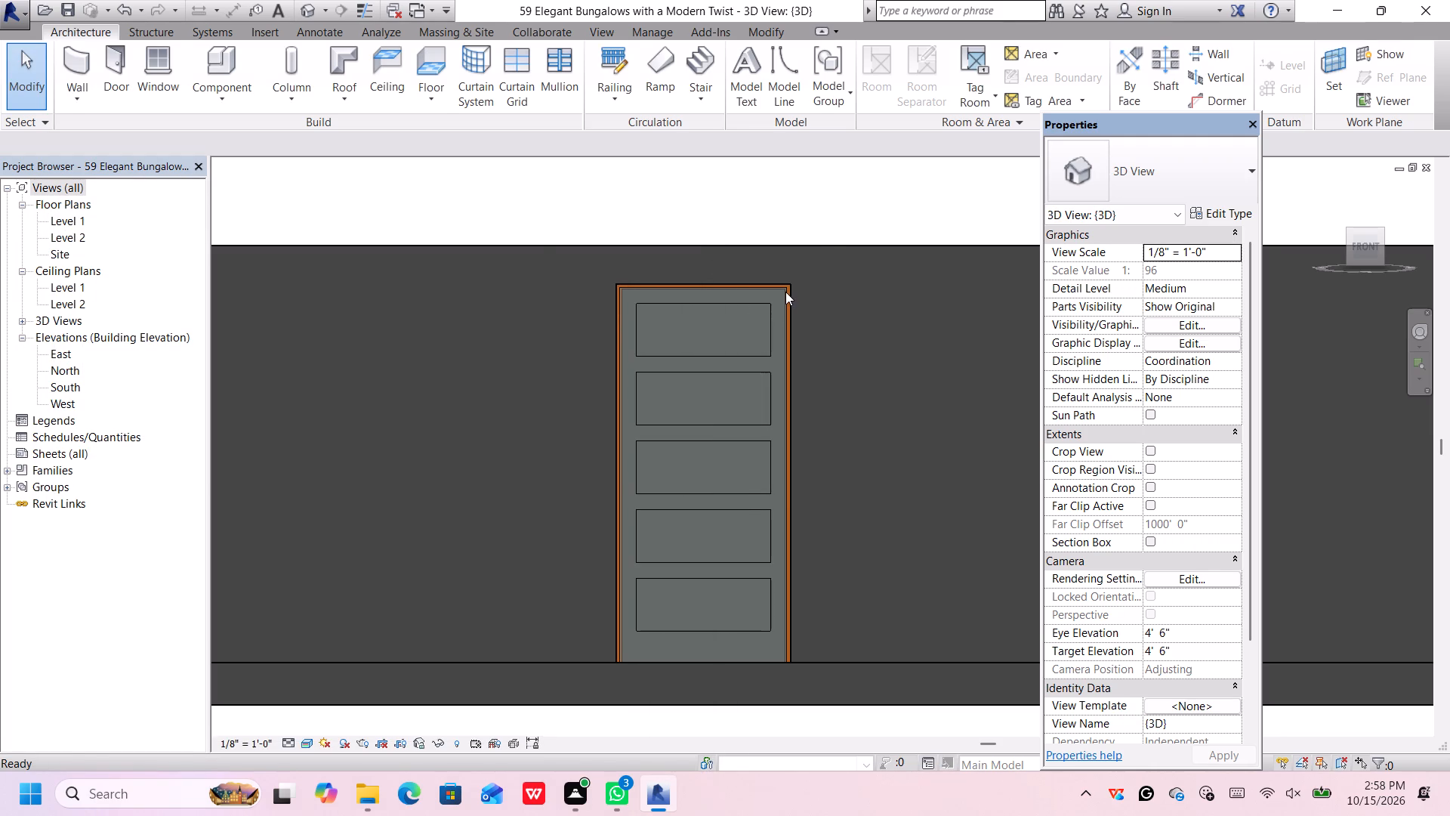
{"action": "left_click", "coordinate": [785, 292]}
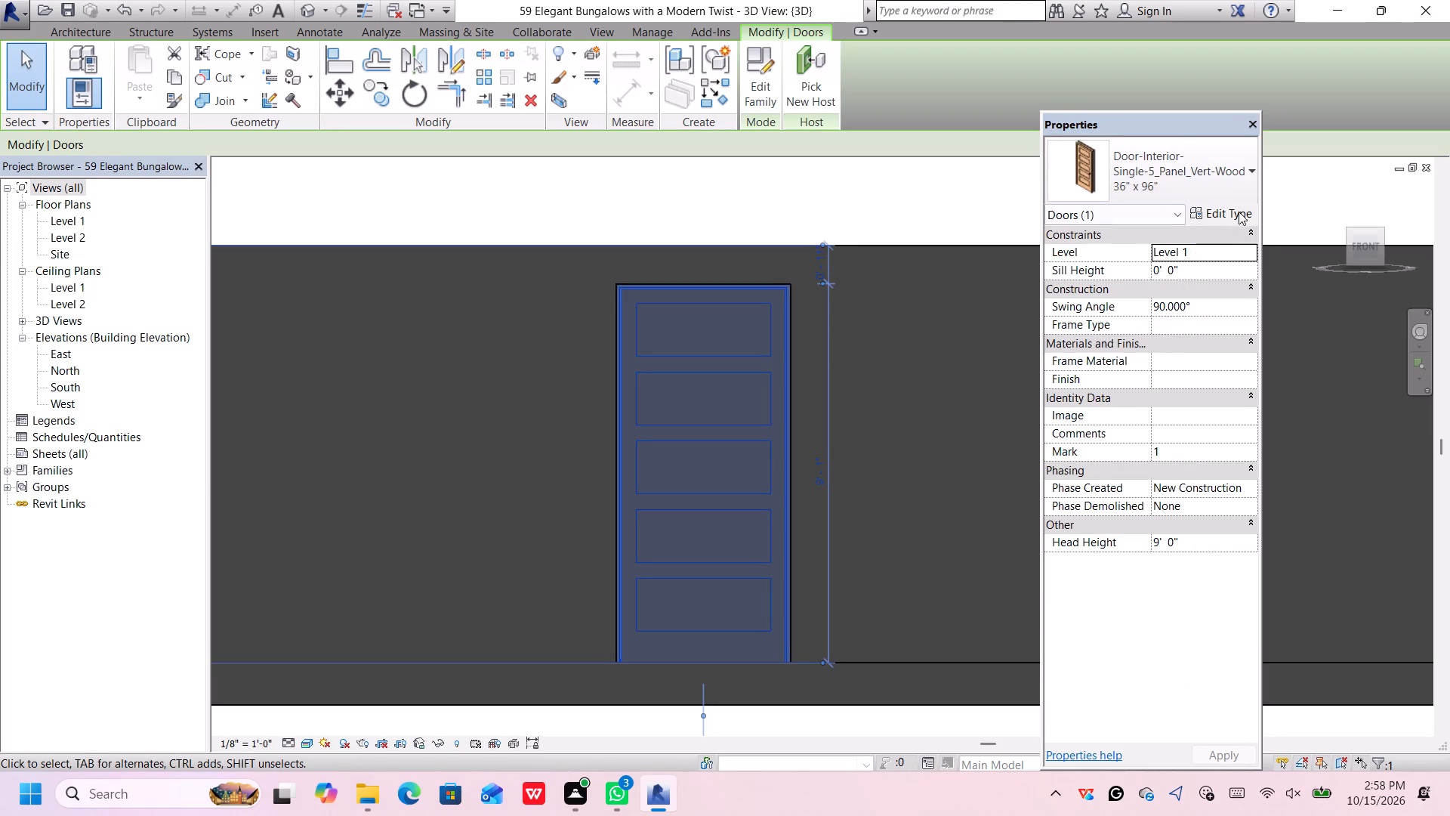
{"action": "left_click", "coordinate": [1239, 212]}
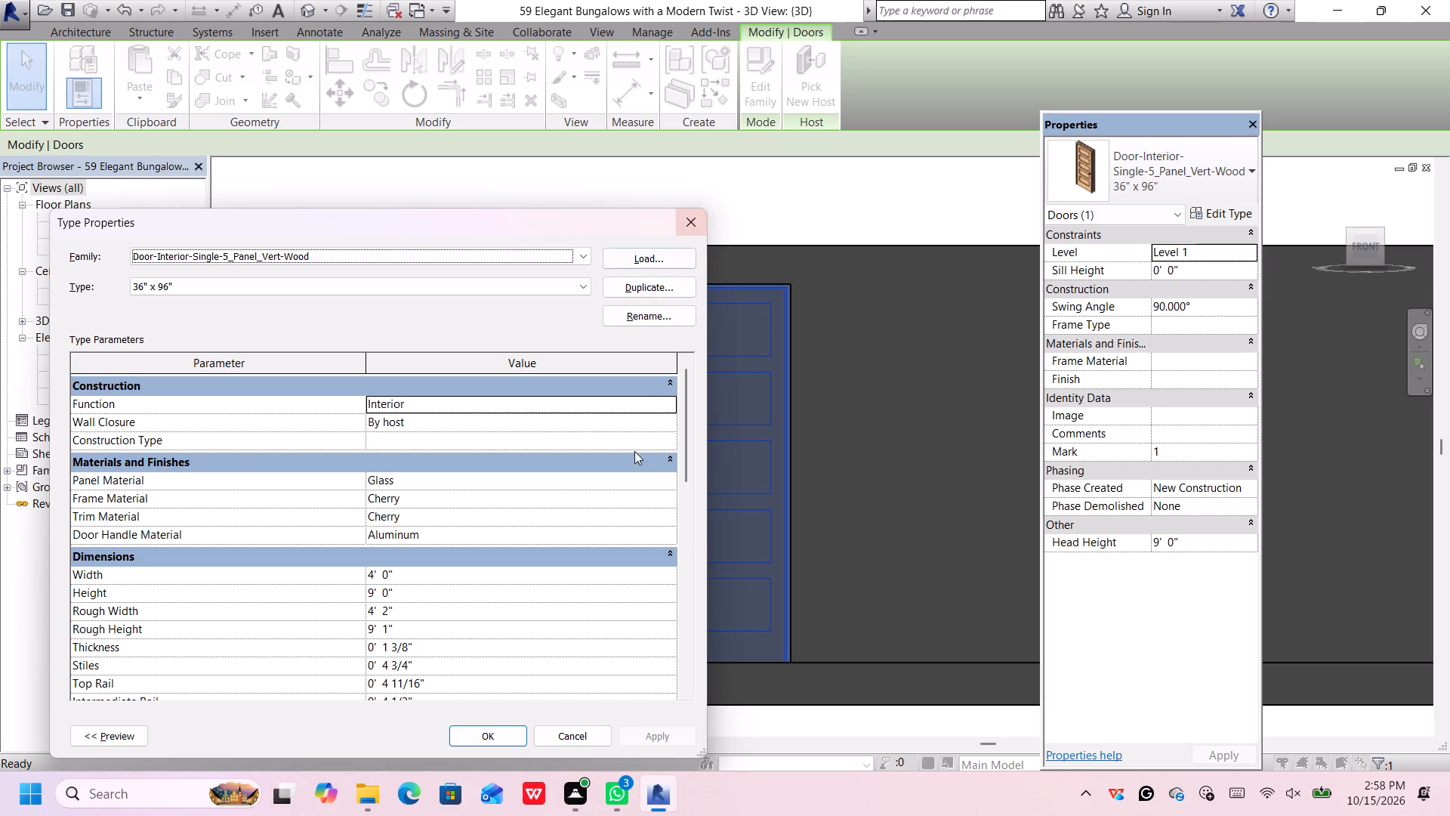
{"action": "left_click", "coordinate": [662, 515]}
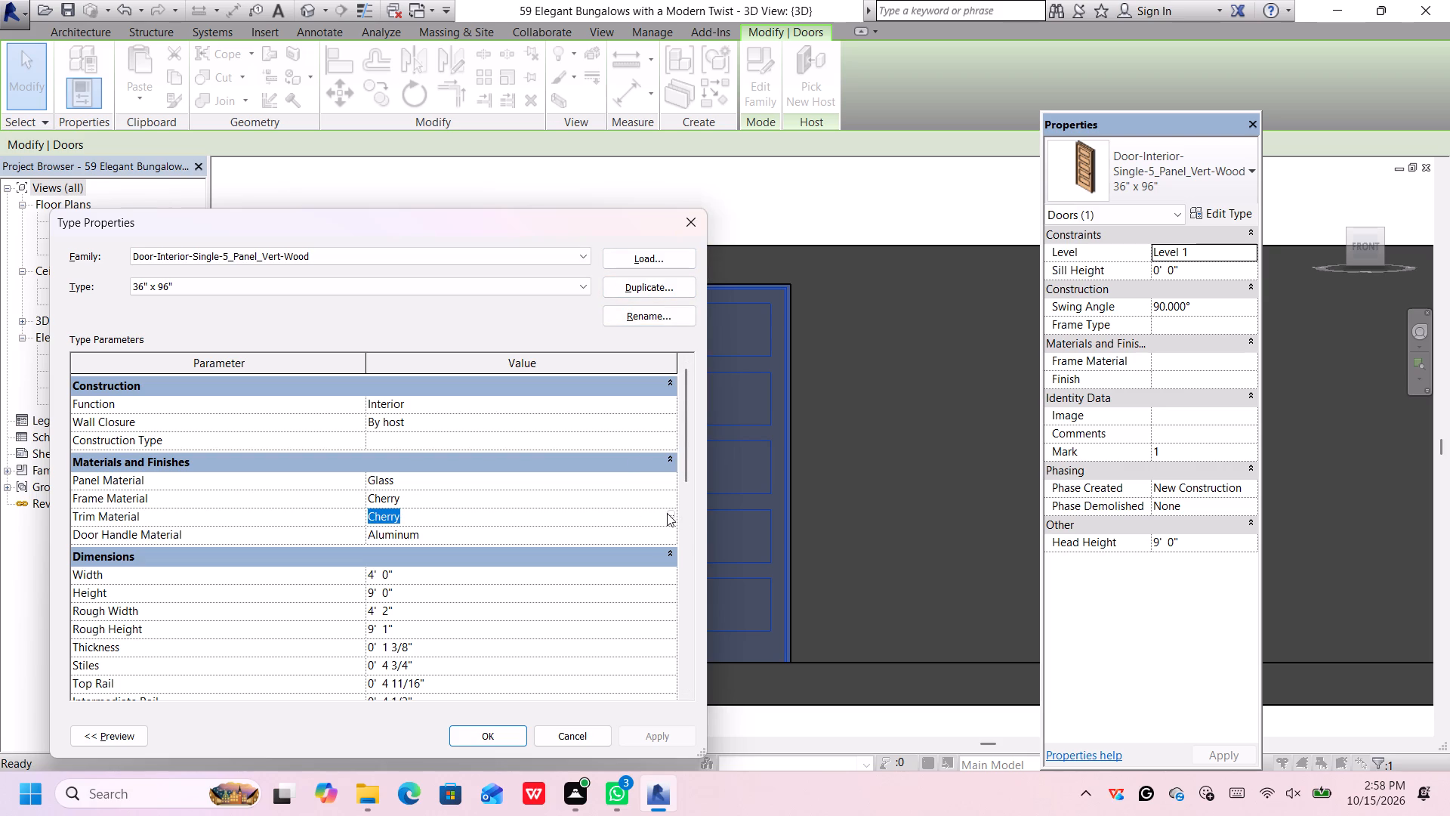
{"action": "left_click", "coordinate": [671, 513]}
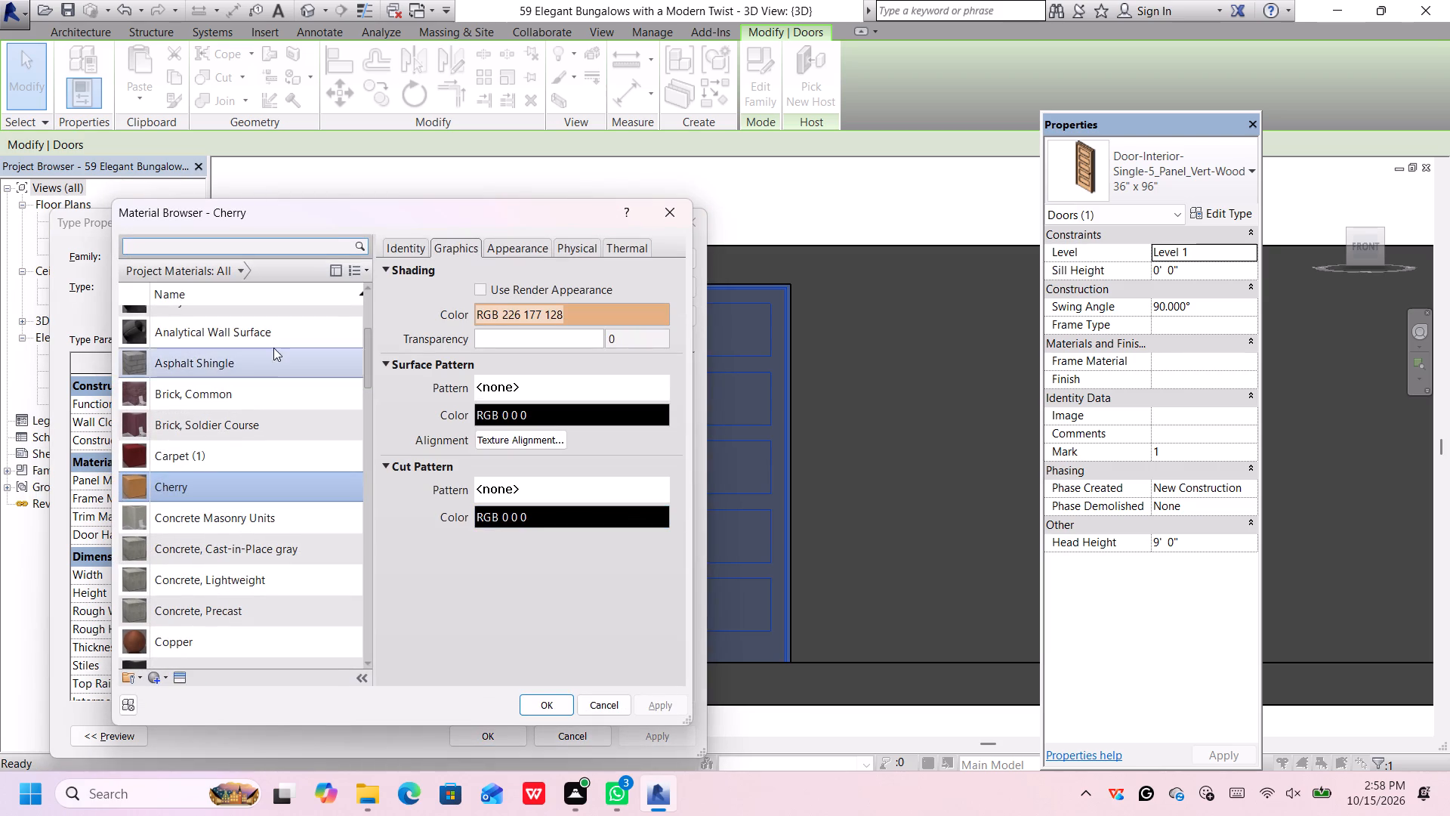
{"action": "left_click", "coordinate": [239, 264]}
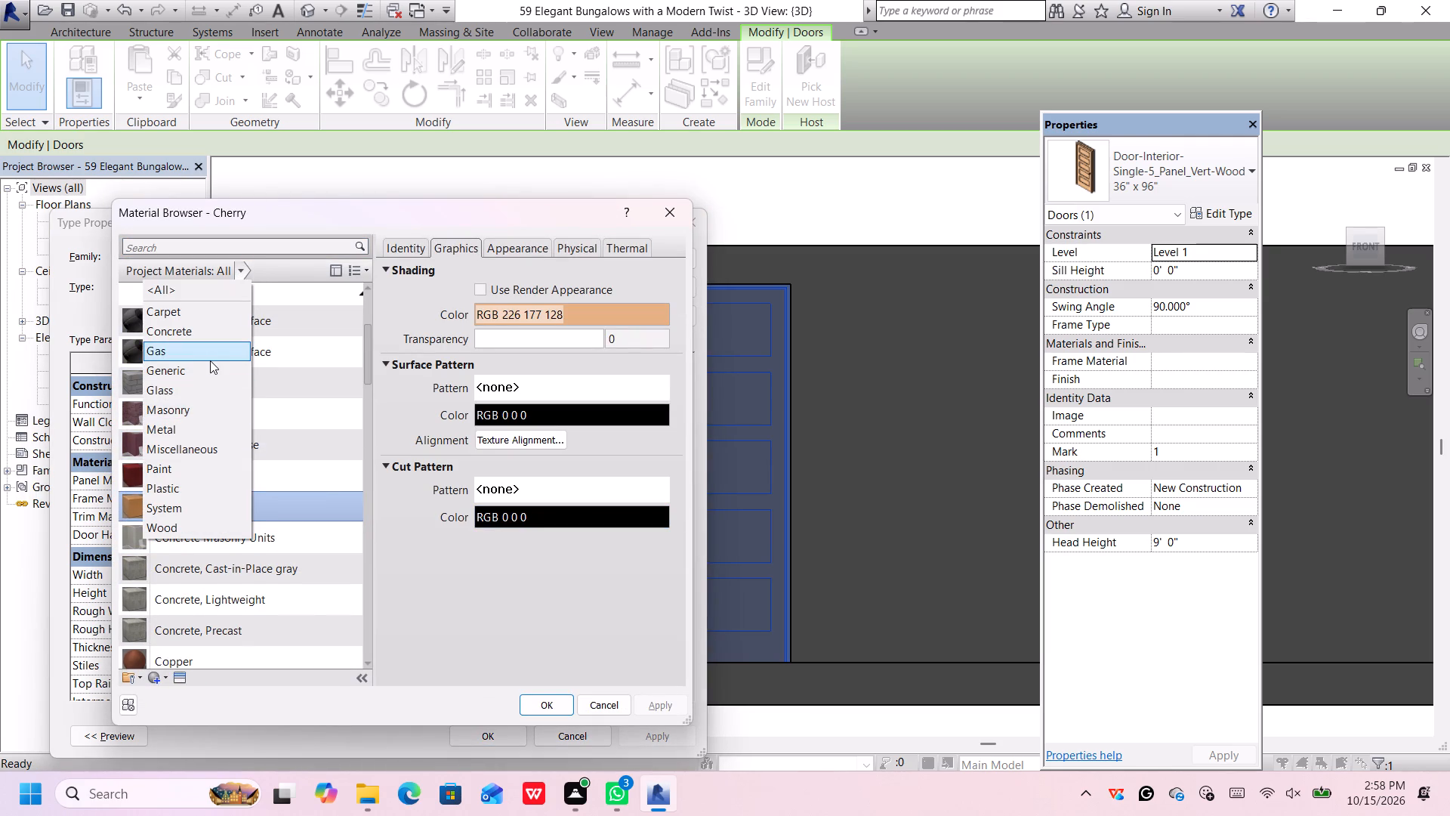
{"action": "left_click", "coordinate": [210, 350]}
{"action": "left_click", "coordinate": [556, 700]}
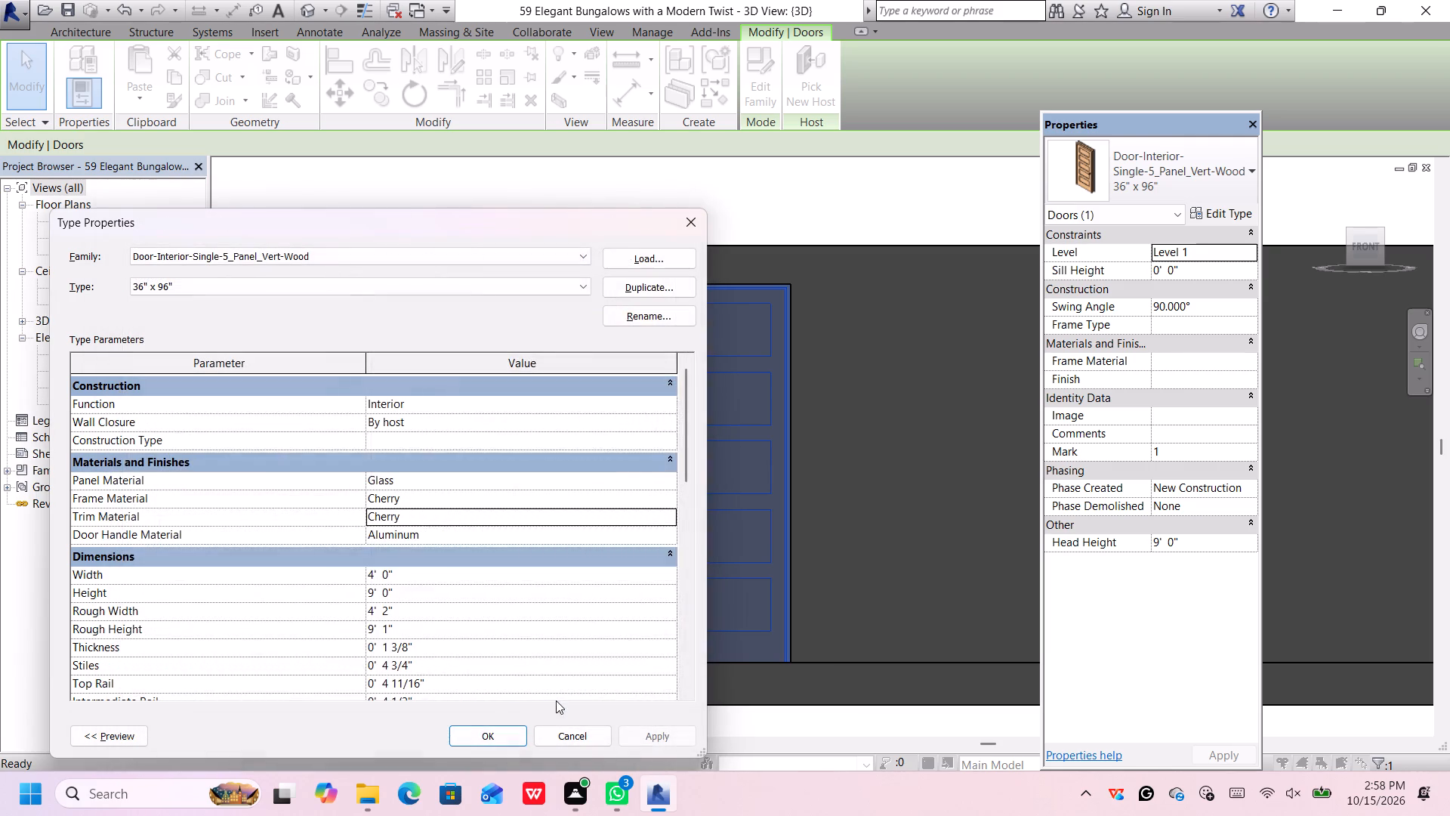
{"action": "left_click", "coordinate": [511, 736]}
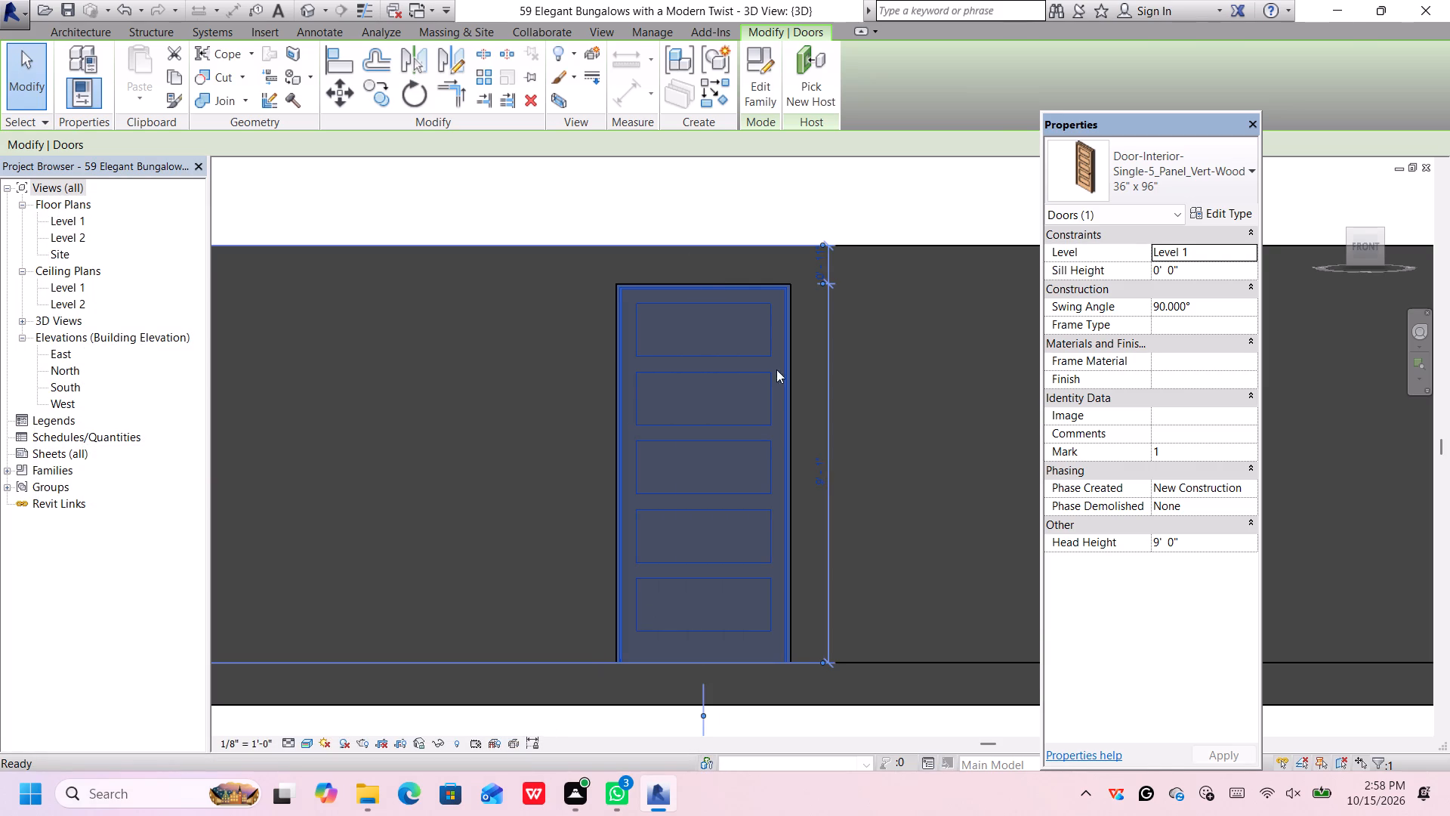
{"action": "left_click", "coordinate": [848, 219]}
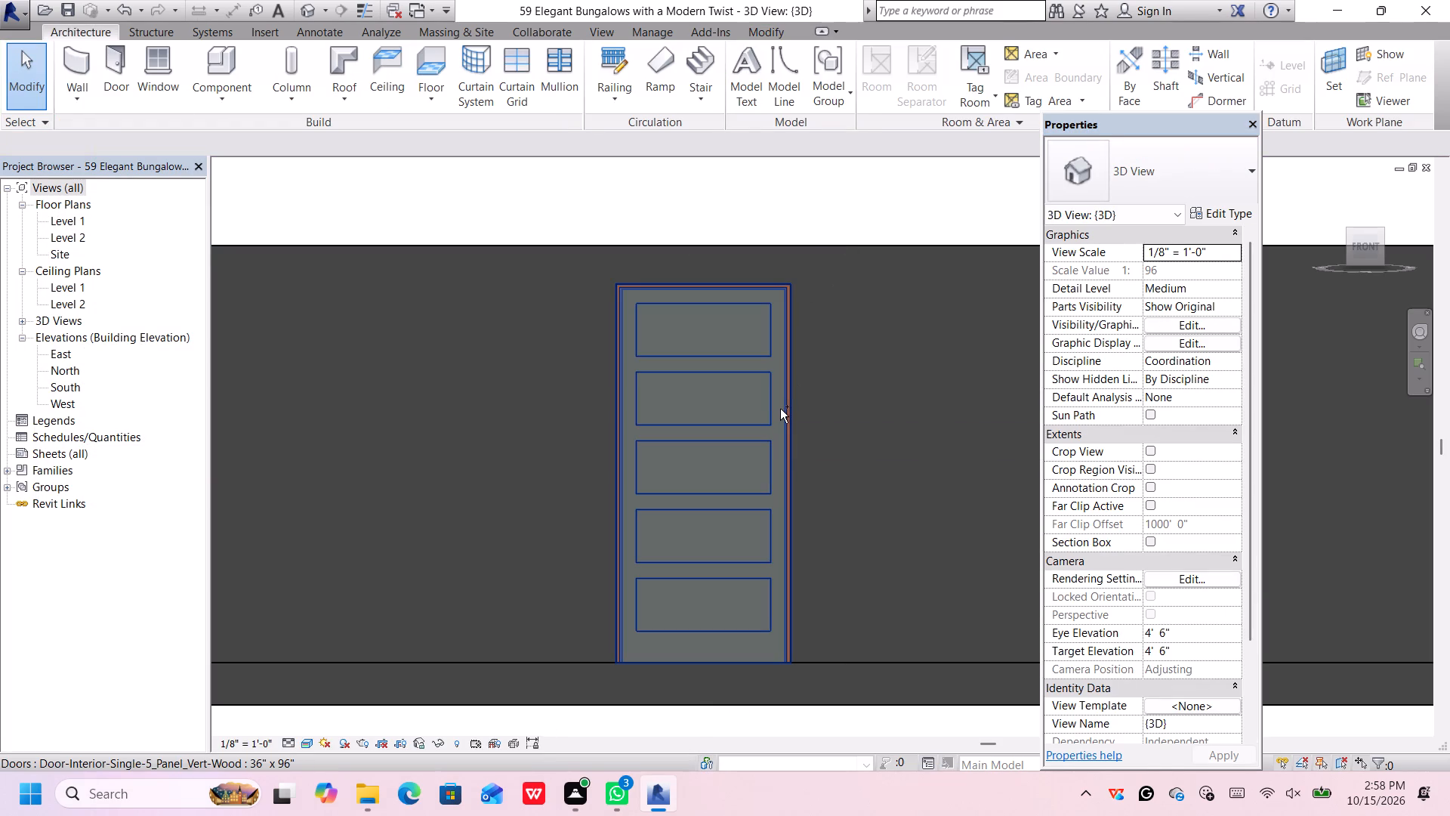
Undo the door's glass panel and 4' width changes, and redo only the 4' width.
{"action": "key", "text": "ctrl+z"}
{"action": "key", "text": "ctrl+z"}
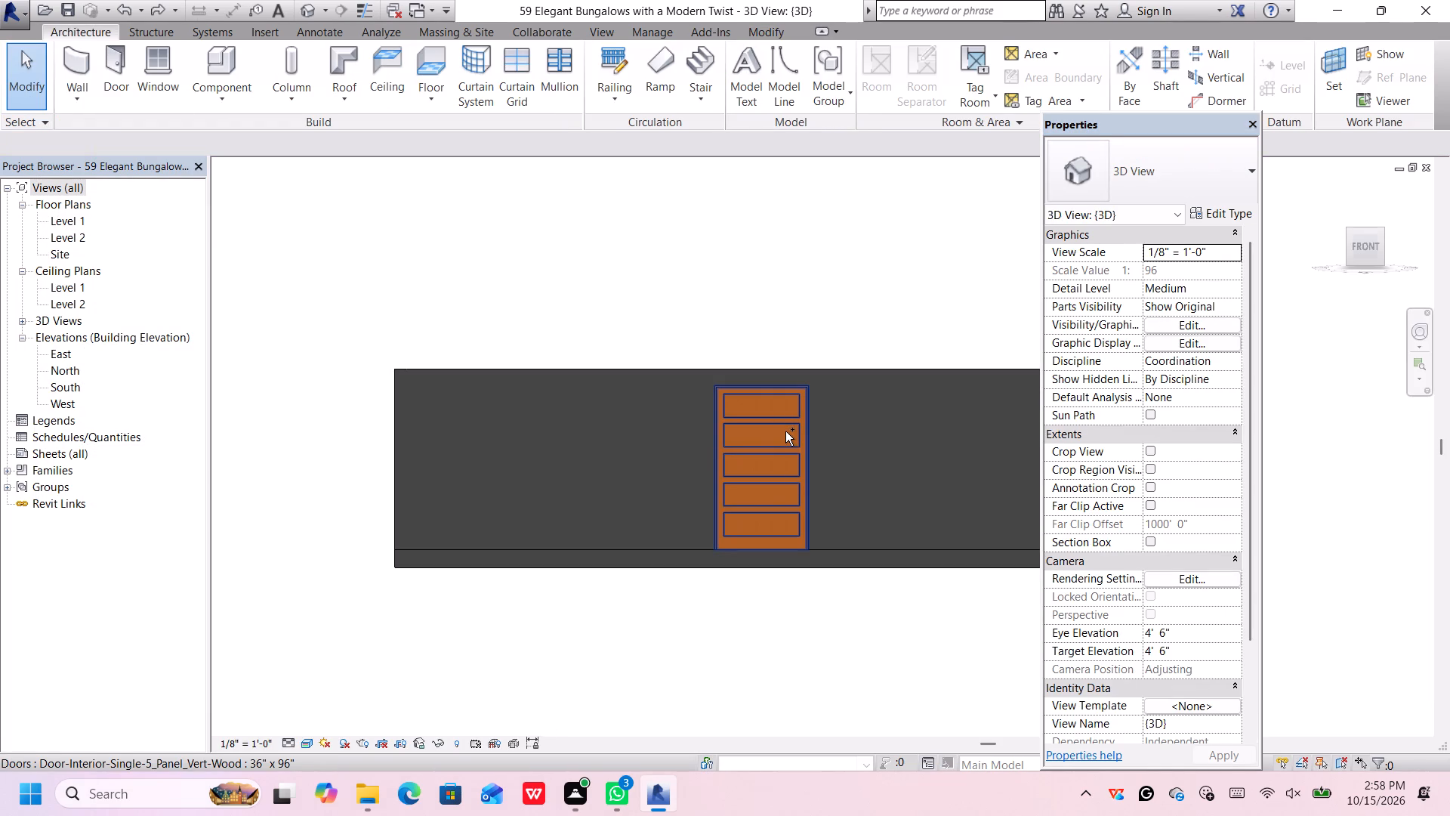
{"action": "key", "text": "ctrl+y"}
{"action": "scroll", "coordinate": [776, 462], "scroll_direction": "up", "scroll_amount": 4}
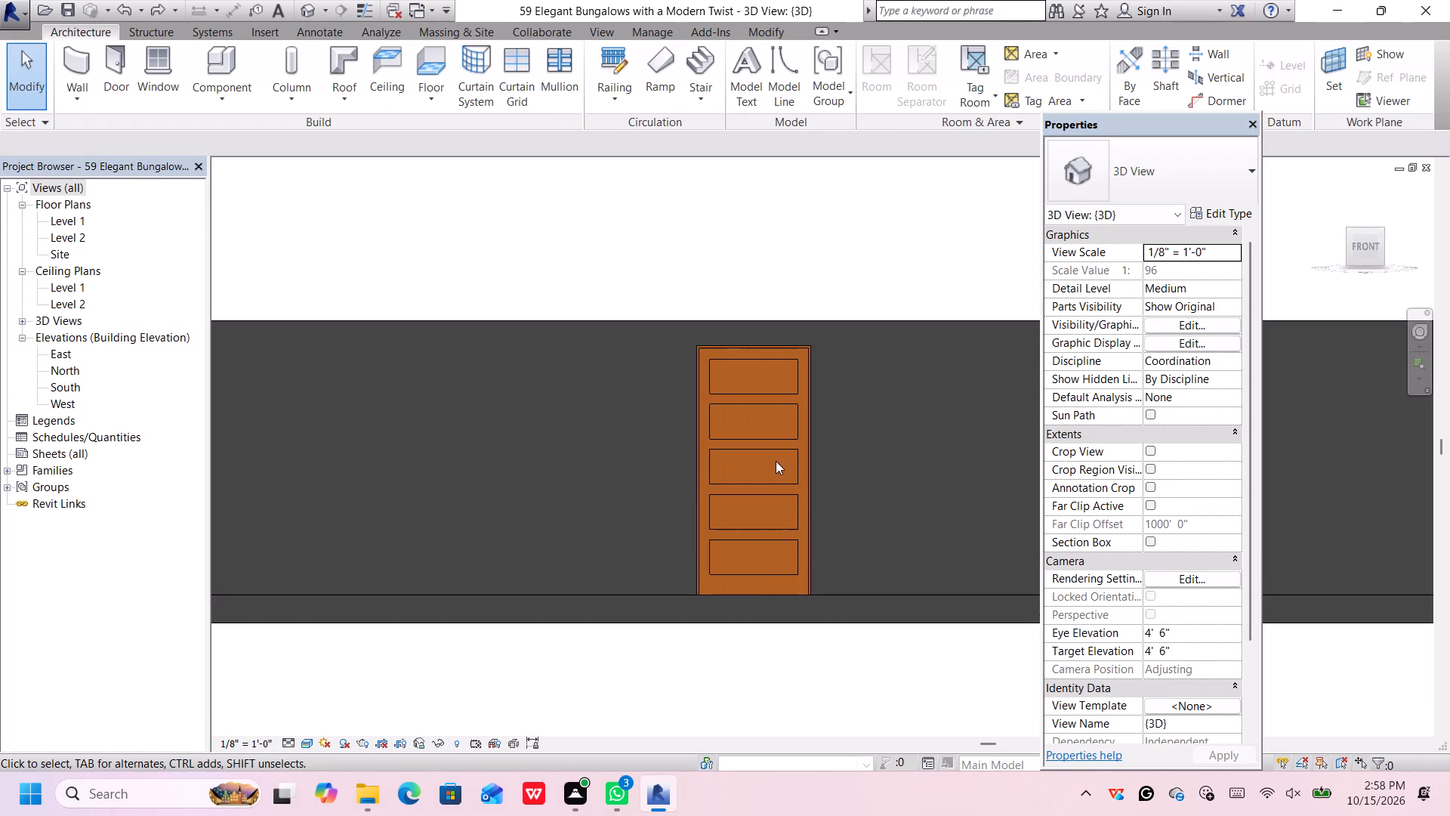
Open the front-wall door's family, Door-Interior-Single-5_Panel_Vert-Wood, for editing.
{"action": "scroll", "coordinate": [761, 419], "scroll_direction": "up", "scroll_amount": 3}
{"action": "left_click", "coordinate": [764, 311]}
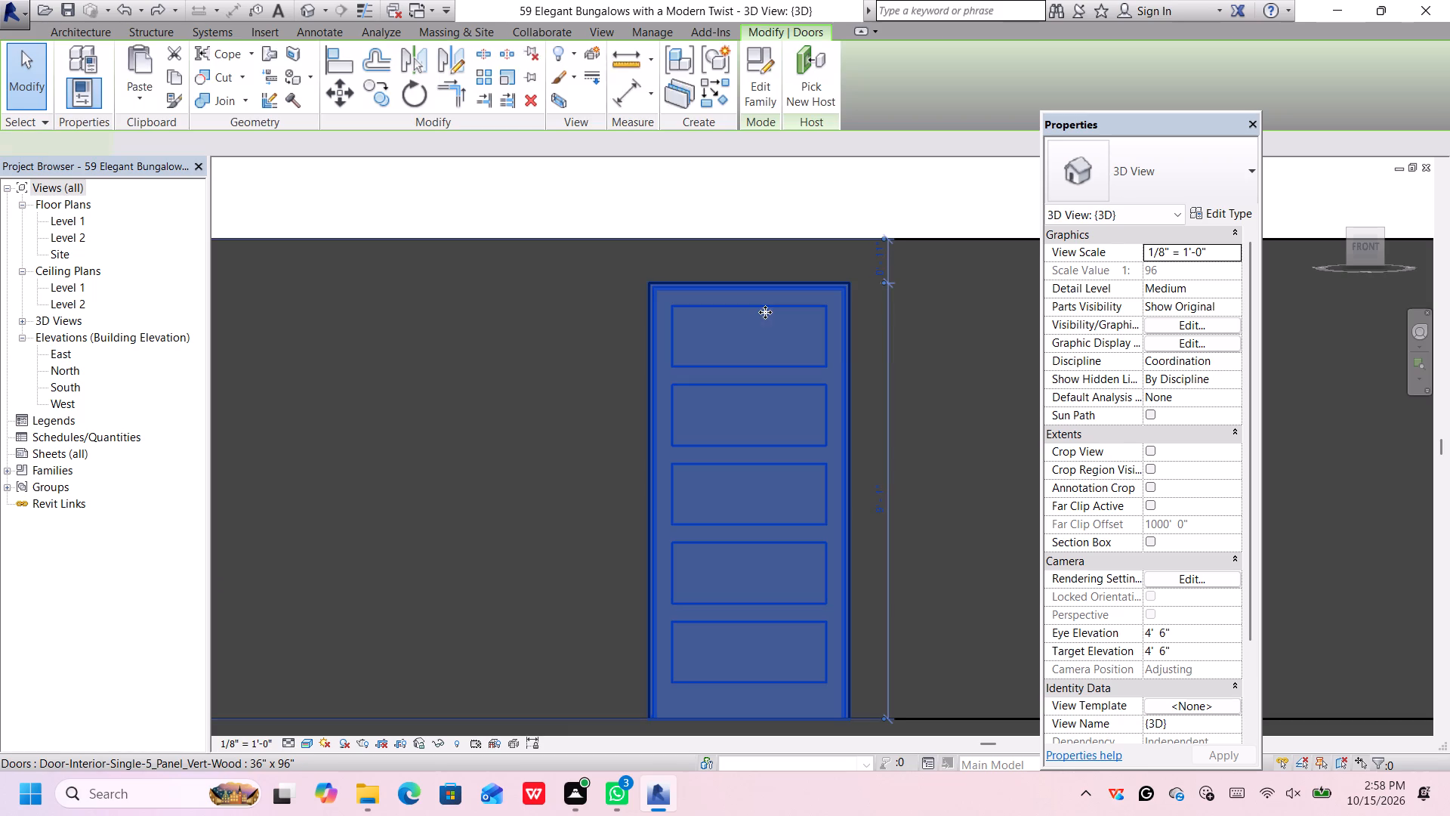
{"action": "left_click", "coordinate": [774, 85]}
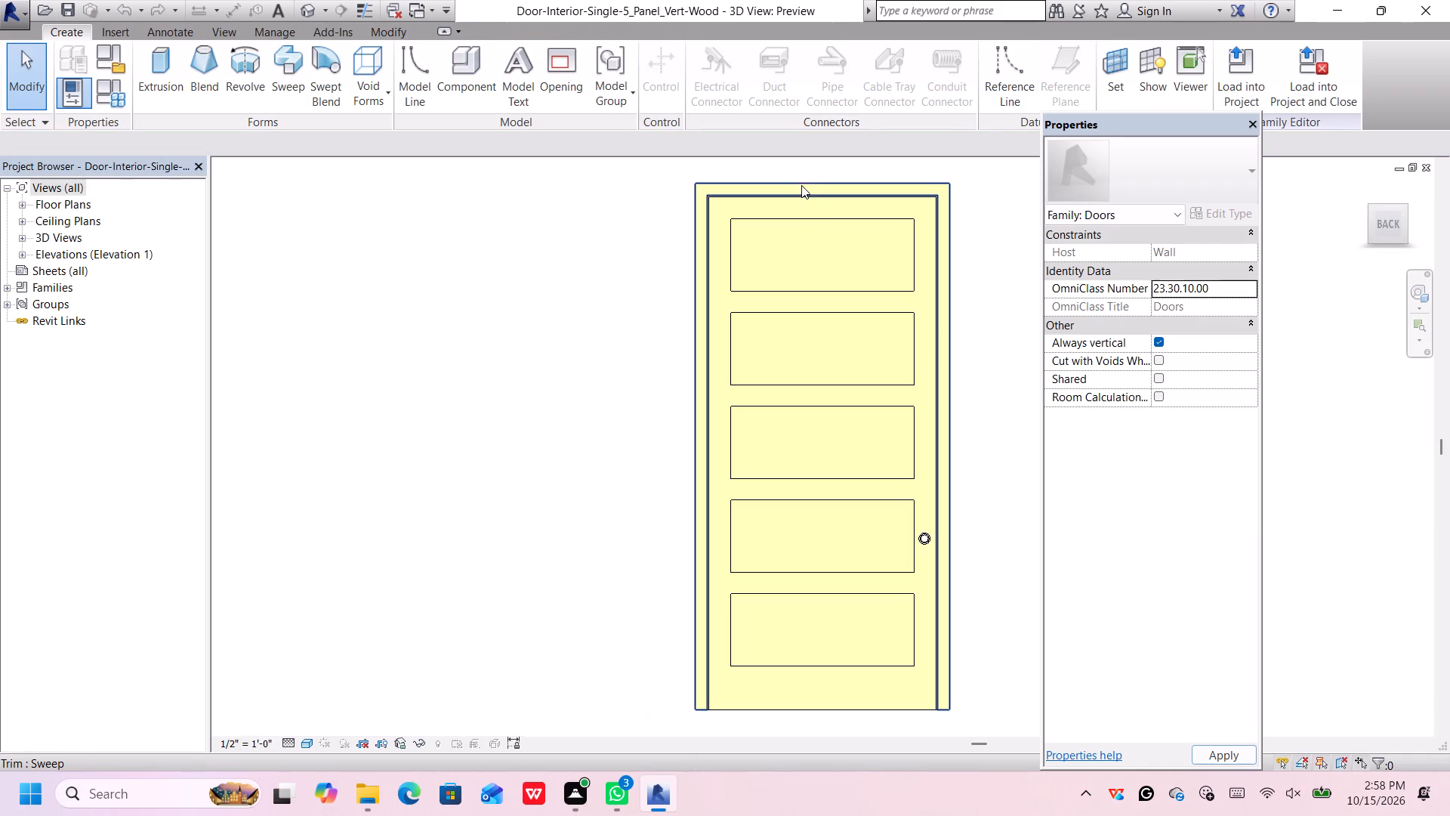
Examine the door's panel extrusion and its five rectangular openings, checking which parts can be selected separately.
{"action": "left_click", "coordinate": [804, 225]}
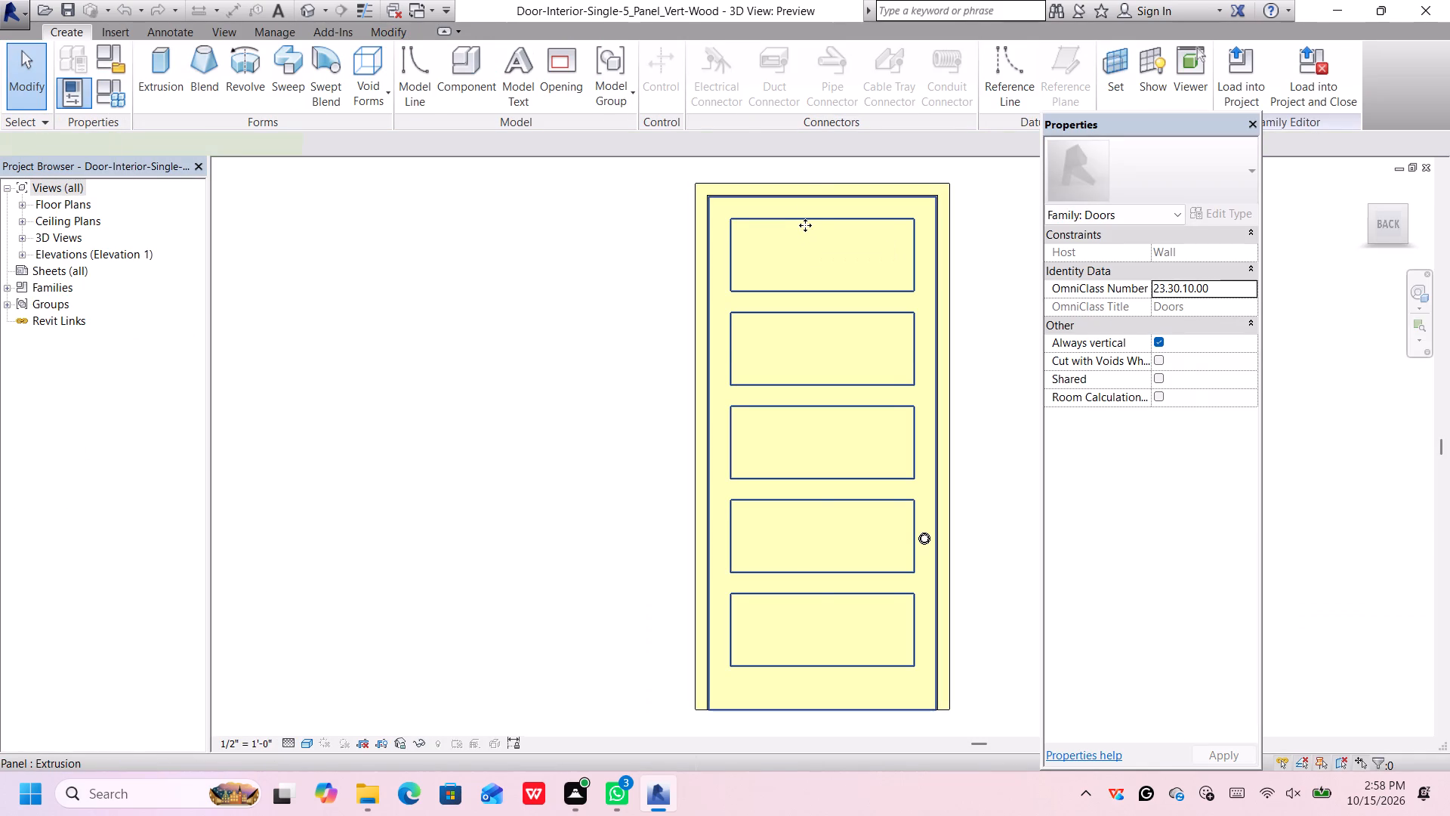
{"action": "scroll", "coordinate": [876, 280], "scroll_direction": "up", "scroll_amount": 4}
{"action": "scroll", "coordinate": [875, 267], "scroll_direction": "down", "scroll_amount": 2}
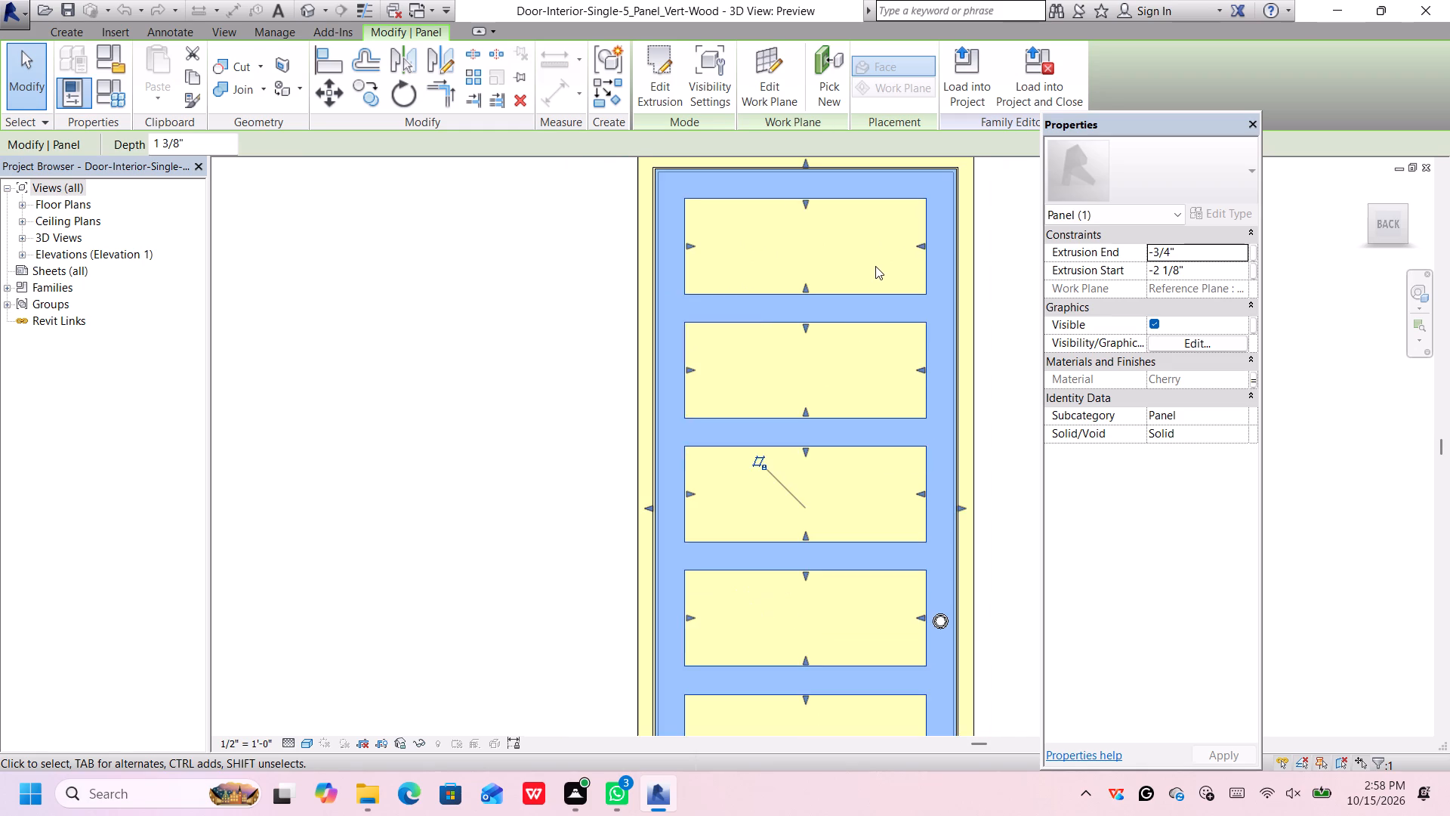
{"action": "left_click", "coordinate": [887, 253]}
{"action": "left_click", "coordinate": [903, 202]}
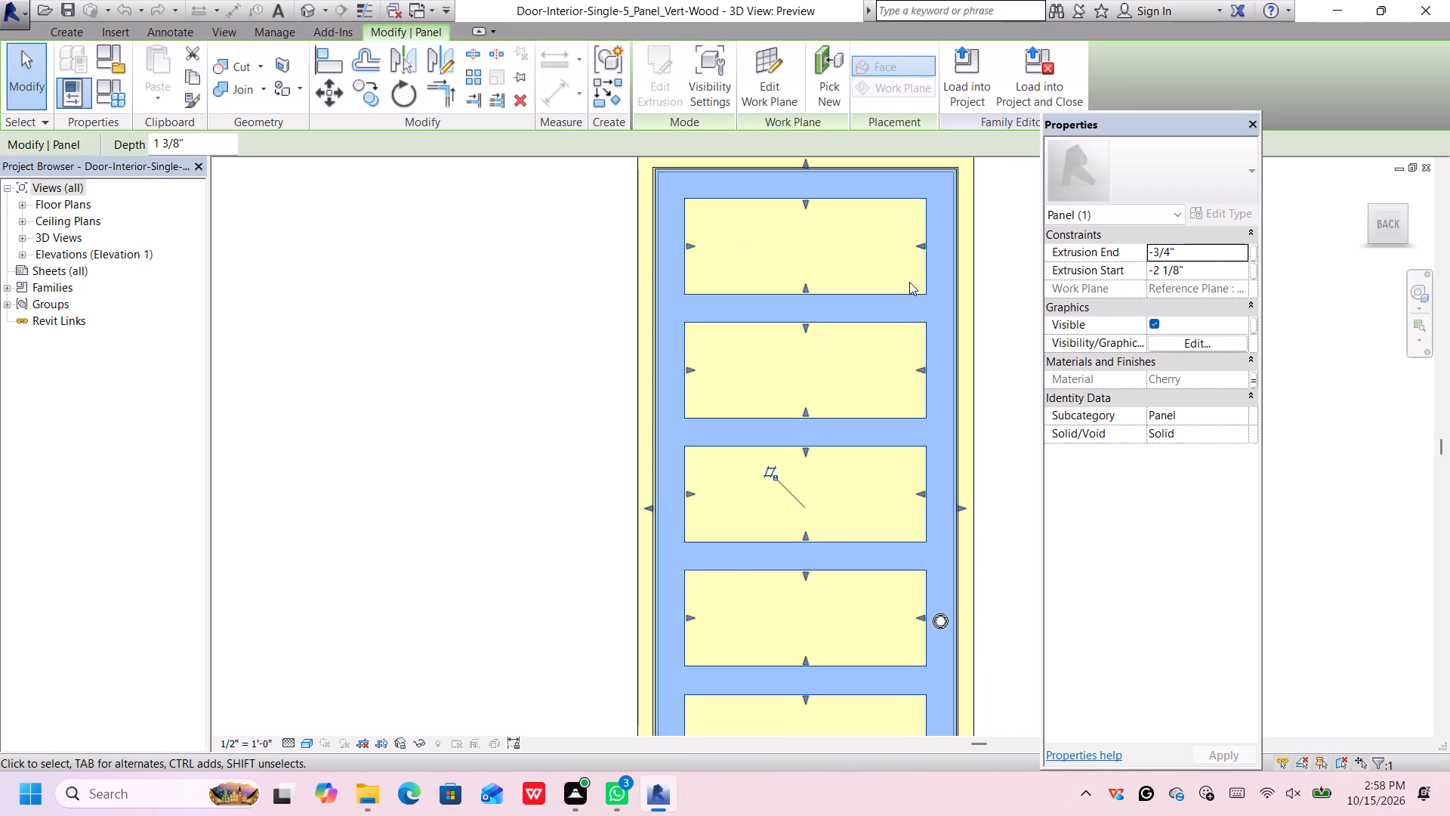
{"action": "left_click", "coordinate": [905, 283]}
{"action": "left_click", "coordinate": [926, 221]}
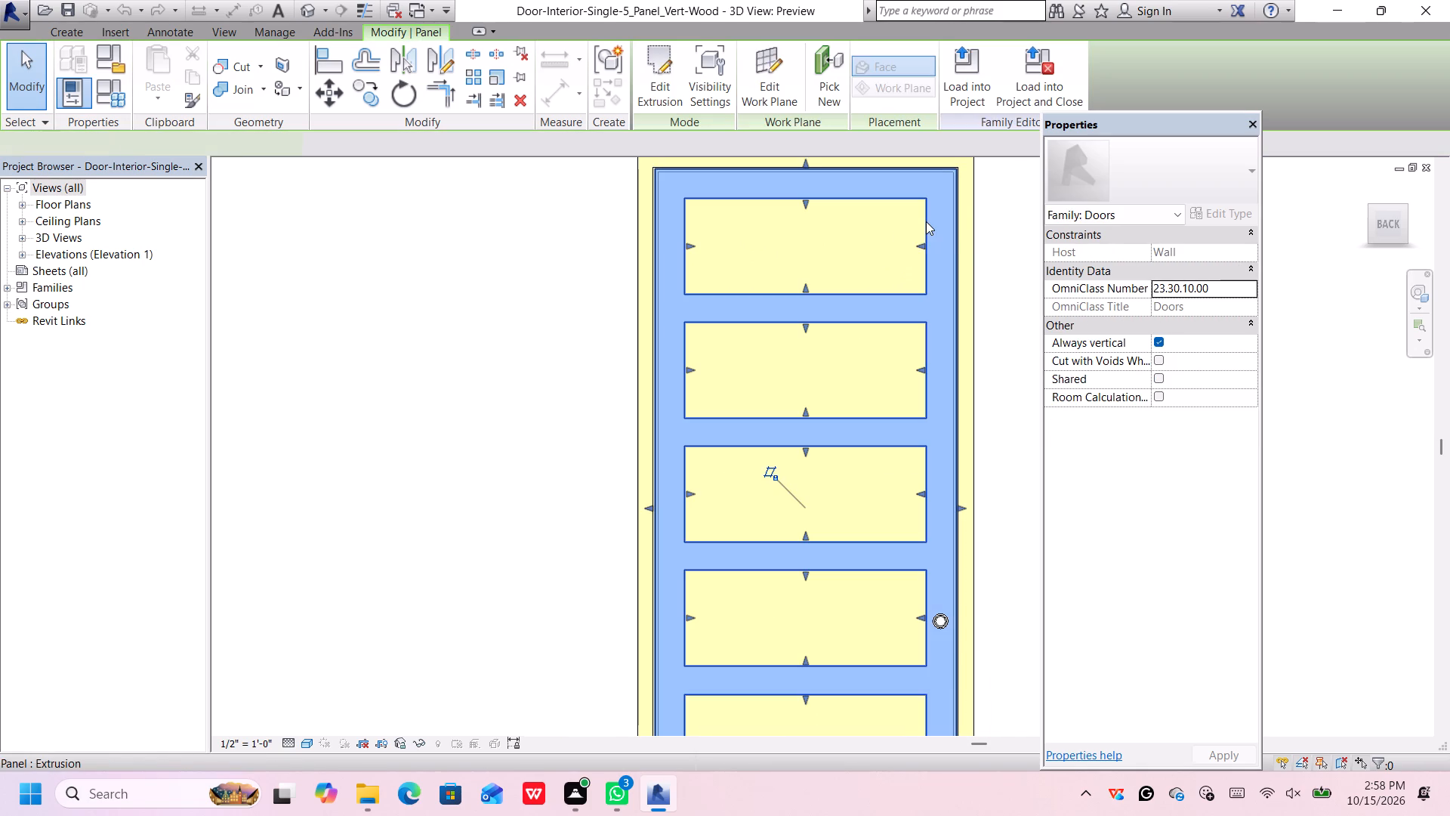
{"action": "middle_click_drag", "start_coordinate": [920, 221], "coordinate": [726, 184]}
{"action": "scroll", "coordinate": [732, 187], "scroll_direction": "down", "scroll_amount": 2}
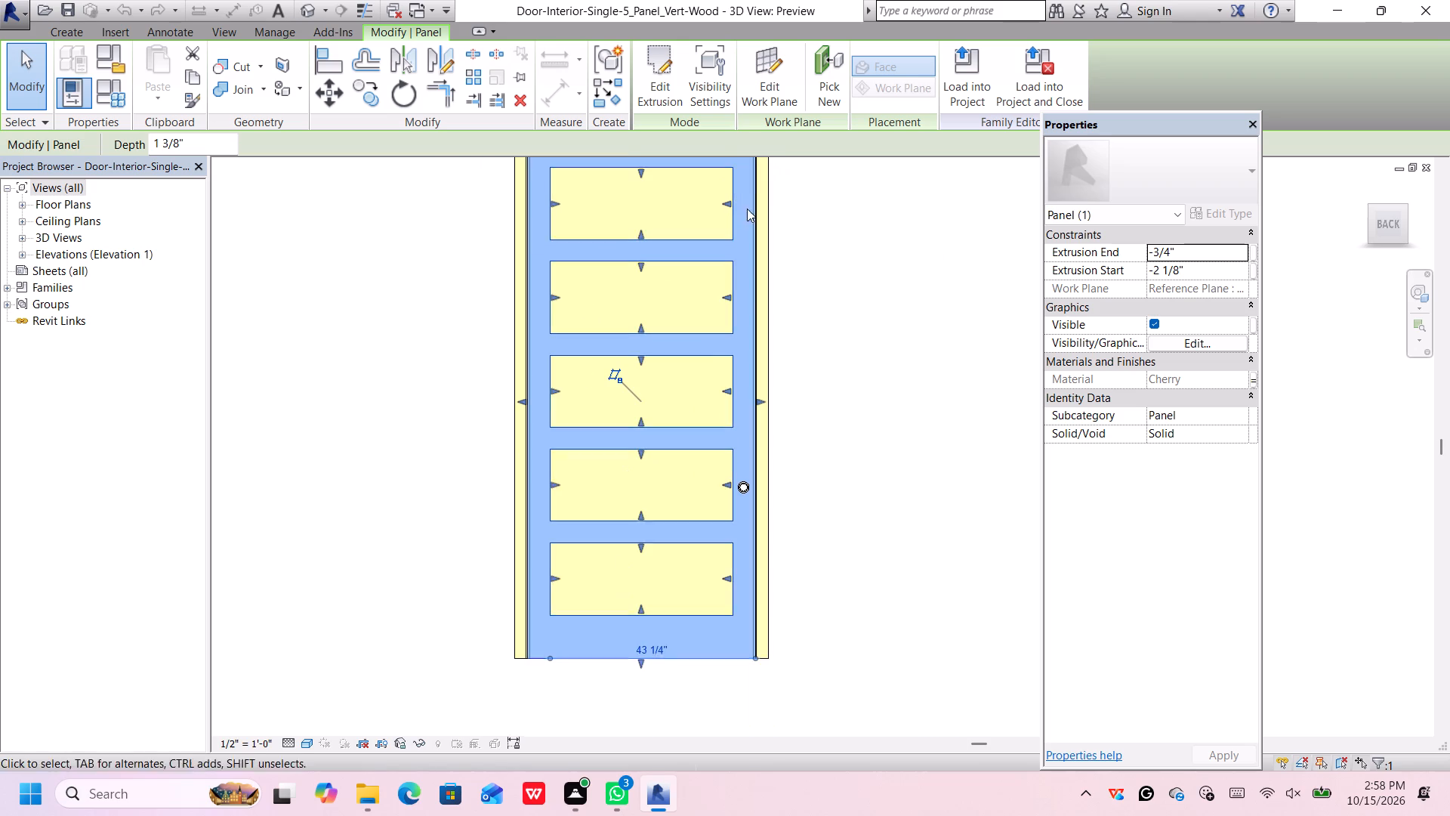
{"action": "scroll", "coordinate": [764, 198], "scroll_direction": "up", "scroll_amount": 1}
{"action": "middle_click_drag", "start_coordinate": [763, 202], "coordinate": [760, 221]}
{"action": "scroll", "coordinate": [736, 236], "scroll_direction": "down", "scroll_amount": 1}
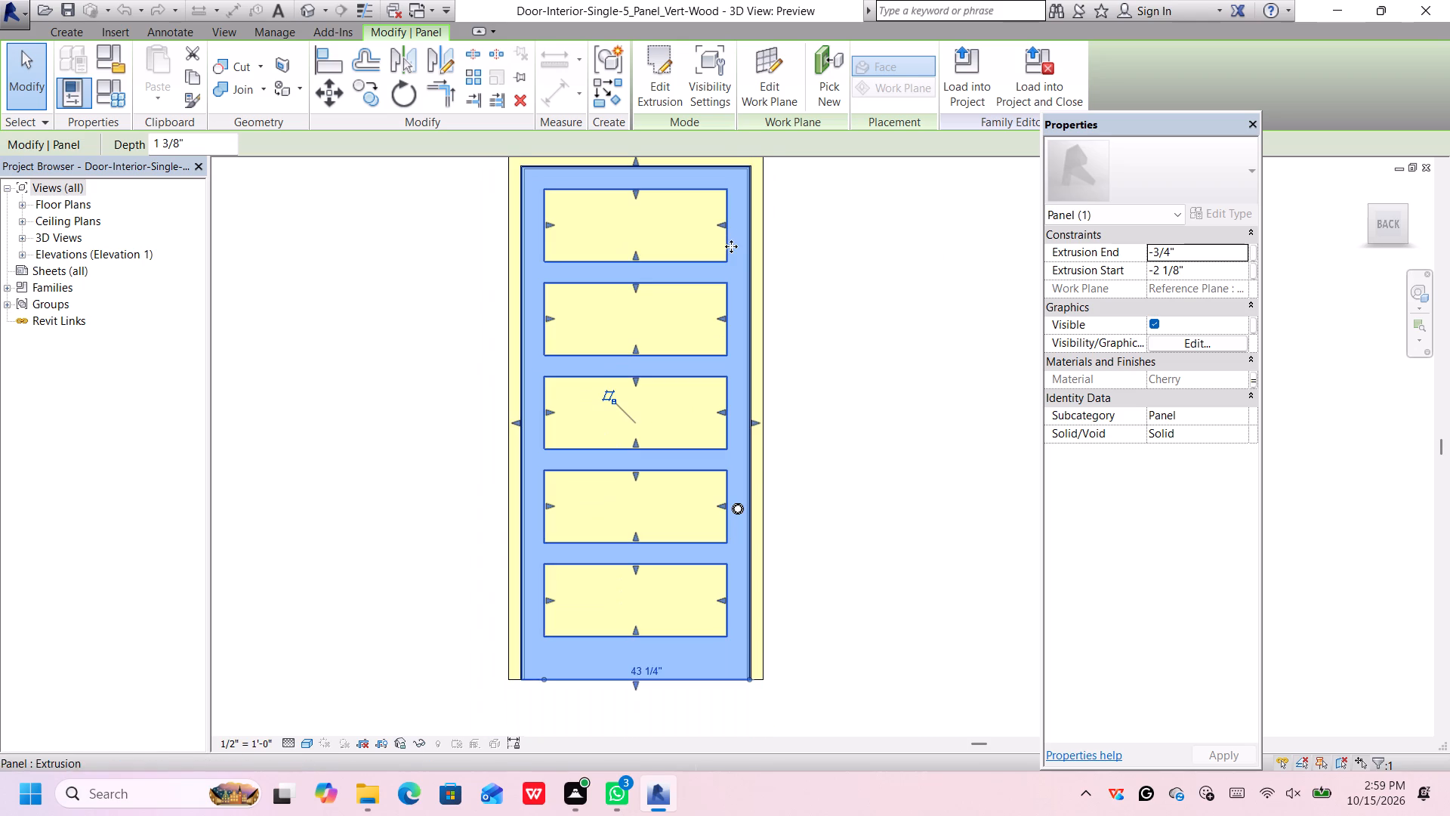
{"action": "right_click", "coordinate": [731, 246]}
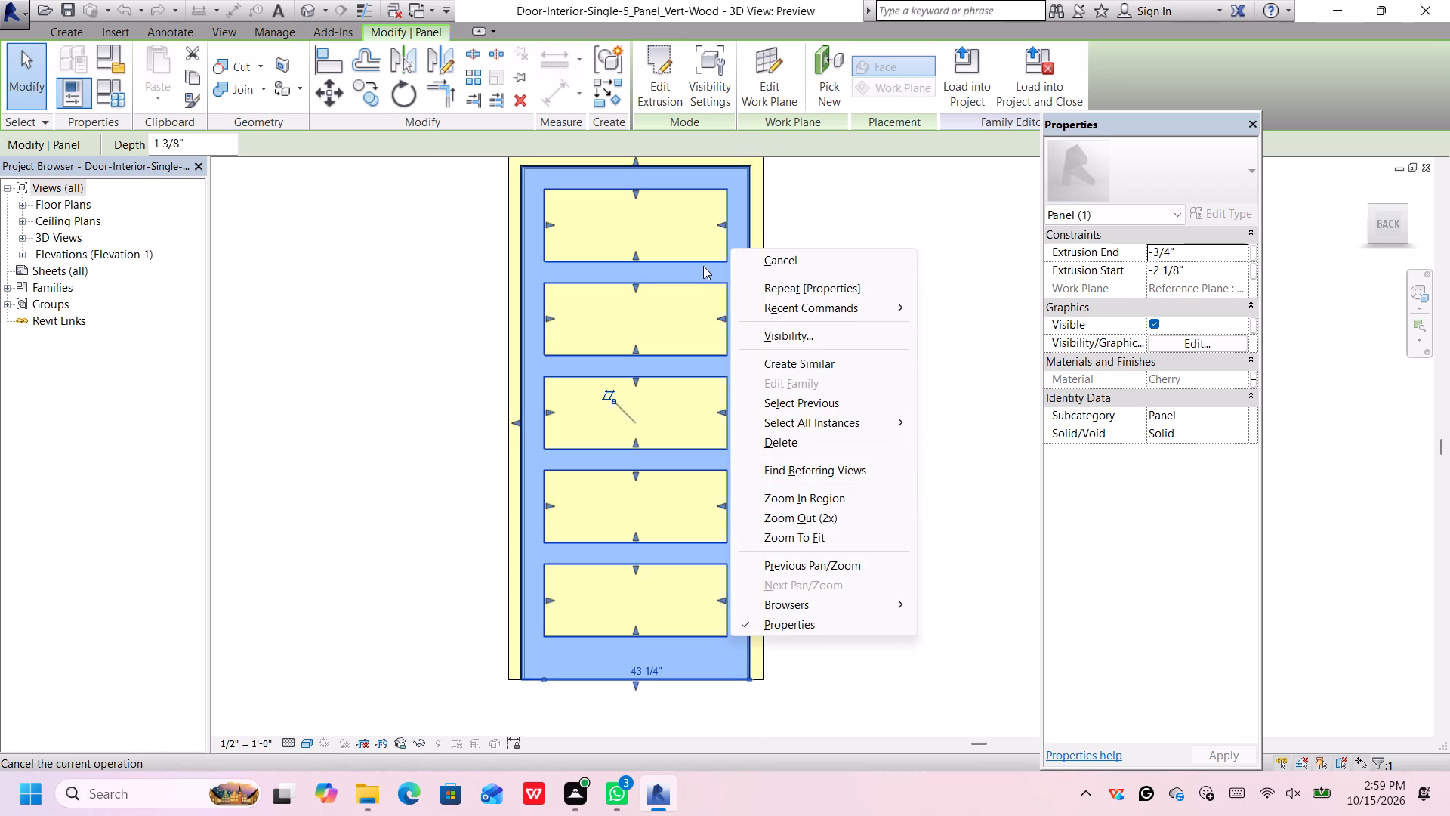
{"action": "left_click", "coordinate": [784, 194]}
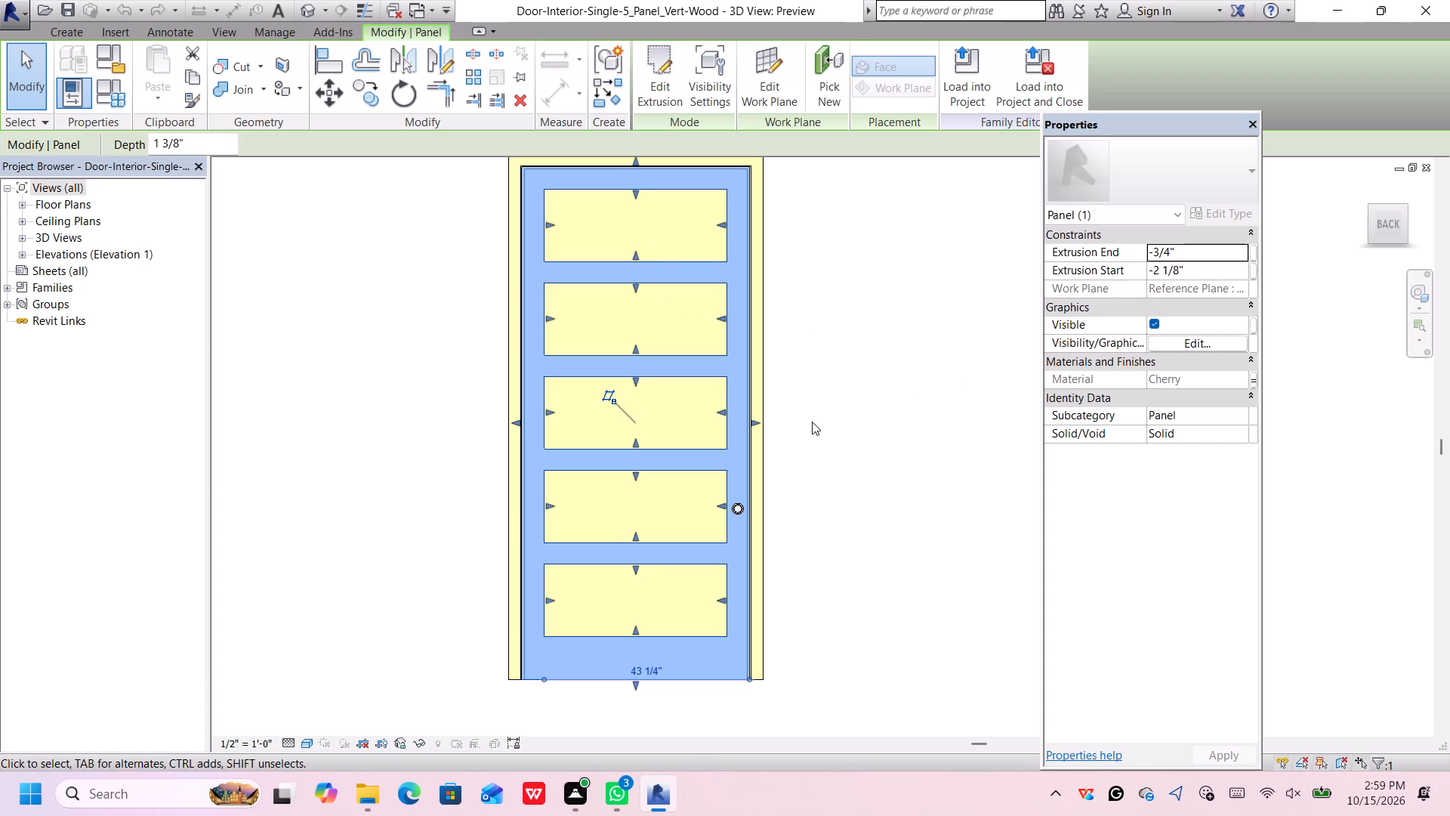
{"action": "scroll", "coordinate": [637, 422], "scroll_direction": "up", "scroll_amount": 5}
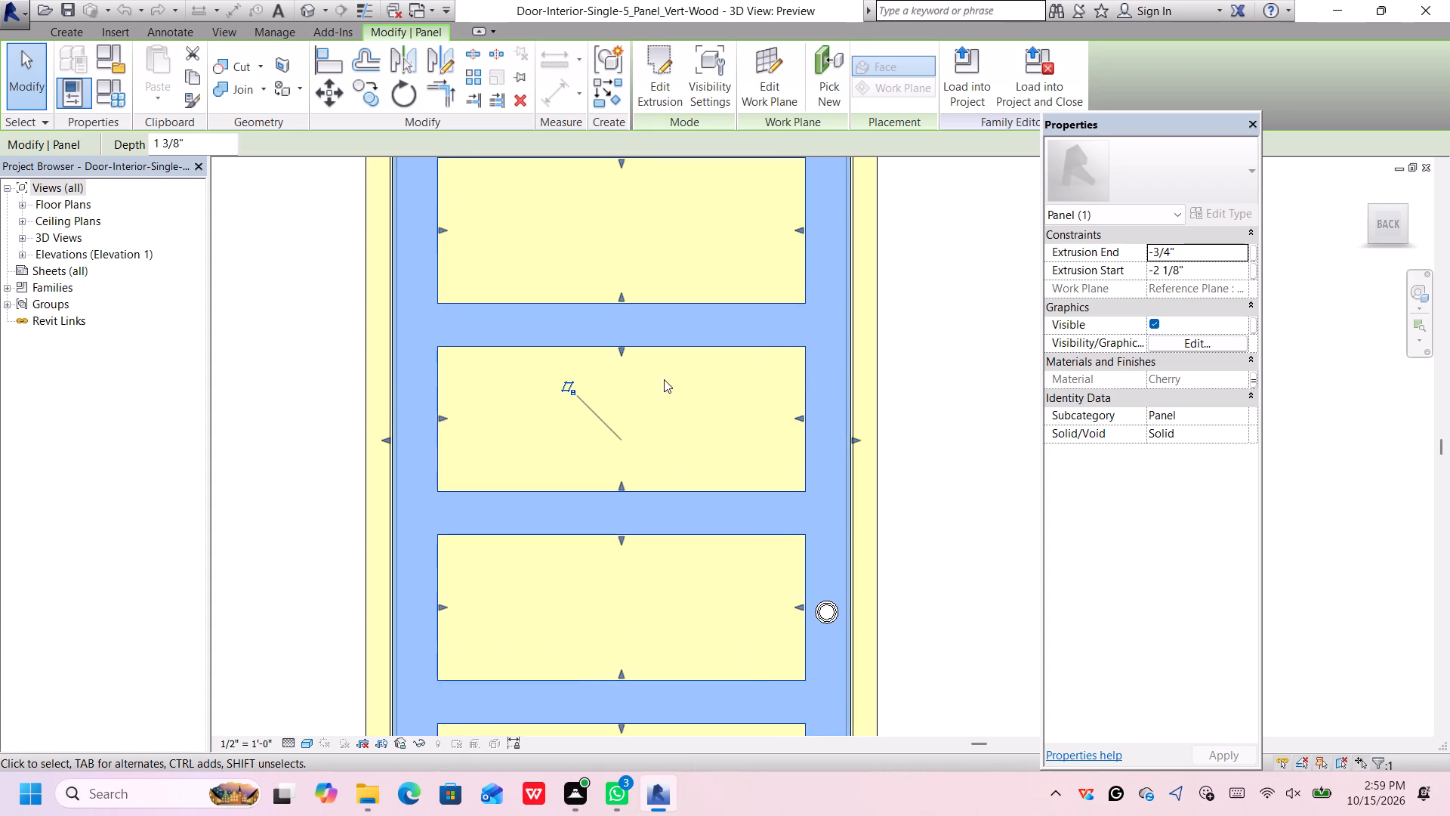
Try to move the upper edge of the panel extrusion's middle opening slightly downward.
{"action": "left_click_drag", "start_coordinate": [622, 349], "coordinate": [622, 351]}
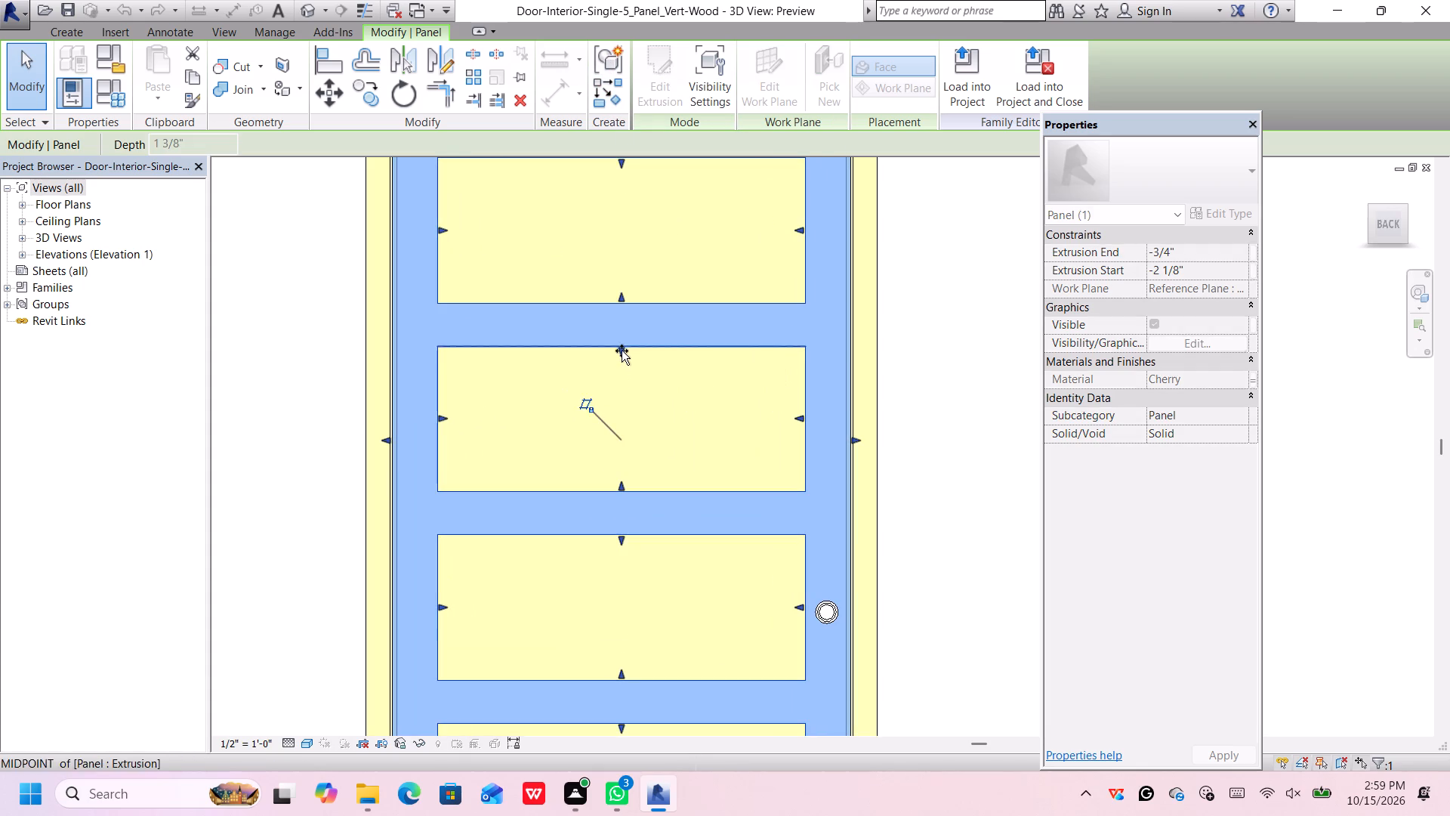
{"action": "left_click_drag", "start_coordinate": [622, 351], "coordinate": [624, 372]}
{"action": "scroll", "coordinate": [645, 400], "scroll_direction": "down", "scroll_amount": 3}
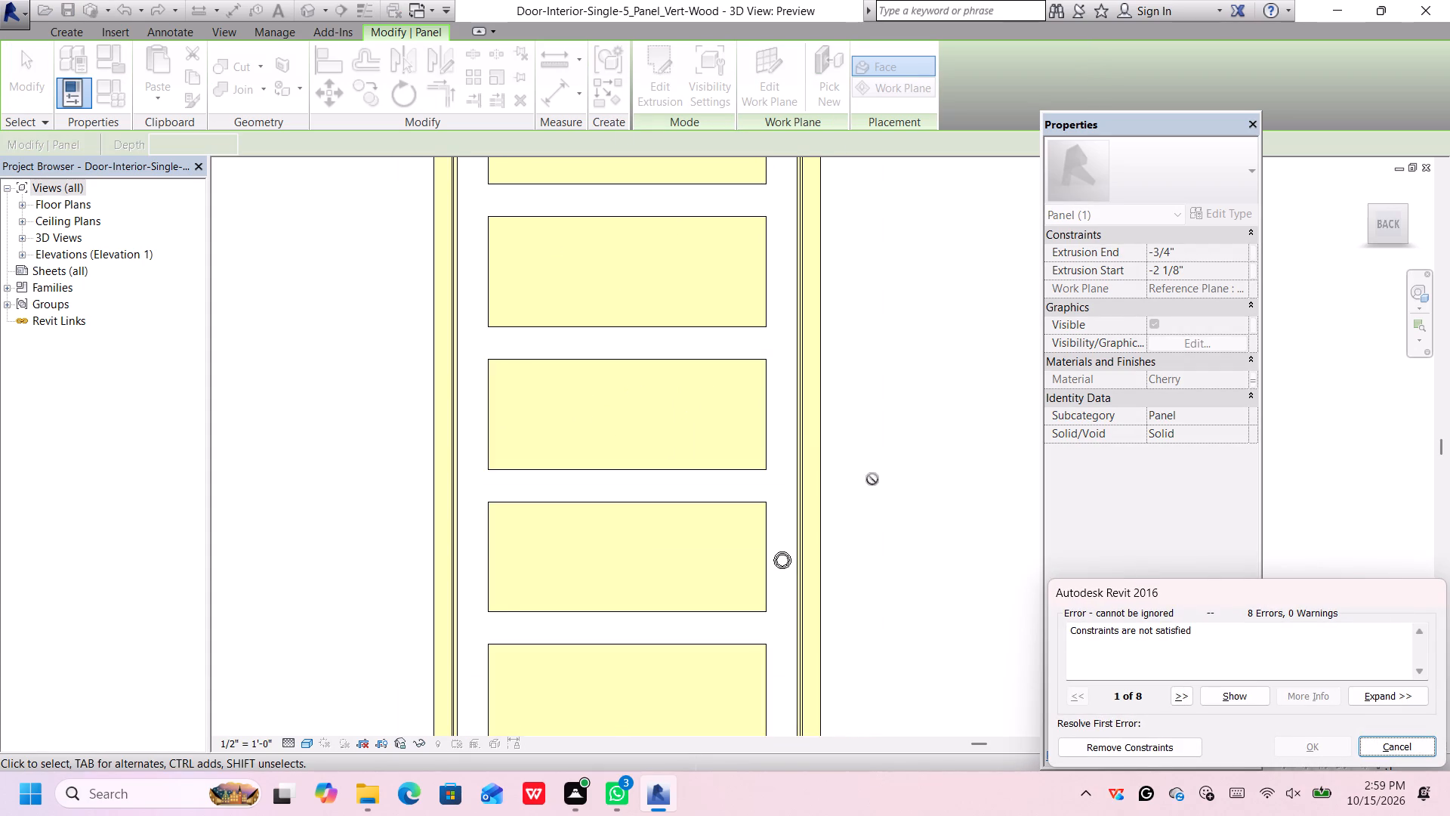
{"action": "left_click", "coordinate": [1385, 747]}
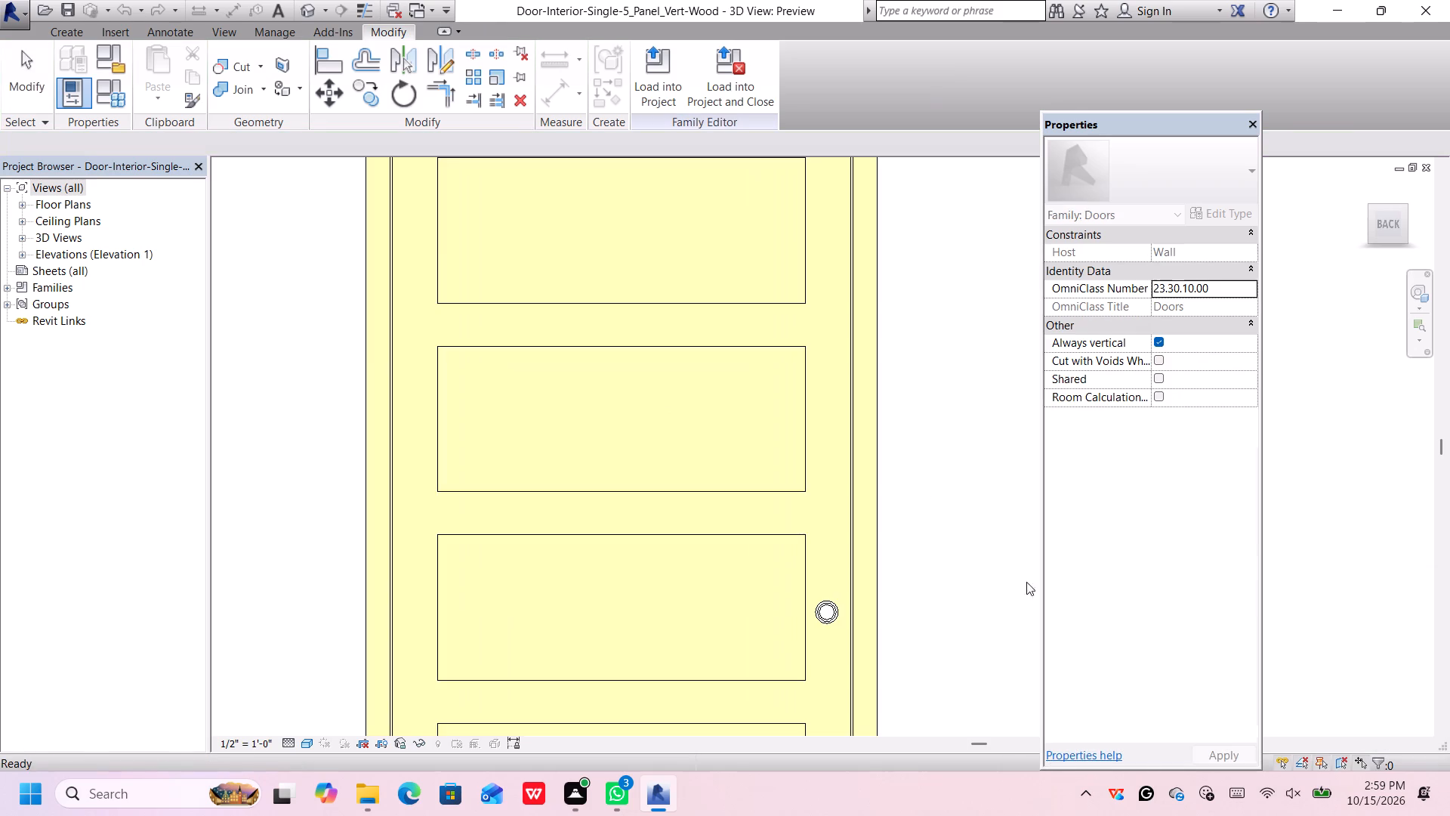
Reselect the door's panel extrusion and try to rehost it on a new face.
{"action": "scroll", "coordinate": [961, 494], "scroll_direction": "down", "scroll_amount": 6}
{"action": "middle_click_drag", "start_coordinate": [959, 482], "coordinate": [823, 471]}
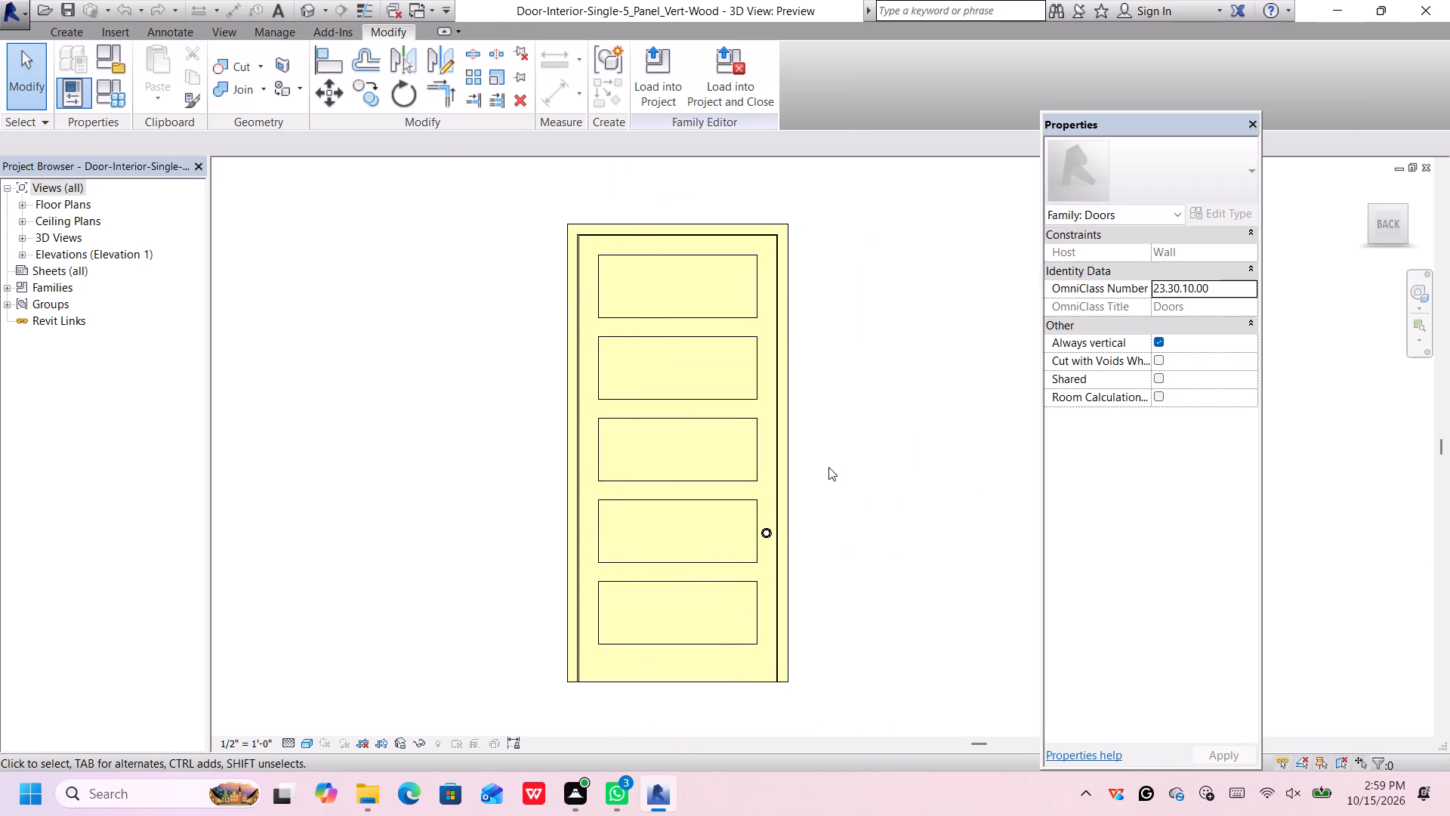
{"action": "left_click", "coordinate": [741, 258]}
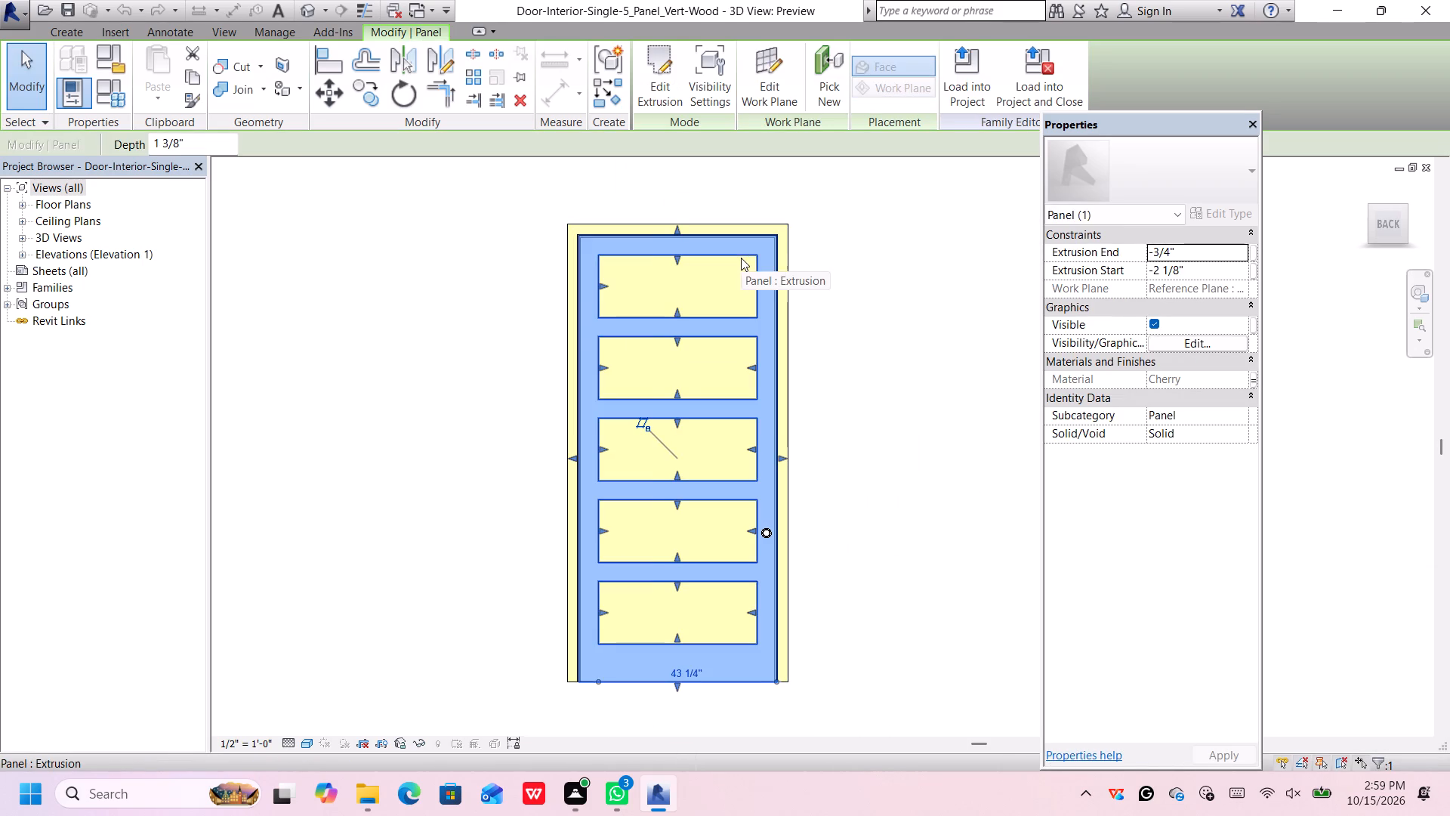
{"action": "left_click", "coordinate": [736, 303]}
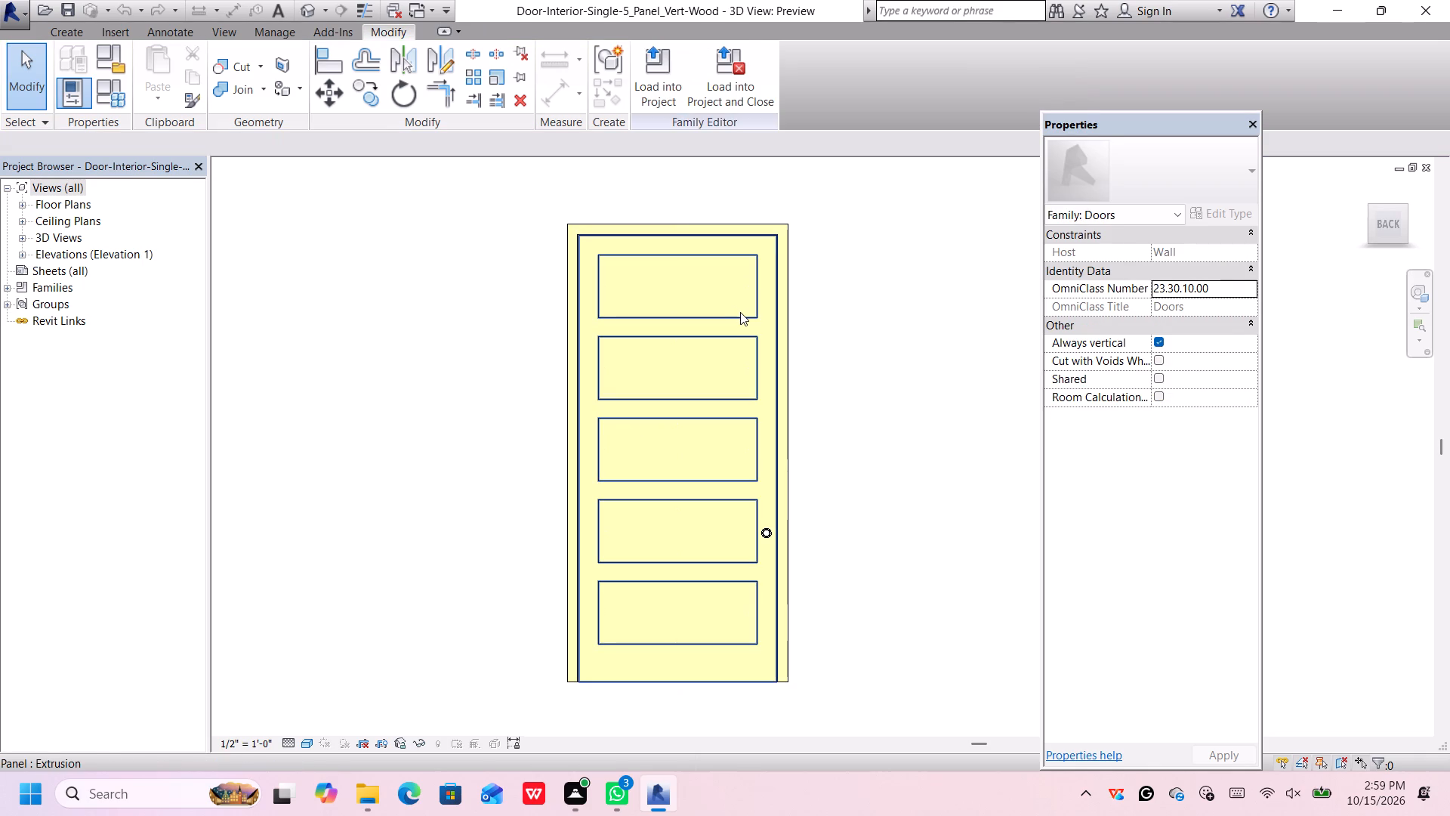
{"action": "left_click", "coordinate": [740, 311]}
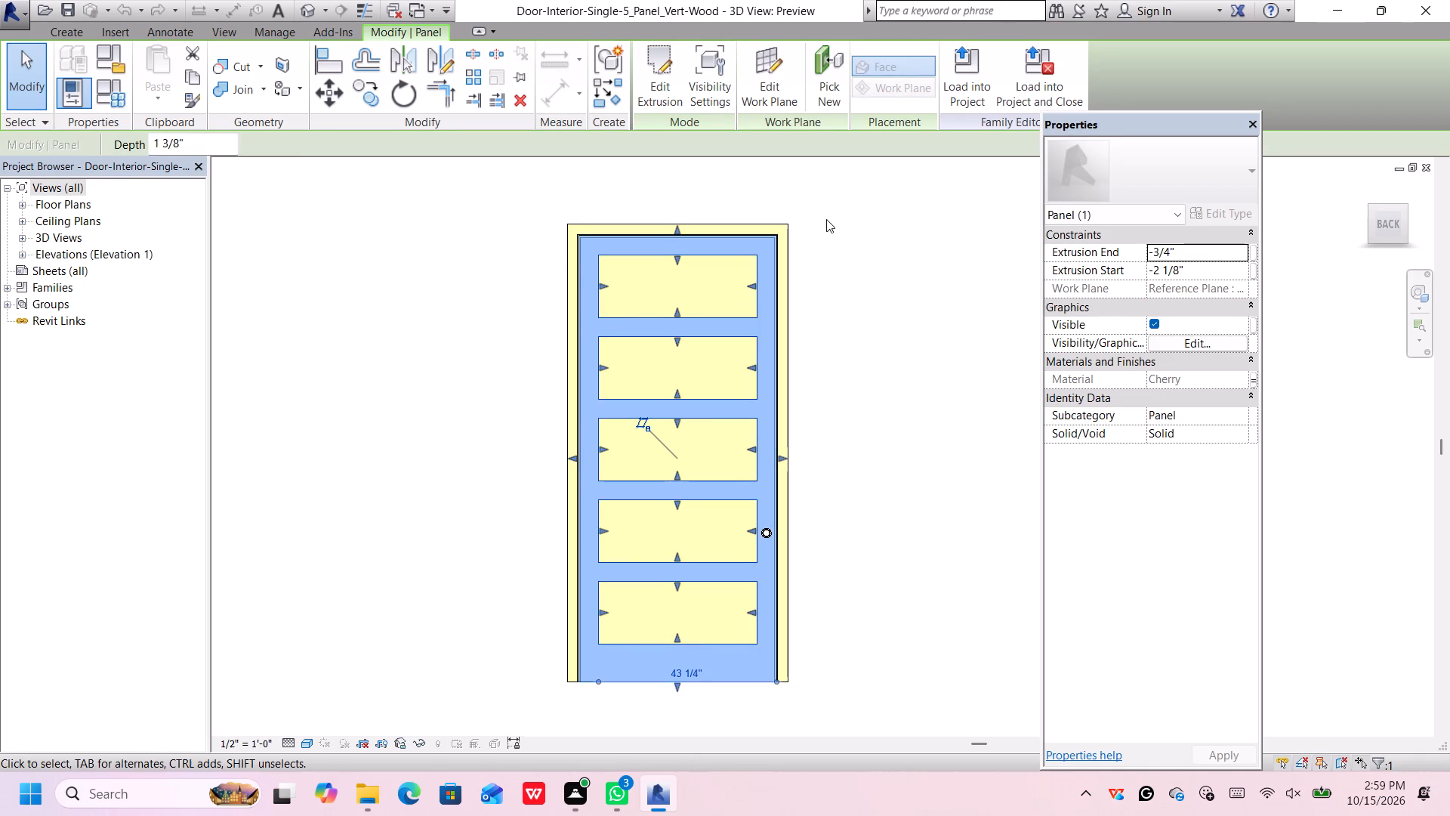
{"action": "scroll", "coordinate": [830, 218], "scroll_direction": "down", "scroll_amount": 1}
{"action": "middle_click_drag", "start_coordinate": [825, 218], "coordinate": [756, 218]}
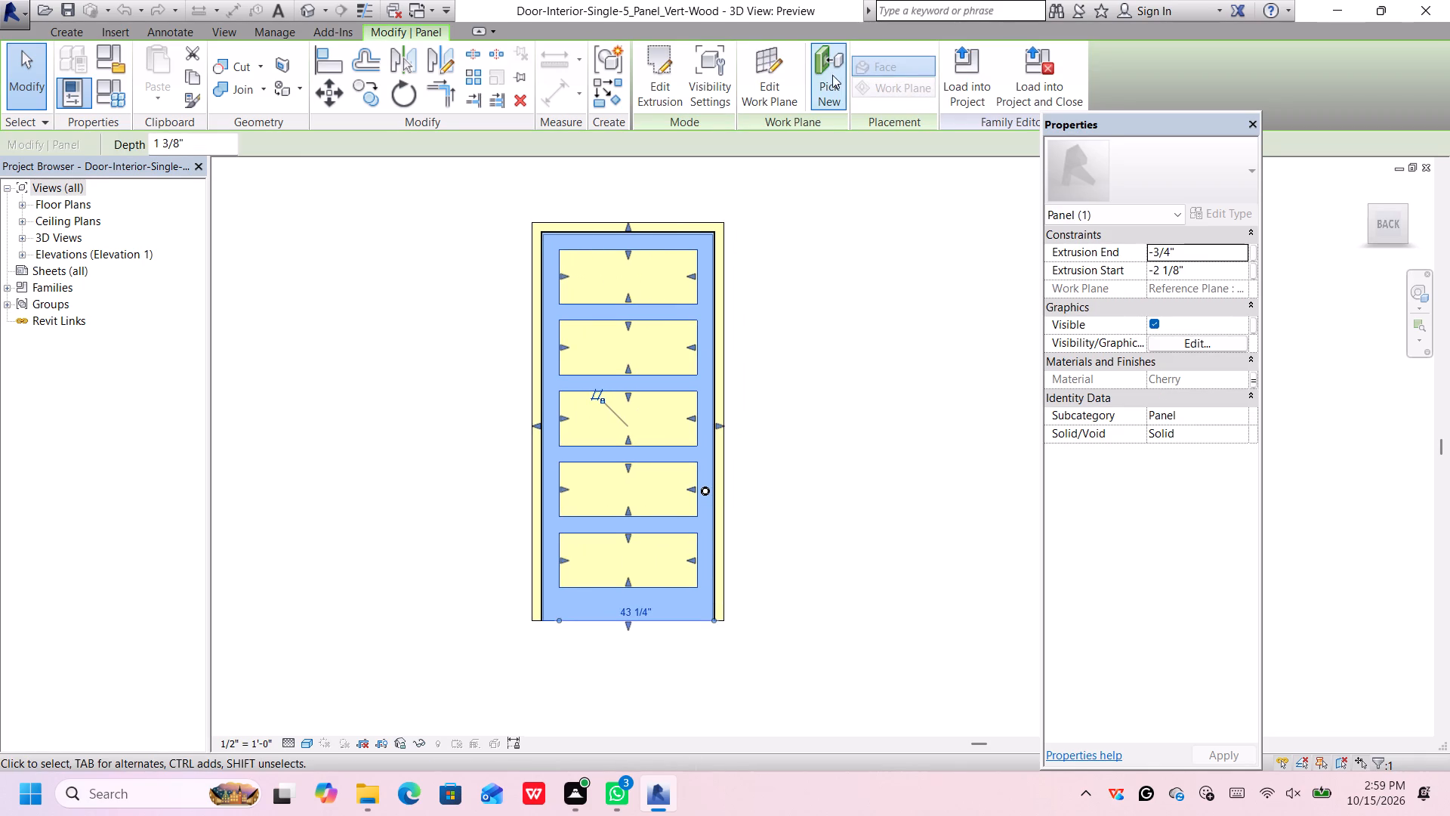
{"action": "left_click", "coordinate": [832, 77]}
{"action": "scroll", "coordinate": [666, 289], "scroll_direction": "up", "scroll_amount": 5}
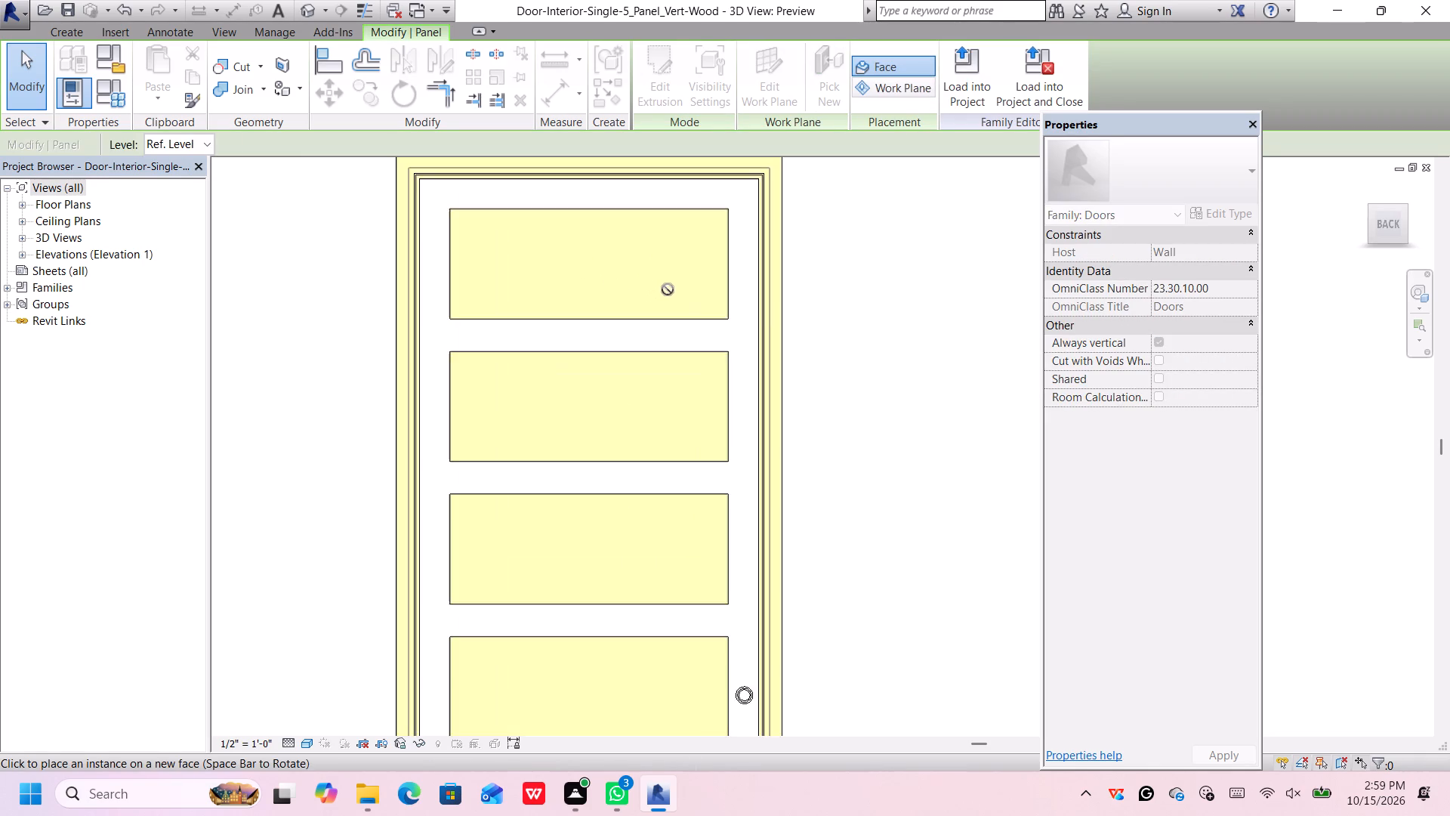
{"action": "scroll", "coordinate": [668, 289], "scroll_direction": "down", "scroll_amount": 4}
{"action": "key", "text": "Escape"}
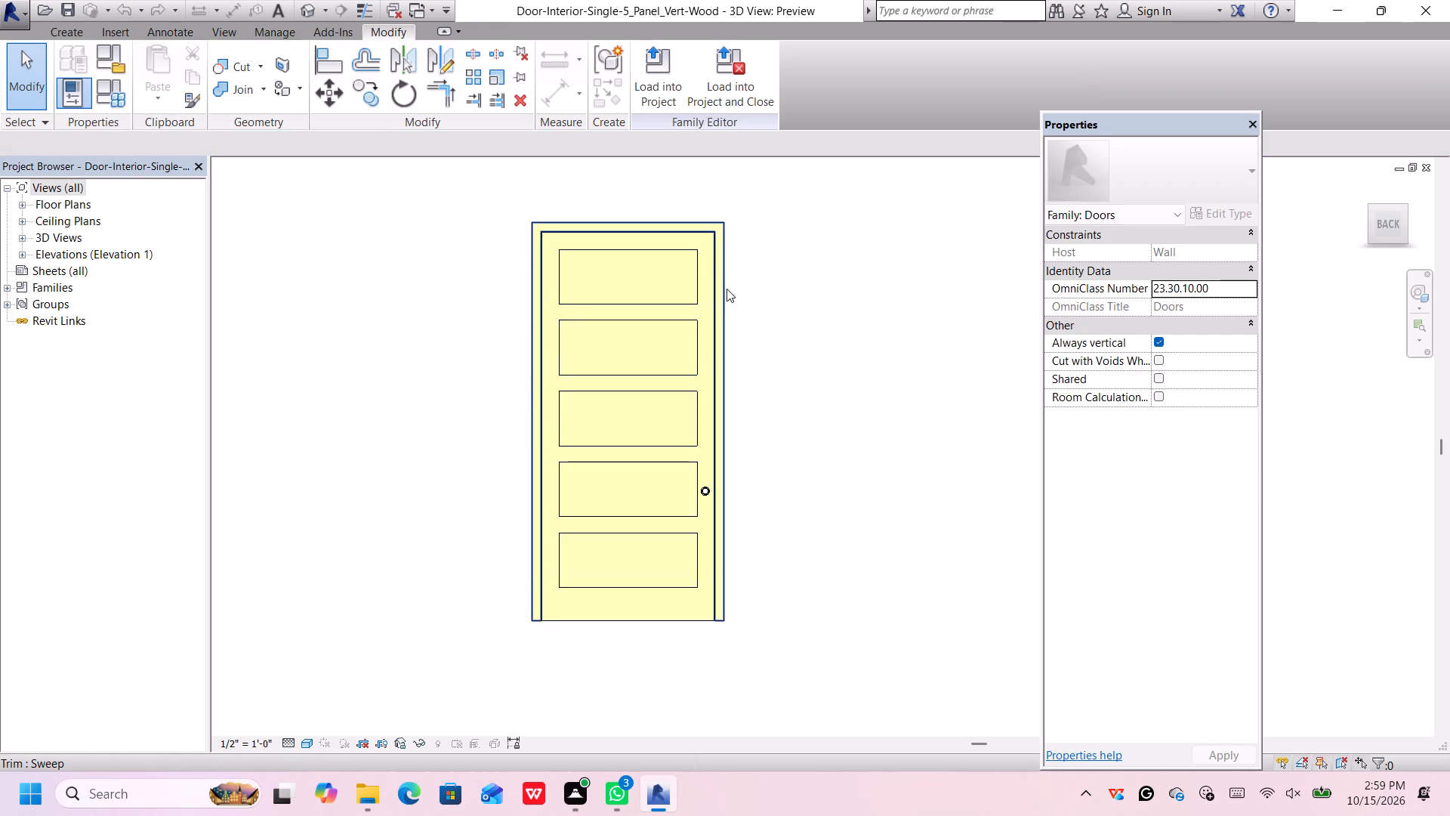
Save the door family over its existing file, load it back into the villa project and close it.
{"action": "scroll", "coordinate": [732, 272], "scroll_direction": "up", "scroll_amount": 1}
{"action": "key", "text": "ctrl+z"}
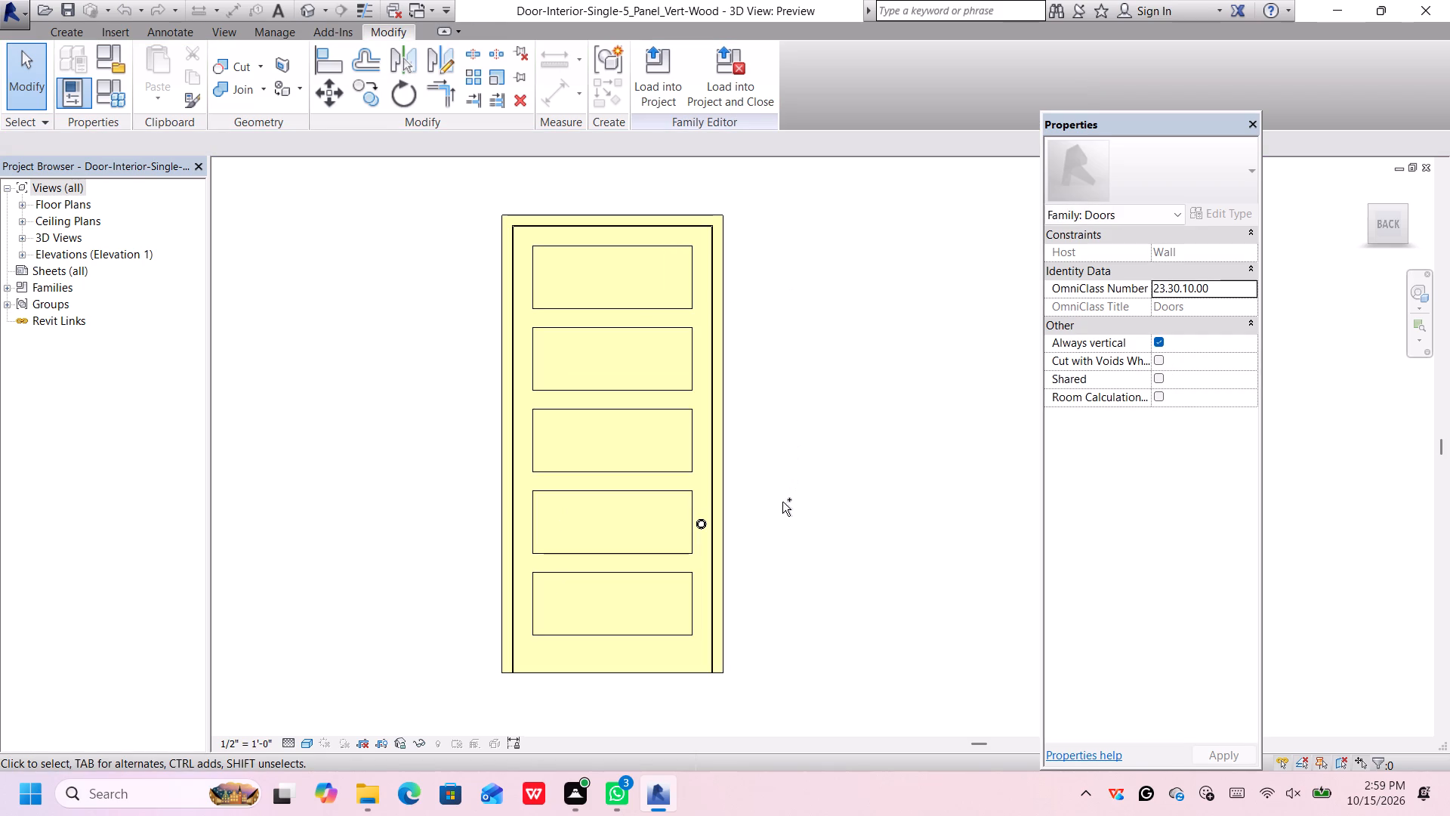
{"action": "key", "text": "ctrl+z"}
{"action": "left_click", "coordinate": [723, 81]}
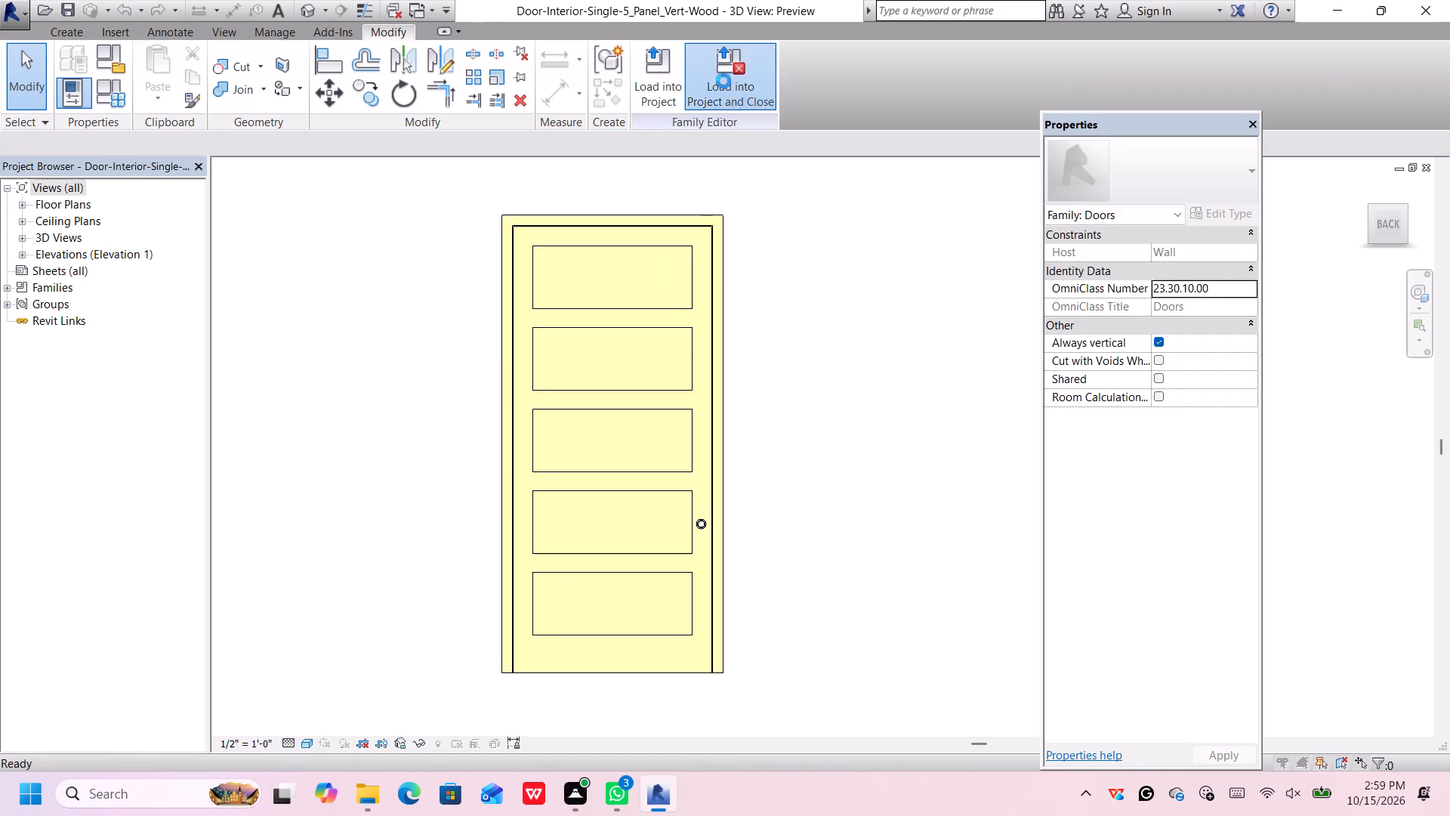
{"action": "left_click", "coordinate": [689, 407]}
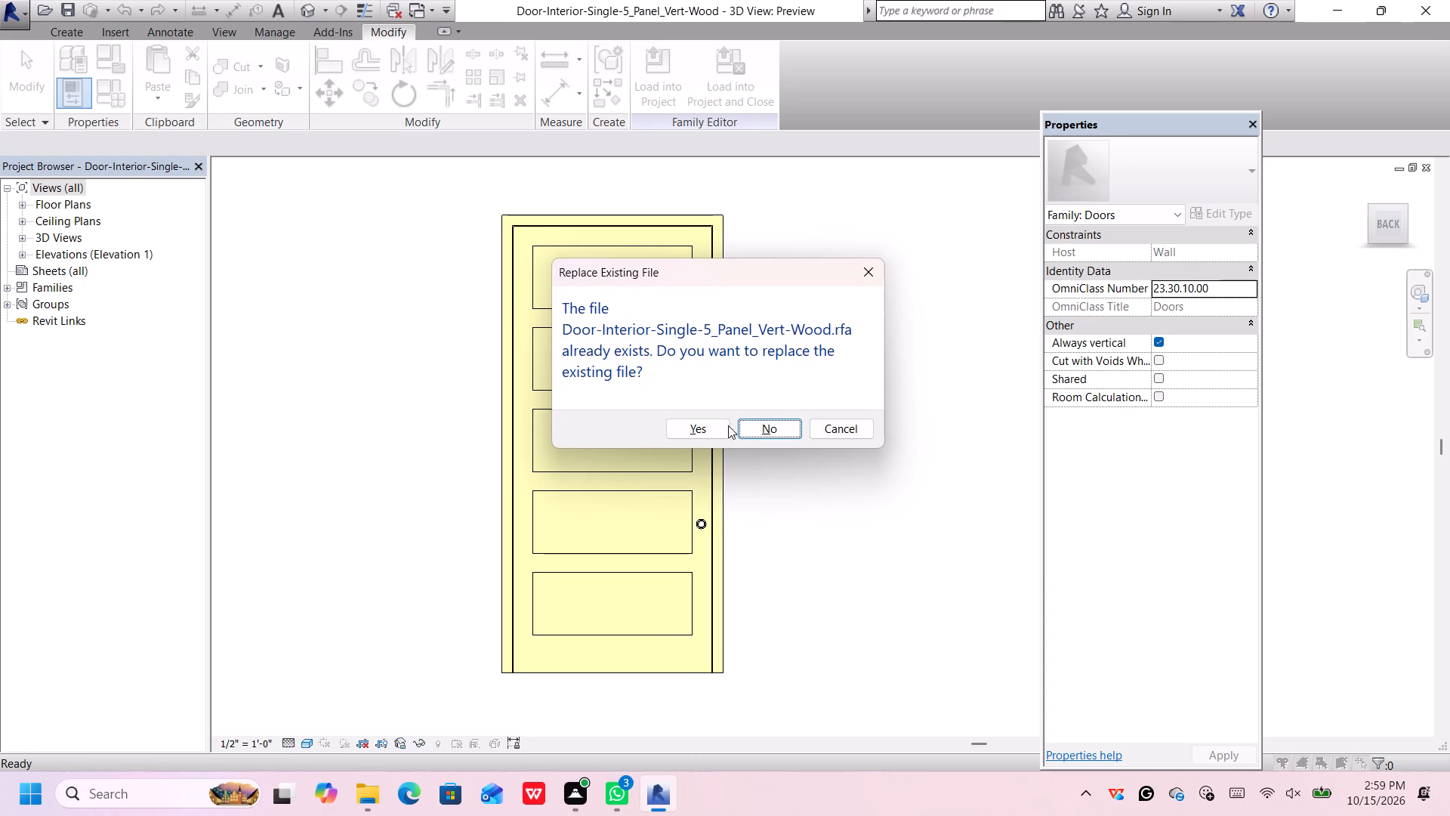
{"action": "left_click", "coordinate": [713, 432]}
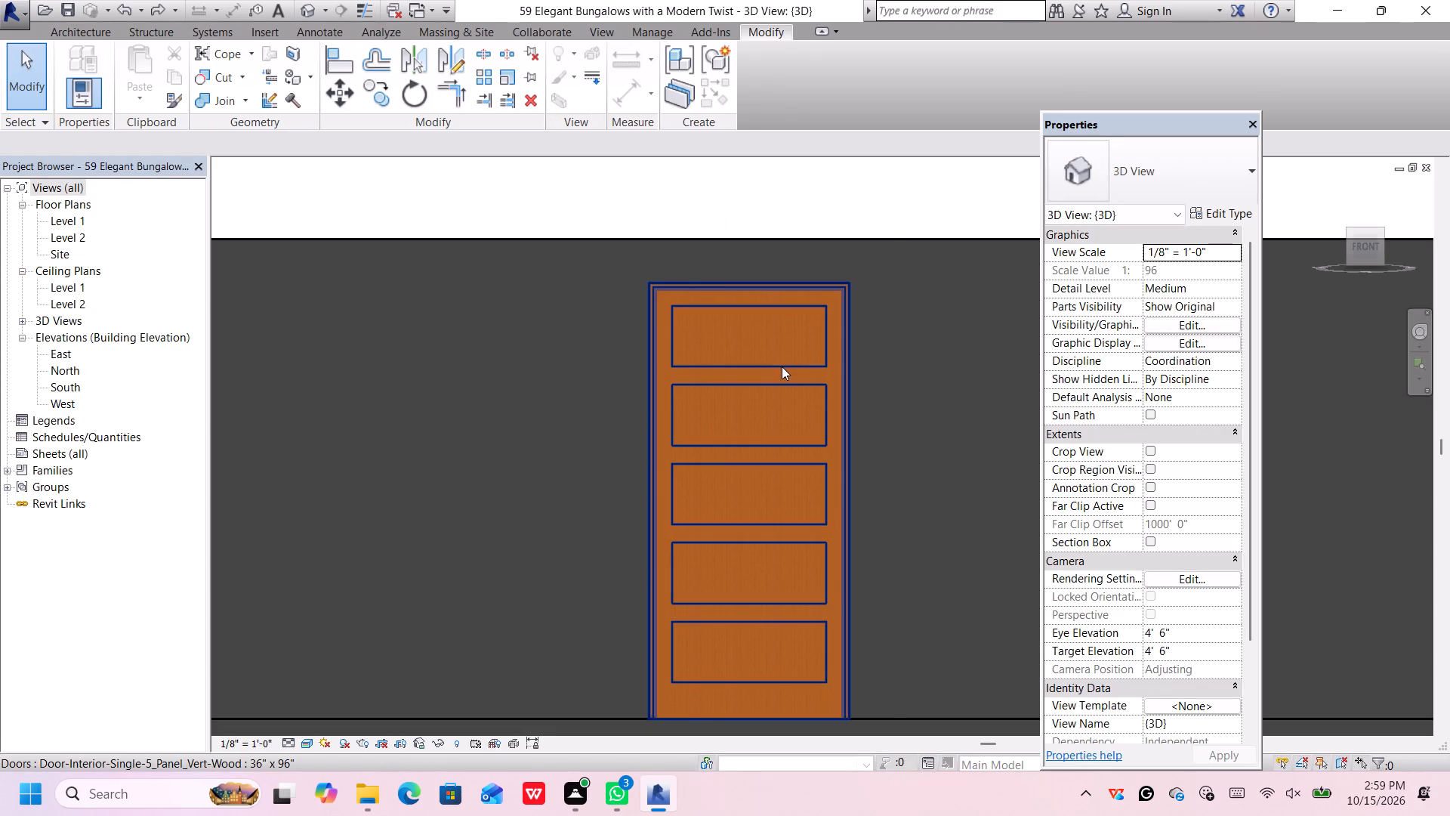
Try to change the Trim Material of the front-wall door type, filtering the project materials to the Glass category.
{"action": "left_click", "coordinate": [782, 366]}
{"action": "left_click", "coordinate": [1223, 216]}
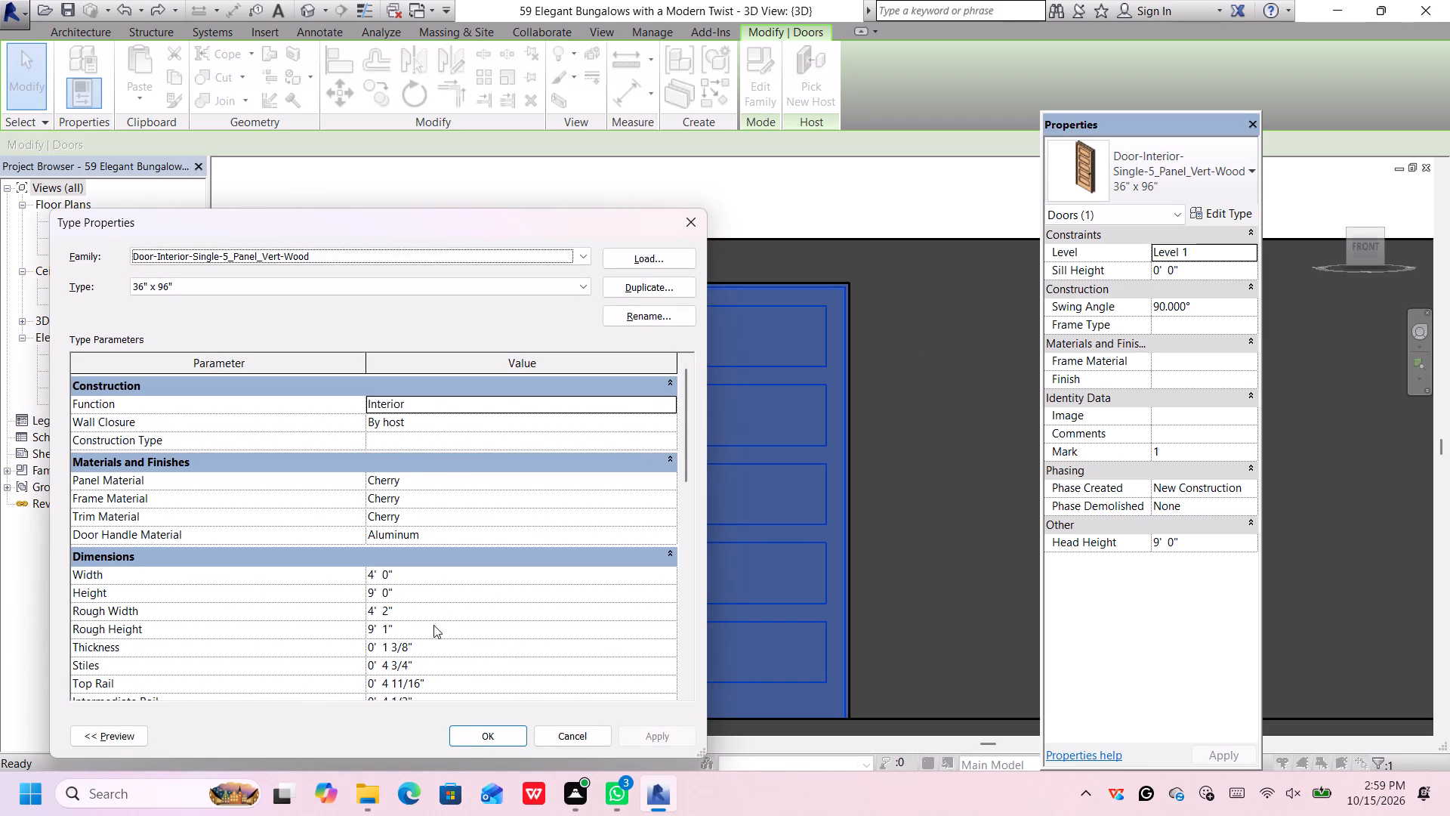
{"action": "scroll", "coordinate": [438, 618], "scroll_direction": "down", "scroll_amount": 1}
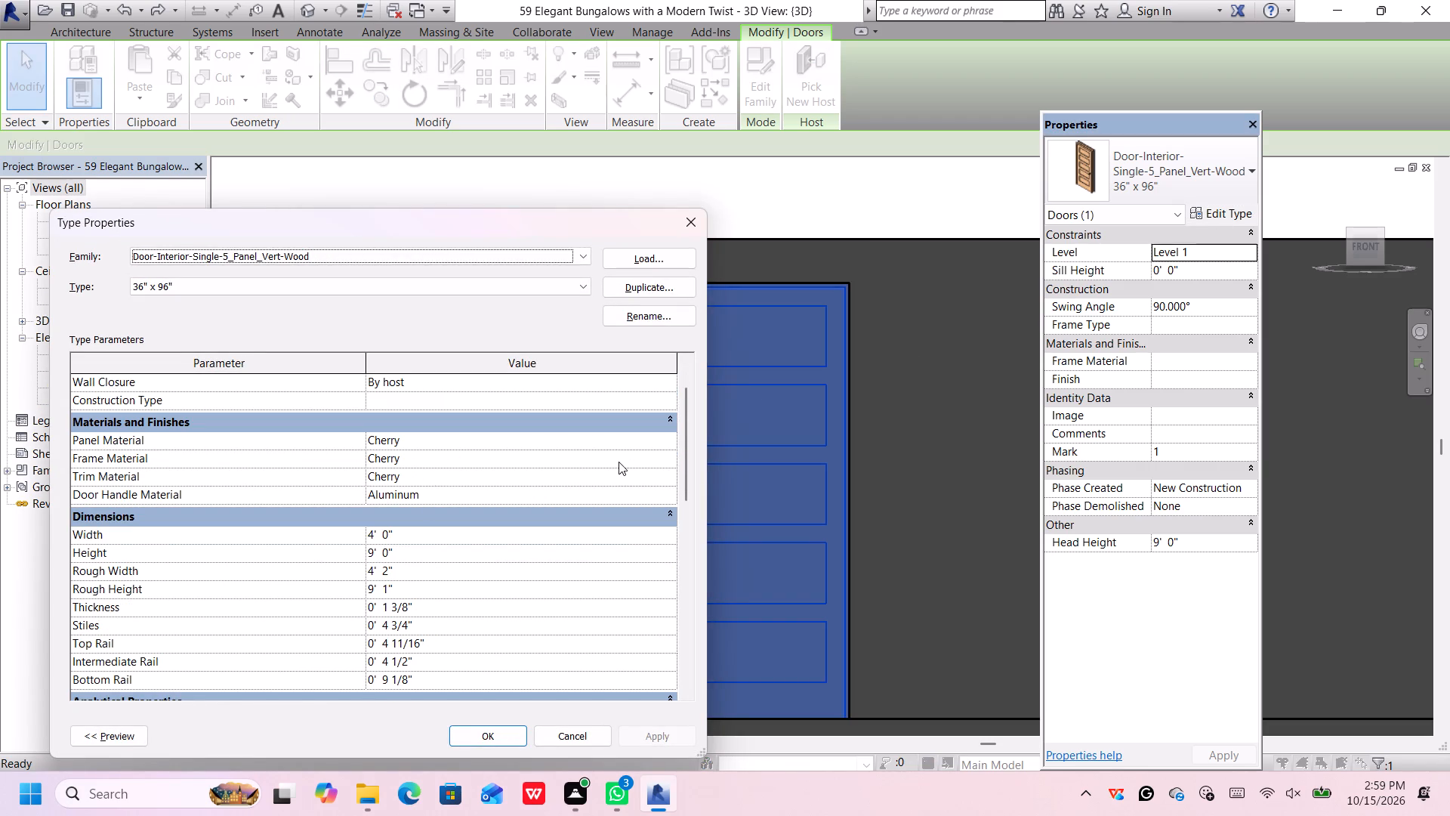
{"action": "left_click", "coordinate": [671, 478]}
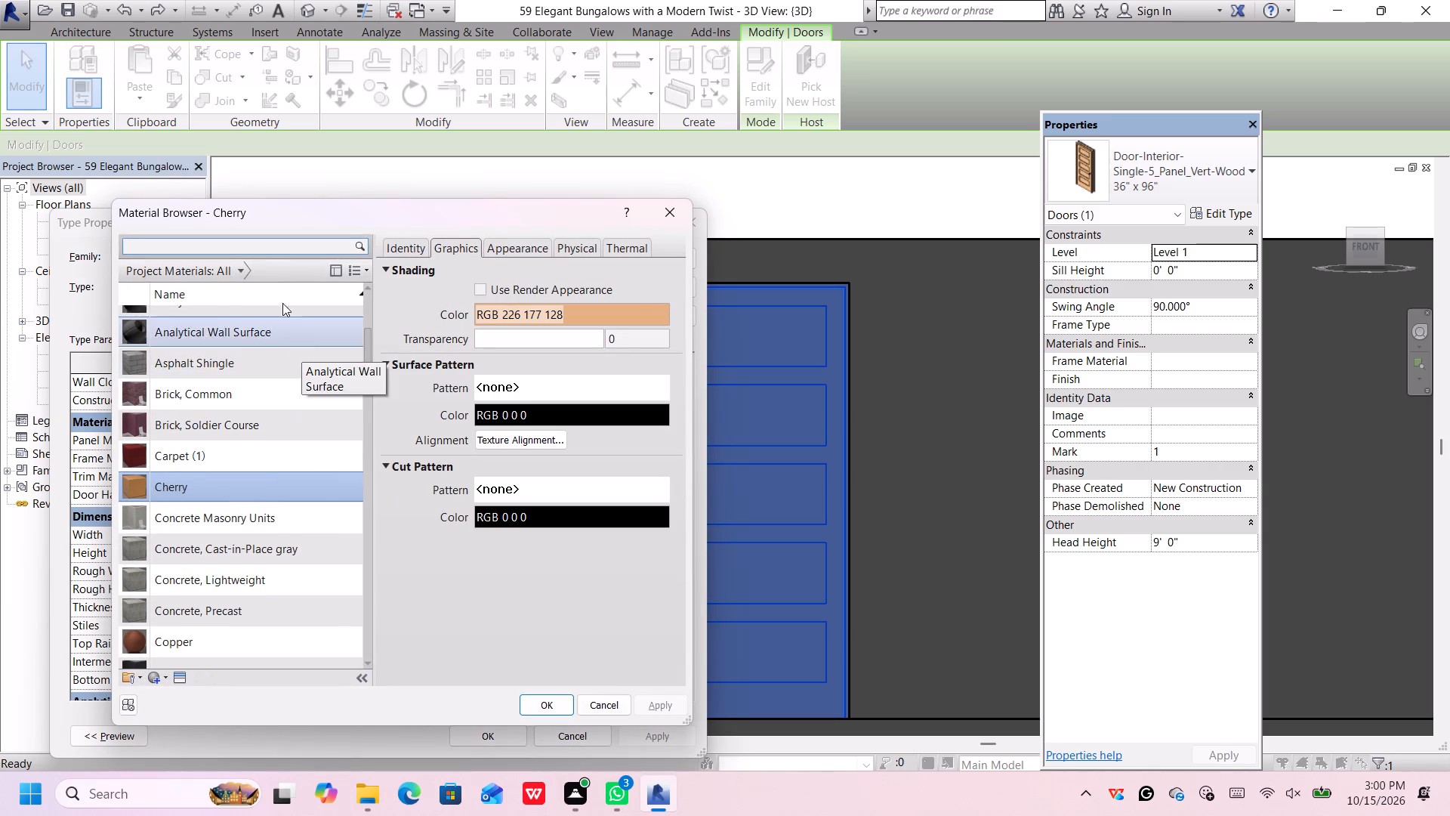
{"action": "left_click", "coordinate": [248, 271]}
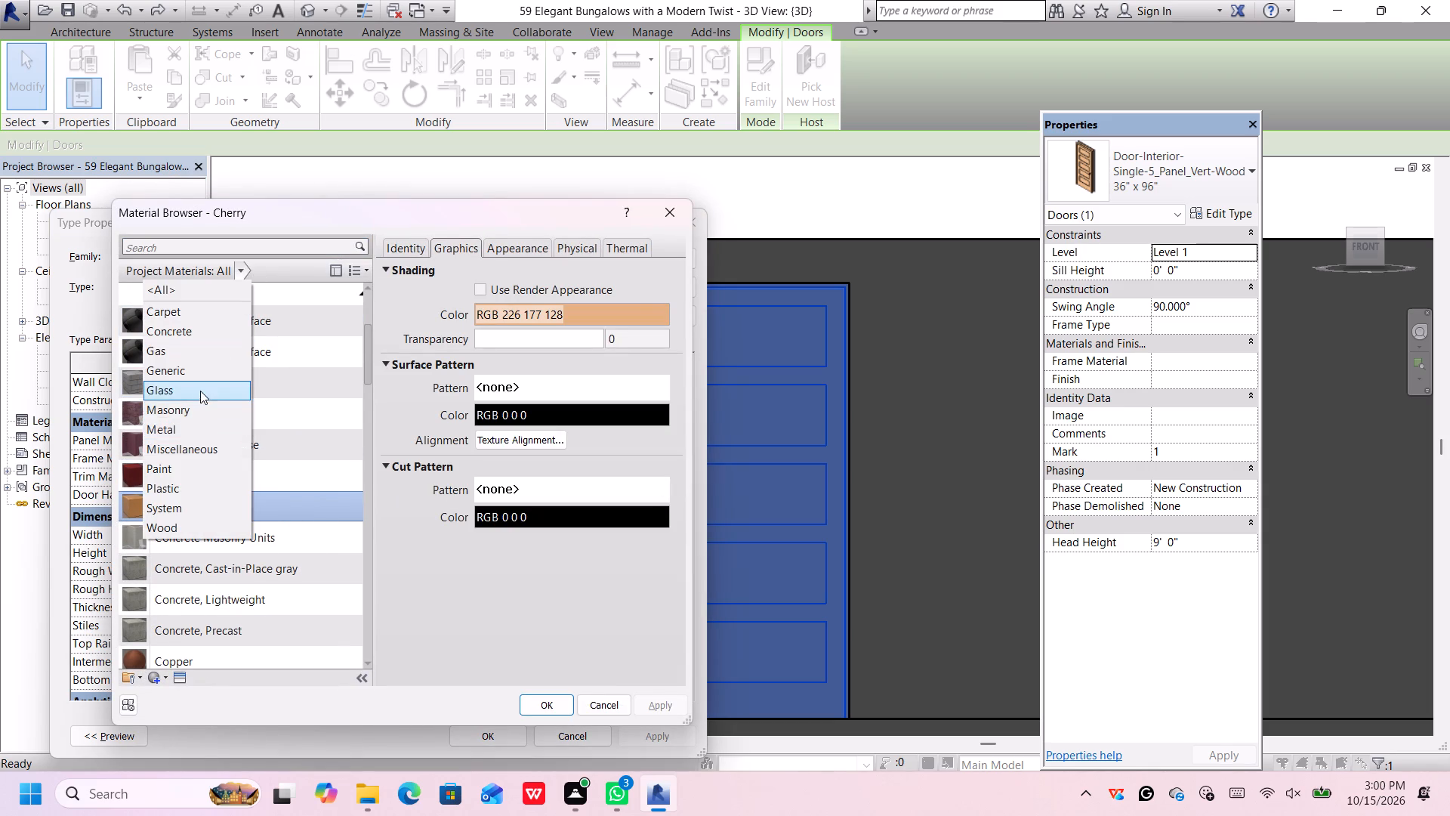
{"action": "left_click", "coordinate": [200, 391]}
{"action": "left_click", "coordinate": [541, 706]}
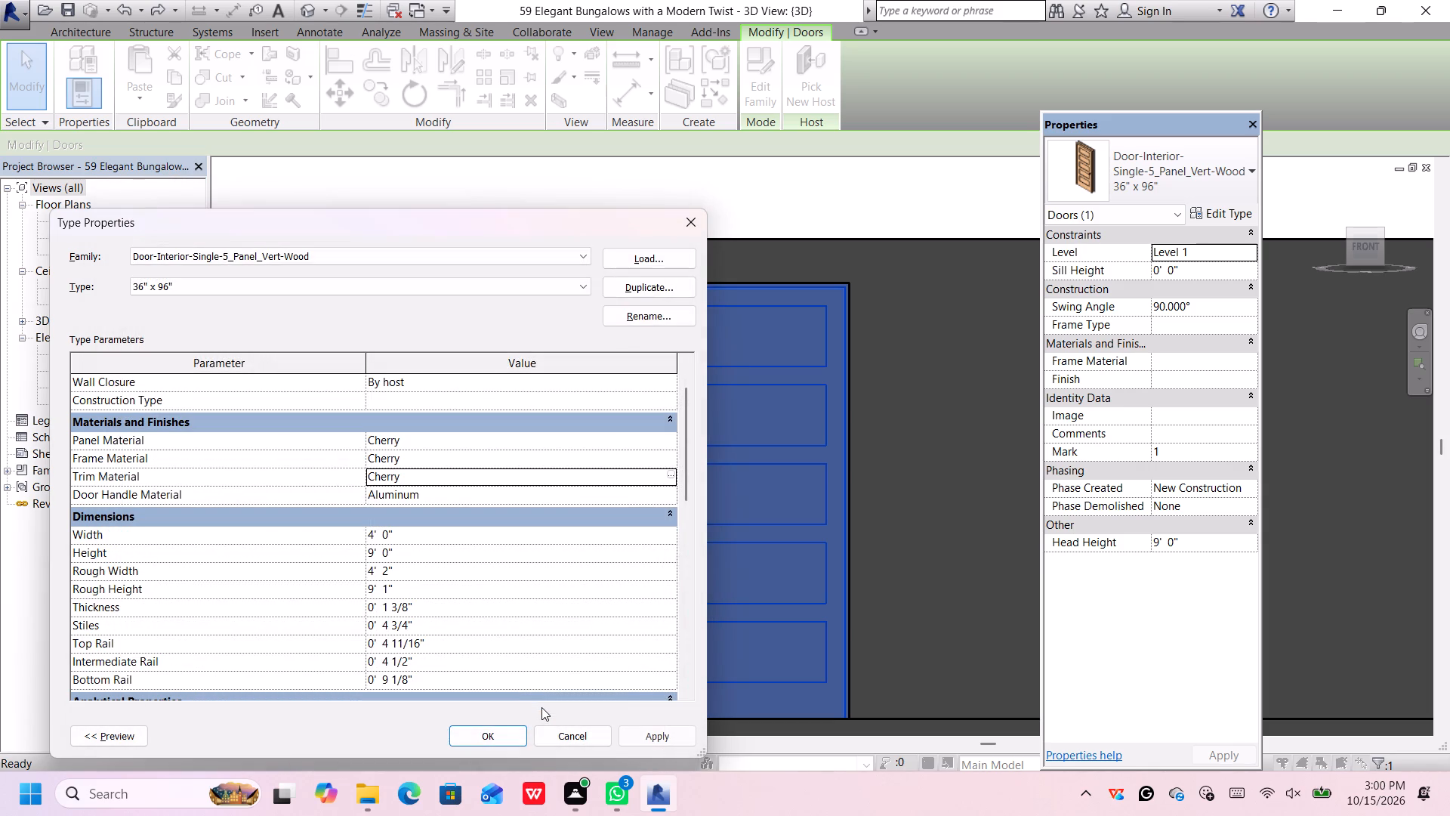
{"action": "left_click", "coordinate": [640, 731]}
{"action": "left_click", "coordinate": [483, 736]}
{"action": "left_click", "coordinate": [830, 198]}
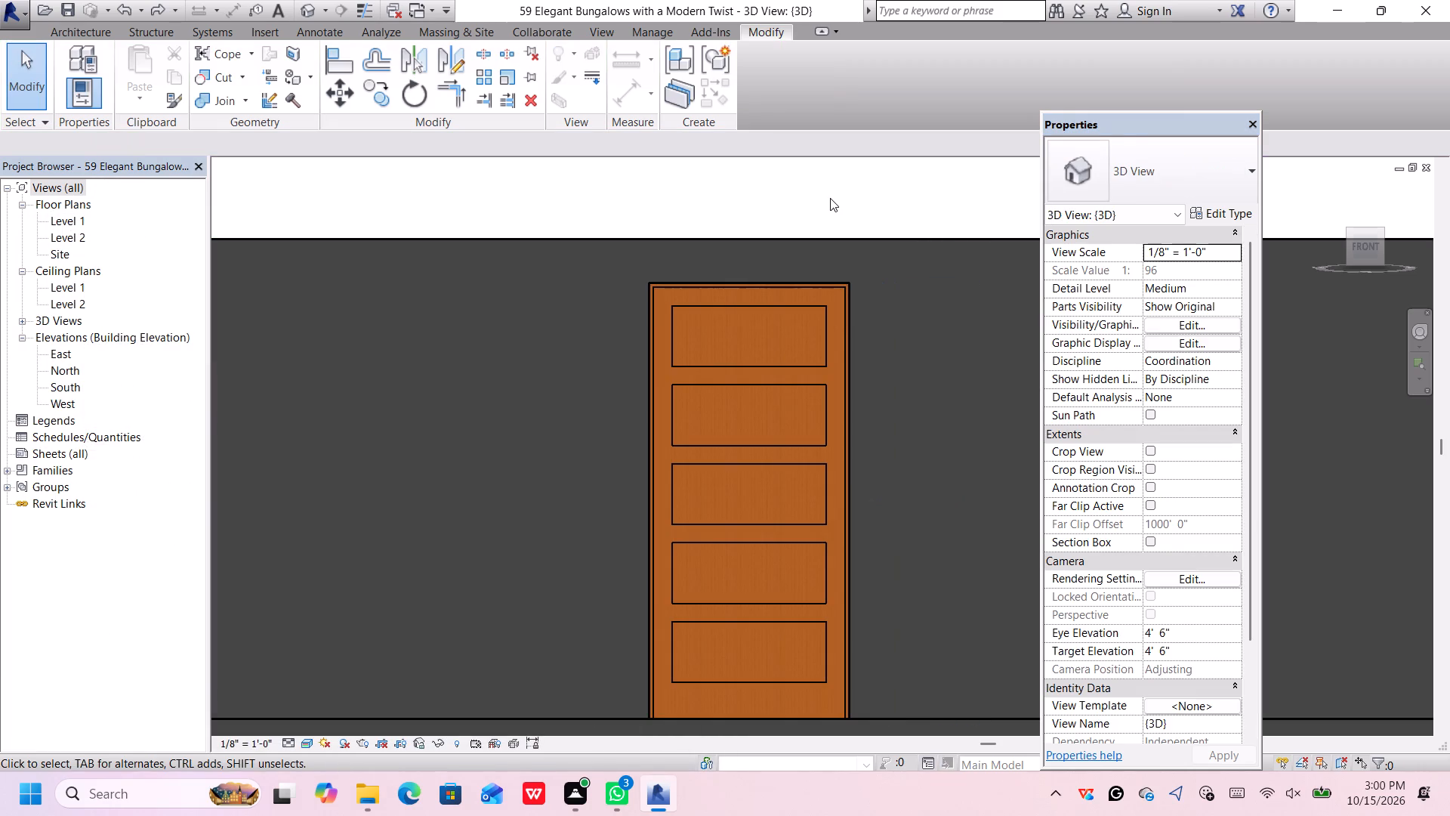
Set the front-wall door type's Trim Material to Glass, filtering the project materials to the Glass category.
{"action": "scroll", "coordinate": [785, 405], "scroll_direction": "down", "scroll_amount": 6}
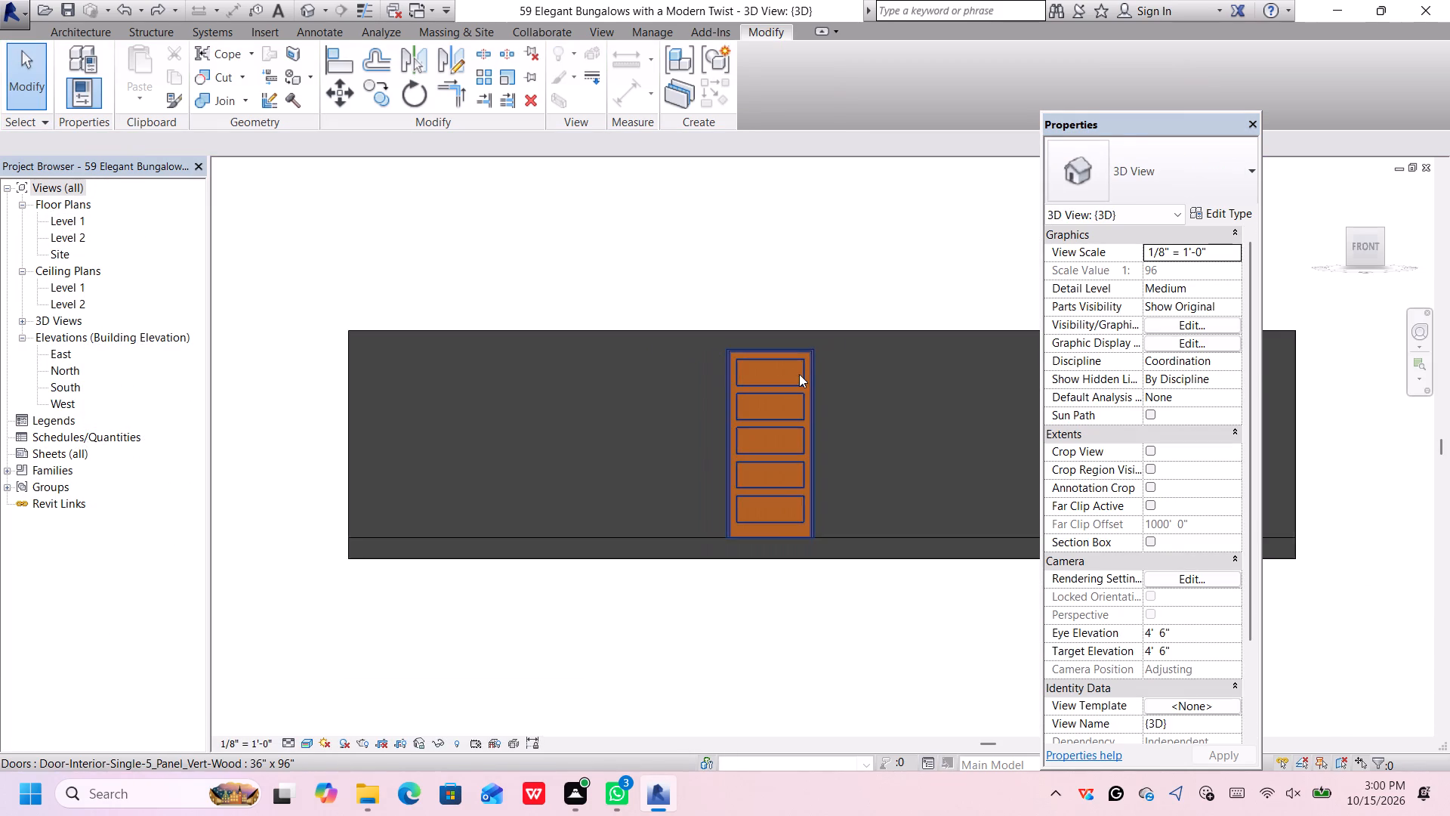
{"action": "middle_click_drag", "start_coordinate": [791, 379], "coordinate": [773, 428]}
{"action": "scroll", "coordinate": [776, 400], "scroll_direction": "down", "scroll_amount": 1}
{"action": "scroll", "coordinate": [773, 427], "scroll_direction": "up", "scroll_amount": 5}
{"action": "scroll", "coordinate": [776, 423], "scroll_direction": "down", "scroll_amount": 1}
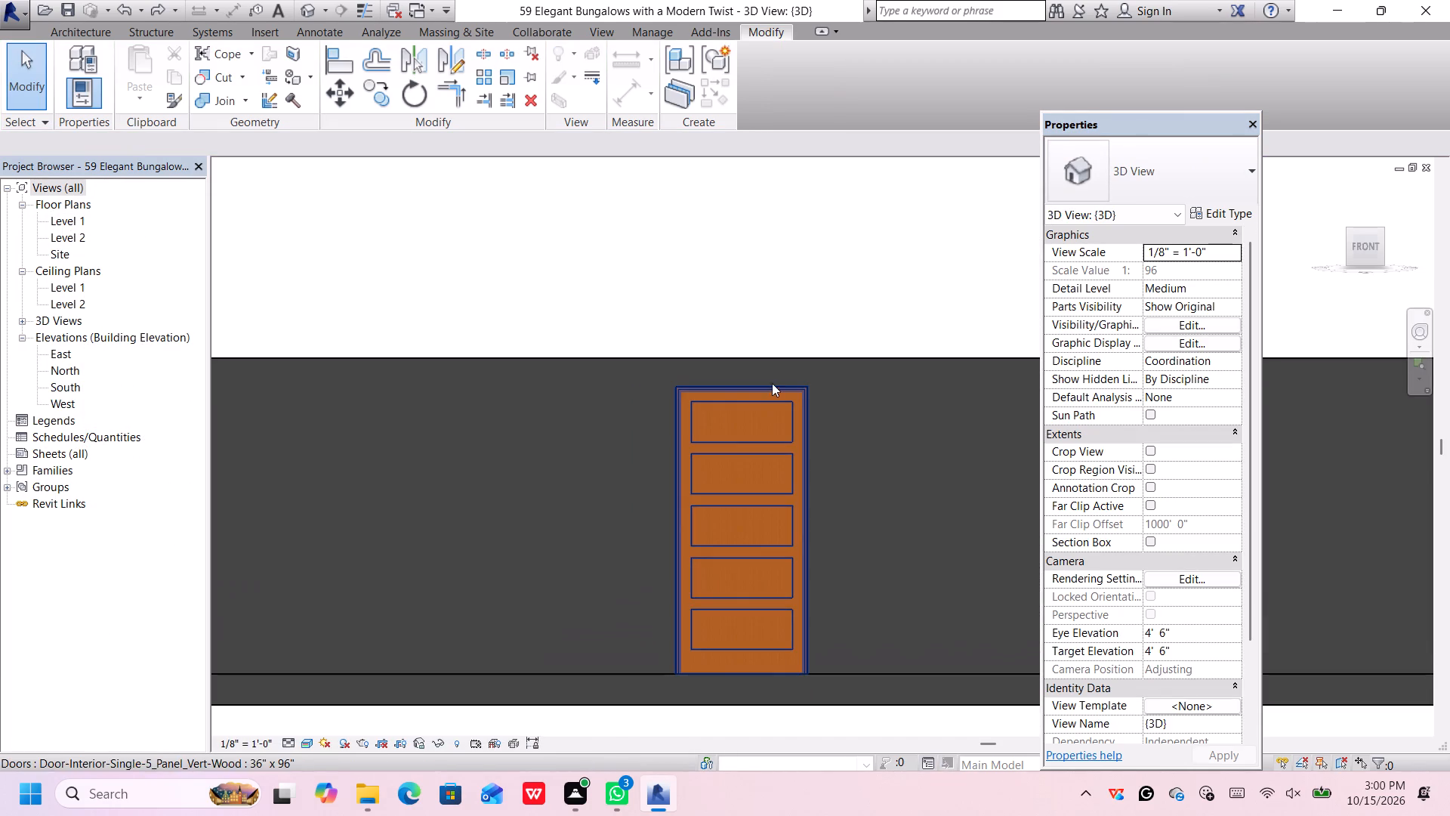
{"action": "left_click", "coordinate": [768, 442]}
{"action": "left_click", "coordinate": [1209, 208]}
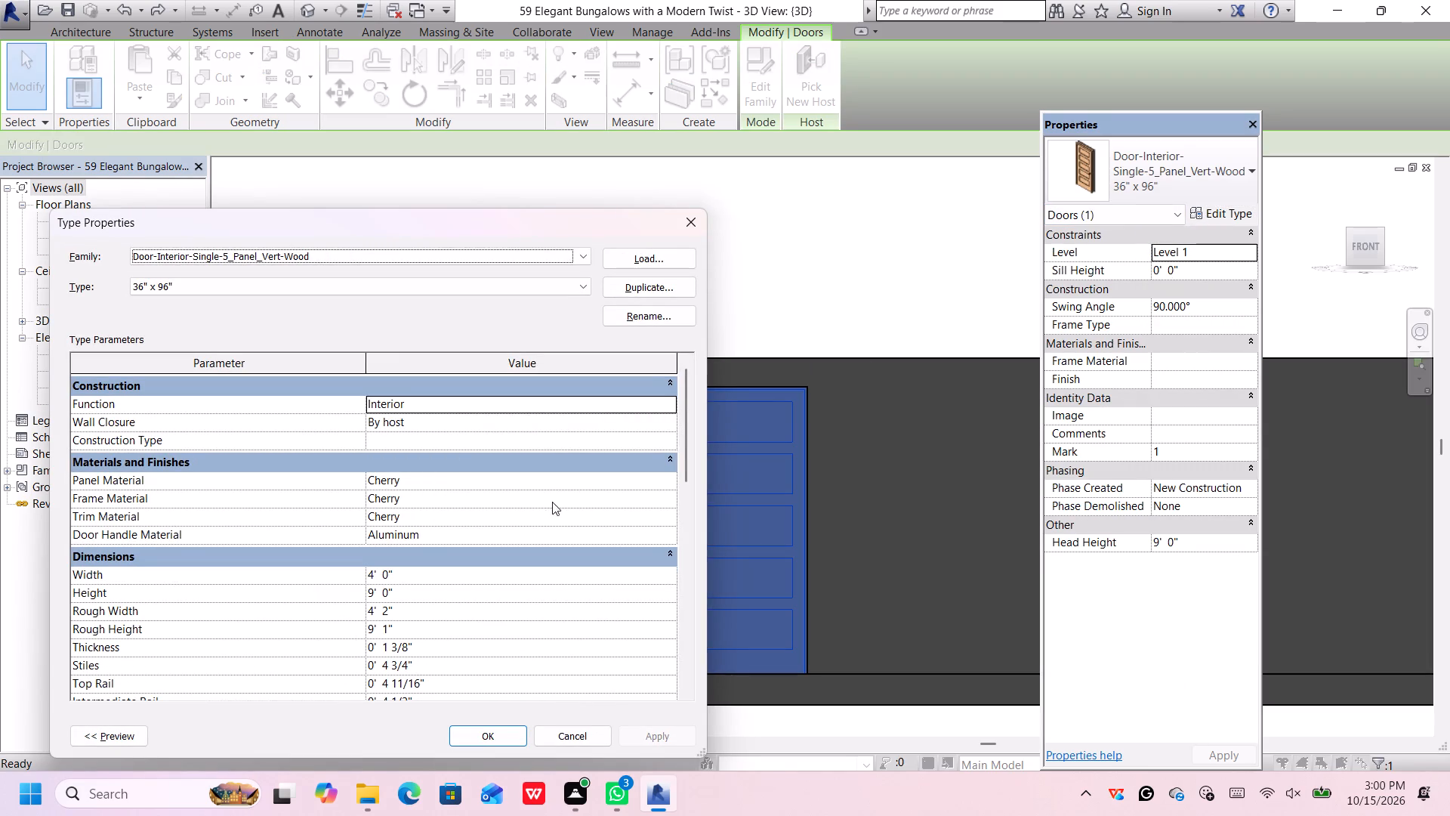
{"action": "left_click", "coordinate": [662, 515]}
{"action": "left_click", "coordinate": [670, 518]}
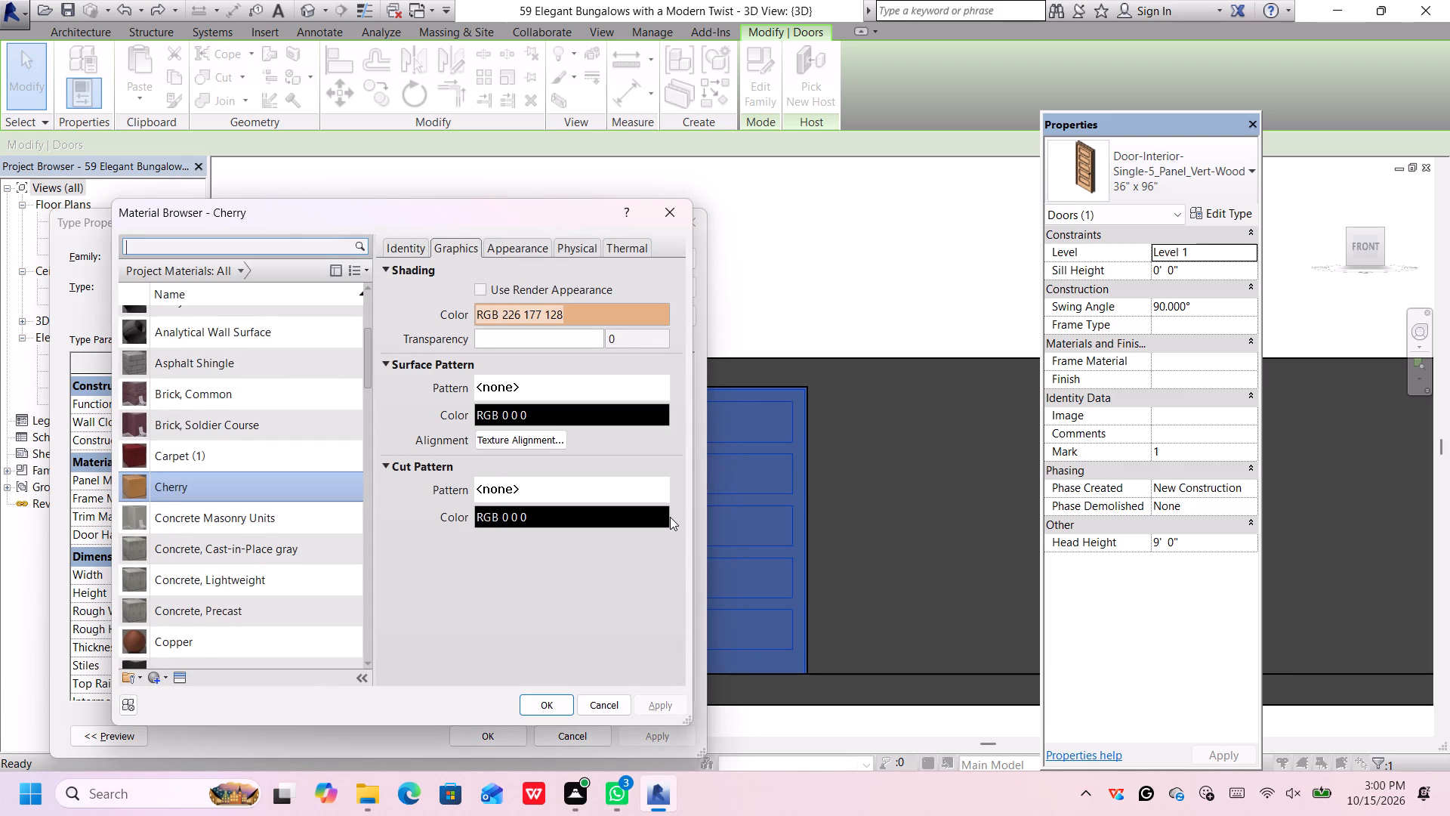
{"action": "left_click", "coordinate": [245, 274]}
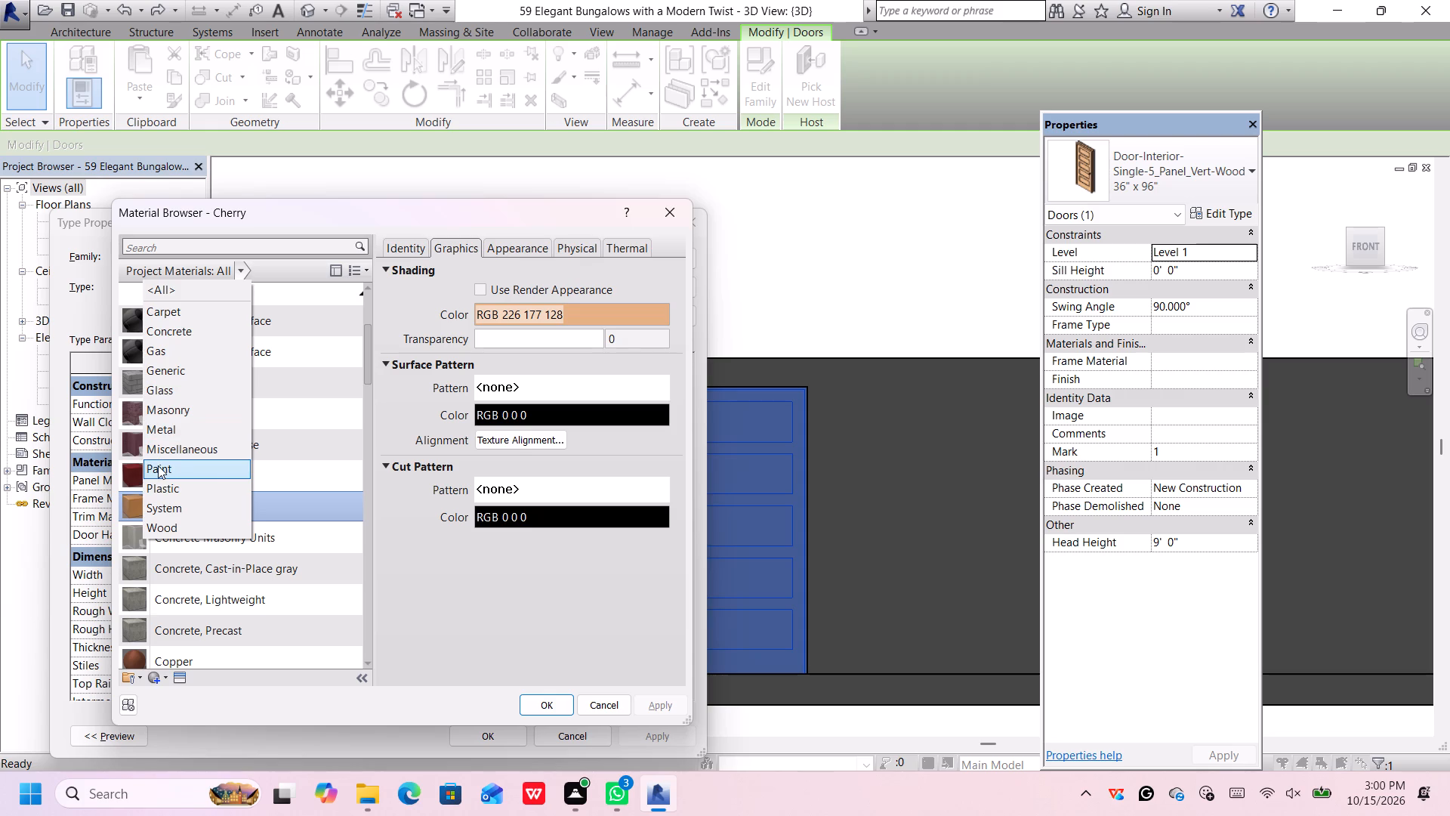
{"action": "left_click", "coordinate": [189, 388]}
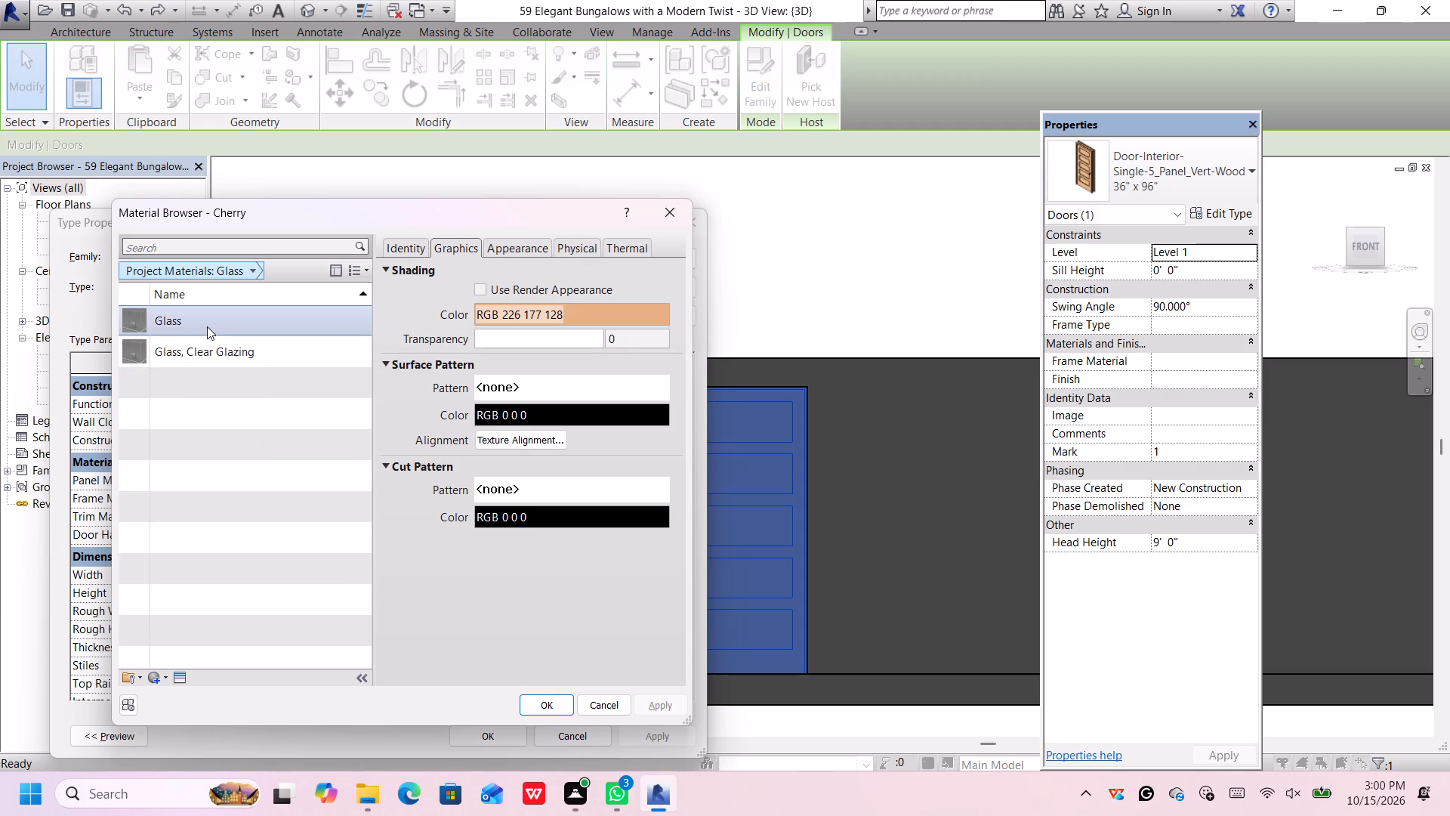
{"action": "left_click", "coordinate": [210, 330]}
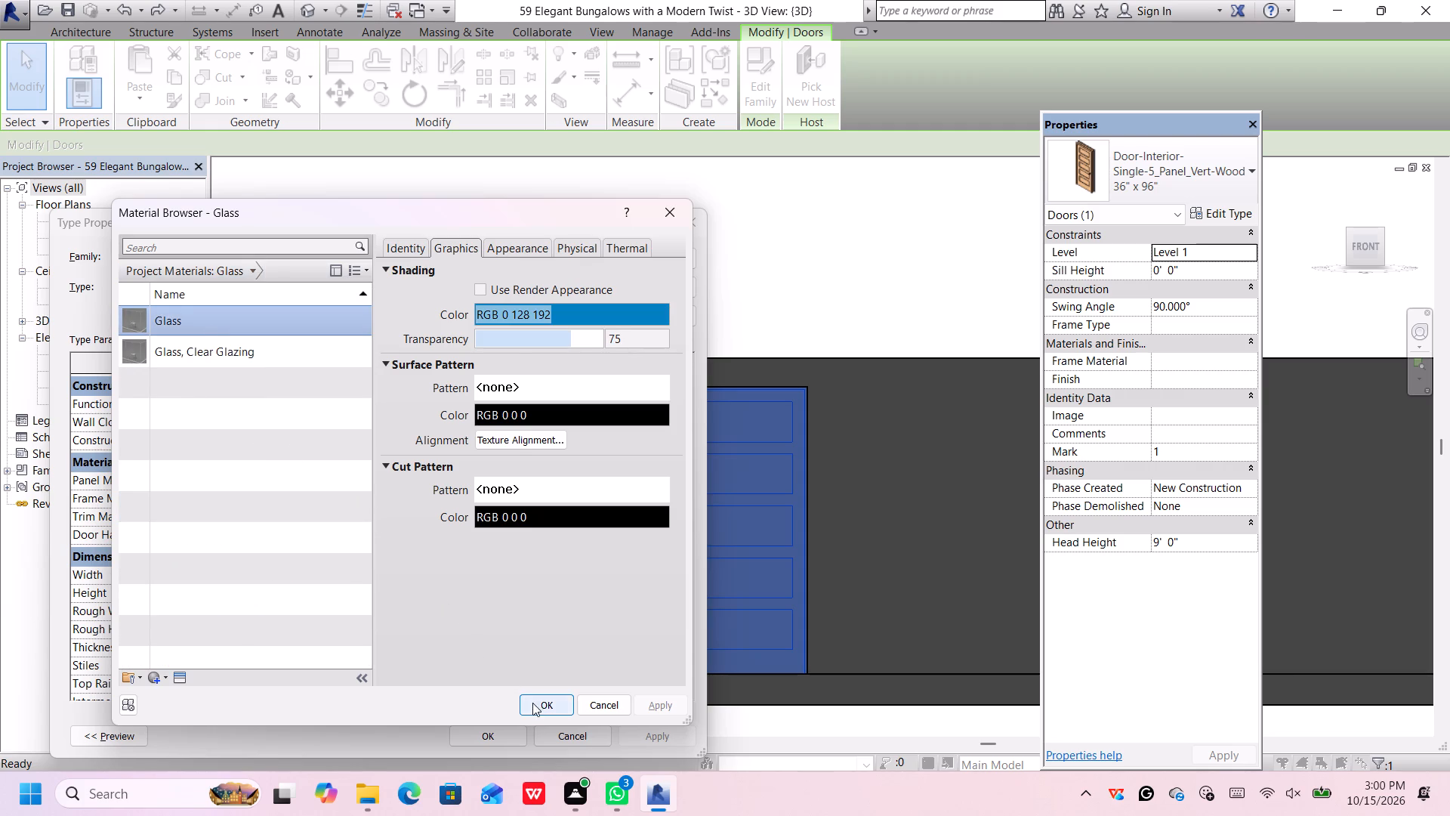
{"action": "left_click", "coordinate": [532, 703]}
{"action": "left_click", "coordinate": [630, 736]}
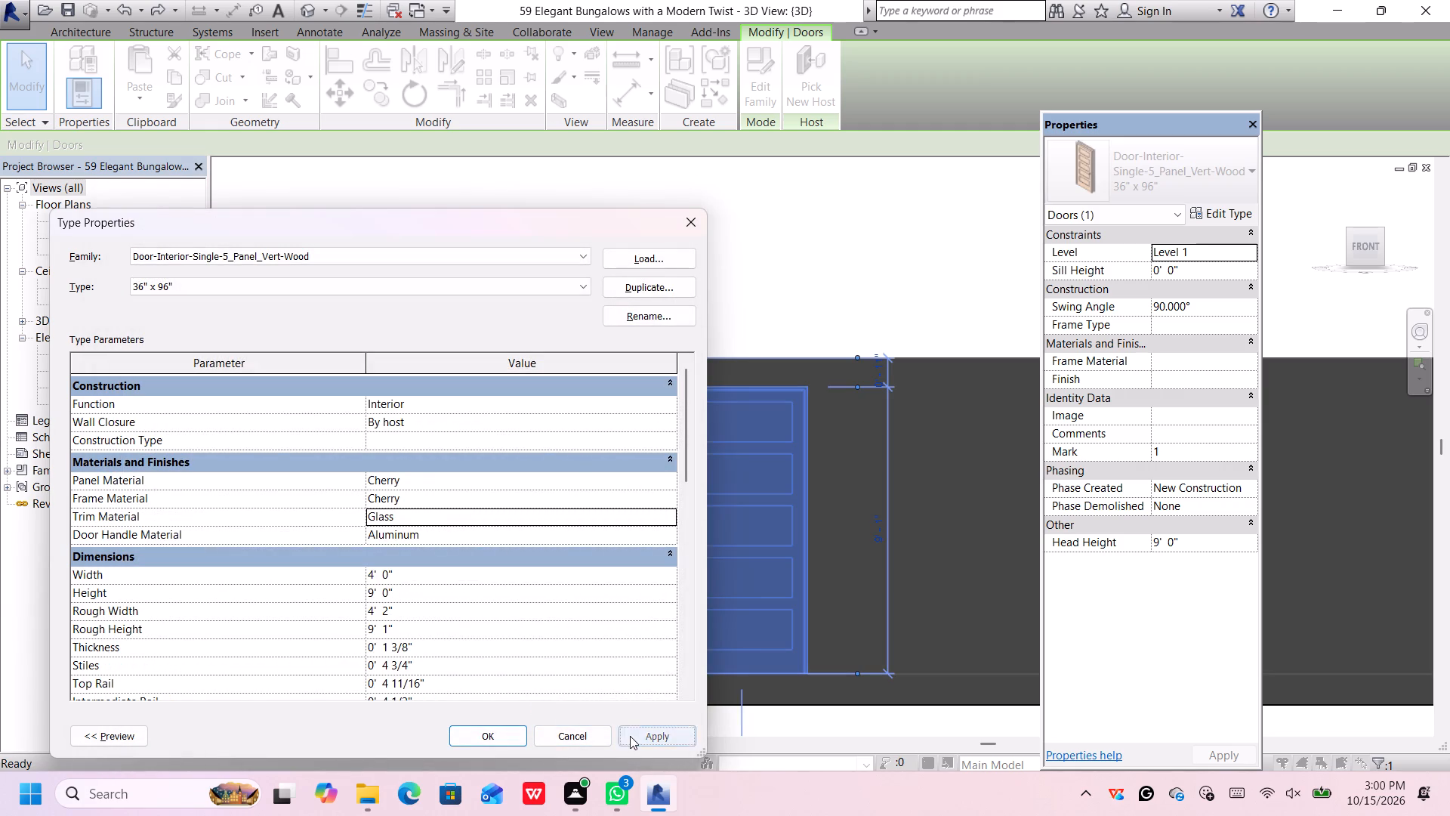
{"action": "left_click", "coordinate": [491, 736]}
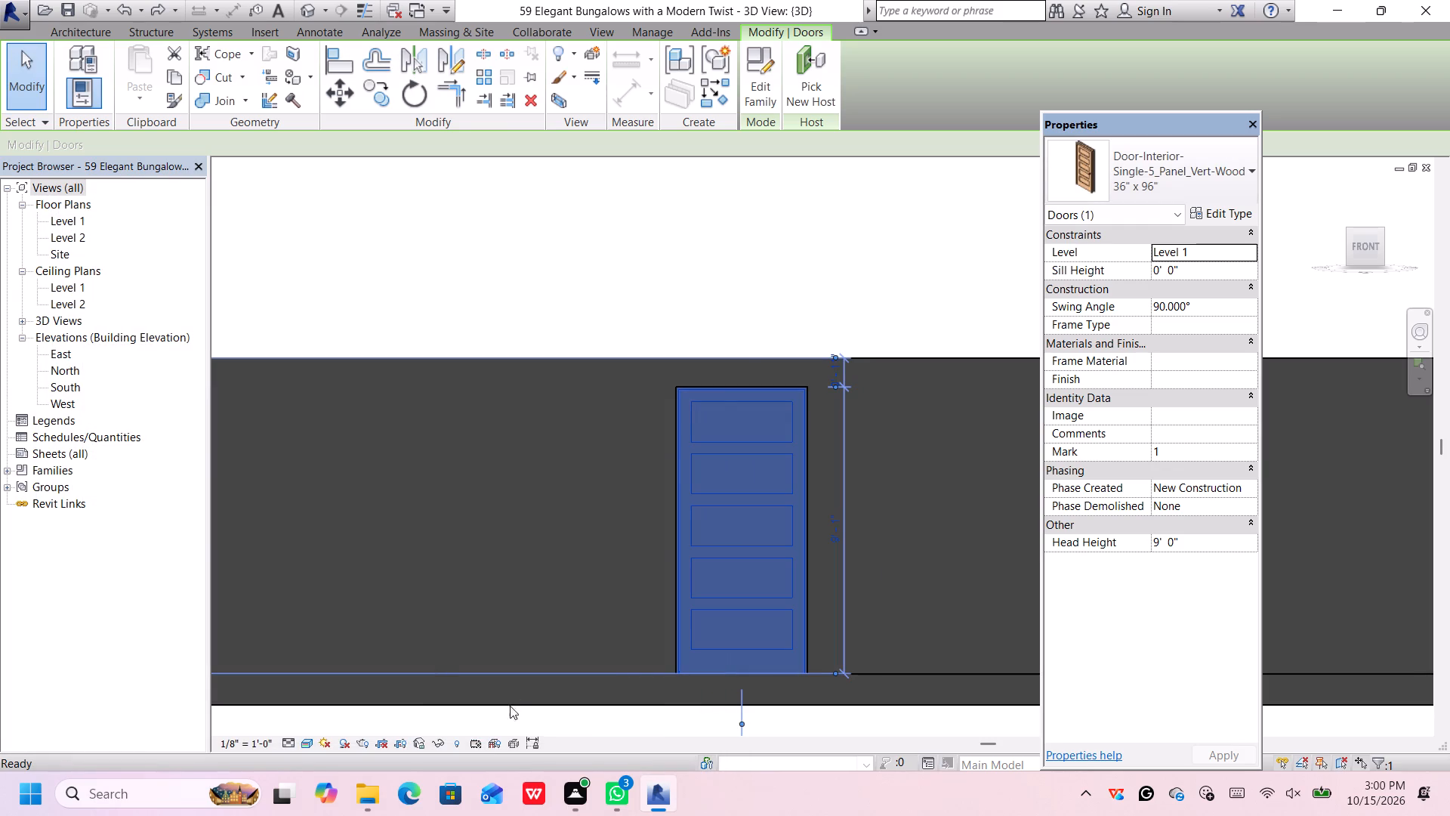
{"action": "left_click", "coordinate": [760, 286]}
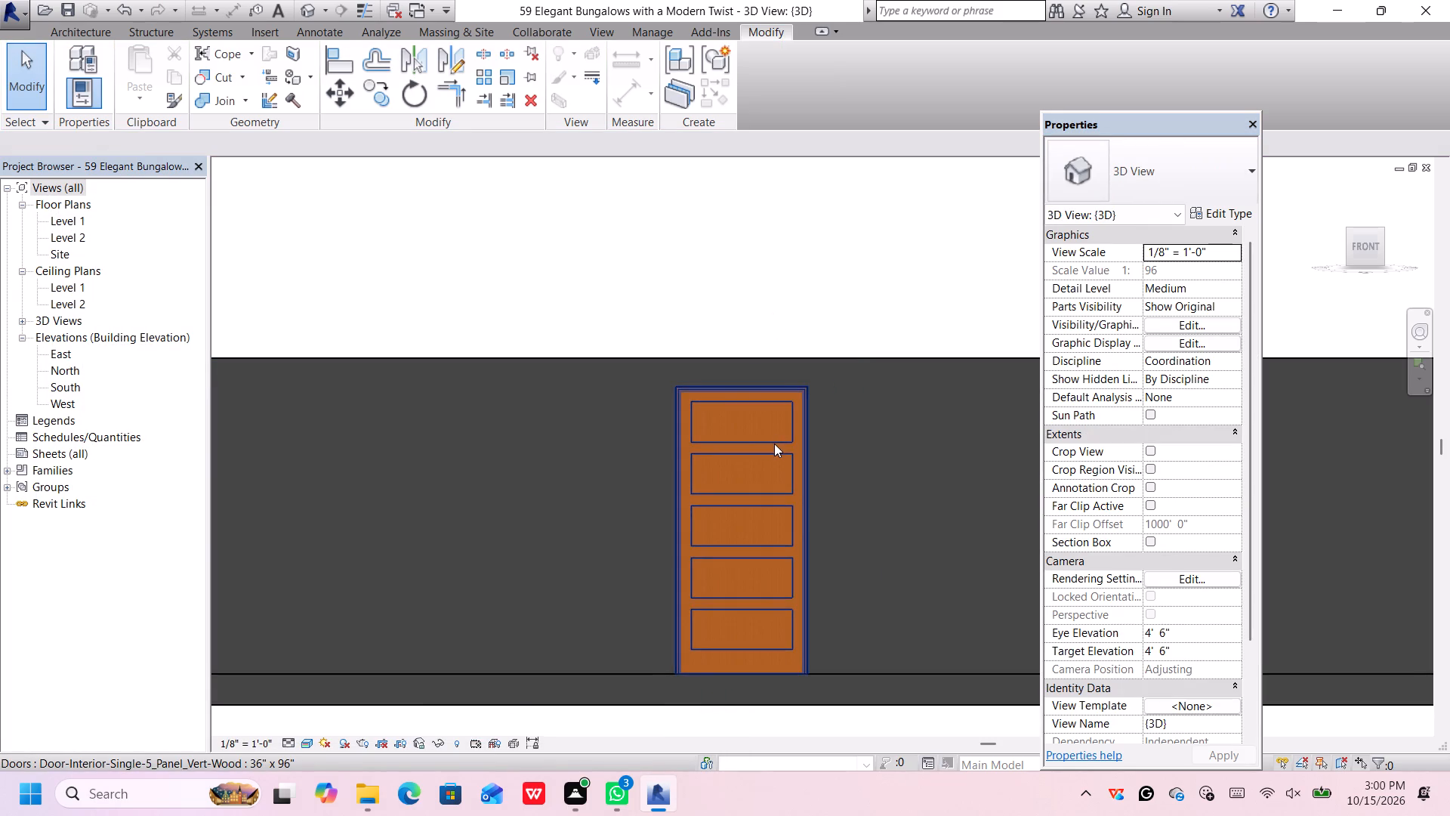
Set the door type's Frame Material to Iron, Ductile, filtering the project materials to the Metal category.
{"action": "scroll", "coordinate": [774, 444], "scroll_direction": "up", "scroll_amount": 1}
{"action": "left_click", "coordinate": [773, 437]}
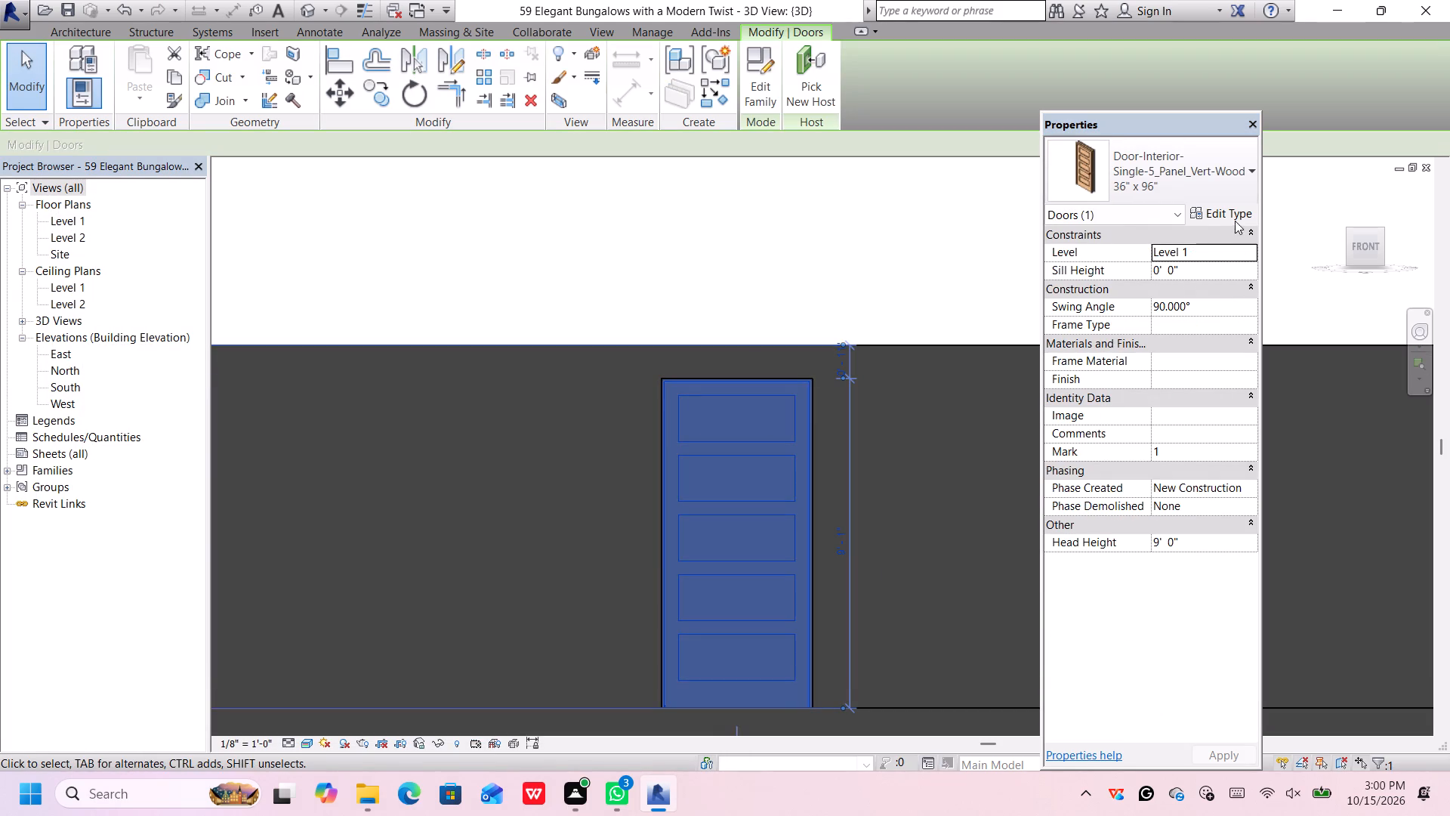
{"action": "left_click", "coordinate": [1235, 219]}
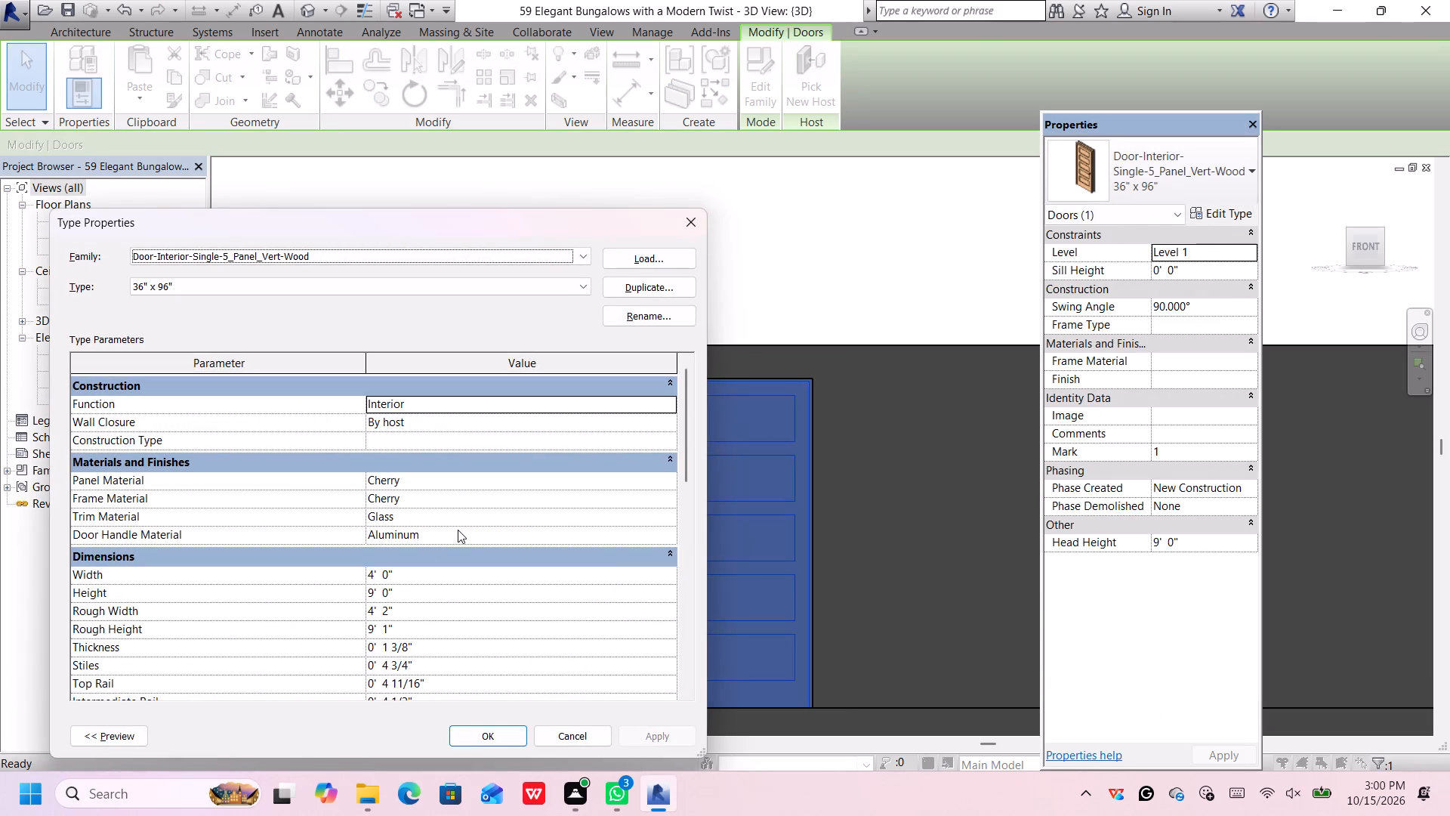
{"action": "left_click", "coordinate": [651, 499]}
{"action": "left_click", "coordinate": [668, 500]}
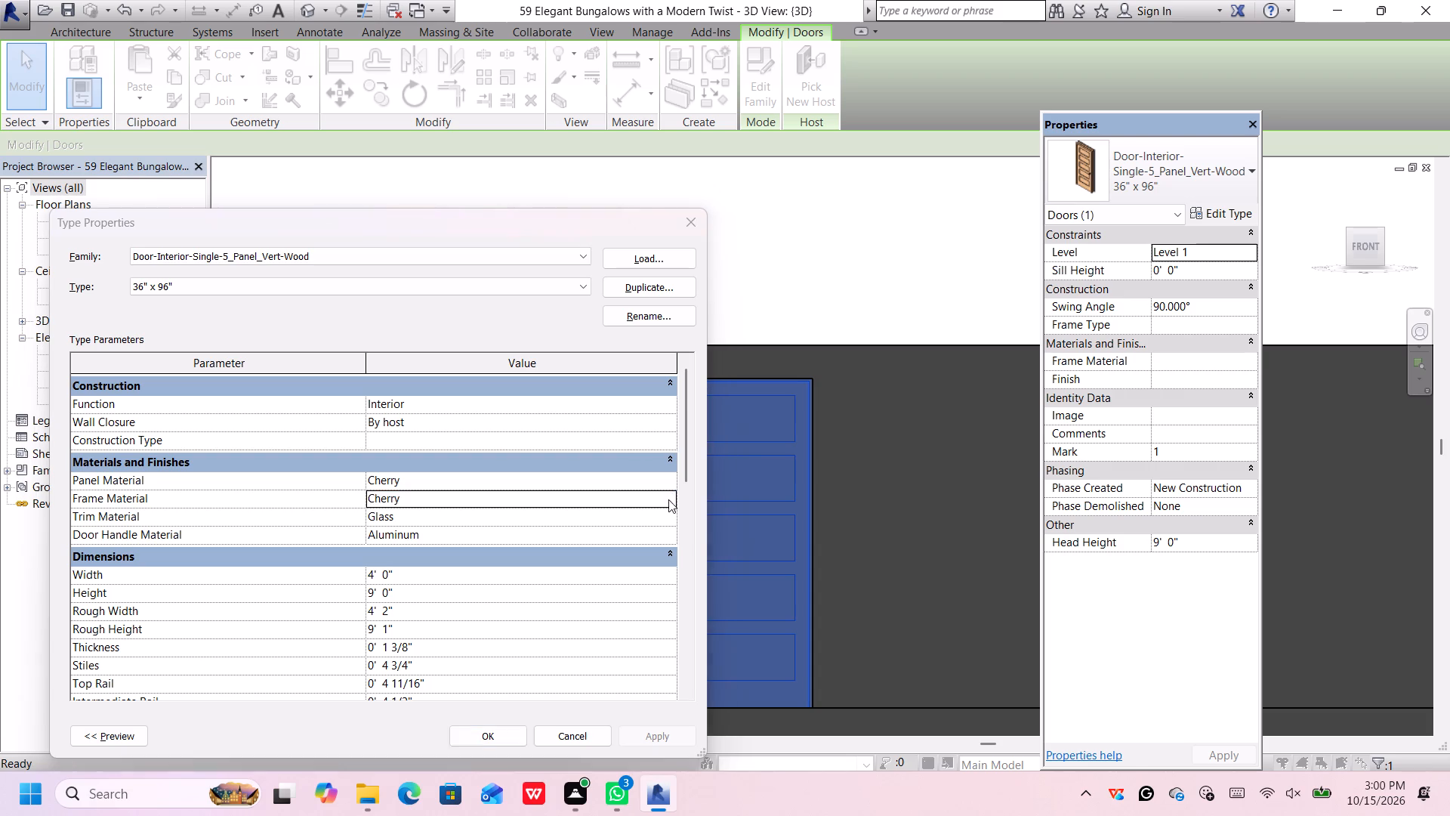
{"action": "left_click", "coordinate": [675, 212]}
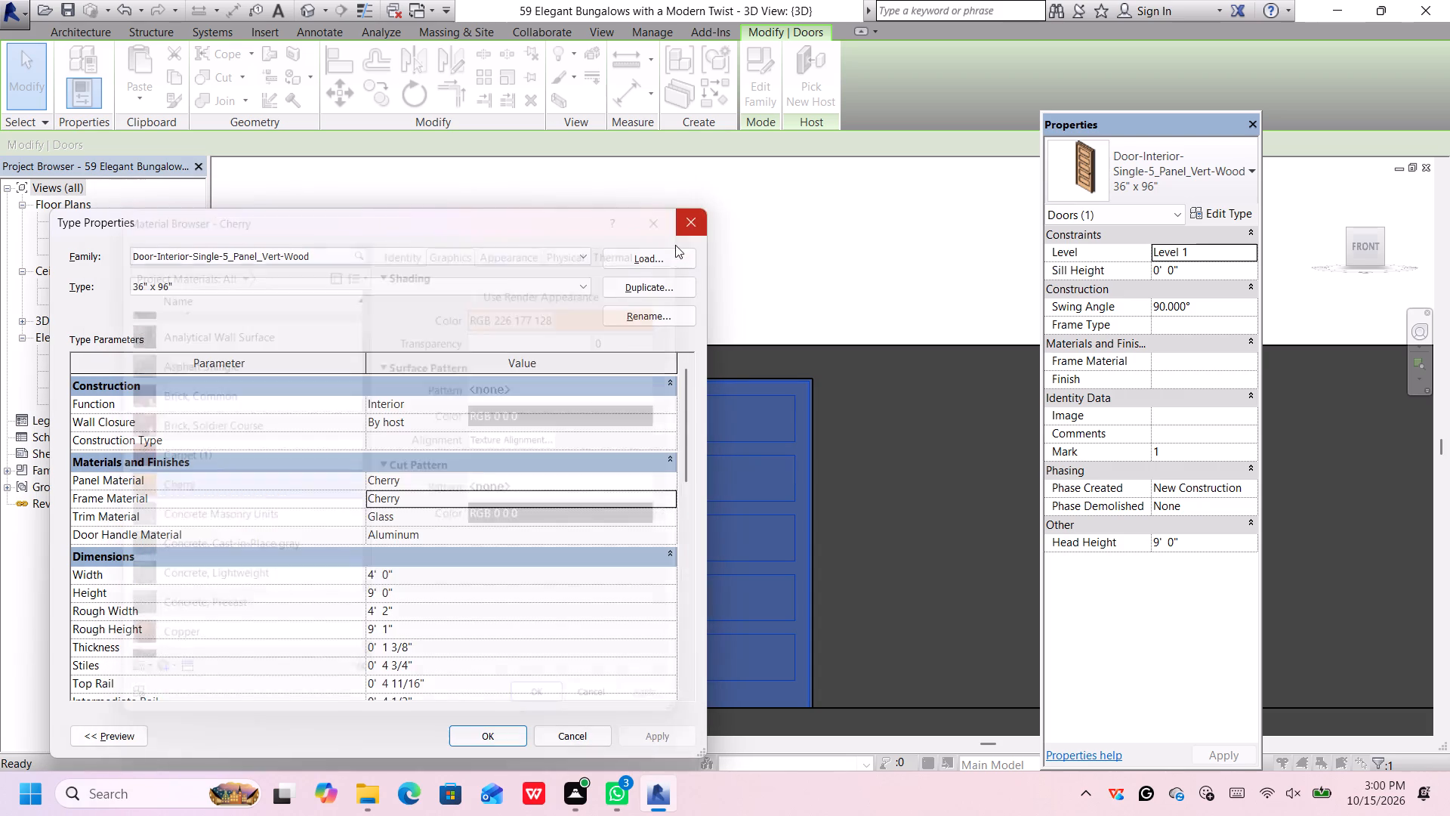
{"action": "left_click", "coordinate": [665, 482]}
{"action": "left_click", "coordinate": [665, 481]}
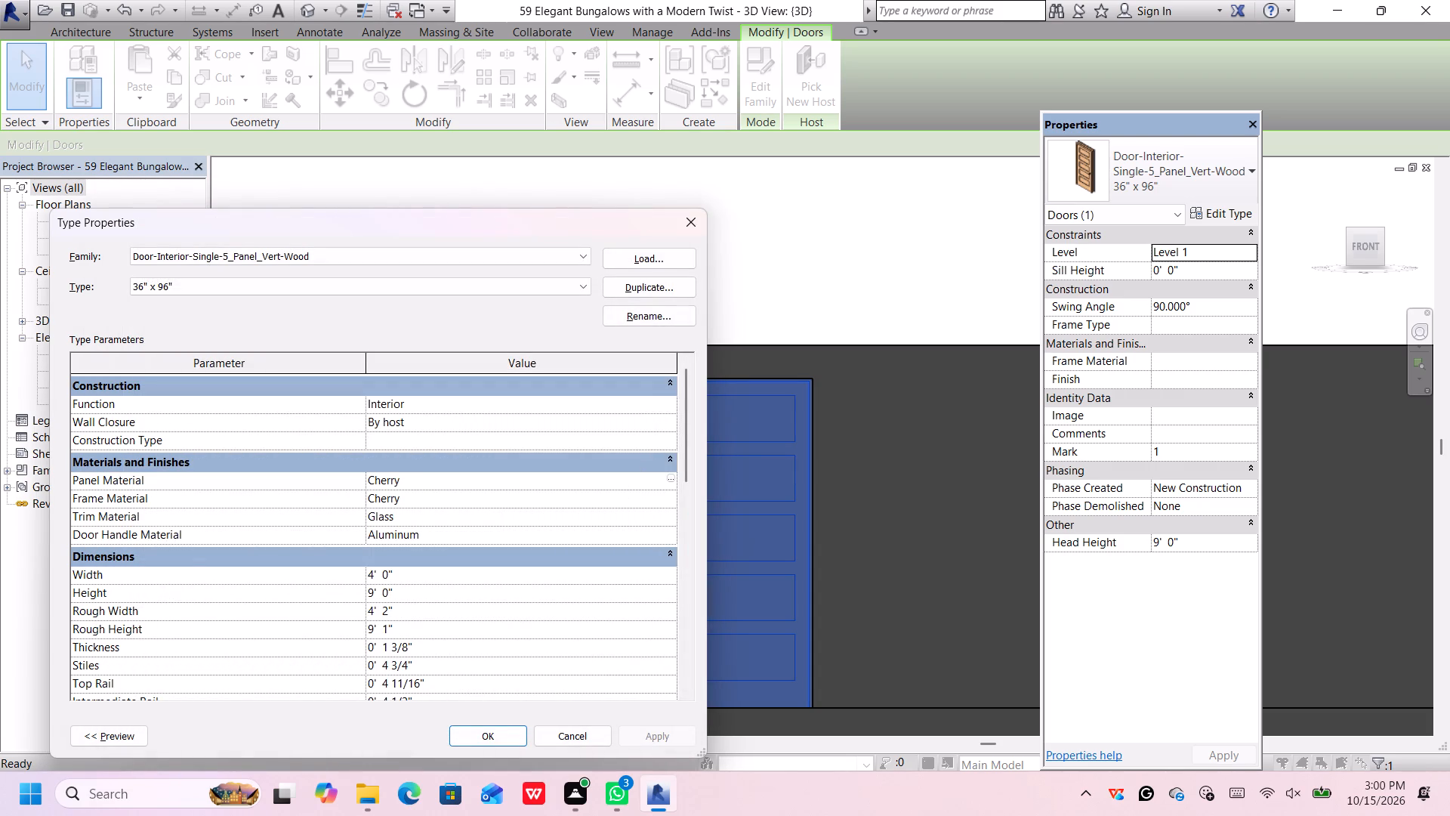
{"action": "left_click", "coordinate": [672, 496]}
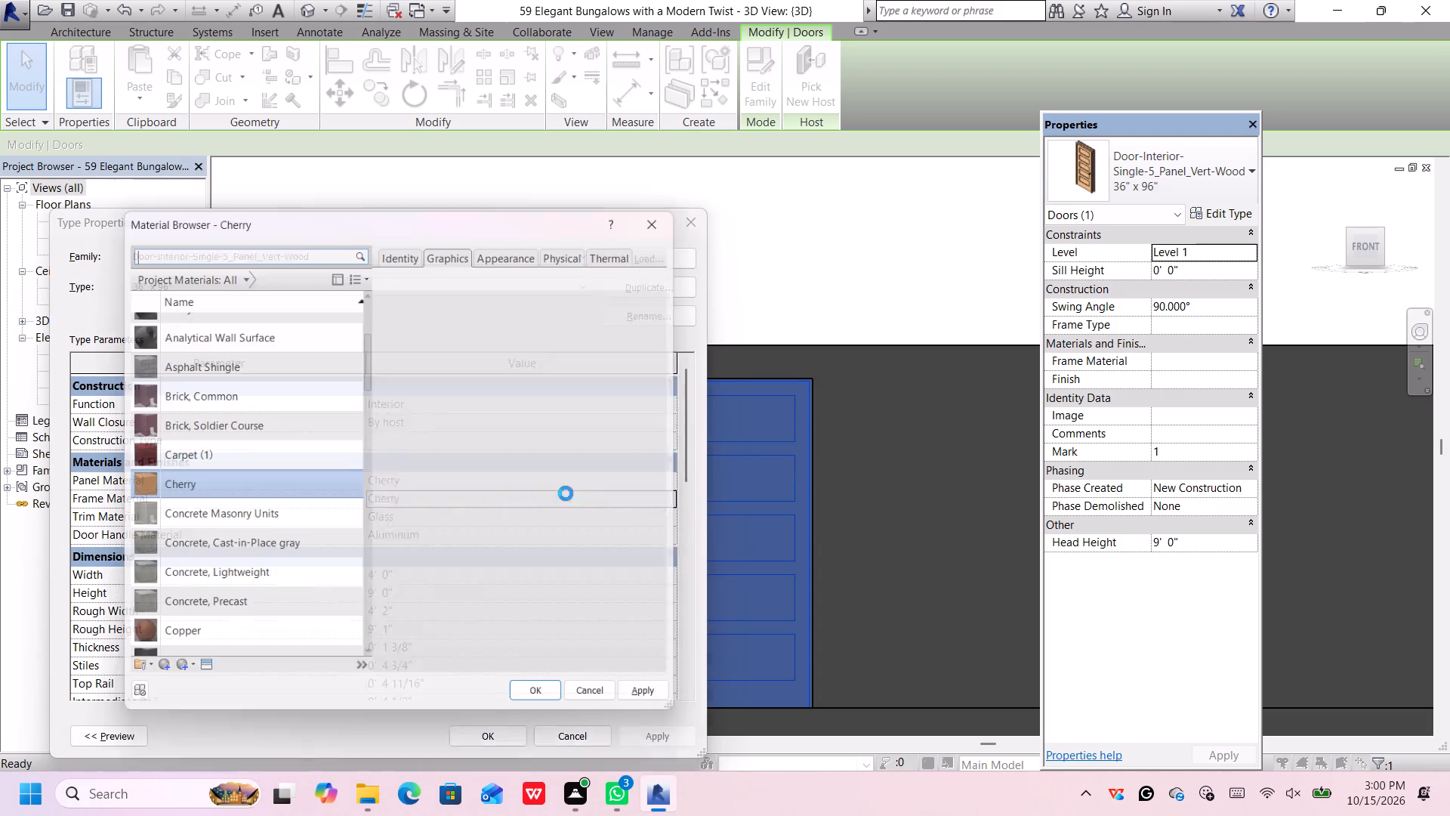
{"action": "left_click", "coordinate": [242, 271]}
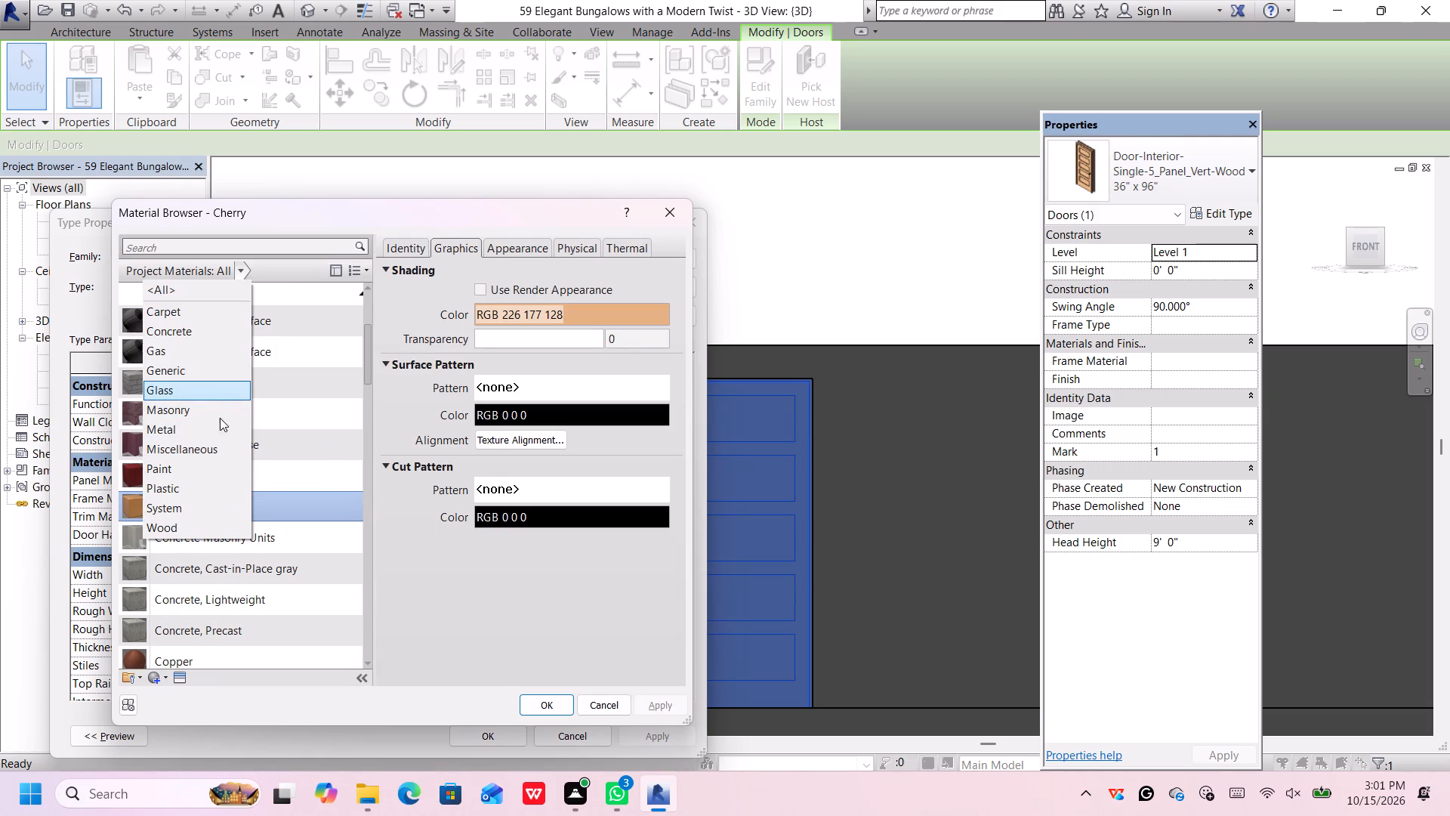
{"action": "left_click", "coordinate": [220, 426]}
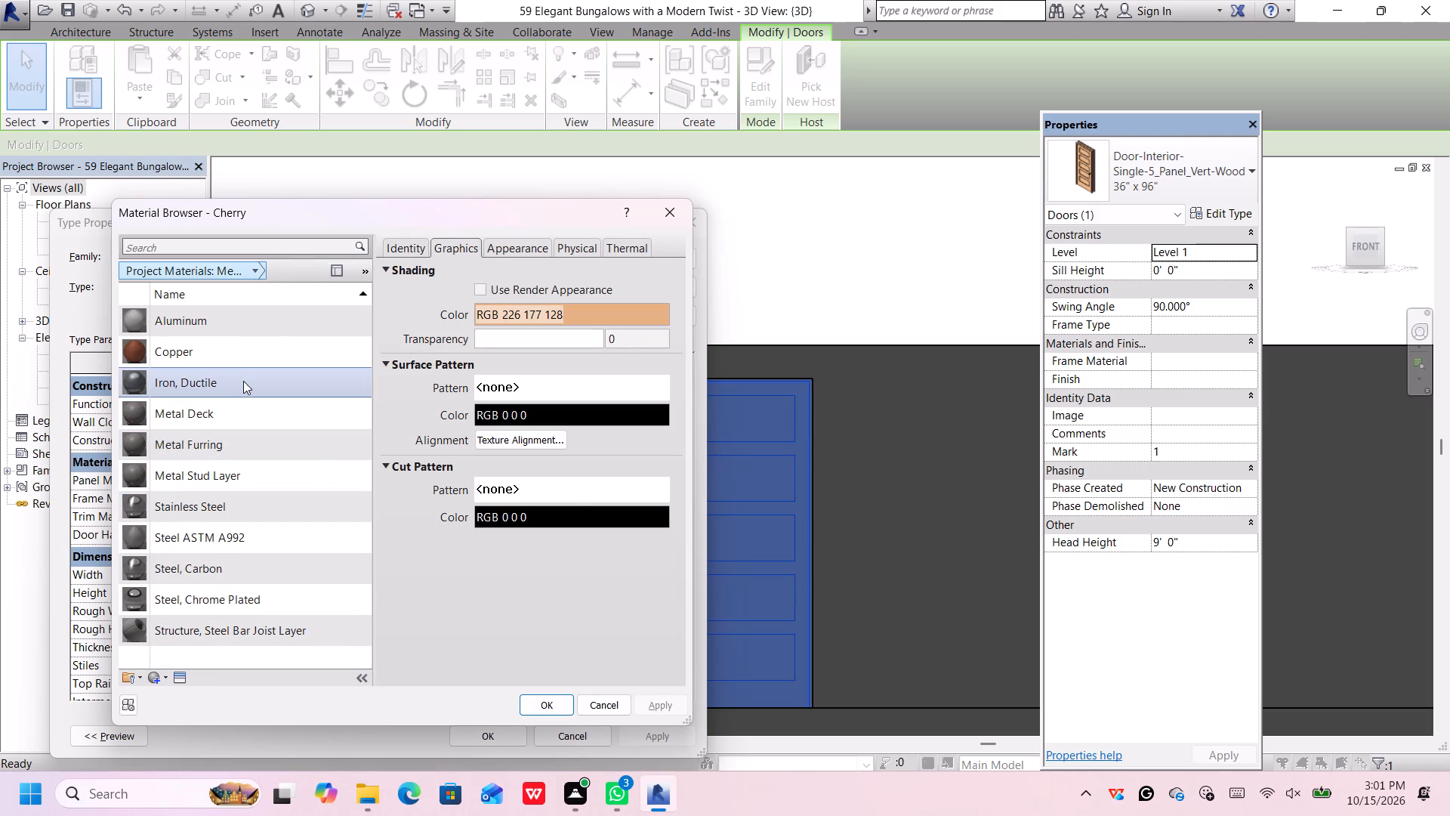
{"action": "left_click", "coordinate": [243, 382]}
{"action": "left_click", "coordinate": [551, 703]}
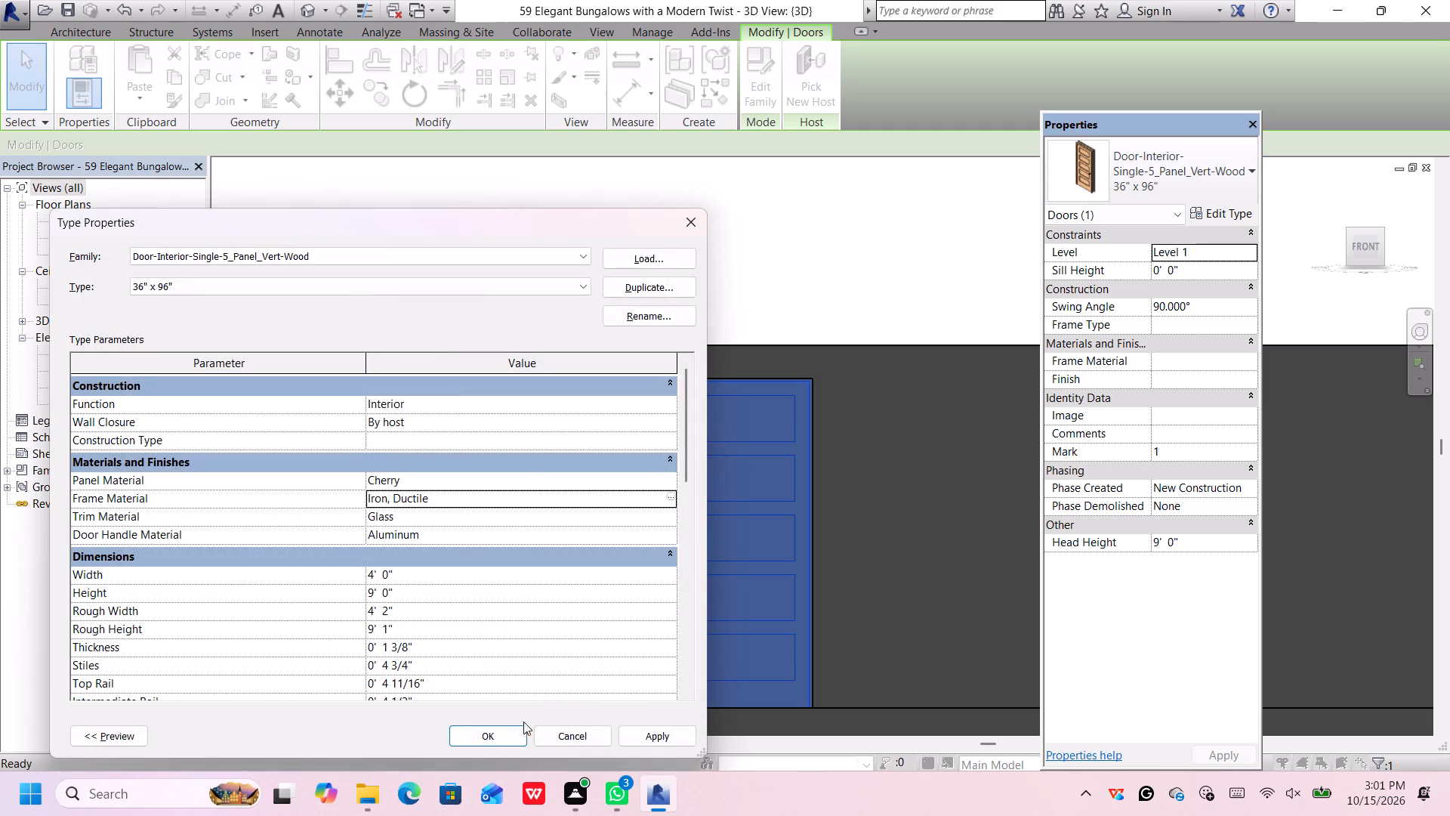
{"action": "left_click", "coordinate": [632, 738]}
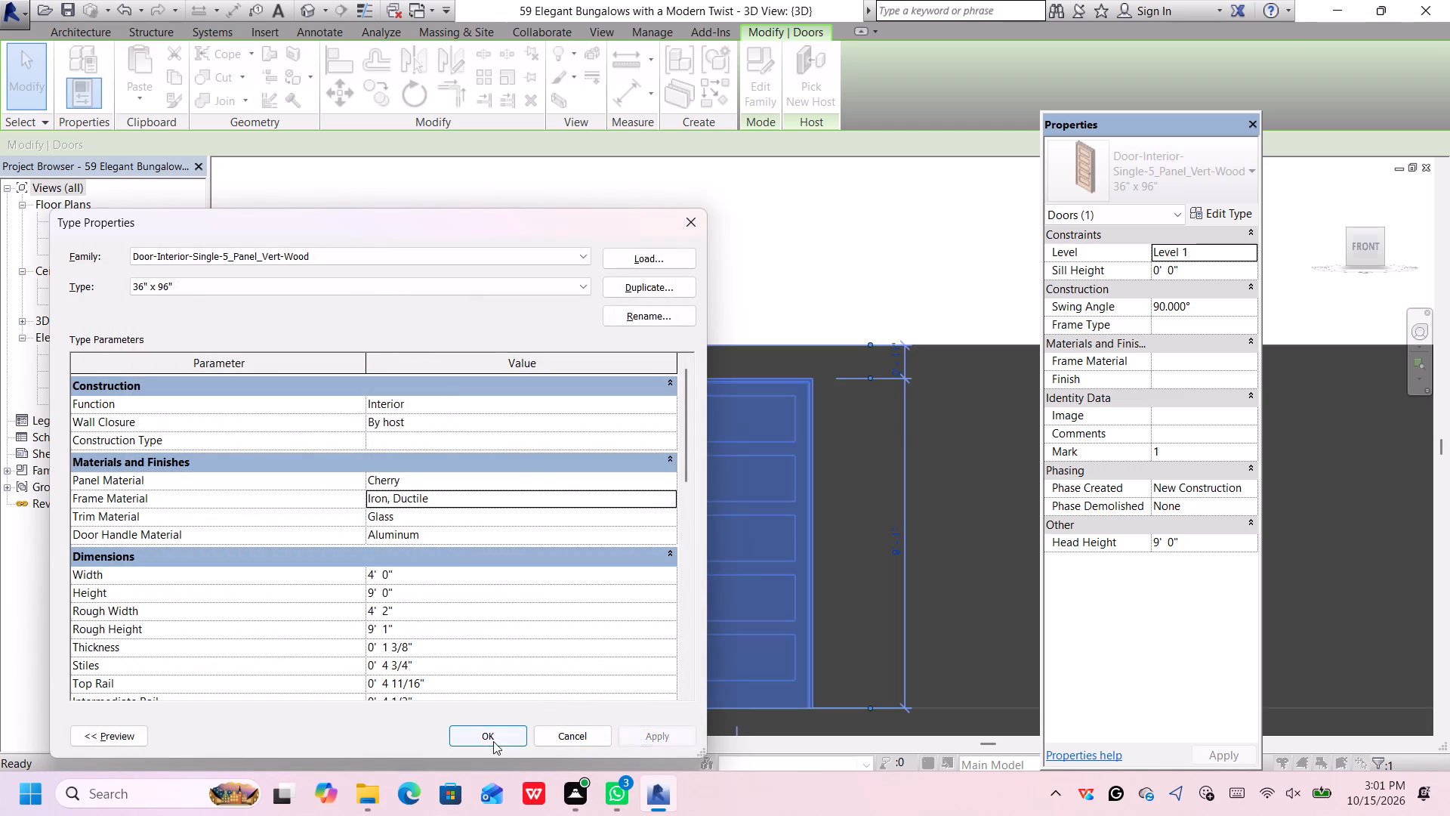
{"action": "left_click", "coordinate": [494, 737]}
{"action": "left_click", "coordinate": [754, 301]}
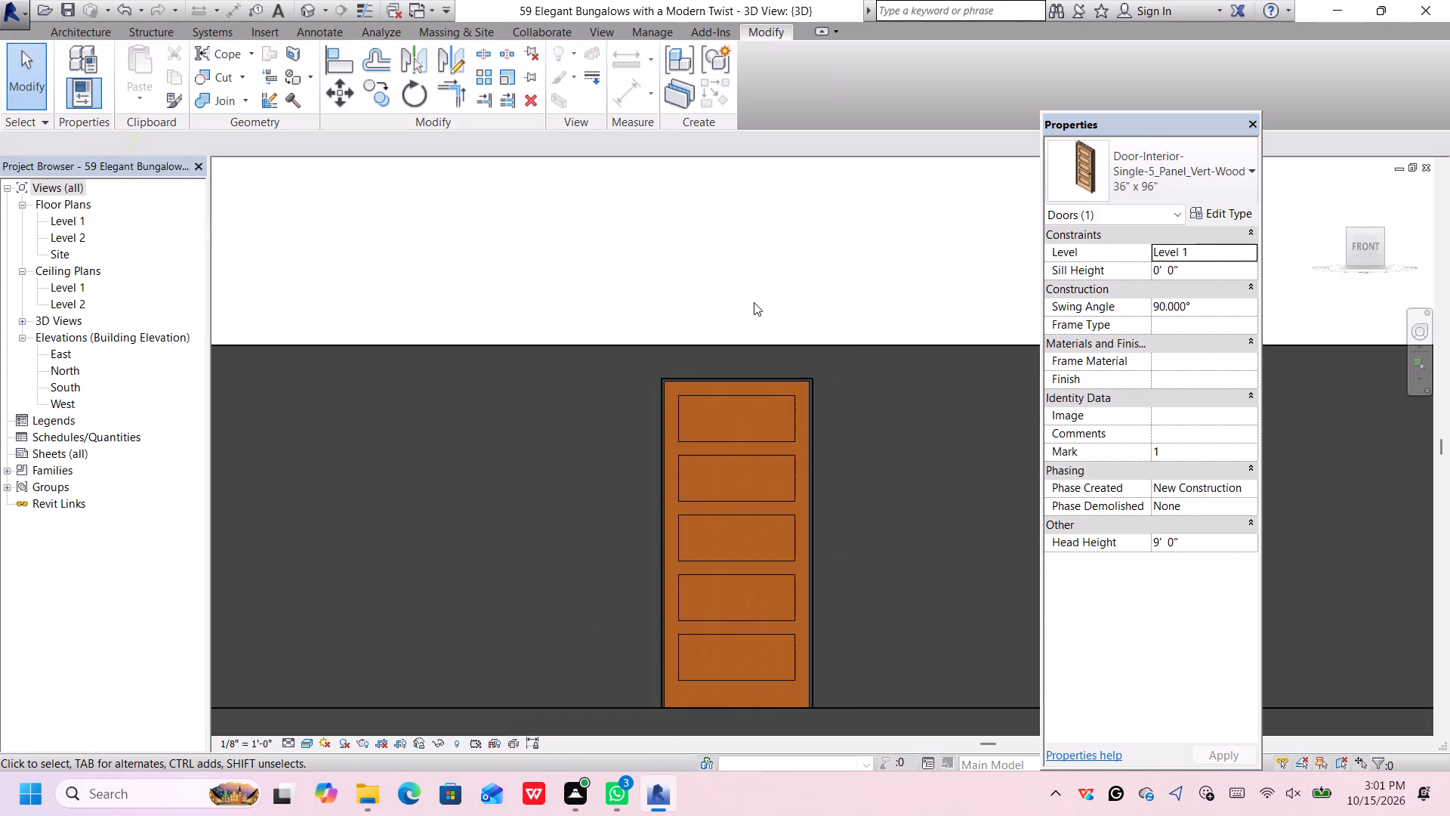
Set the door type's Panel Material to Glass, filtering the project materials to the Glass category.
{"action": "scroll", "coordinate": [770, 410], "scroll_direction": "up", "scroll_amount": 8}
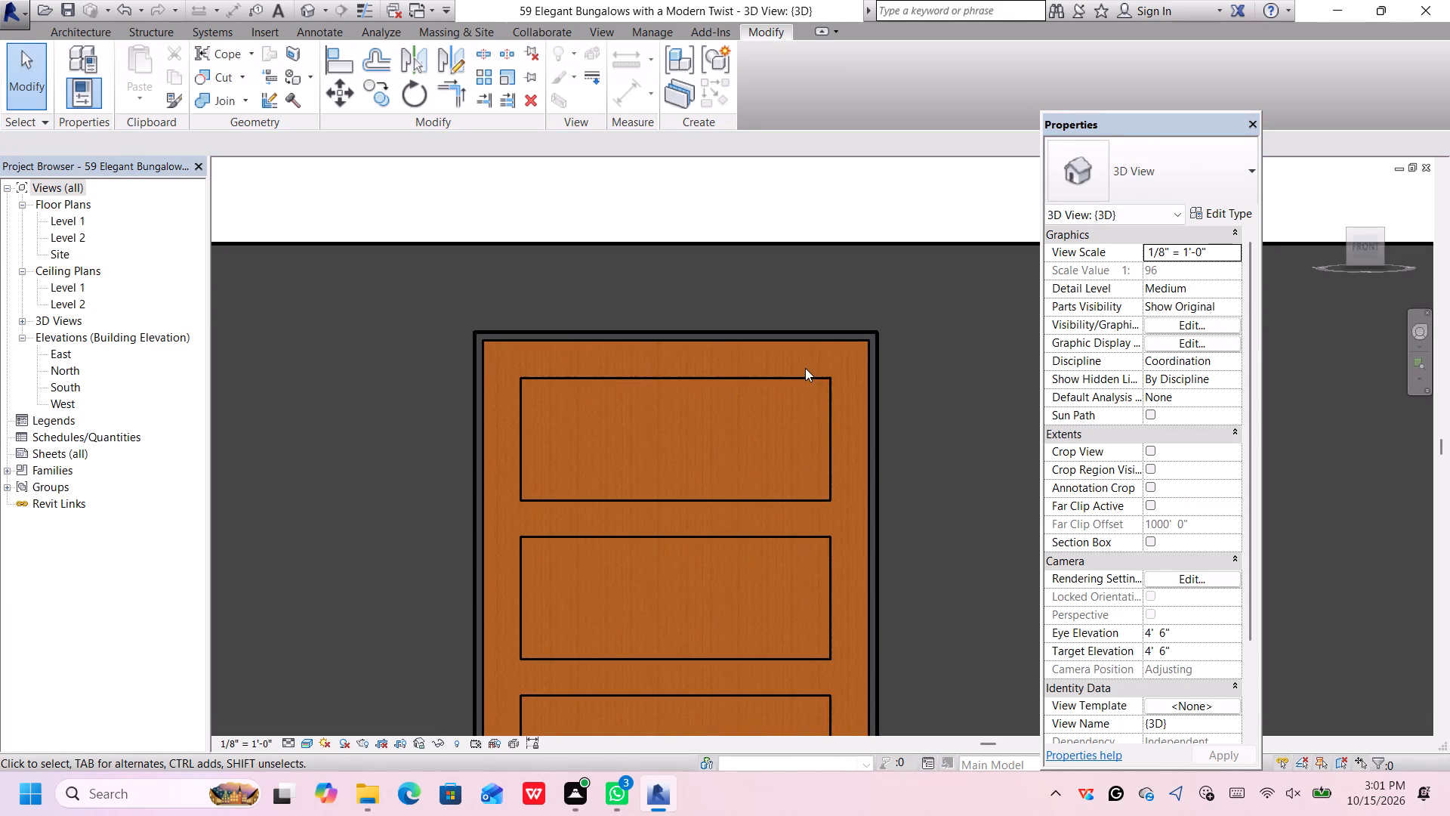
{"action": "left_click", "coordinate": [788, 376]}
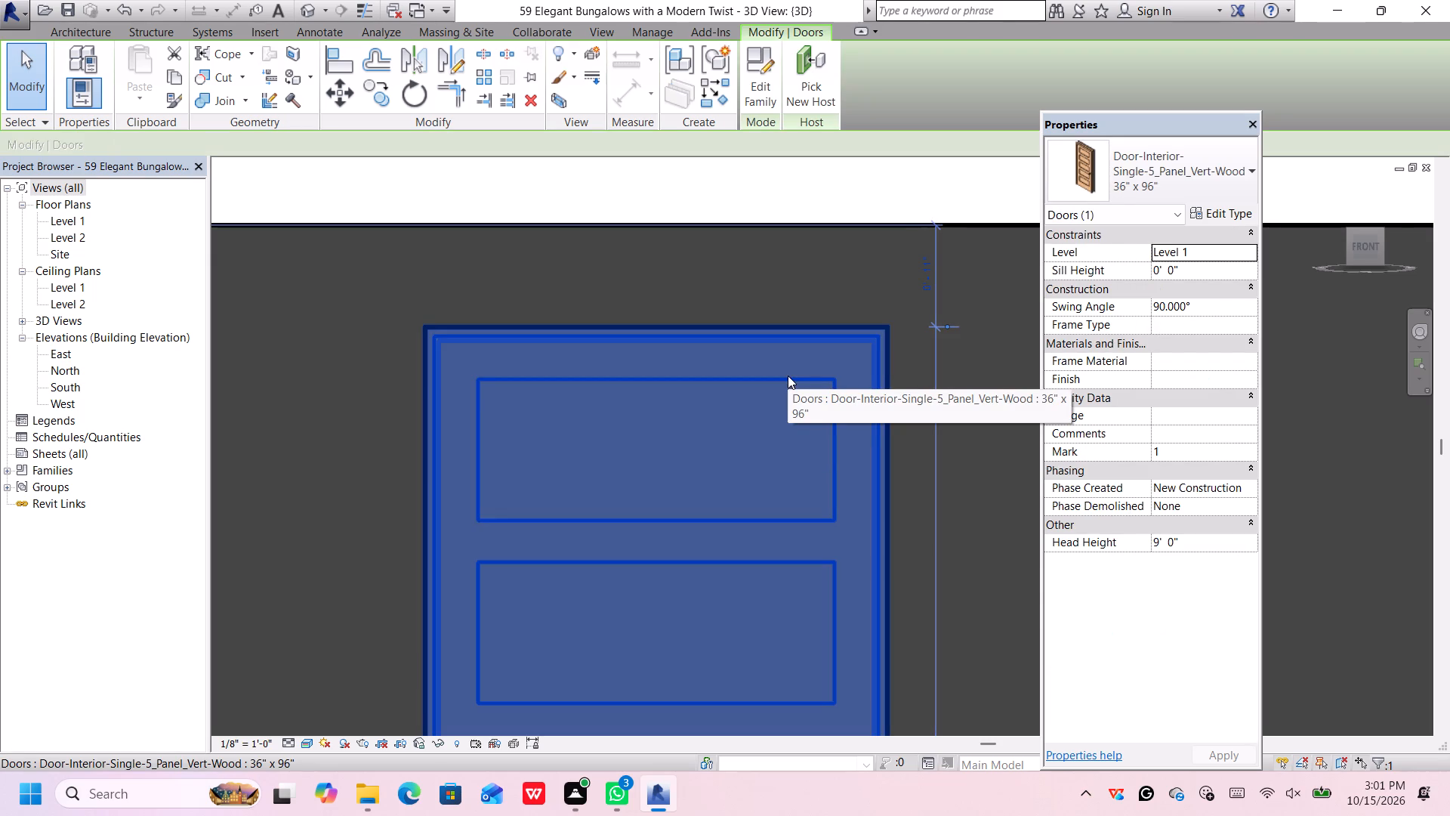
{"action": "scroll", "coordinate": [788, 376], "scroll_direction": "down", "scroll_amount": 10}
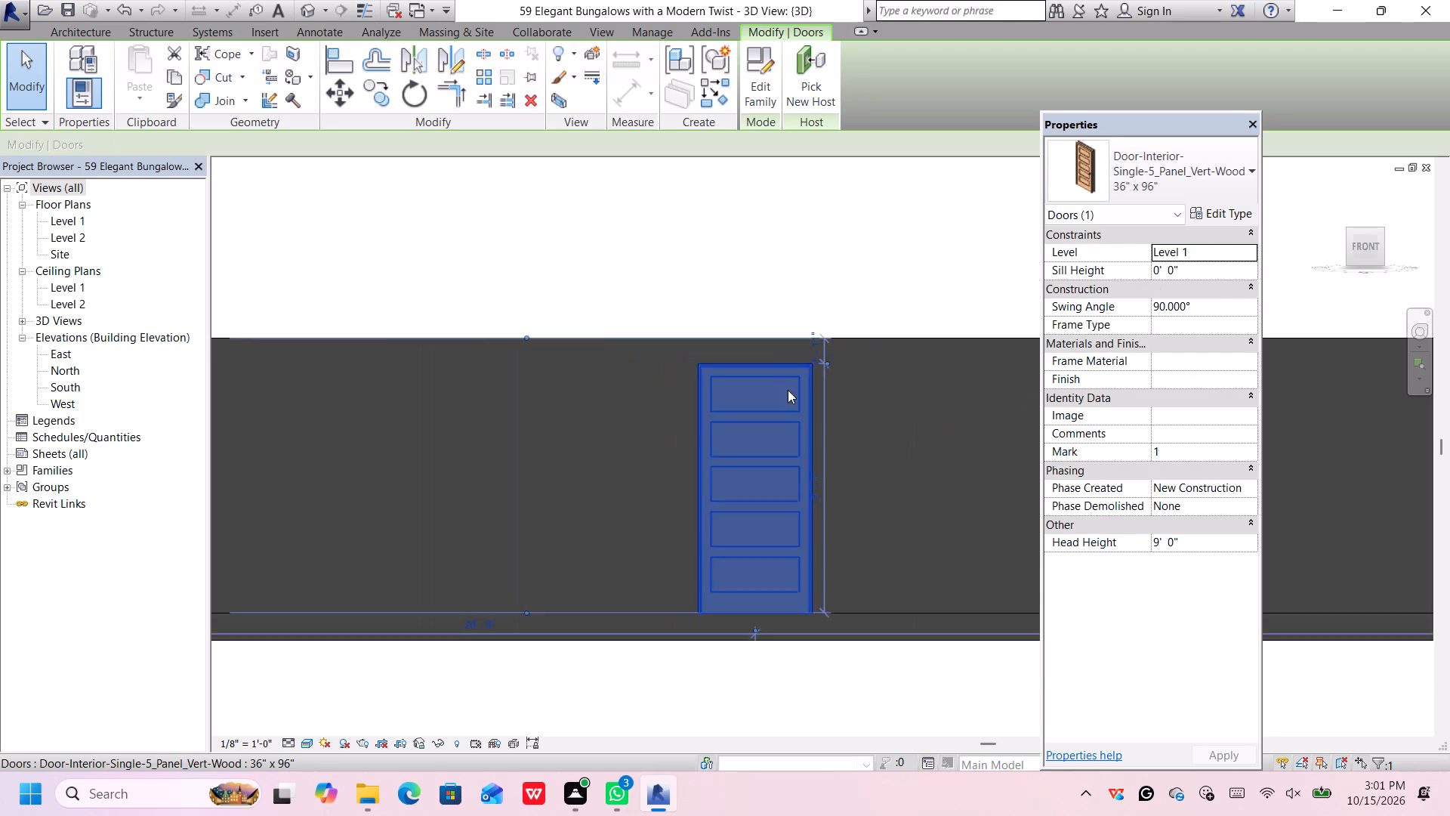
{"action": "scroll", "coordinate": [788, 391], "scroll_direction": "up", "scroll_amount": 2}
{"action": "middle_click_drag", "start_coordinate": [817, 492], "coordinate": [775, 459]}
{"action": "scroll", "coordinate": [816, 492], "scroll_direction": "down", "scroll_amount": 2}
{"action": "scroll", "coordinate": [774, 457], "scroll_direction": "up", "scroll_amount": 2}
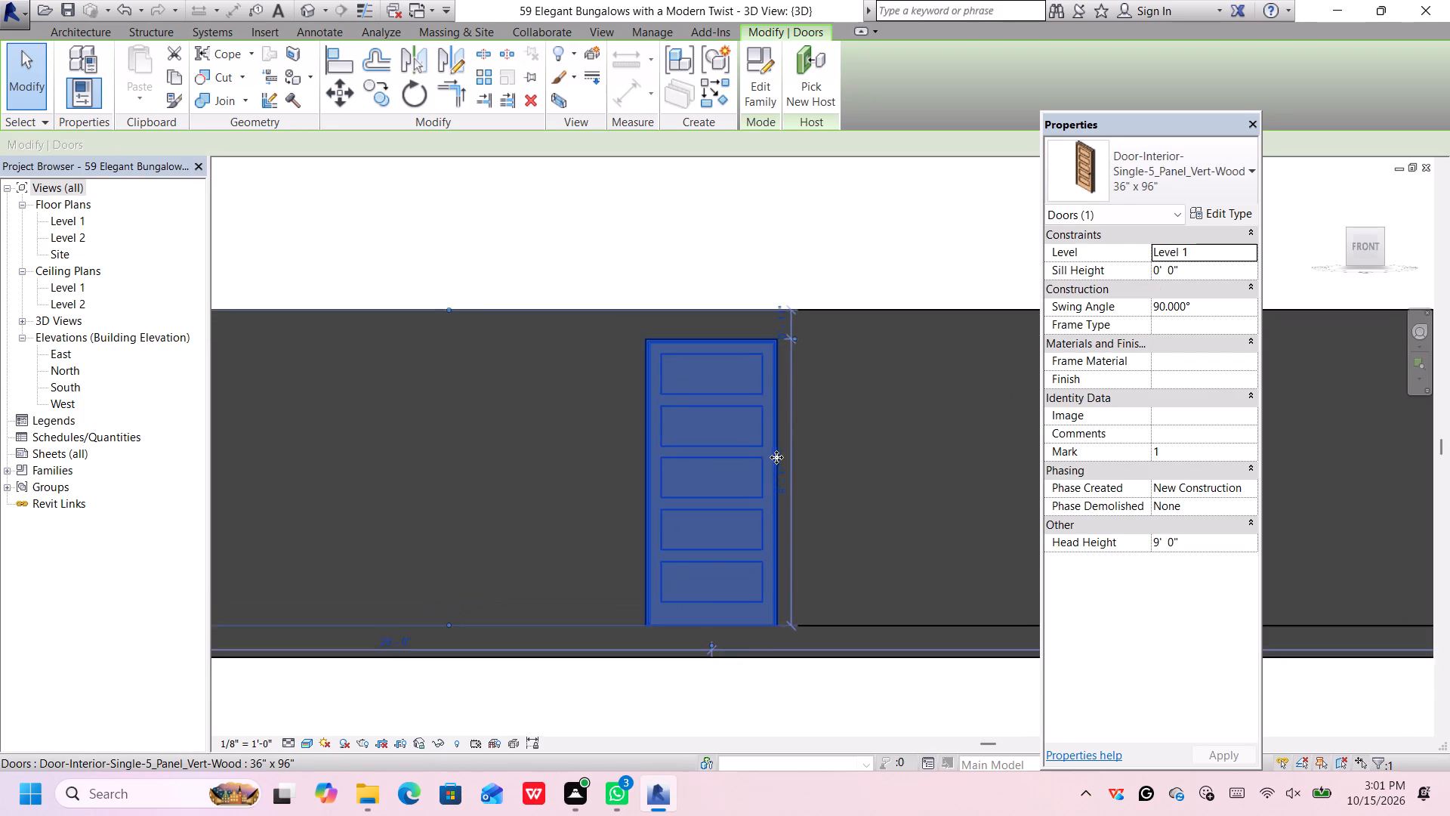
{"action": "scroll", "coordinate": [776, 457], "scroll_direction": "up", "scroll_amount": 1}
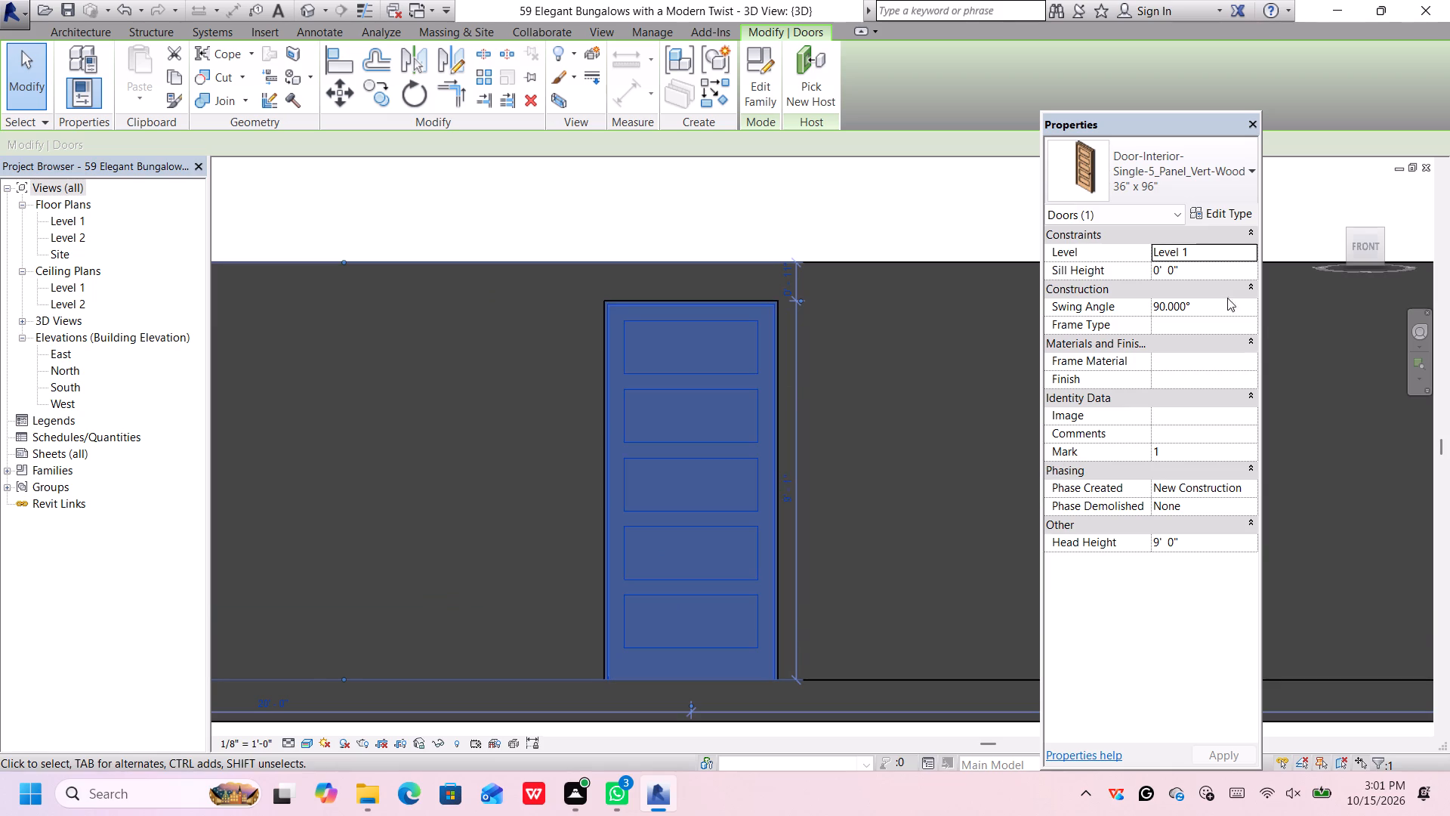
{"action": "left_click", "coordinate": [1232, 211]}
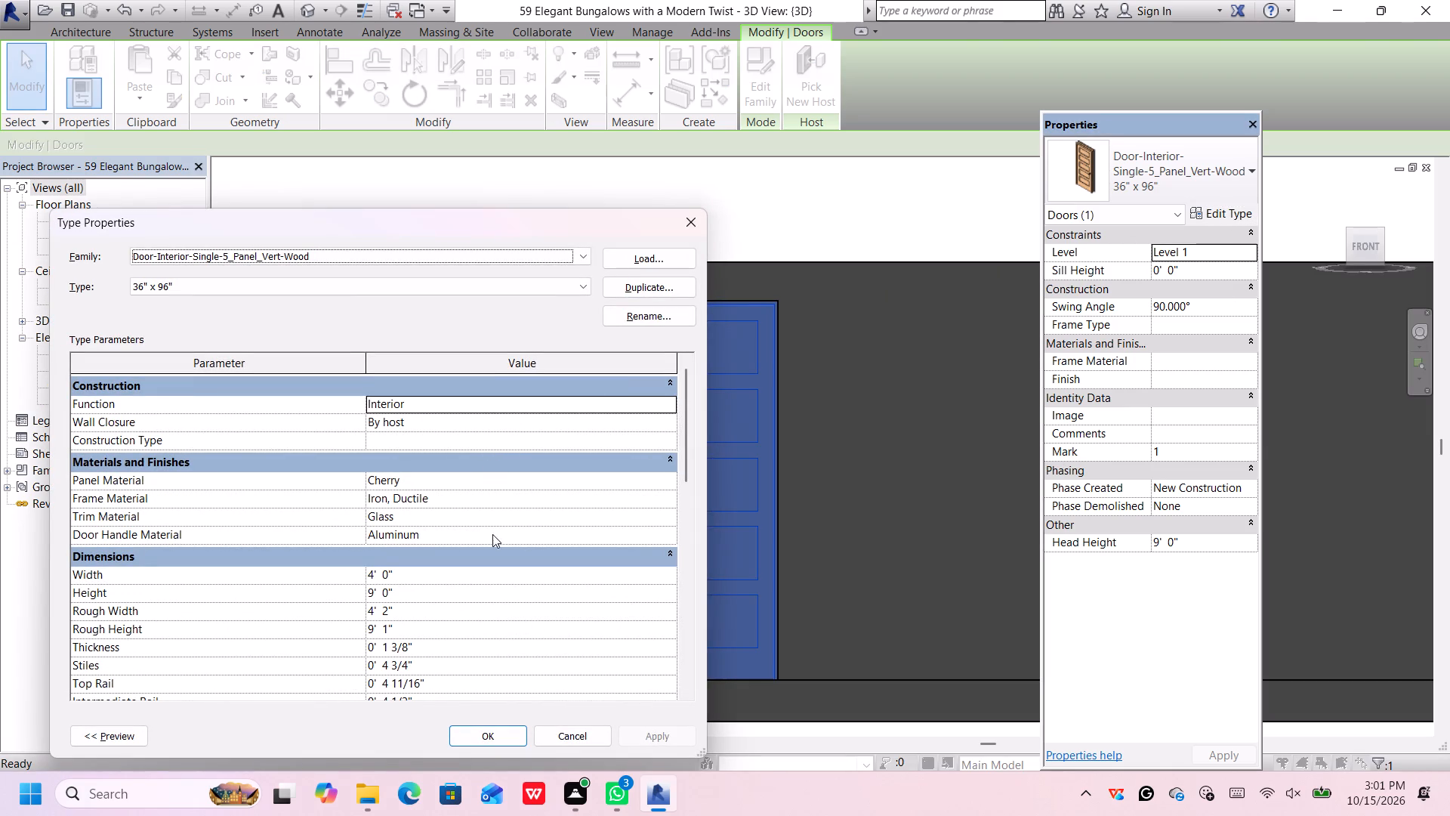
{"action": "left_click", "coordinate": [668, 475]}
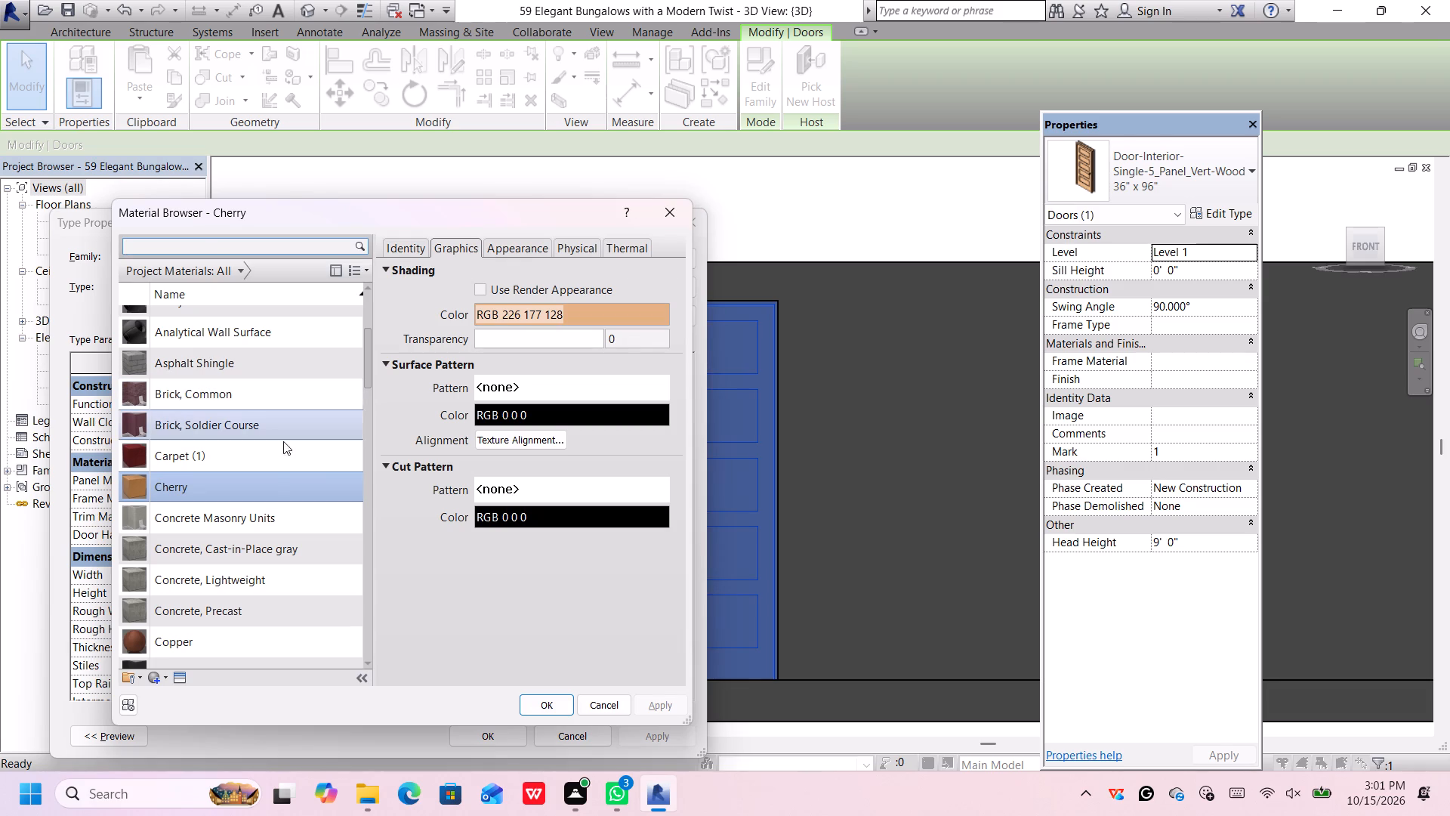
{"action": "scroll", "coordinate": [240, 488], "scroll_direction": "up", "scroll_amount": 1}
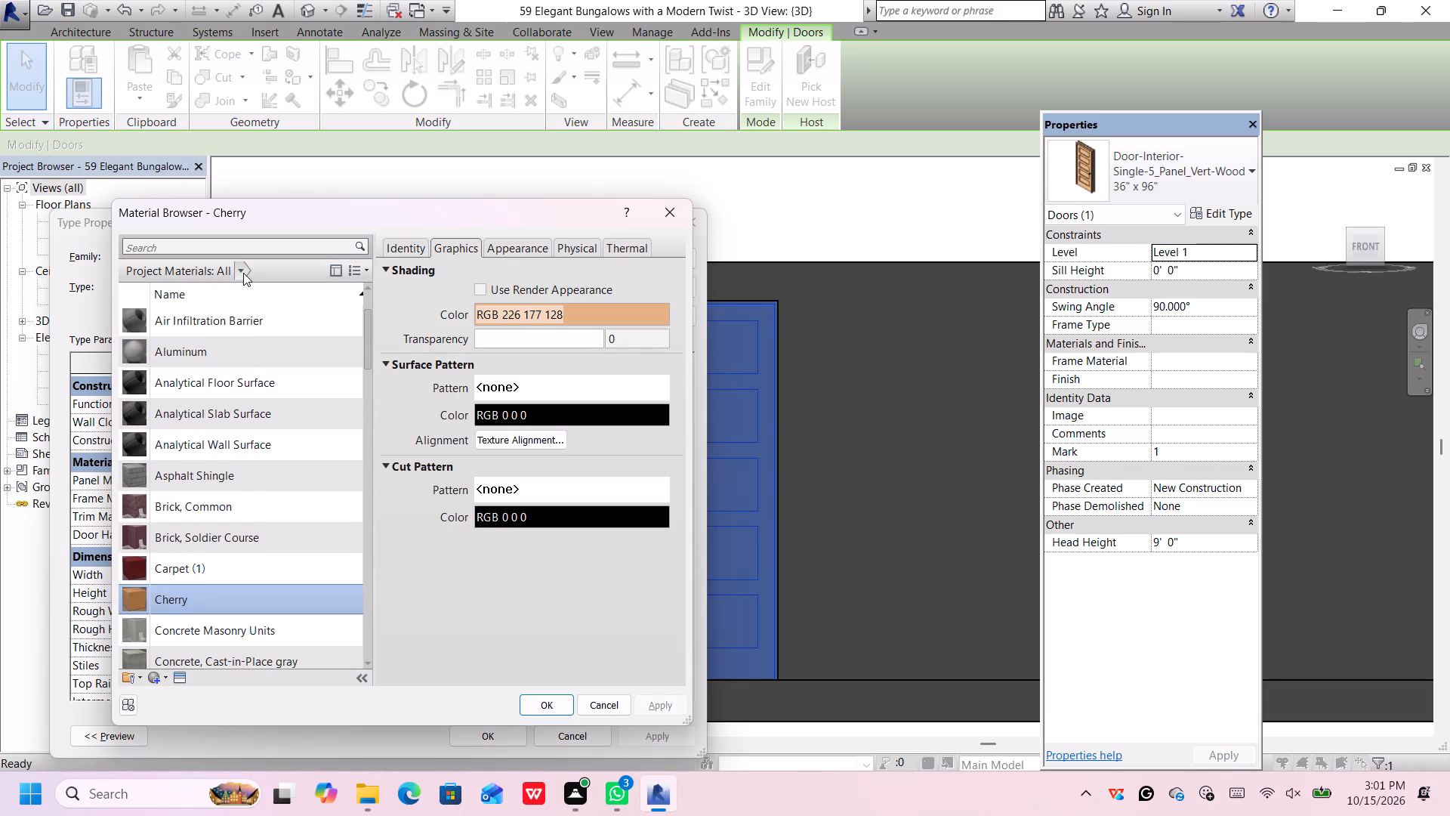
{"action": "left_click", "coordinate": [243, 273]}
{"action": "left_click", "coordinate": [209, 393]}
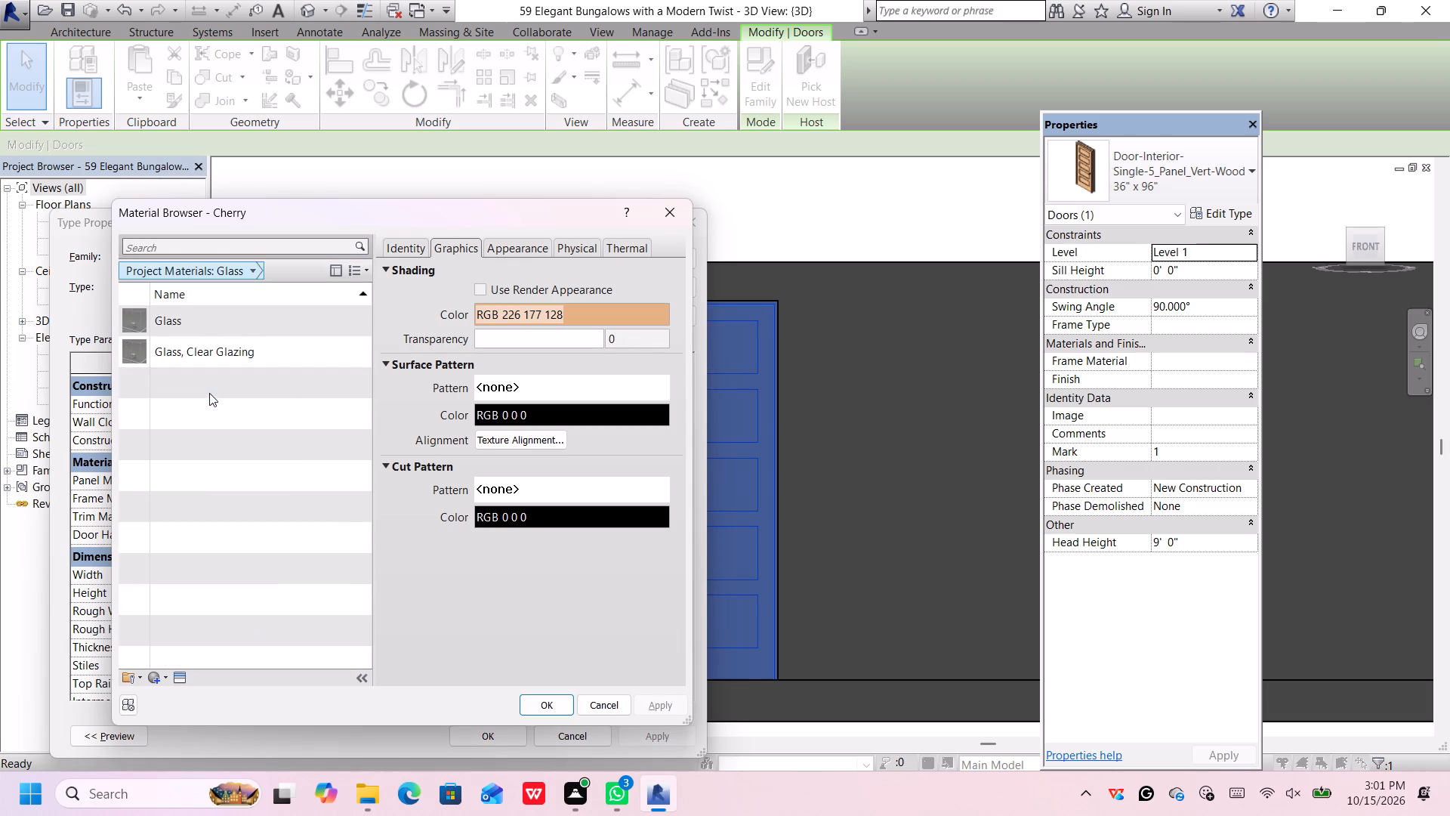
{"action": "left_click", "coordinate": [239, 325]}
{"action": "left_click", "coordinate": [546, 706]}
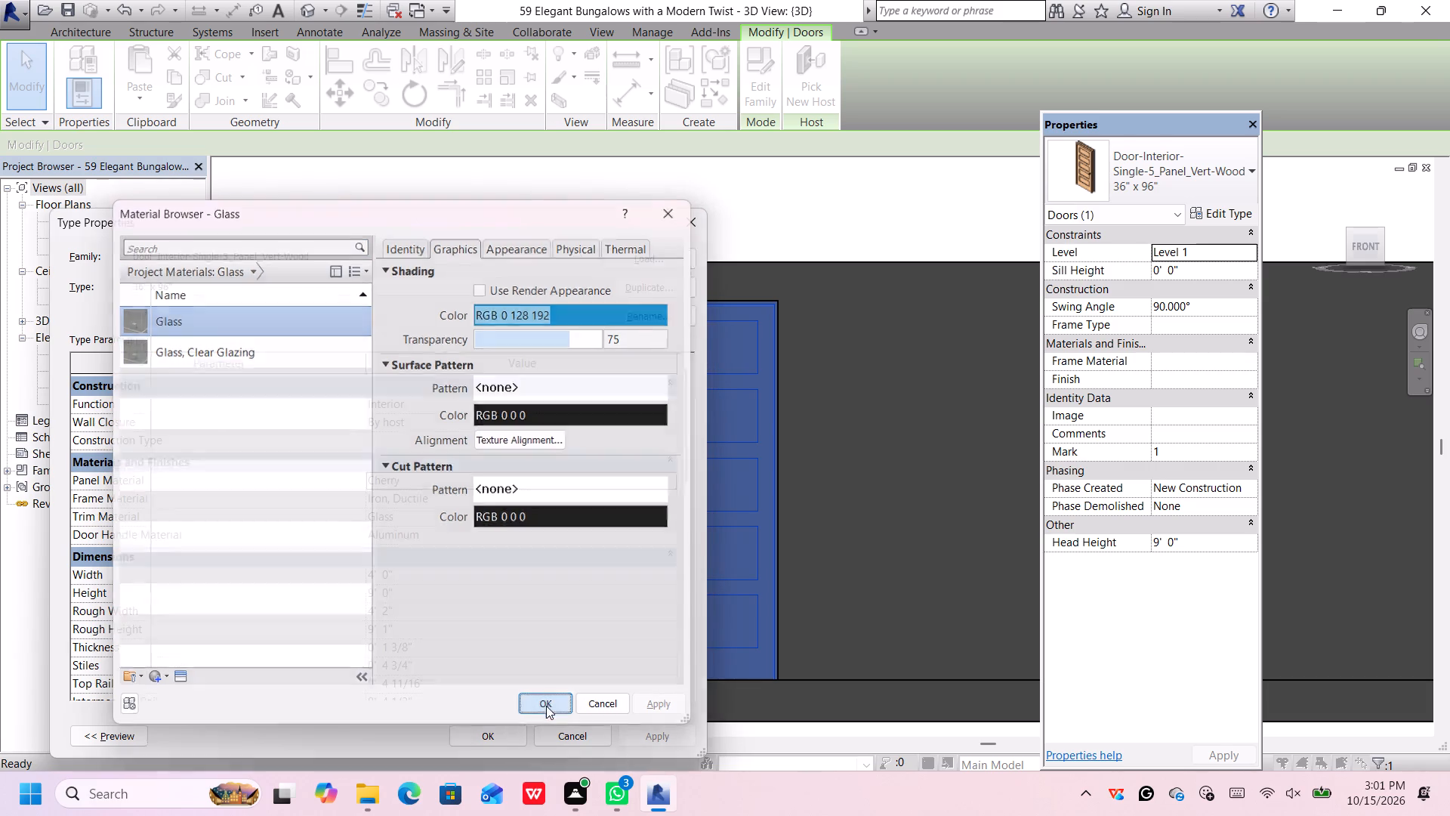
{"action": "left_click", "coordinate": [661, 740]}
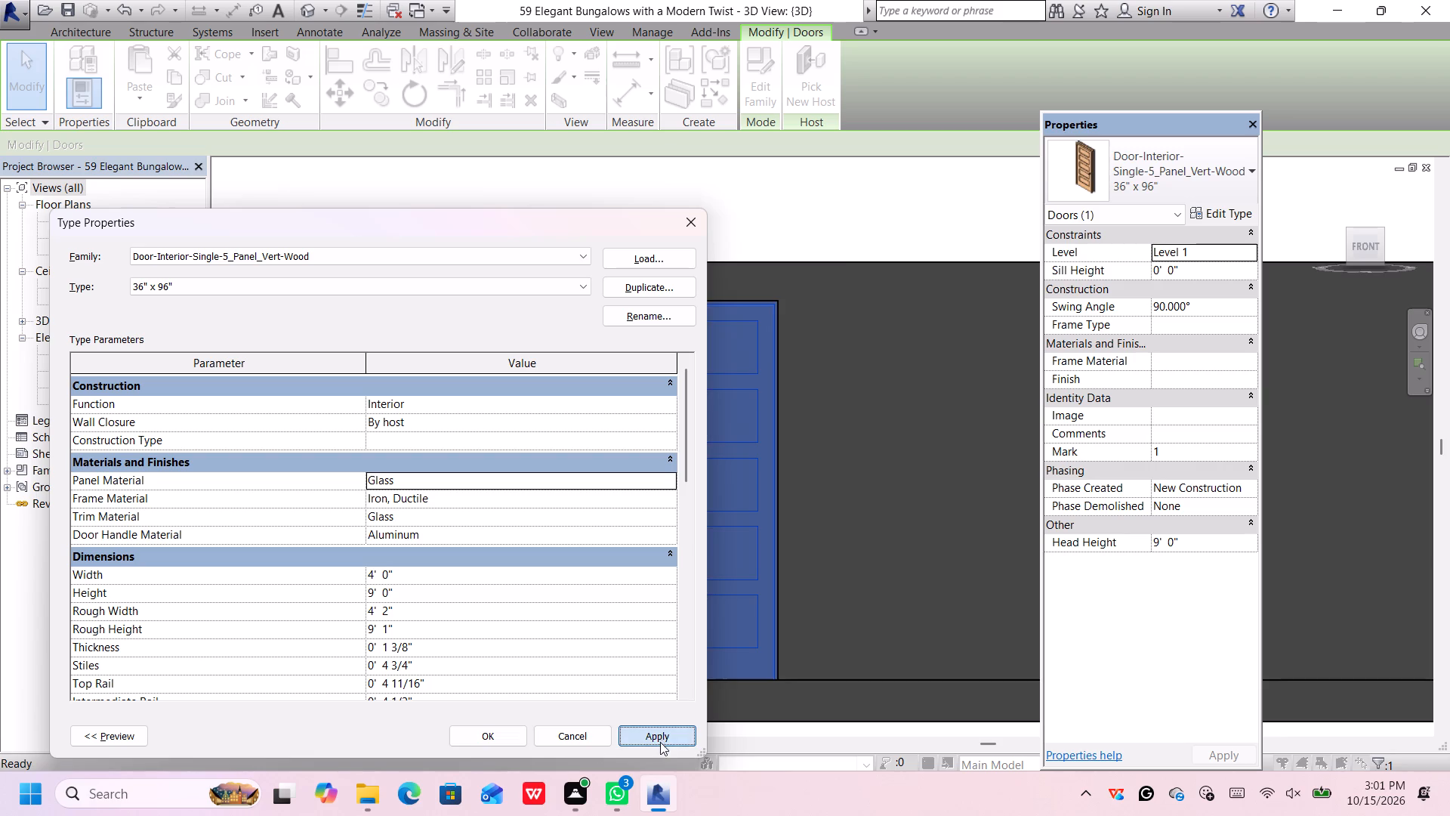
{"action": "left_click", "coordinate": [498, 737]}
{"action": "left_click", "coordinate": [671, 227]}
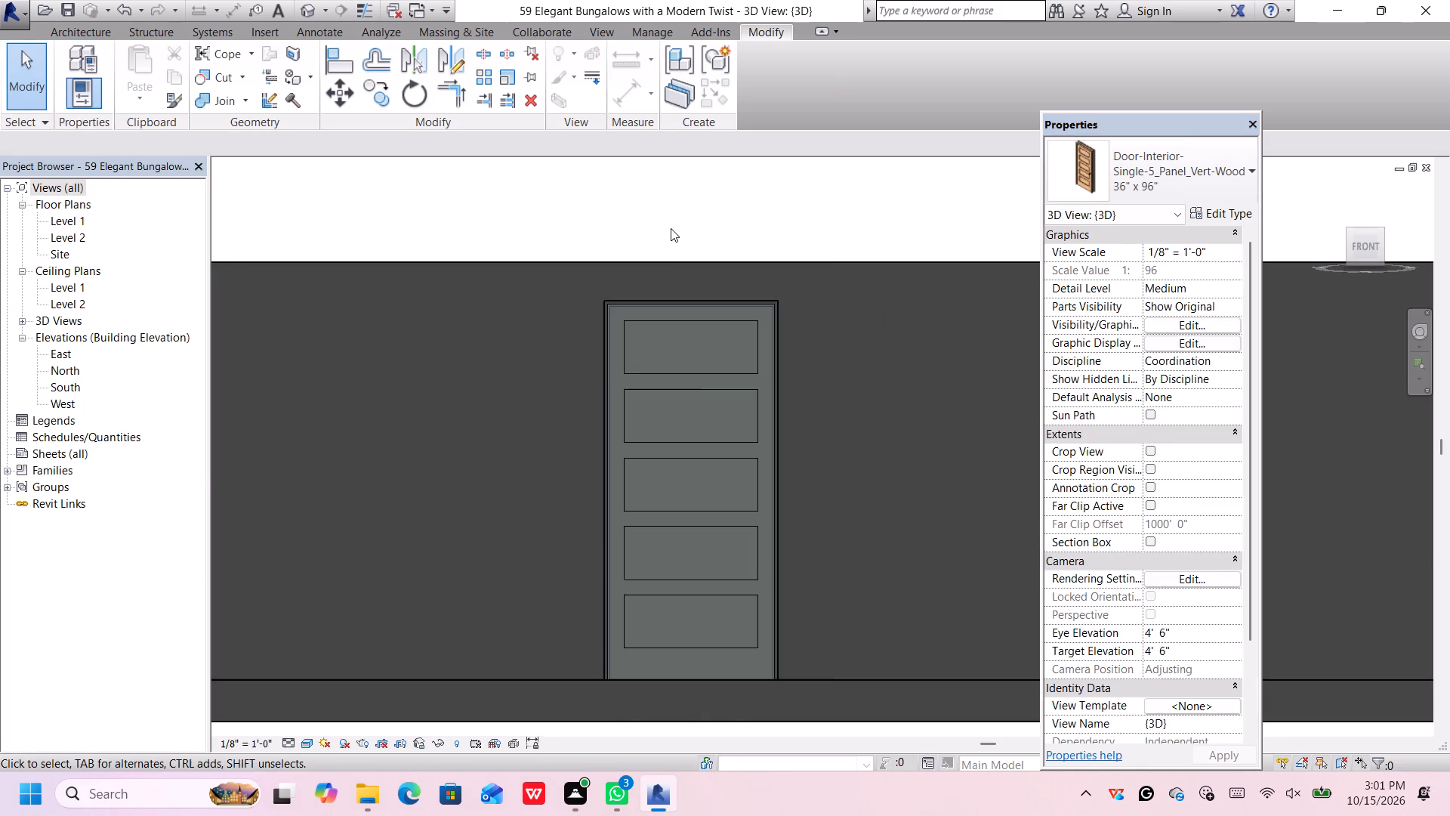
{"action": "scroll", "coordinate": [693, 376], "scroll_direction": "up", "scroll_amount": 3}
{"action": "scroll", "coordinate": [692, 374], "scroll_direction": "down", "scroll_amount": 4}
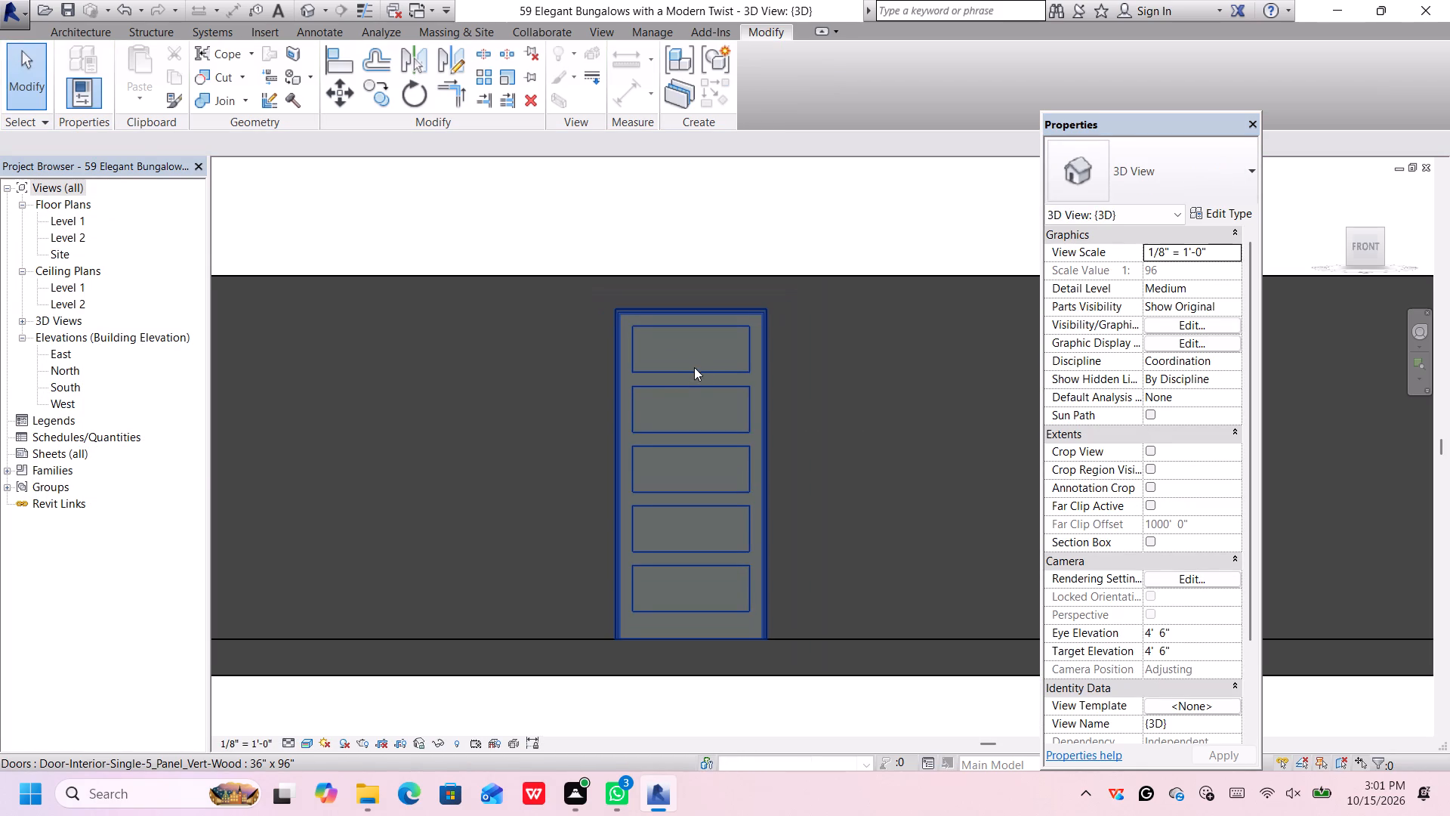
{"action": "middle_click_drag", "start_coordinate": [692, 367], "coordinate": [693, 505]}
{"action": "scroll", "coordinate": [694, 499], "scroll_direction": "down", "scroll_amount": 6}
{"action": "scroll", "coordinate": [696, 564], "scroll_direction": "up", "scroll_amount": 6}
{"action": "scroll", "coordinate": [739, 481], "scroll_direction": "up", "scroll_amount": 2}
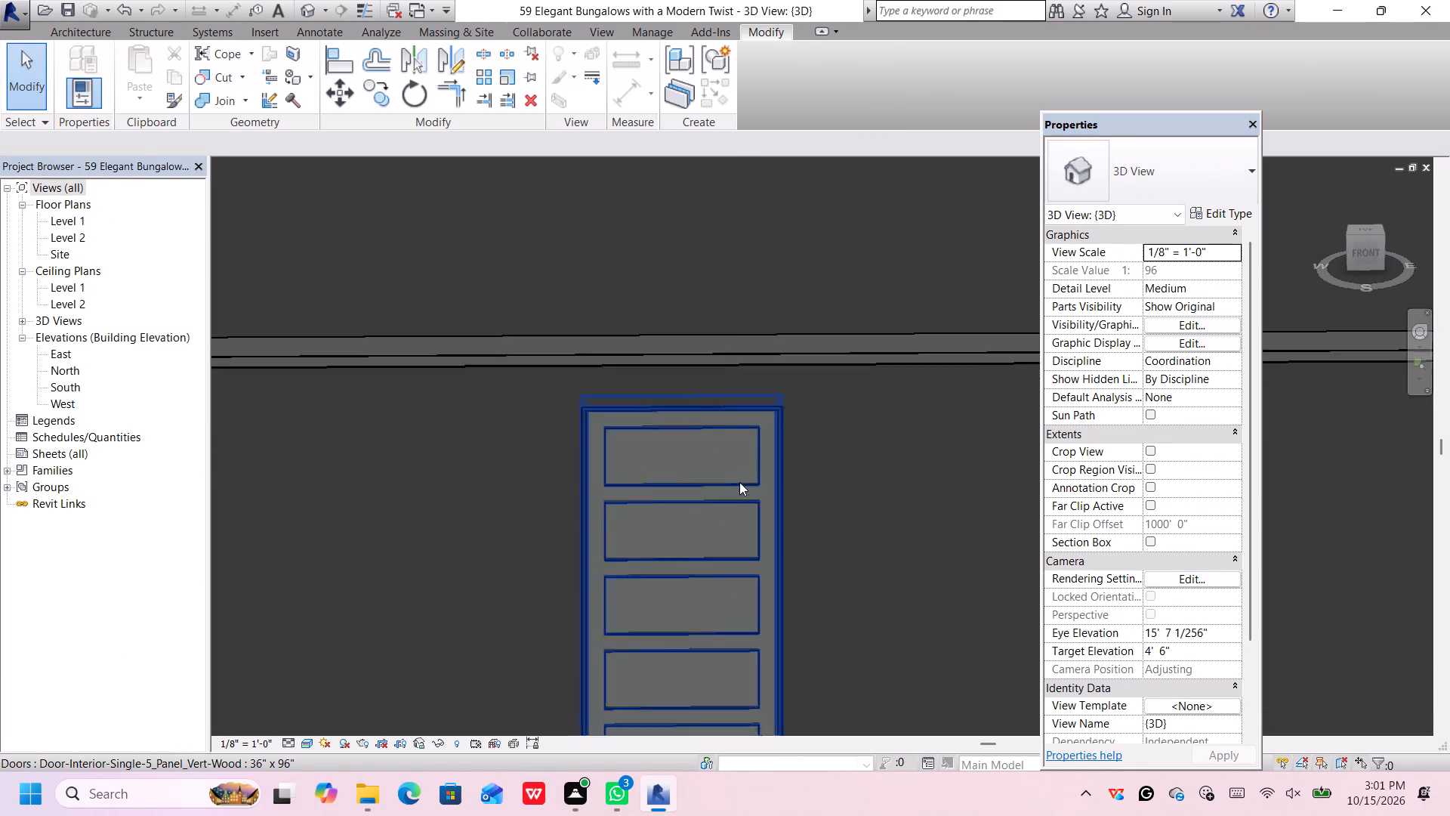
Open the front-wall door's family for editing.
{"action": "scroll", "coordinate": [739, 482], "scroll_direction": "up", "scroll_amount": 2}
{"action": "left_click", "coordinate": [761, 489]}
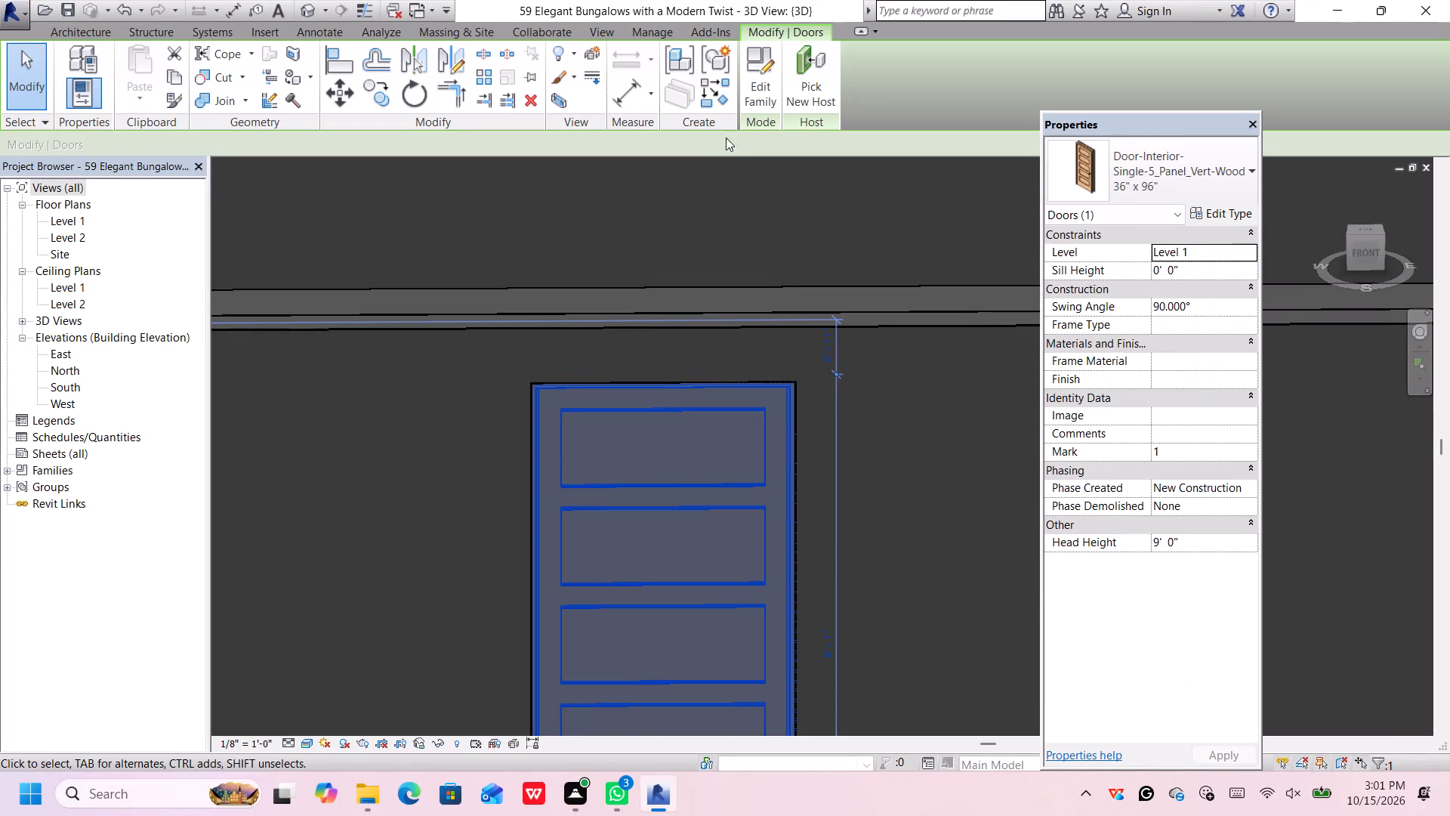
{"action": "left_click", "coordinate": [769, 84]}
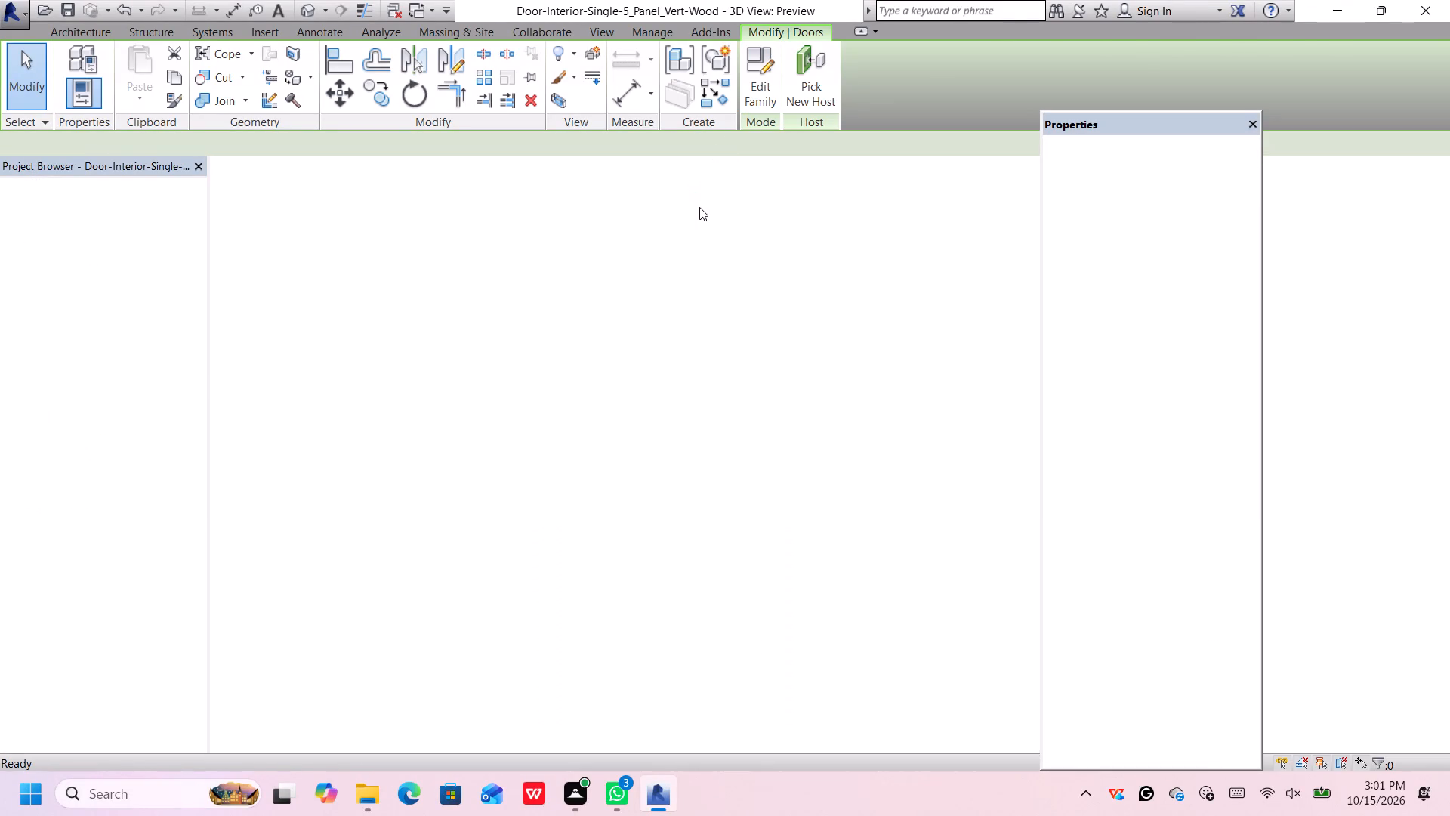
Delete the door leaf's panel extrusion that surrounds the five glass infill panels.
{"action": "left_click", "coordinate": [727, 234]}
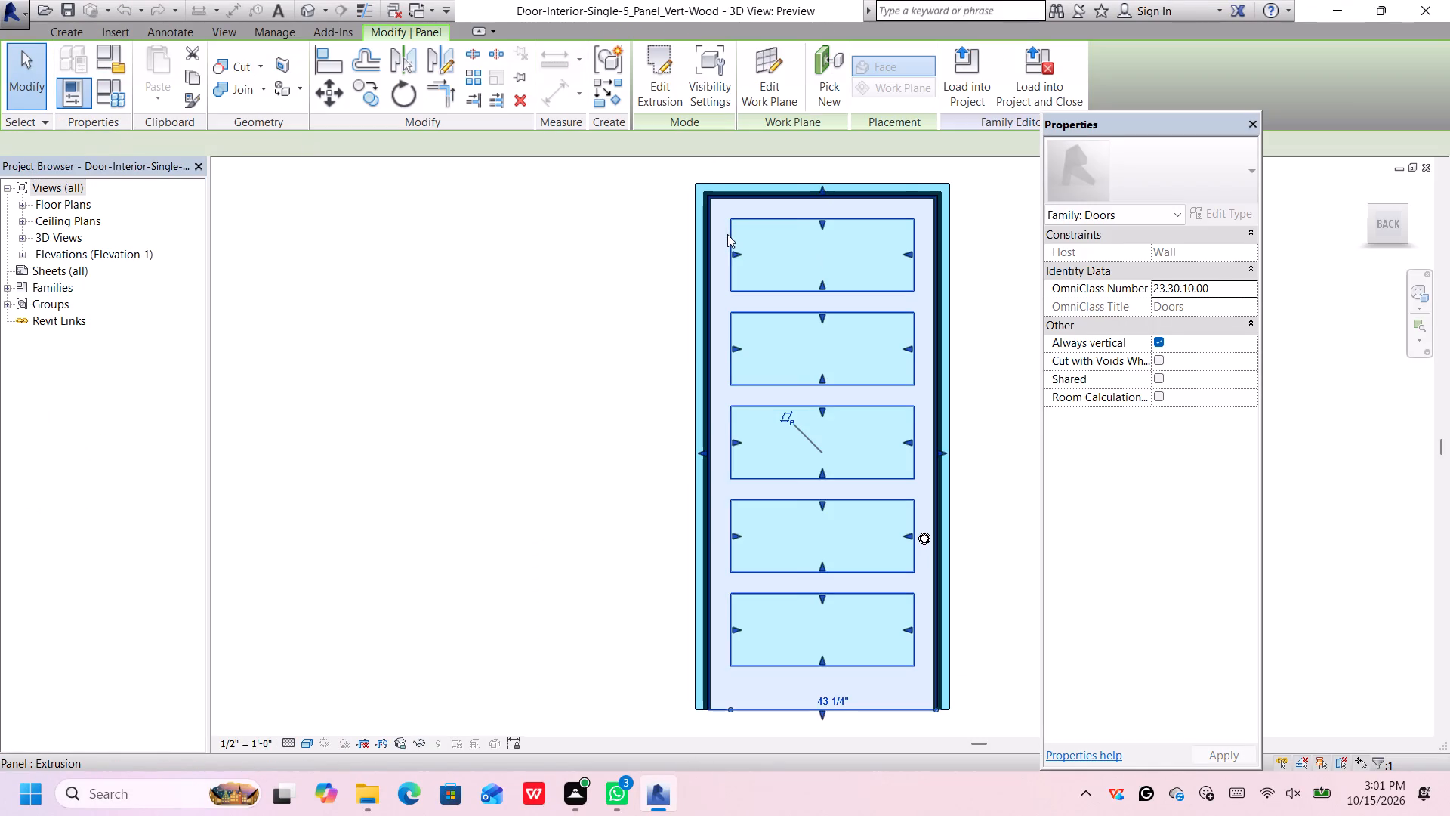
{"action": "middle_click_drag", "start_coordinate": [964, 252], "coordinate": [937, 248]}
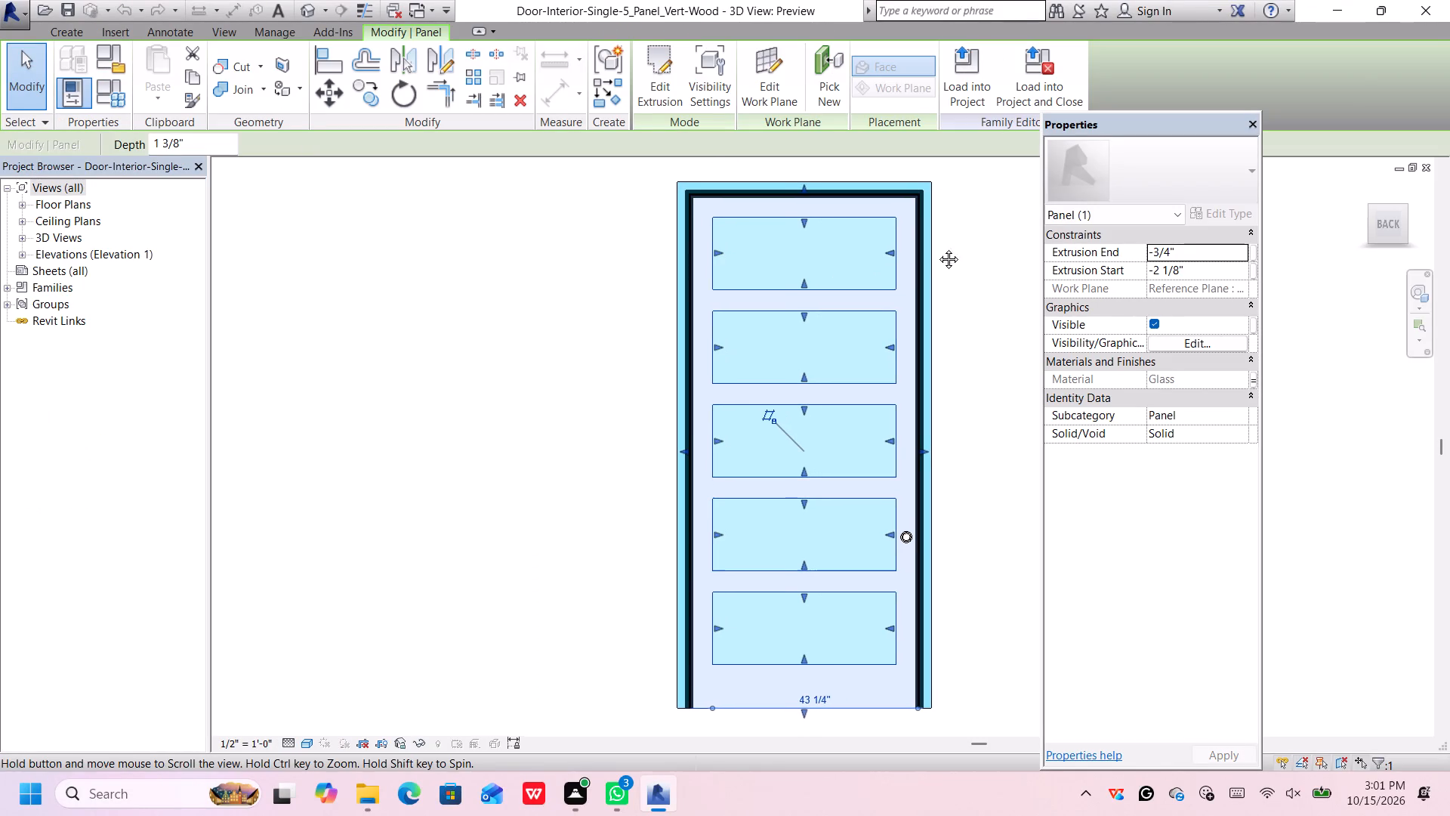
{"action": "middle_click_drag", "start_coordinate": [937, 248], "coordinate": [872, 214]}
{"action": "middle_click_drag", "start_coordinate": [875, 221], "coordinate": [884, 251]}
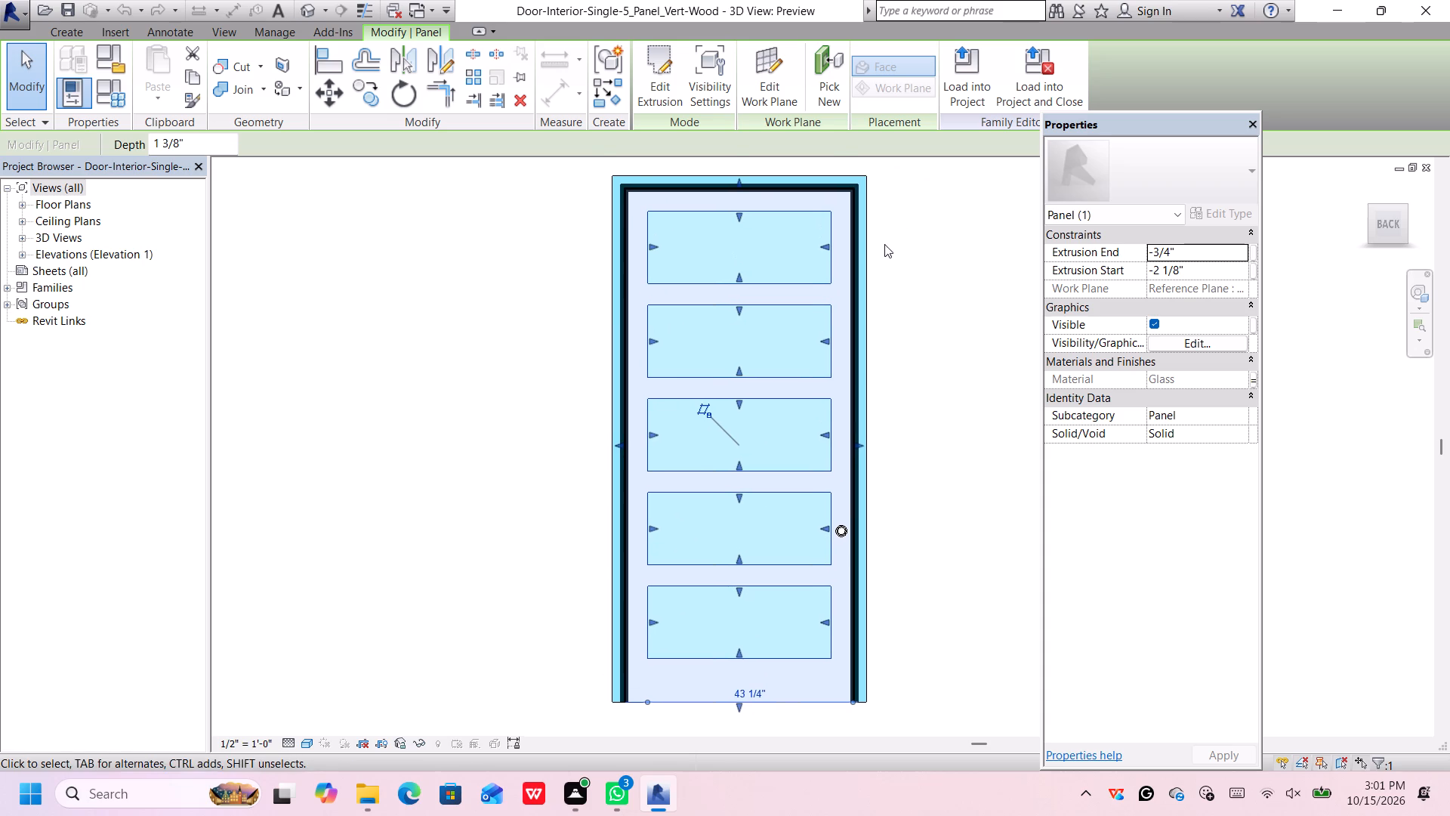
{"action": "key", "text": "Delete"}
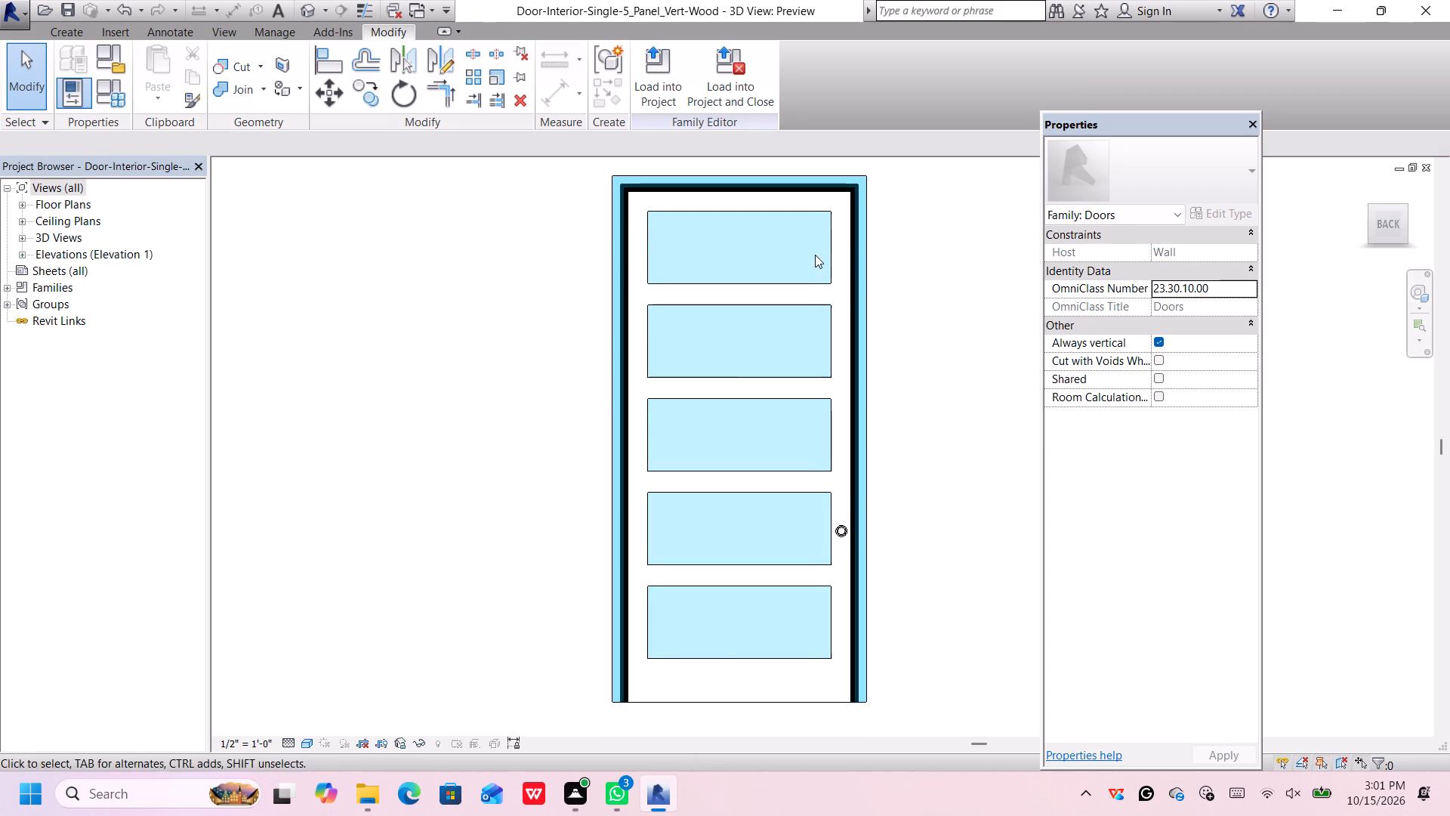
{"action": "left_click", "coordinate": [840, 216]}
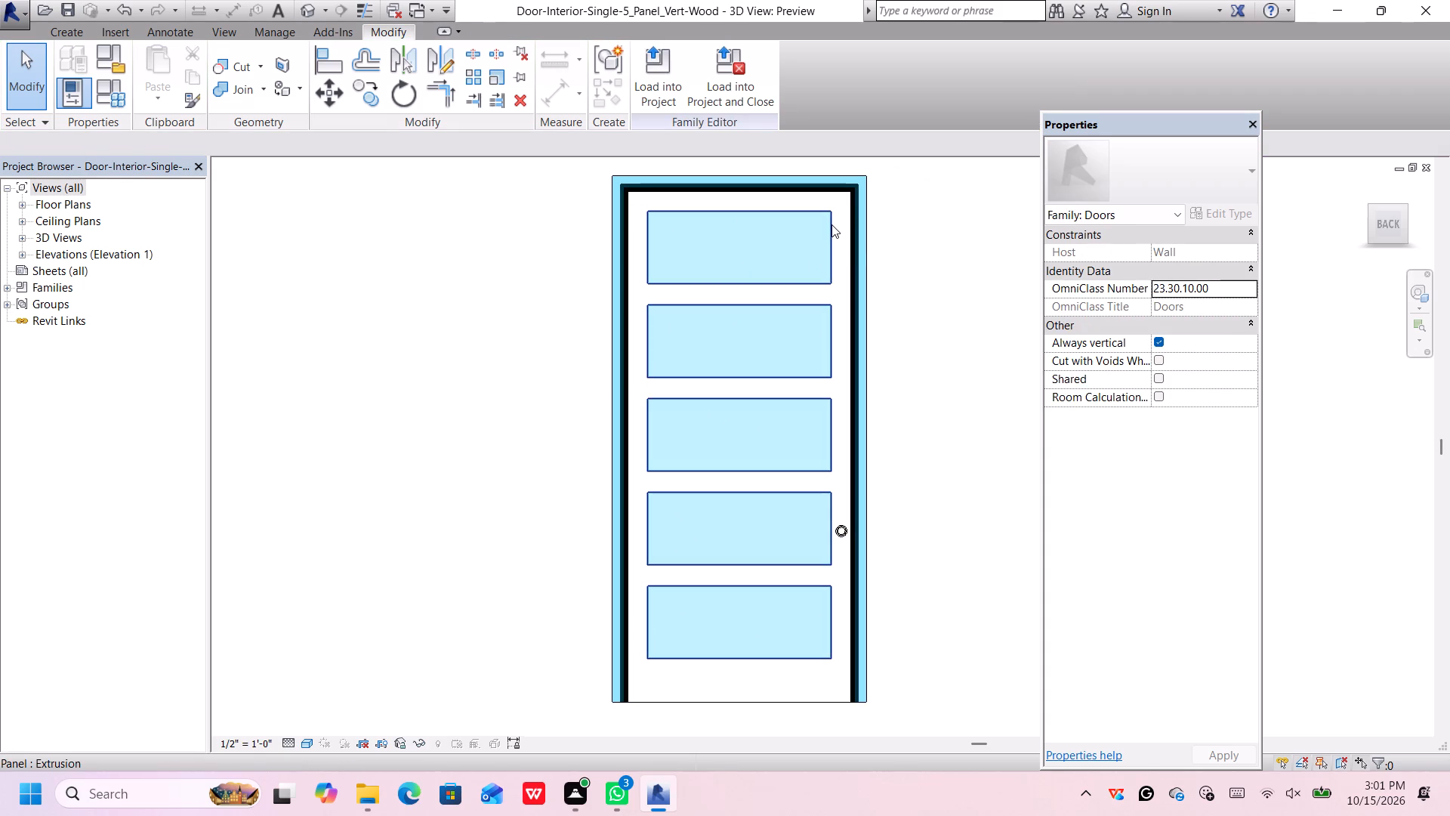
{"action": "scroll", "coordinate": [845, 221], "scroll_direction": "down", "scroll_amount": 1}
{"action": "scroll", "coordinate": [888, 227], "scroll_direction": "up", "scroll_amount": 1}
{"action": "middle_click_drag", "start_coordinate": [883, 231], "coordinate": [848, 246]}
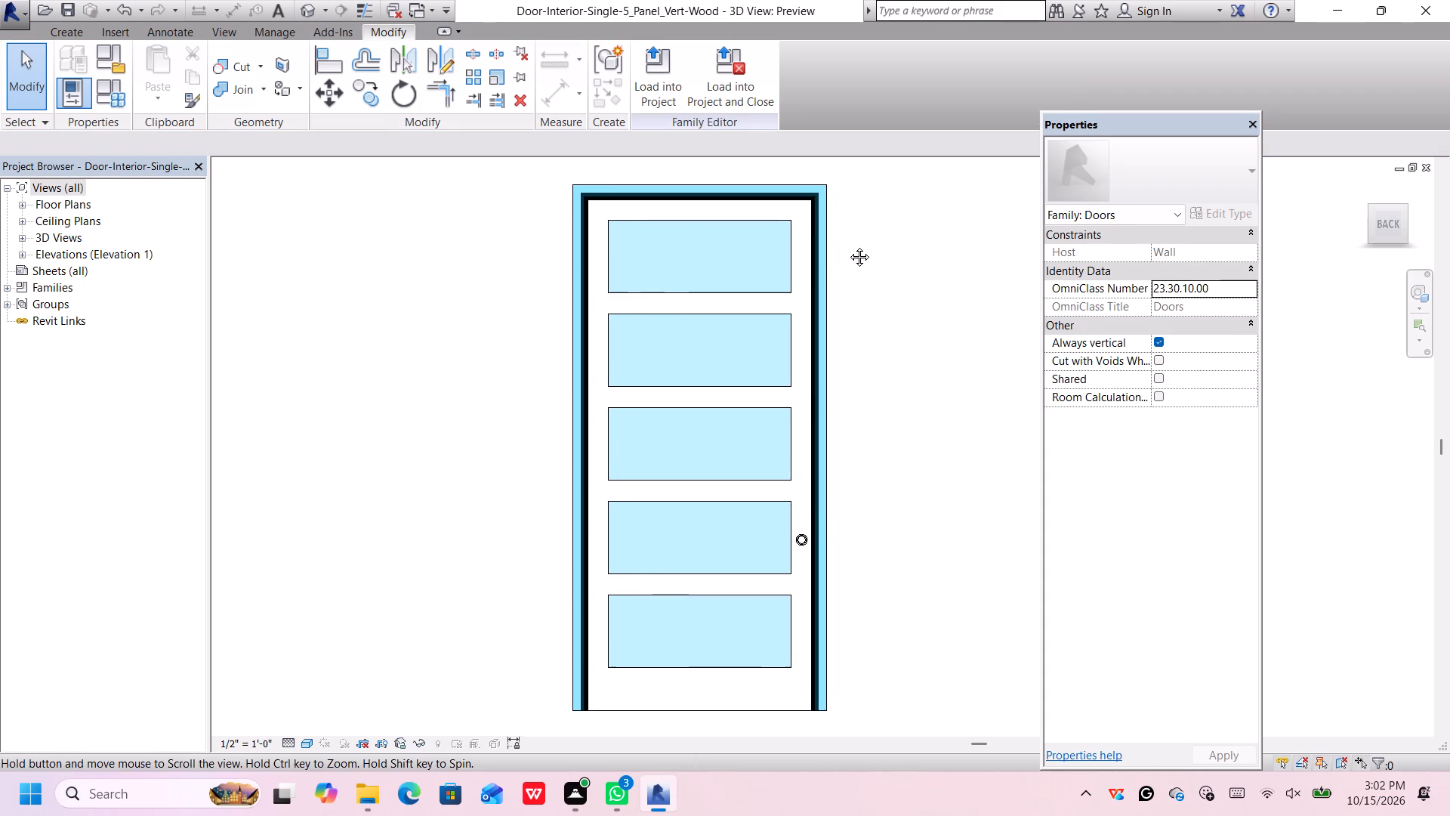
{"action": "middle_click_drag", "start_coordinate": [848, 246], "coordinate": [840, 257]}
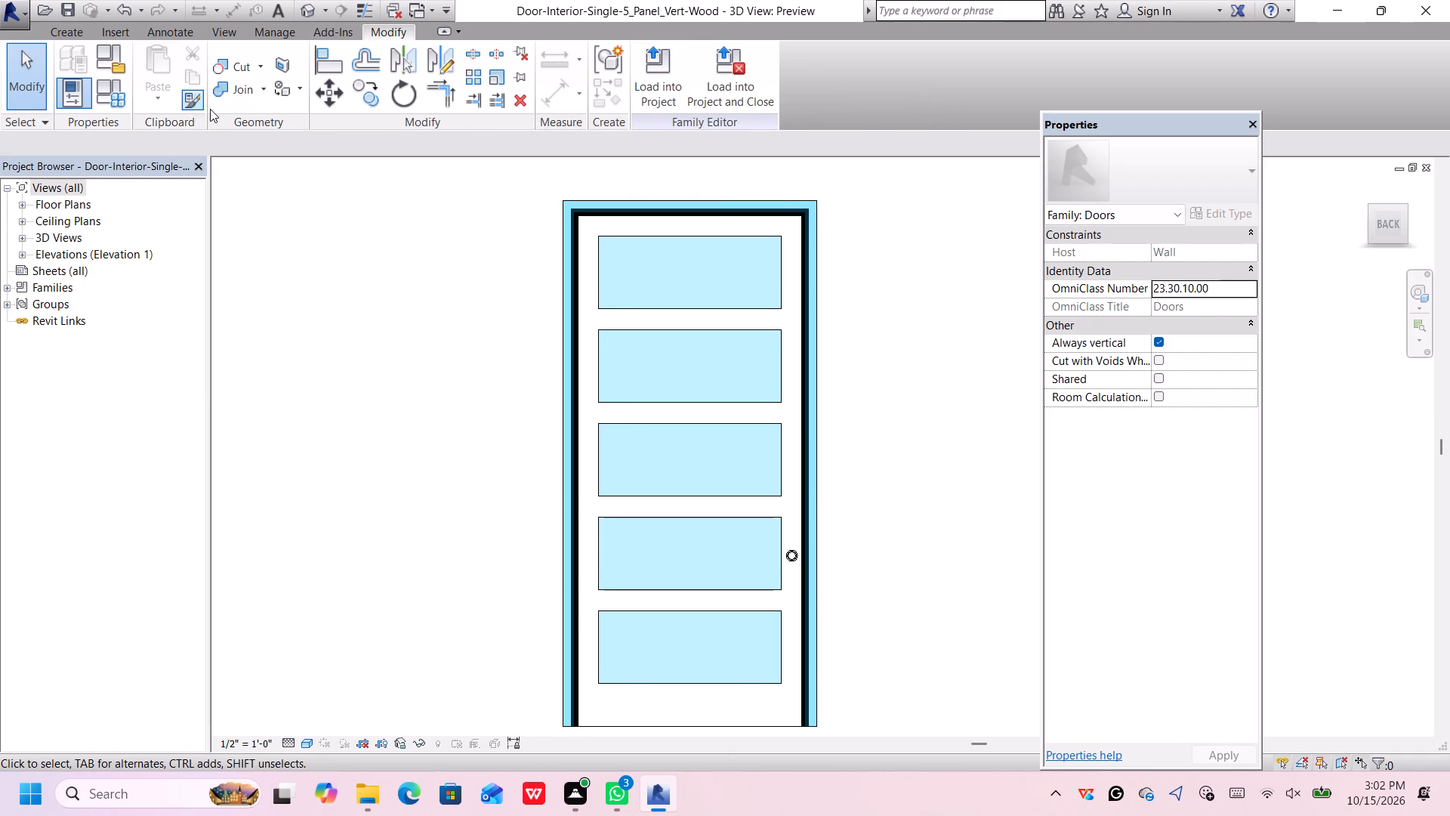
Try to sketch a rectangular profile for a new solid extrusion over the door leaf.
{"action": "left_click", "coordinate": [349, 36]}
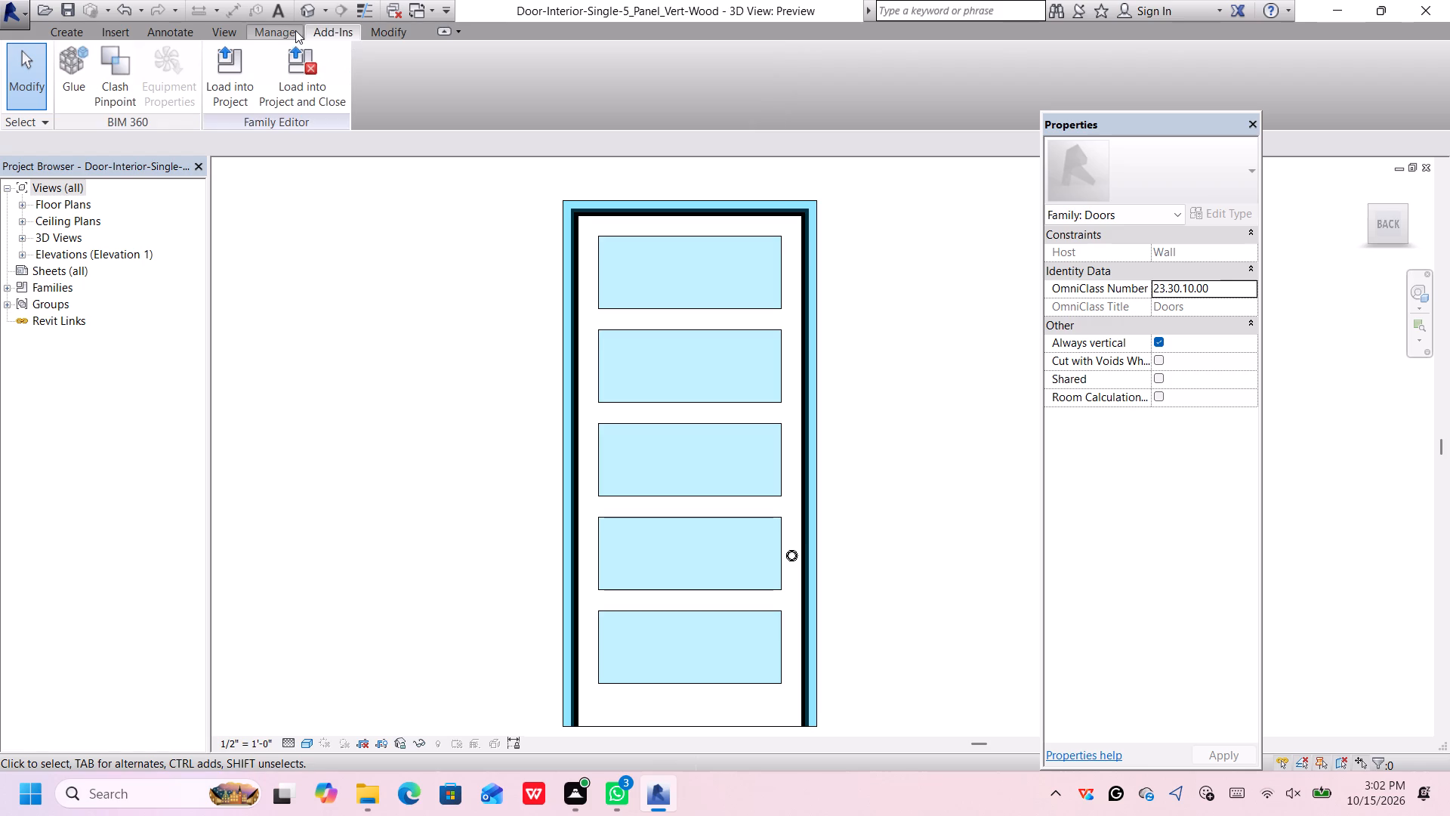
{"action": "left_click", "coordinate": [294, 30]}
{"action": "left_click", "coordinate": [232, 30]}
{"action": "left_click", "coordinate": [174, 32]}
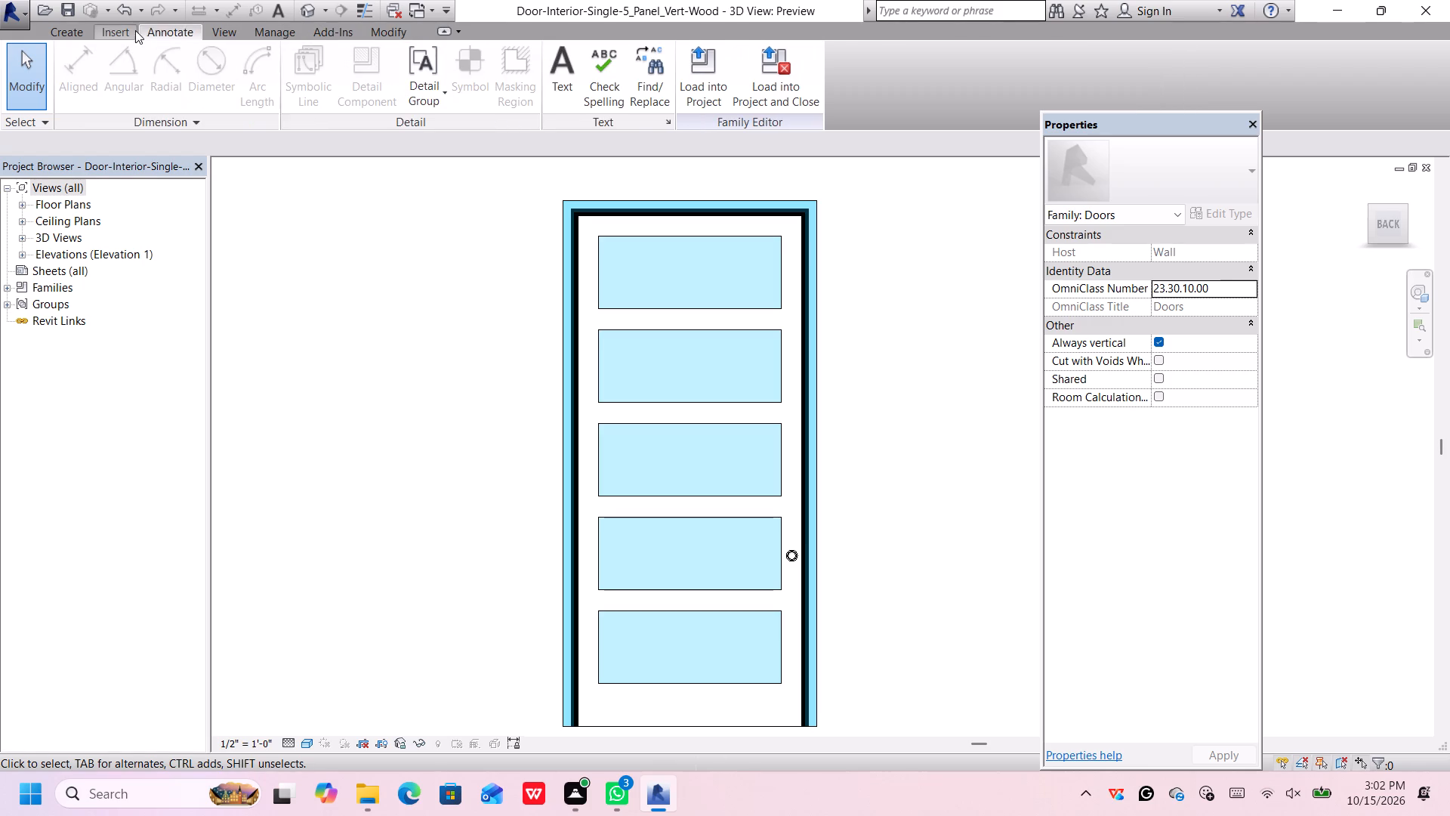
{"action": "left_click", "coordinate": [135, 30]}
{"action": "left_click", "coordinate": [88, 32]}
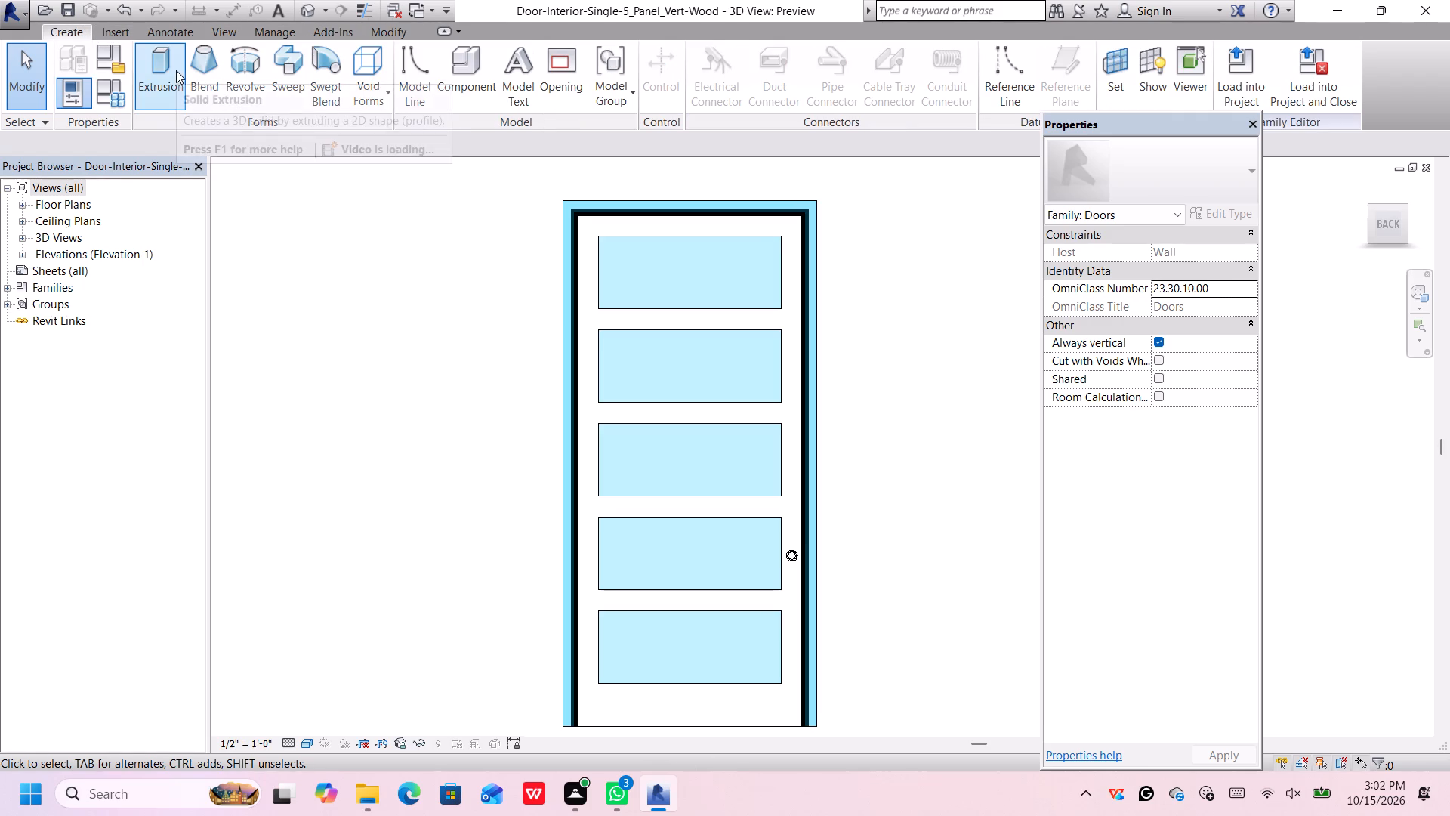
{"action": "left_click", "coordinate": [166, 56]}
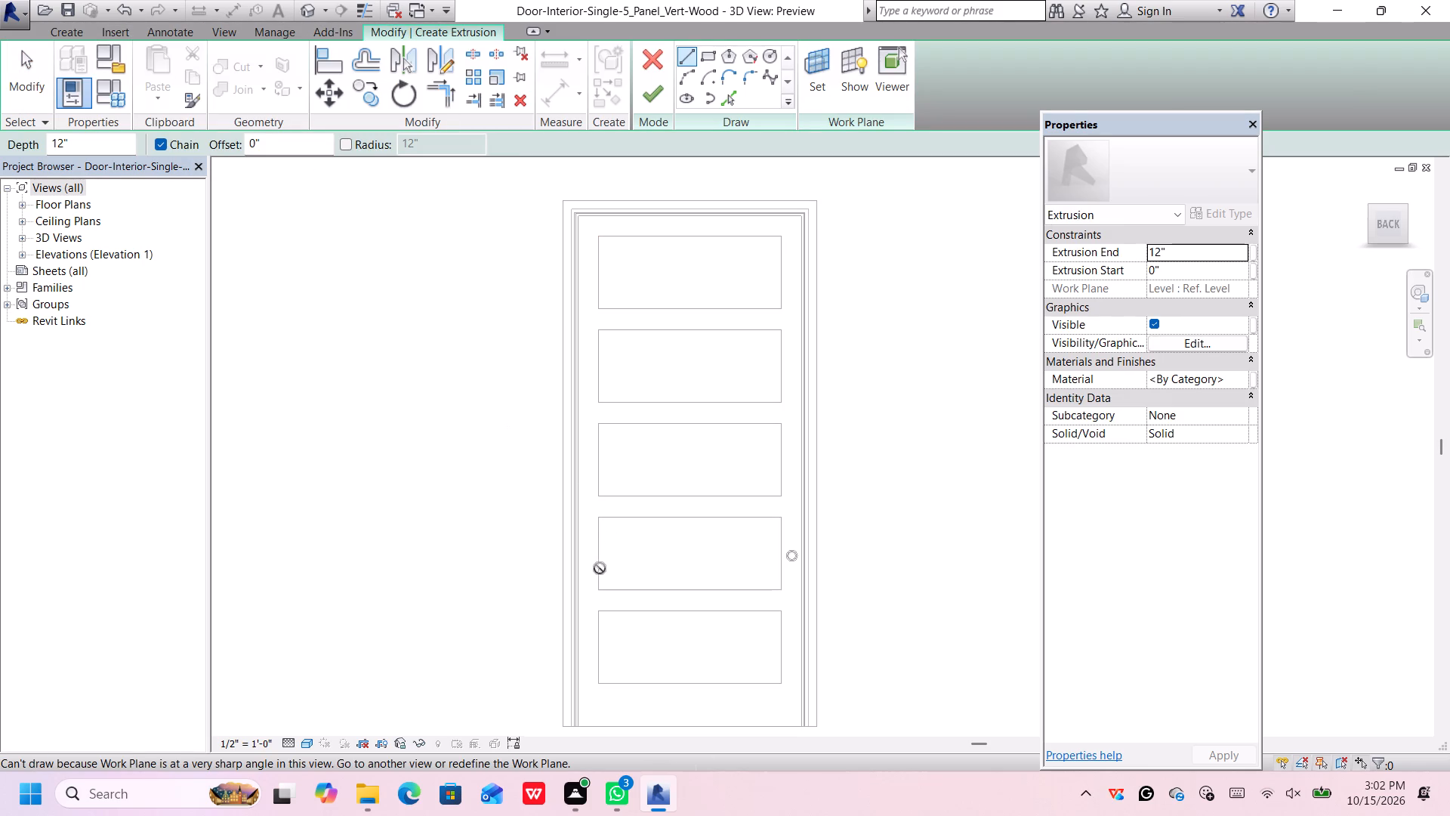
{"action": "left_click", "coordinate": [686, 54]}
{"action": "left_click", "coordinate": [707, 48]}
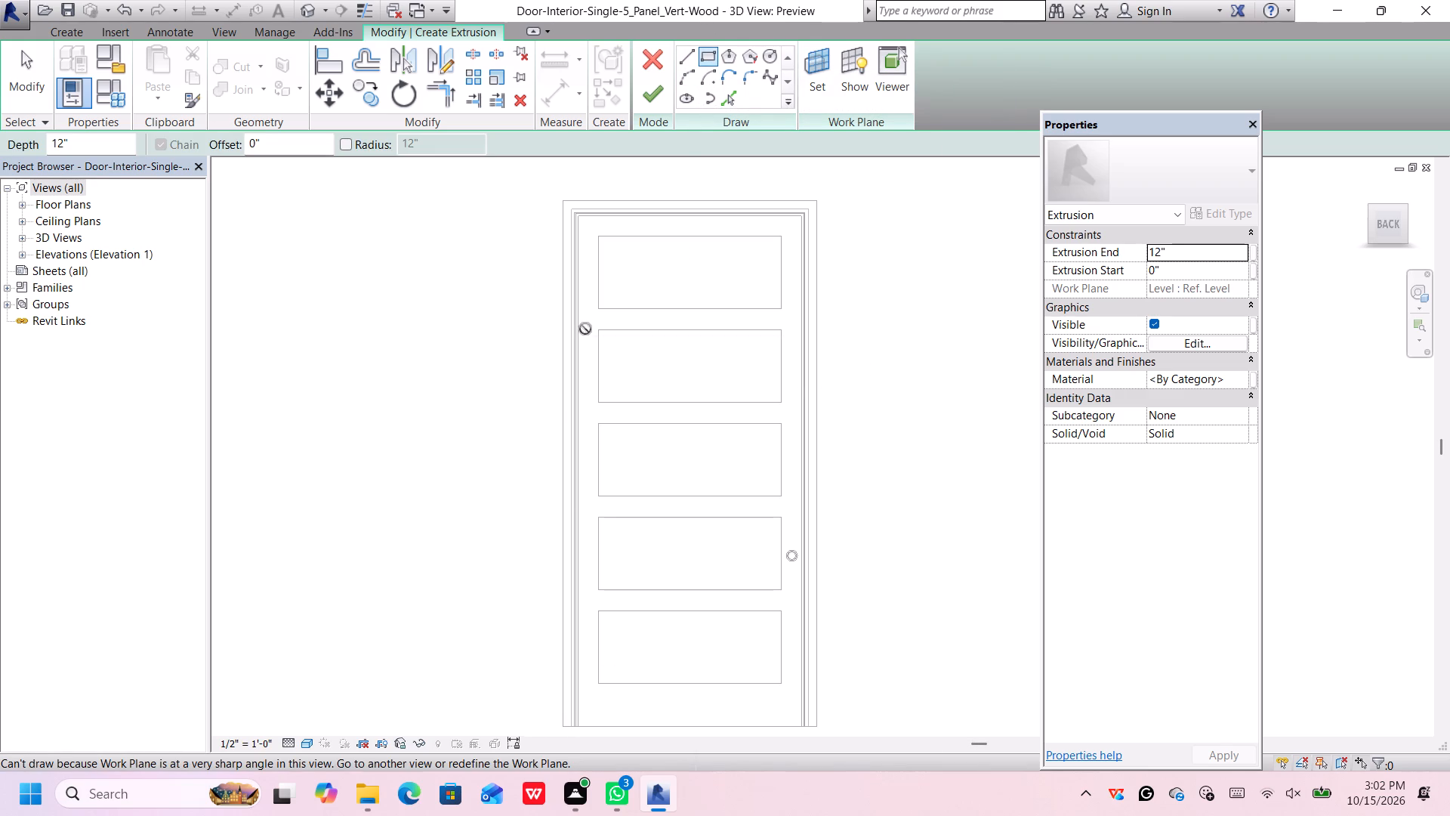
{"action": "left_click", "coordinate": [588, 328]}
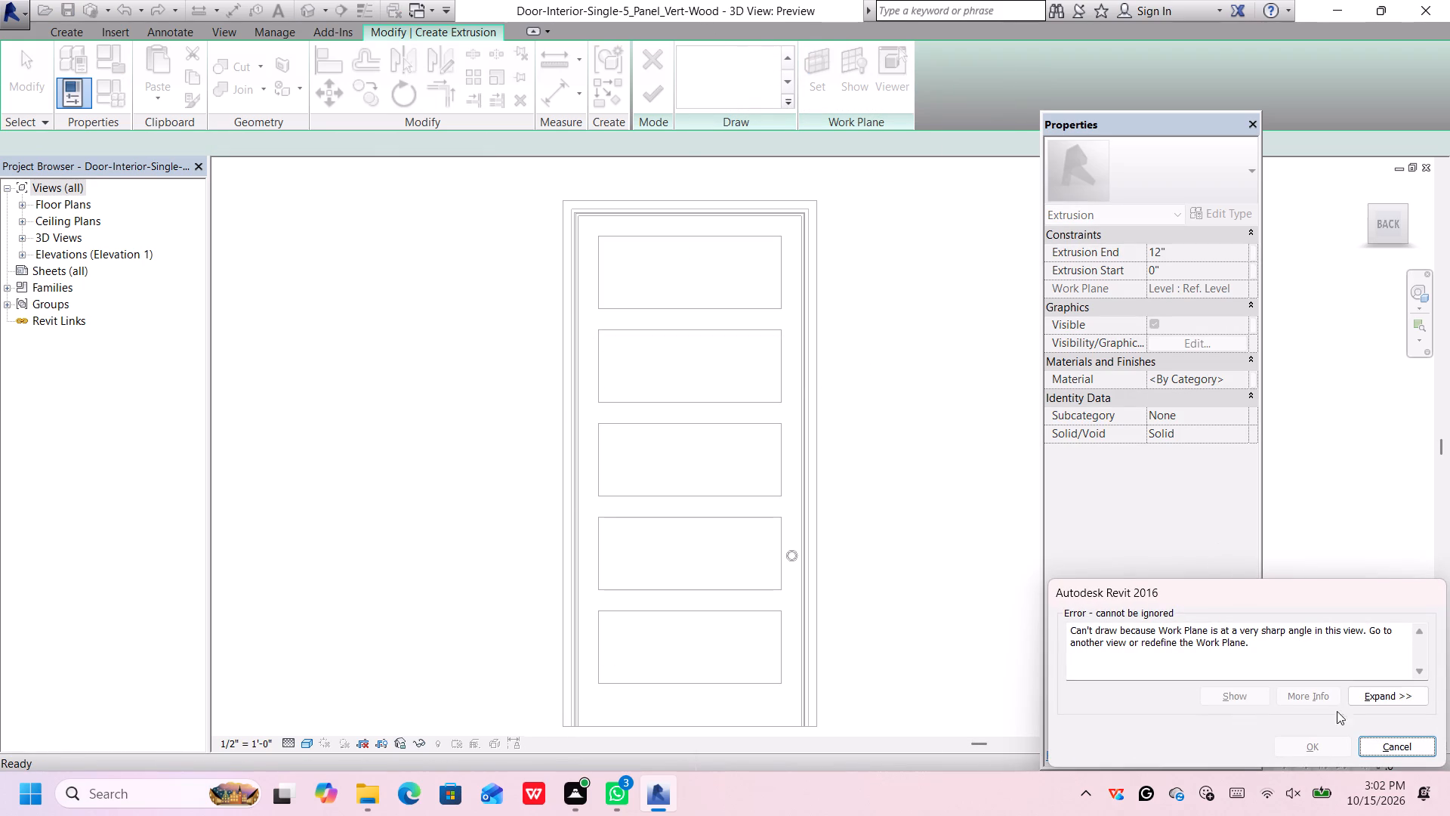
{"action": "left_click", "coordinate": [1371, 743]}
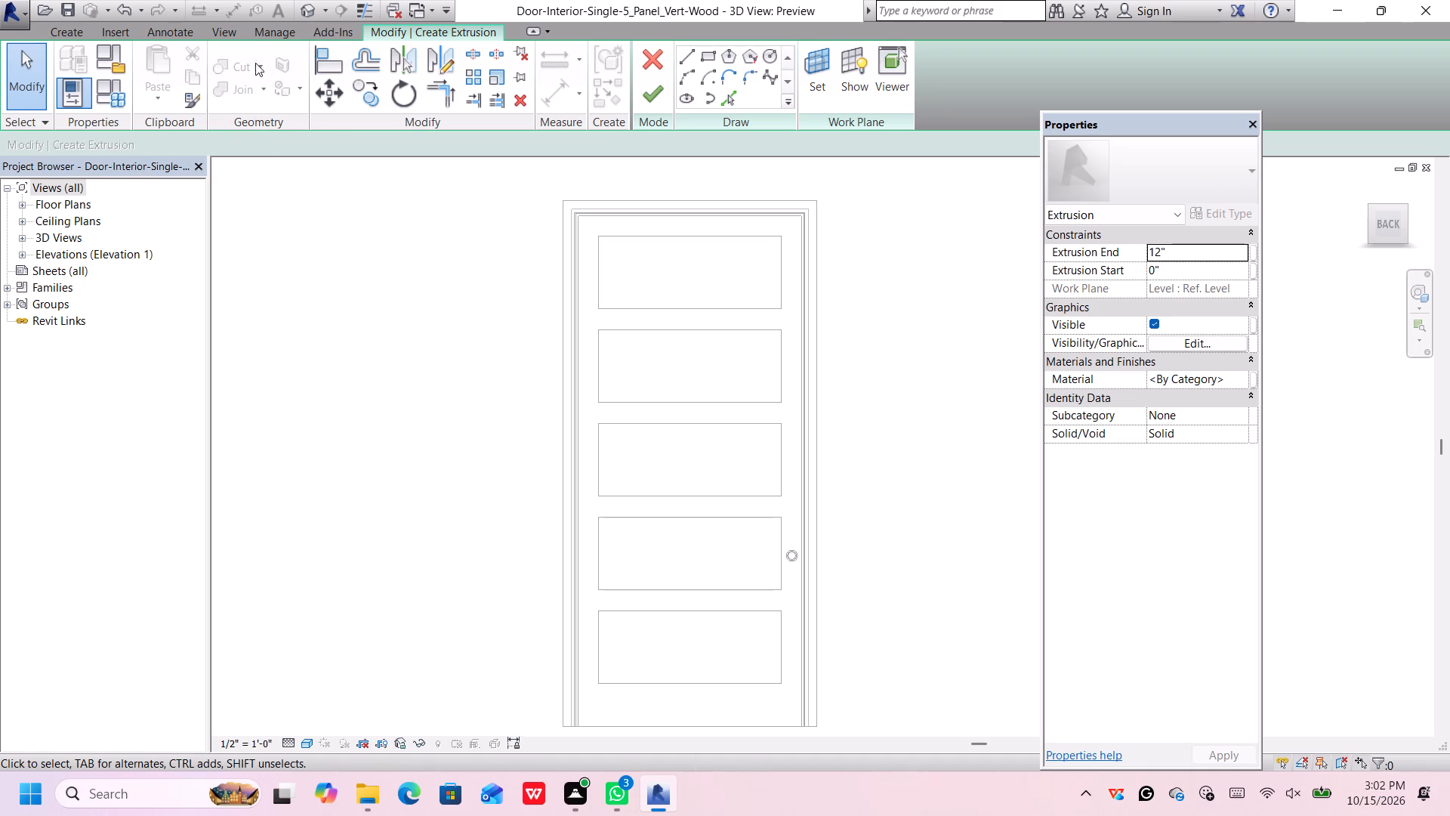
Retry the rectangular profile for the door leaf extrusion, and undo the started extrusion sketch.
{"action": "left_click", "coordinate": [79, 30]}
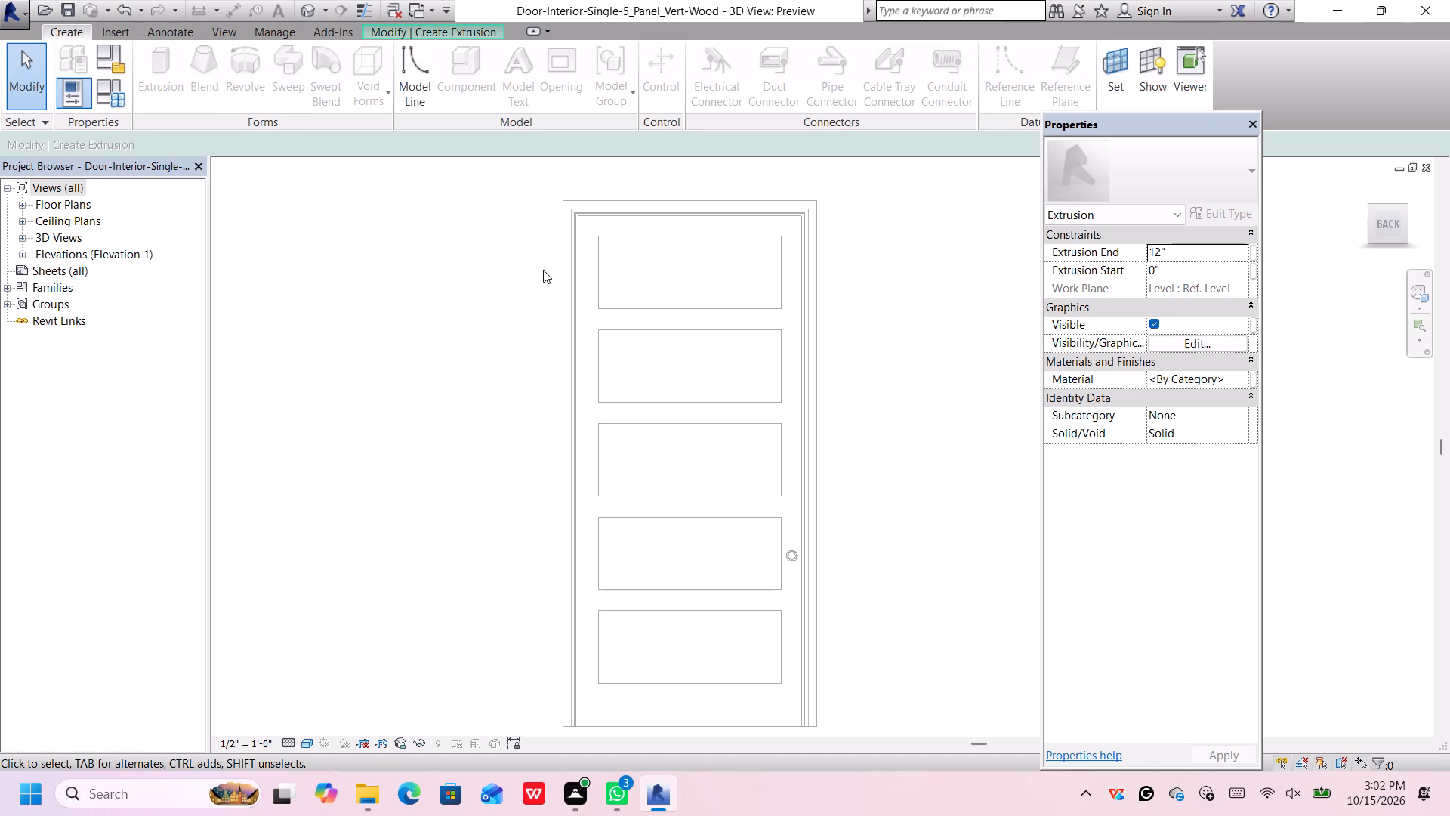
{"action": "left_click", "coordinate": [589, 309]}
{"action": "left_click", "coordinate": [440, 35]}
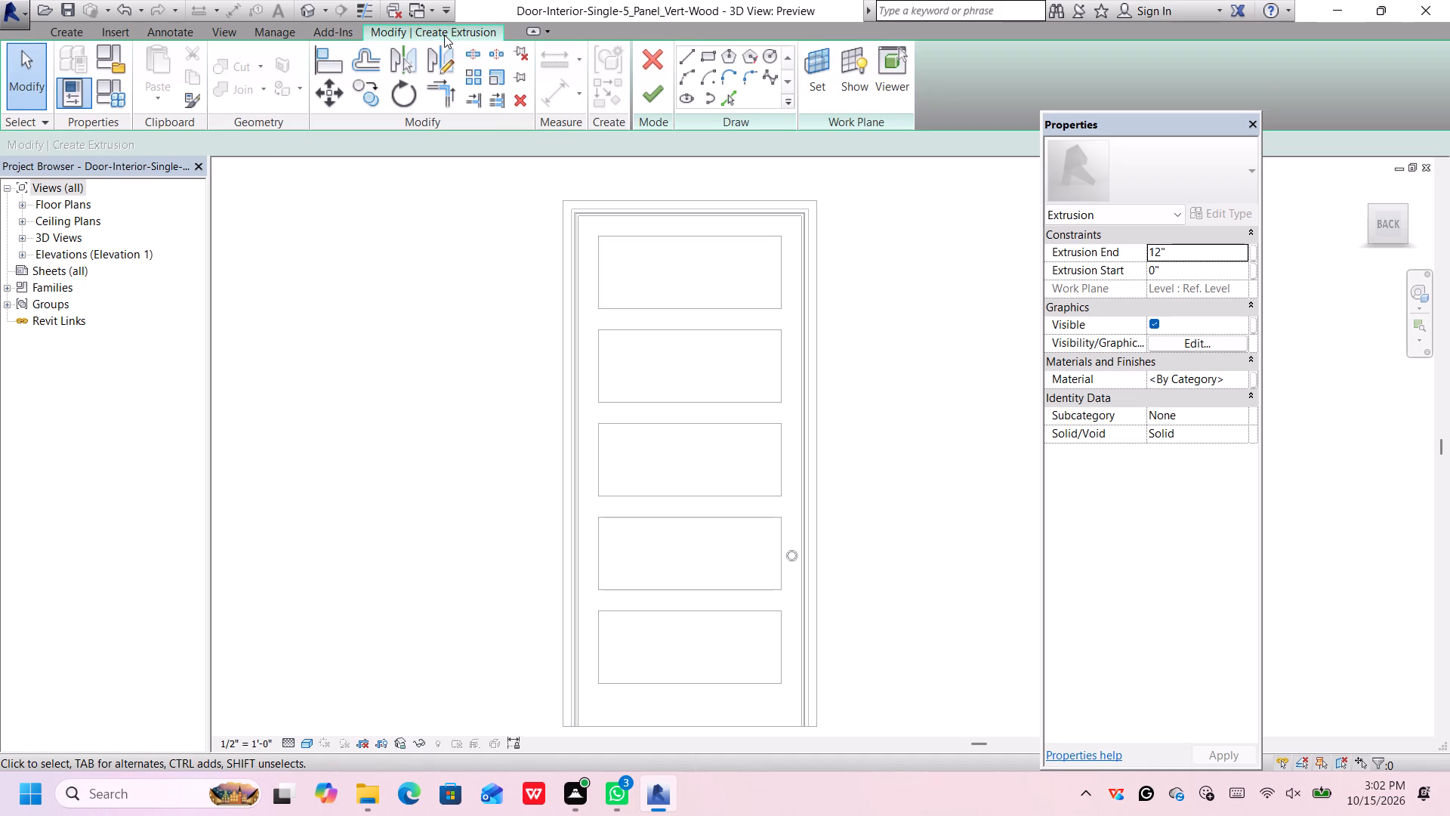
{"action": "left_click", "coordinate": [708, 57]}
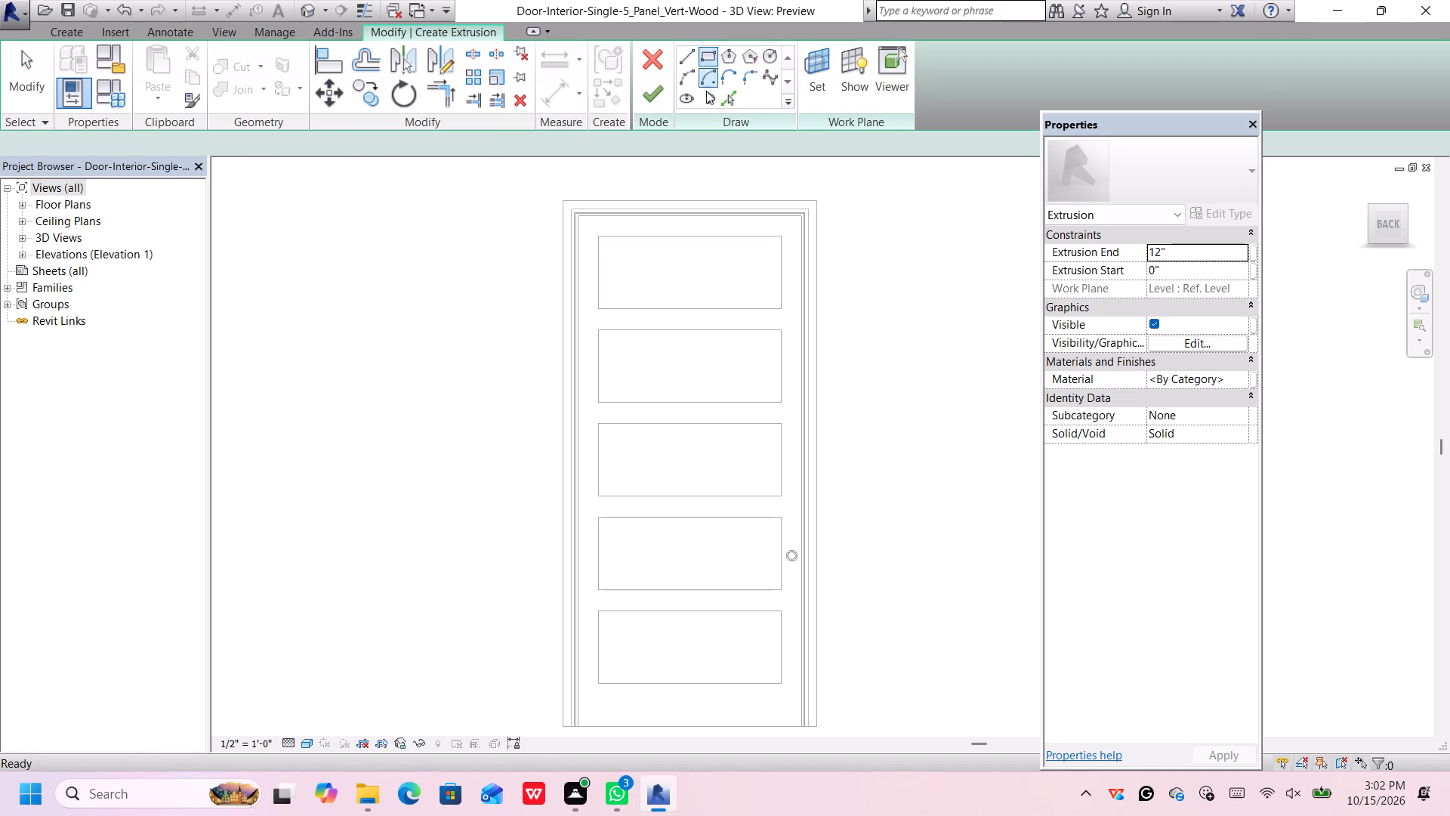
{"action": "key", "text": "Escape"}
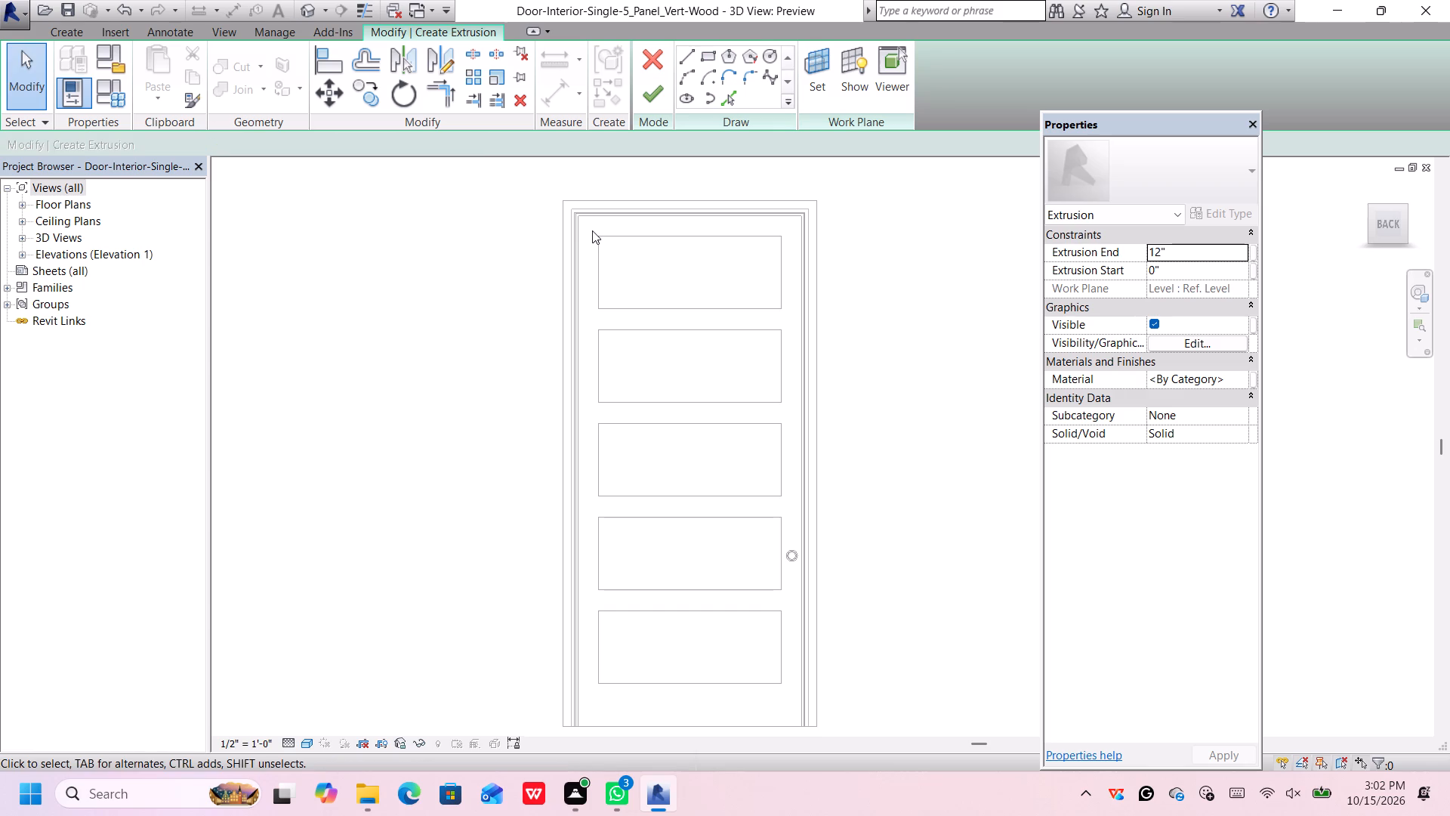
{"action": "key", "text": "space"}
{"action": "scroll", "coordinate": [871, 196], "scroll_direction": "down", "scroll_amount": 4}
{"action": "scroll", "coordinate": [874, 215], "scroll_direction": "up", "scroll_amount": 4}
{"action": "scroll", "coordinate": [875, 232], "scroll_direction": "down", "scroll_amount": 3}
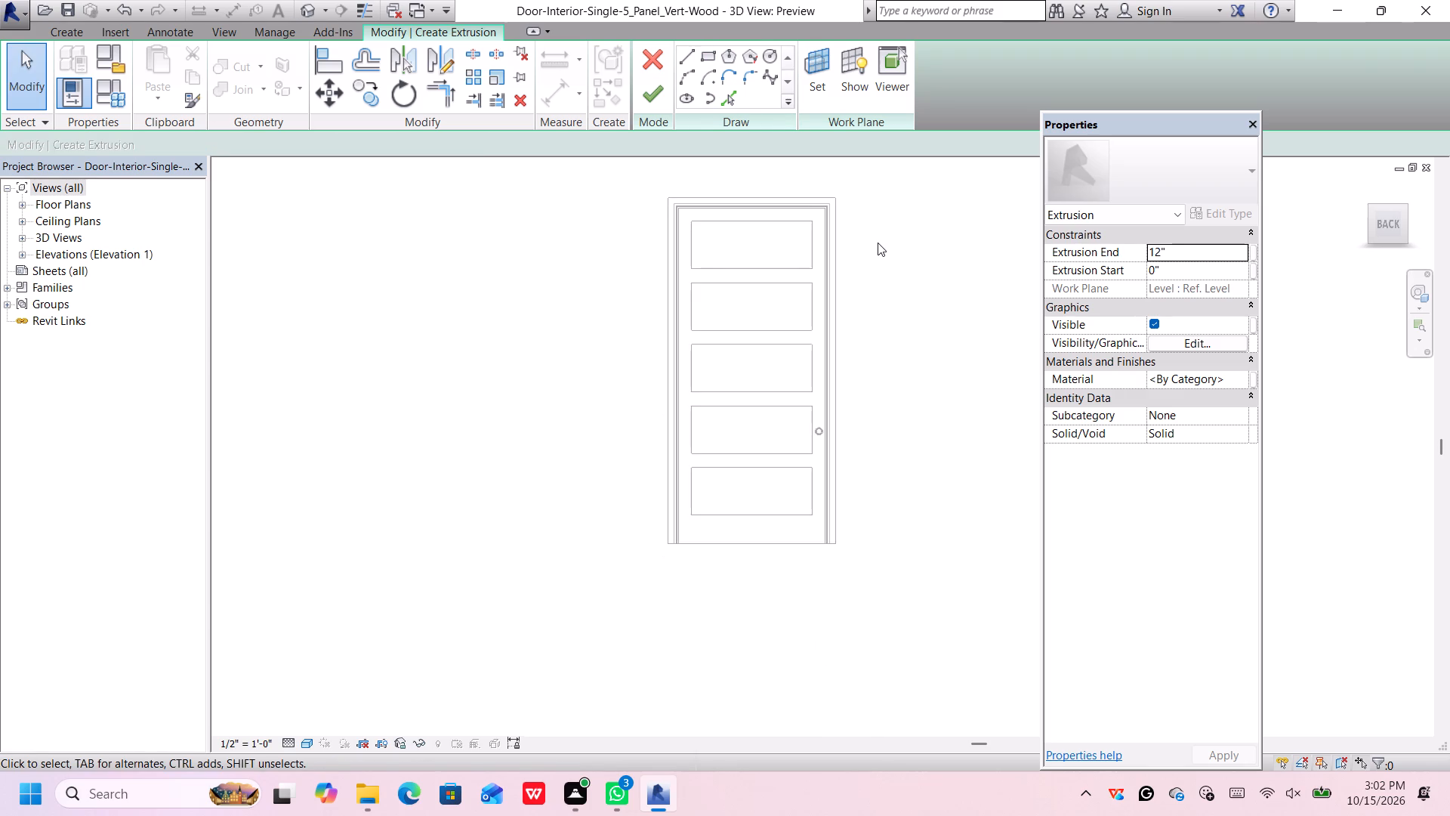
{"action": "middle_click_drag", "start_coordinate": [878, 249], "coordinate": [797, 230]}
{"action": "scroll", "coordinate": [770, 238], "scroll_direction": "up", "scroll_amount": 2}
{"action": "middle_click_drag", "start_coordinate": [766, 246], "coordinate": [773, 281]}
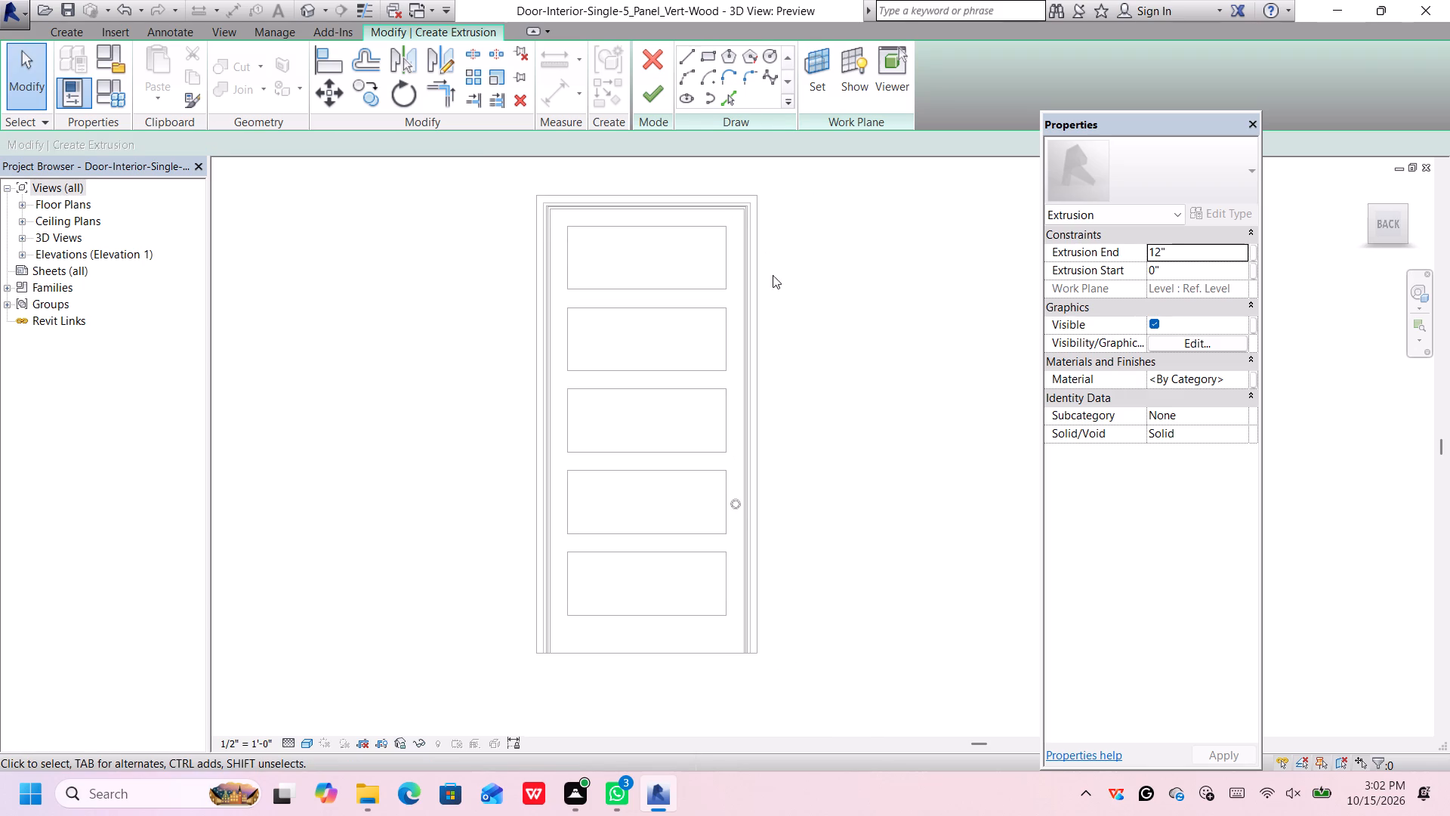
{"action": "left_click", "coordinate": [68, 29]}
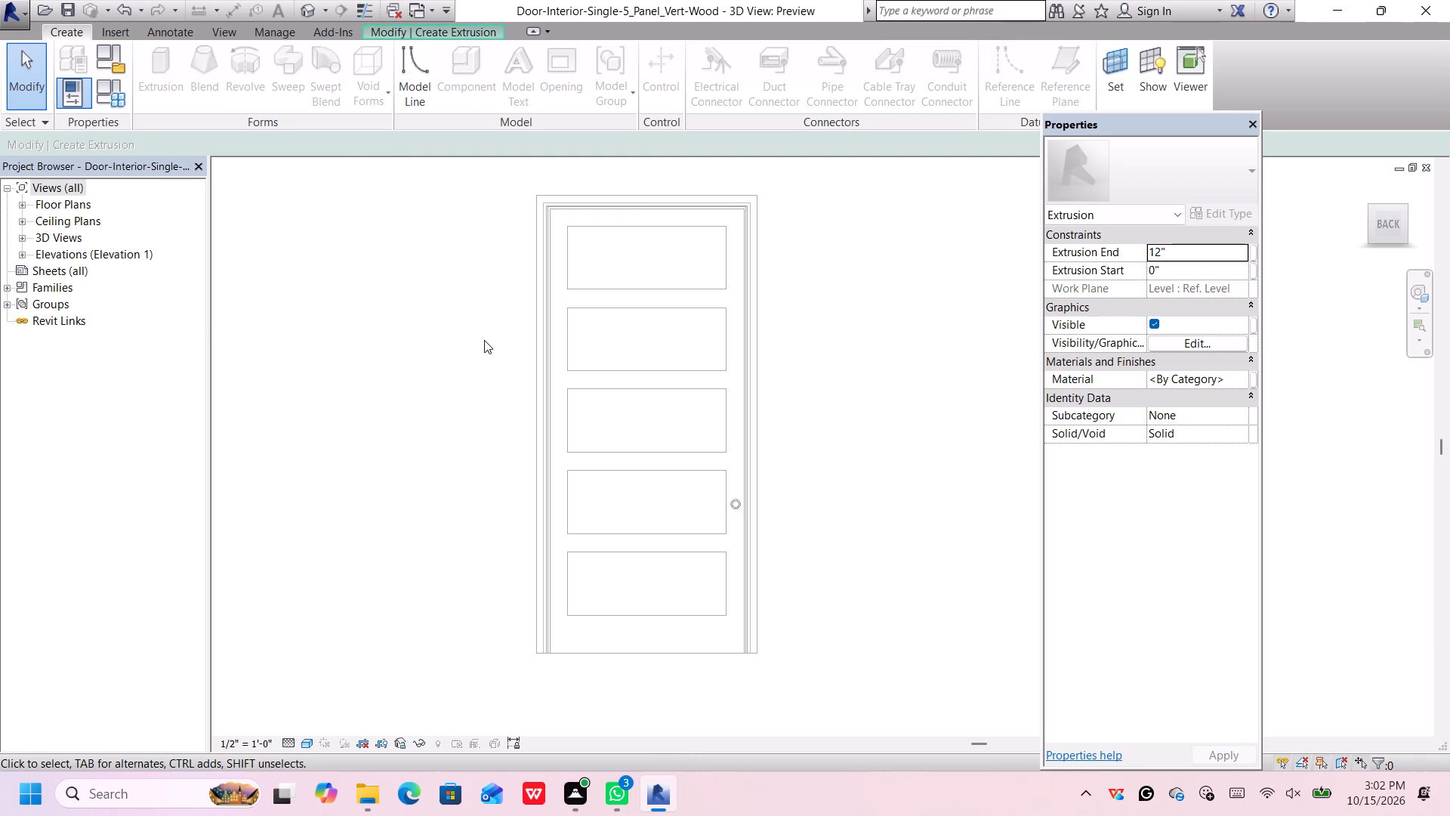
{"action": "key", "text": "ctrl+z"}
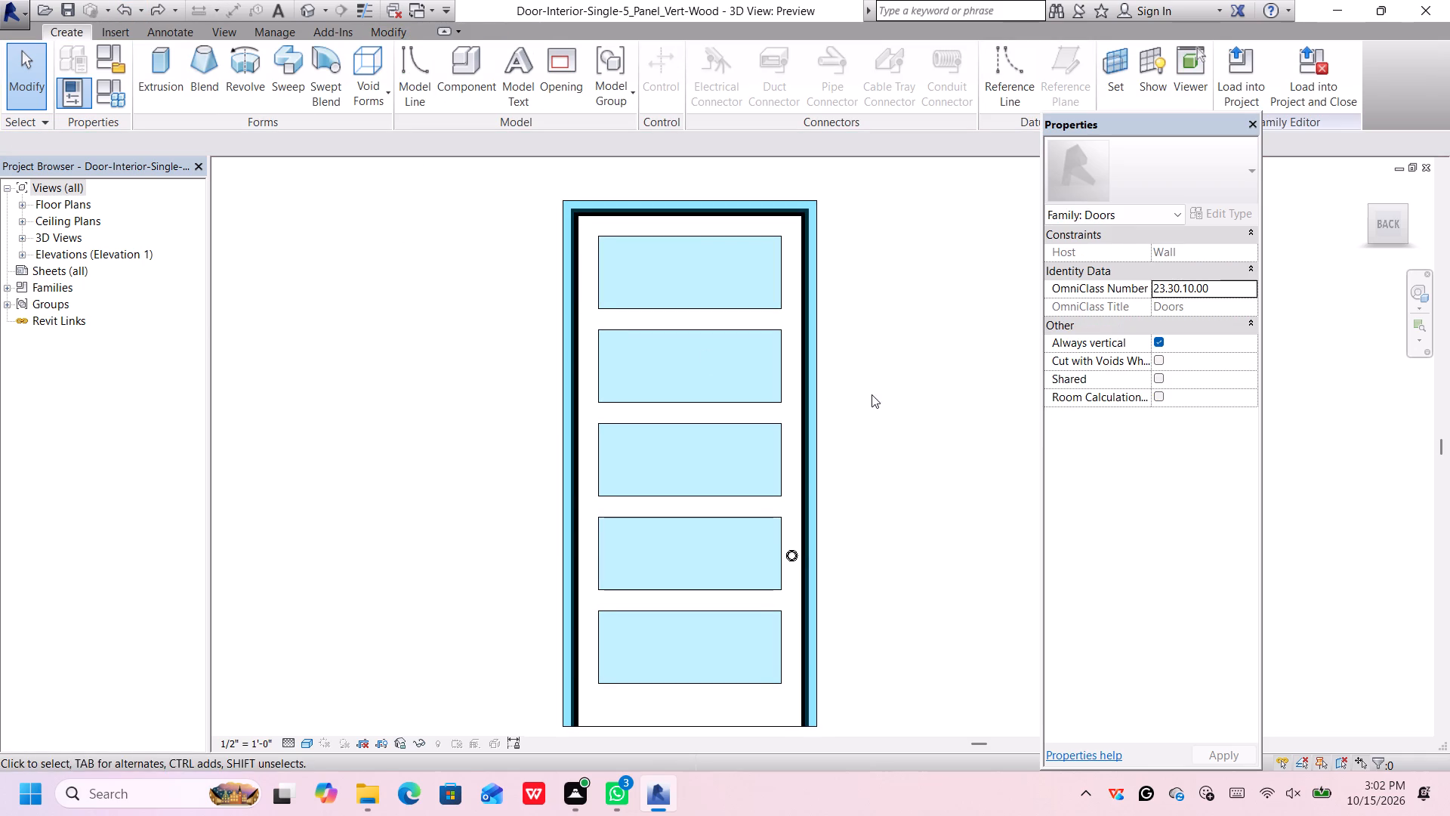
Examine the trim, the five infill panels and the frame that remain in the door family.
{"action": "middle_click_drag", "start_coordinate": [868, 395], "coordinate": [822, 371]}
{"action": "scroll", "coordinate": [813, 362], "scroll_direction": "up", "scroll_amount": 1}
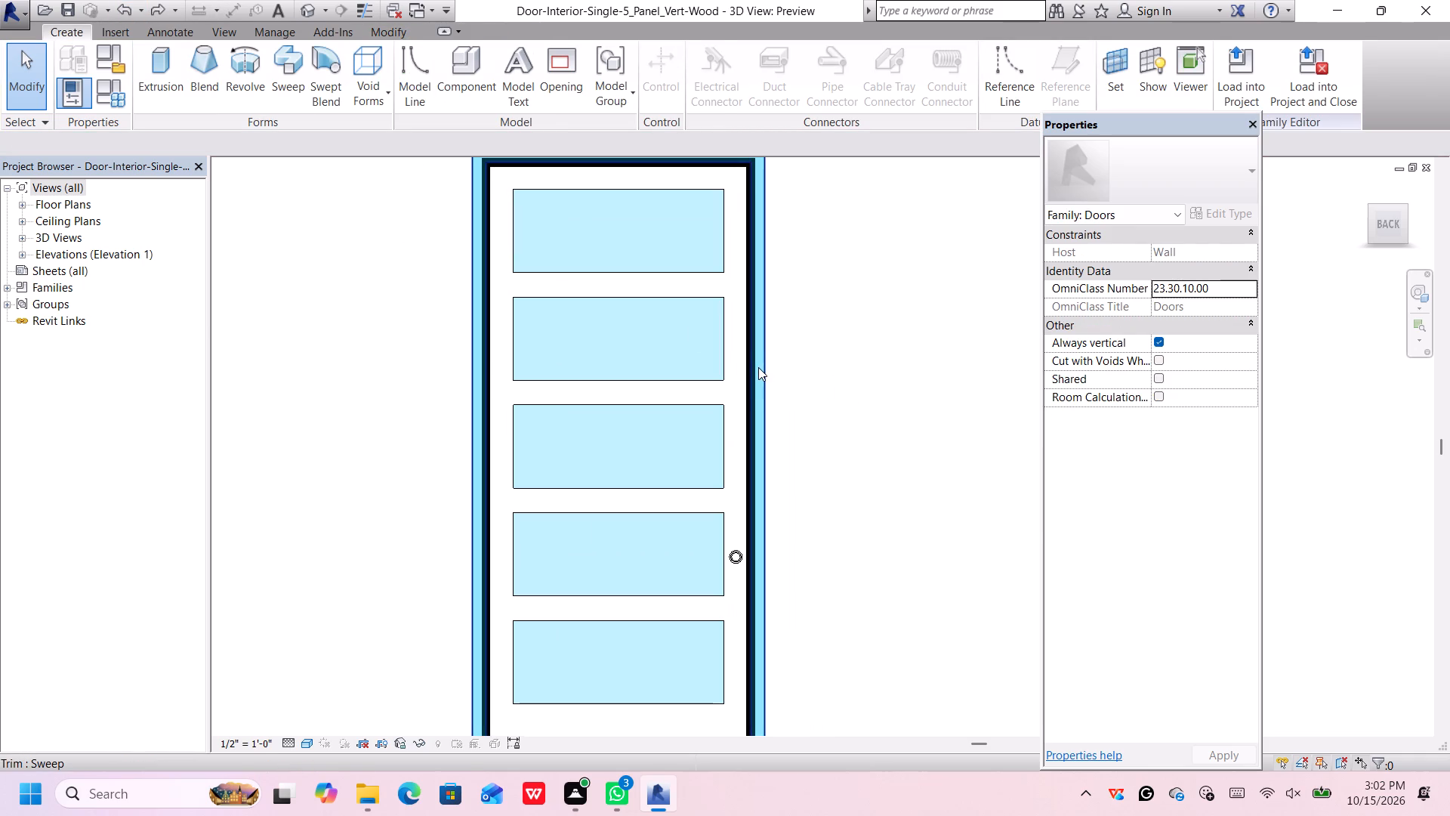
{"action": "left_click", "coordinate": [758, 367]}
{"action": "scroll", "coordinate": [758, 367], "scroll_direction": "down", "scroll_amount": 1}
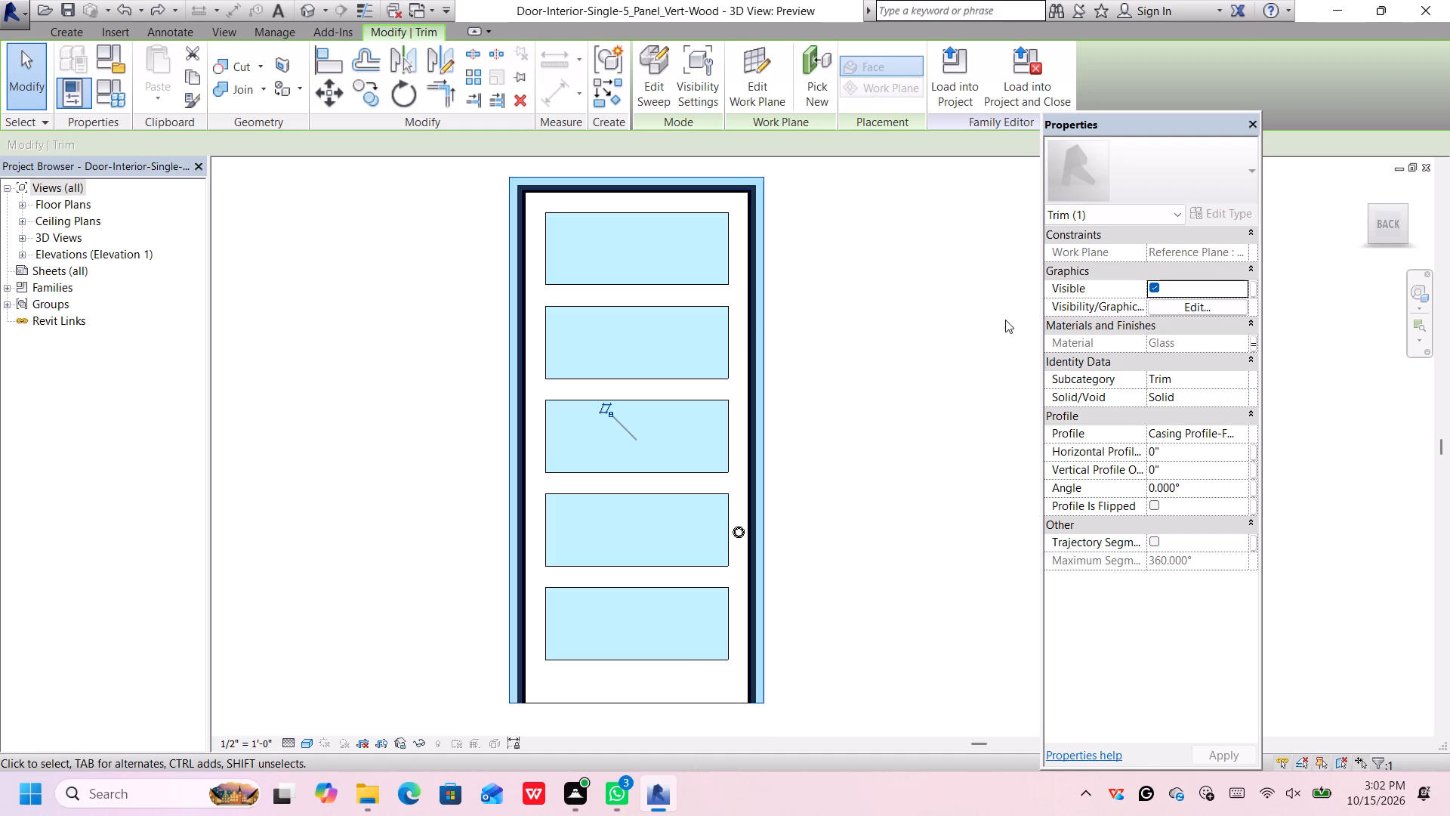
{"action": "left_click", "coordinate": [735, 360]}
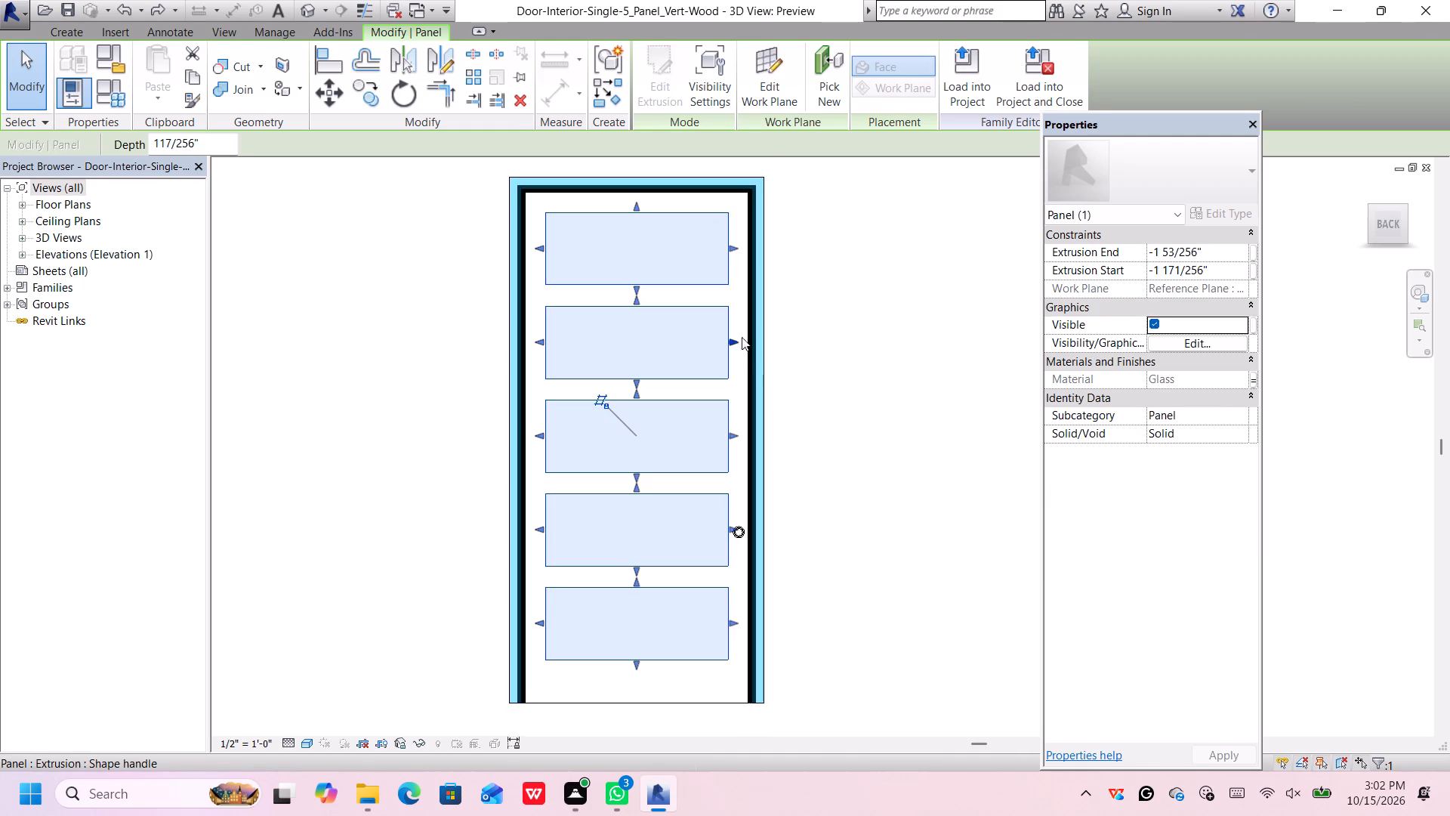
{"action": "left_click", "coordinate": [736, 206]}
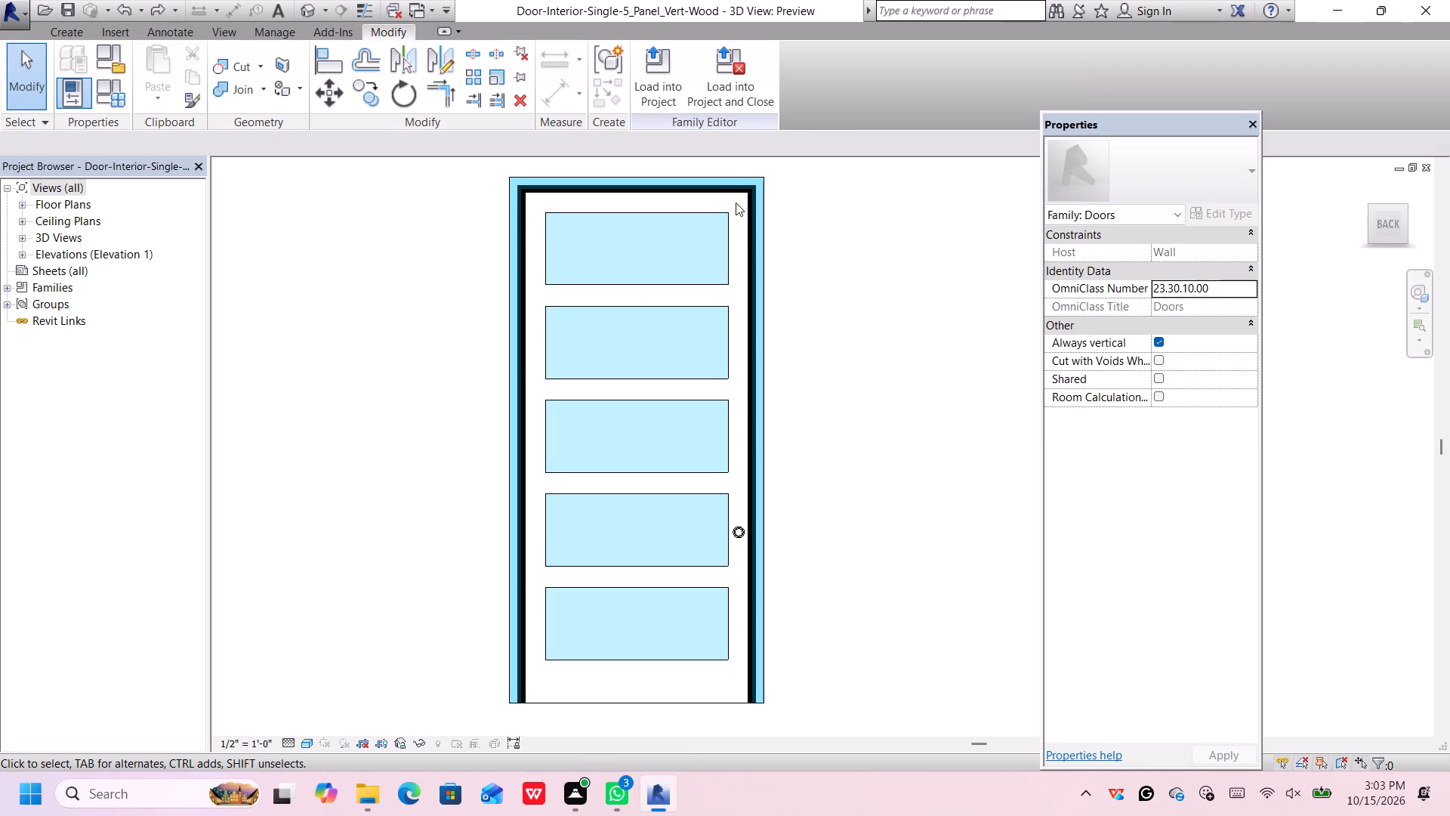
{"action": "scroll", "coordinate": [736, 198], "scroll_direction": "up", "scroll_amount": 1}
{"action": "scroll", "coordinate": [737, 199], "scroll_direction": "down", "scroll_amount": 1}
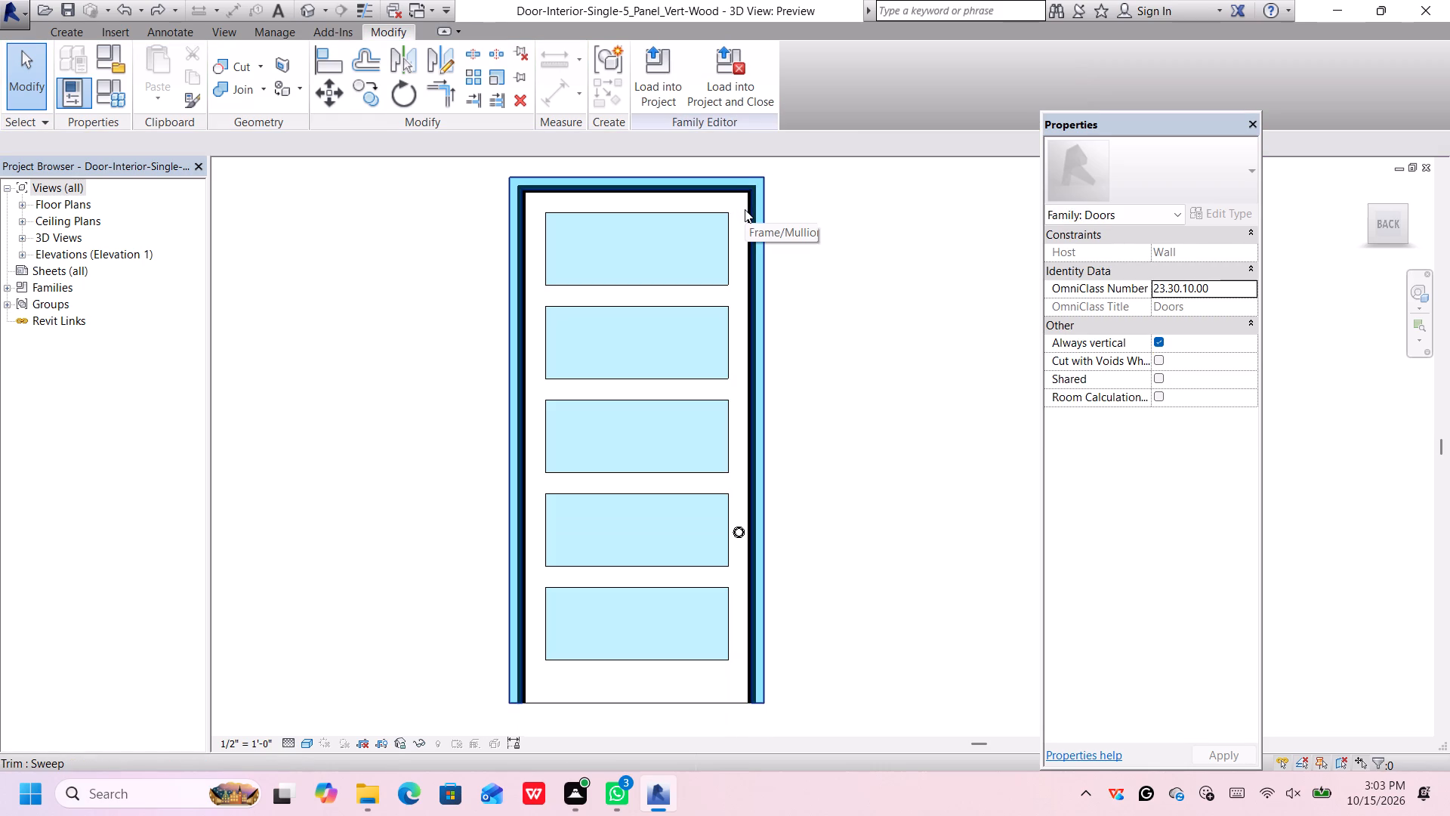
{"action": "middle_click_drag", "start_coordinate": [746, 217], "coordinate": [747, 226]}
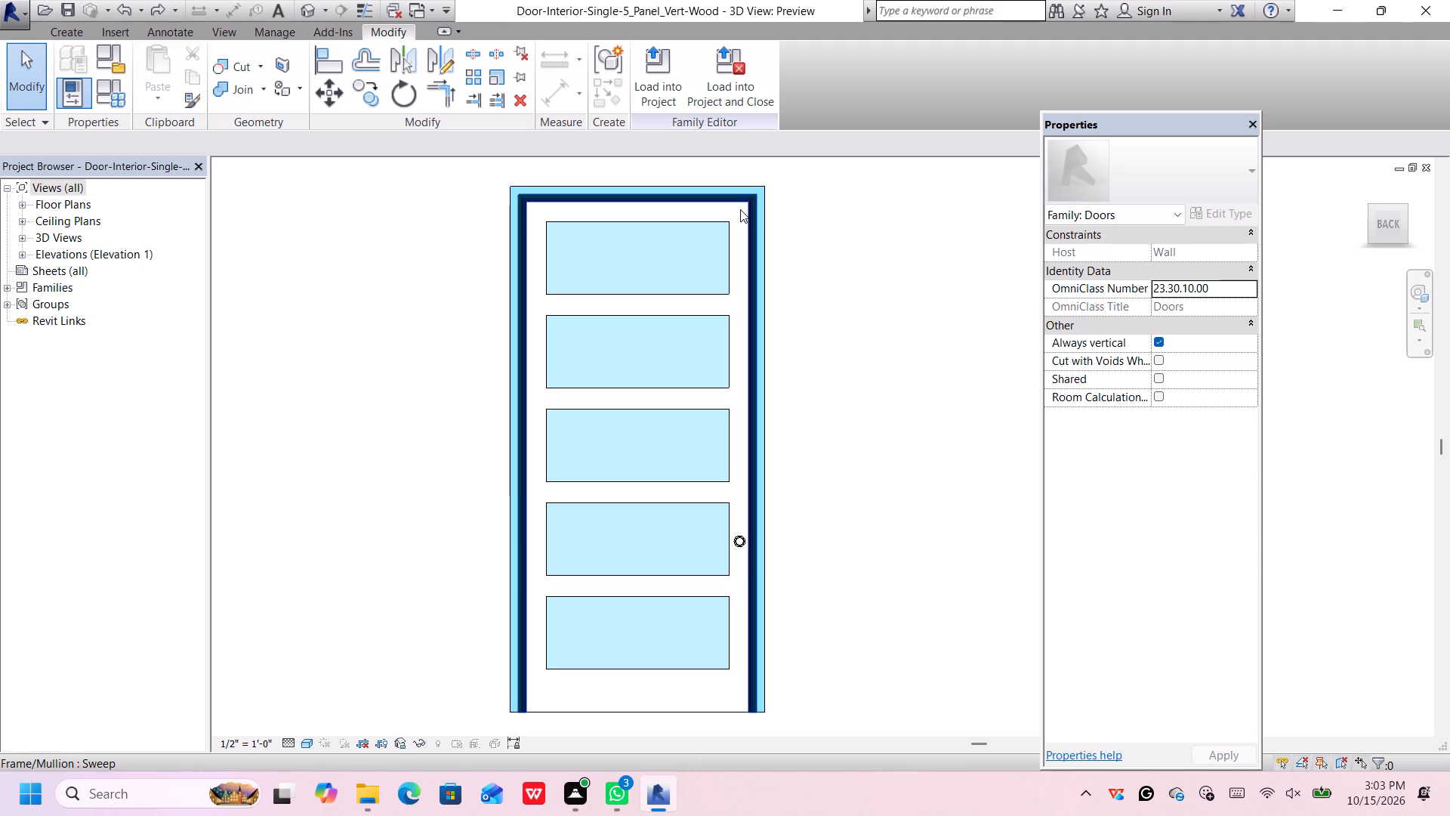
Save the edited door family over the existing Door-Interior-Single-5_Panel_Vert-Wood.rfa and try to load it into the bungalow project.
{"action": "left_click", "coordinate": [713, 66]}
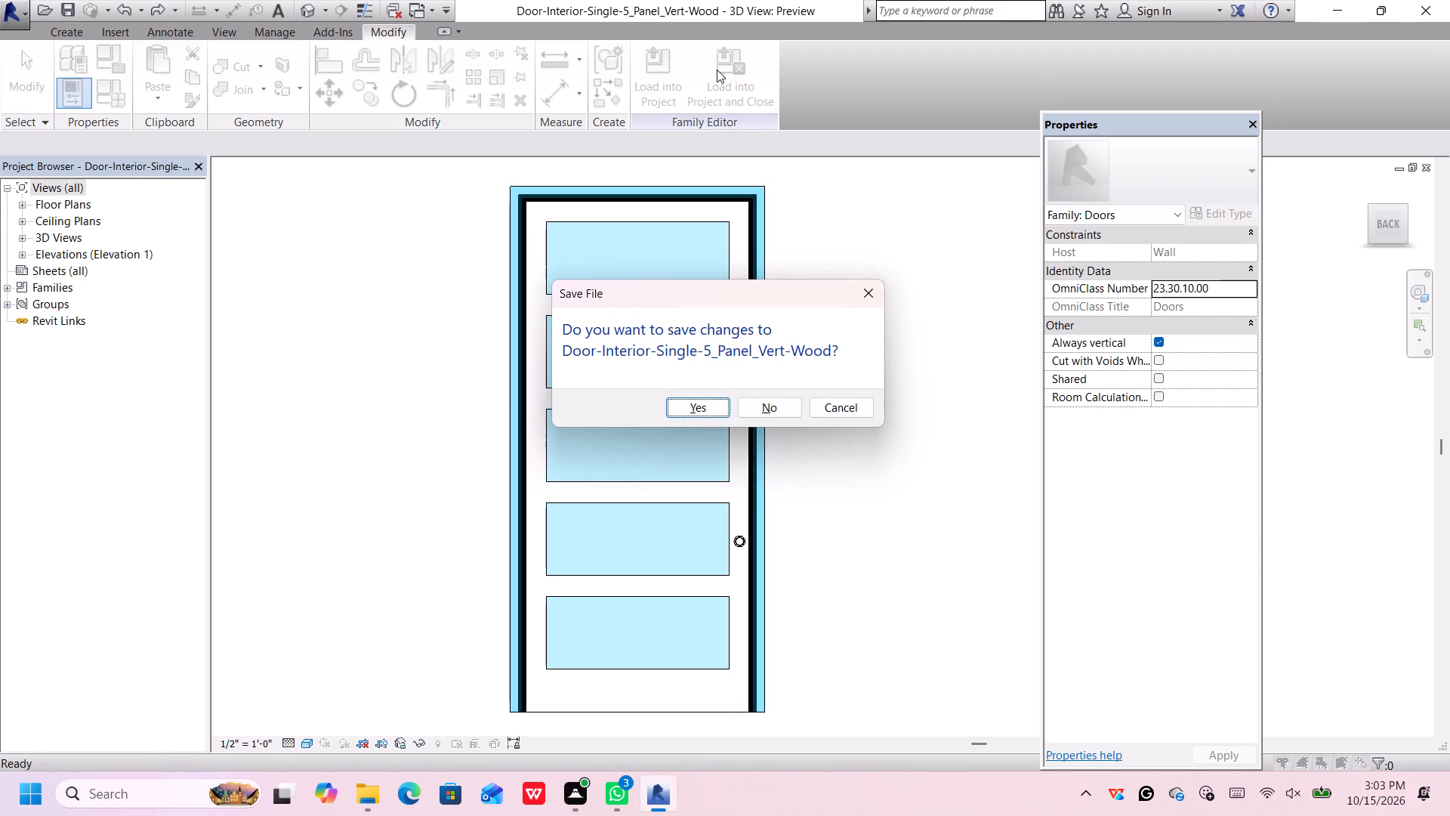
{"action": "left_click", "coordinate": [699, 410]}
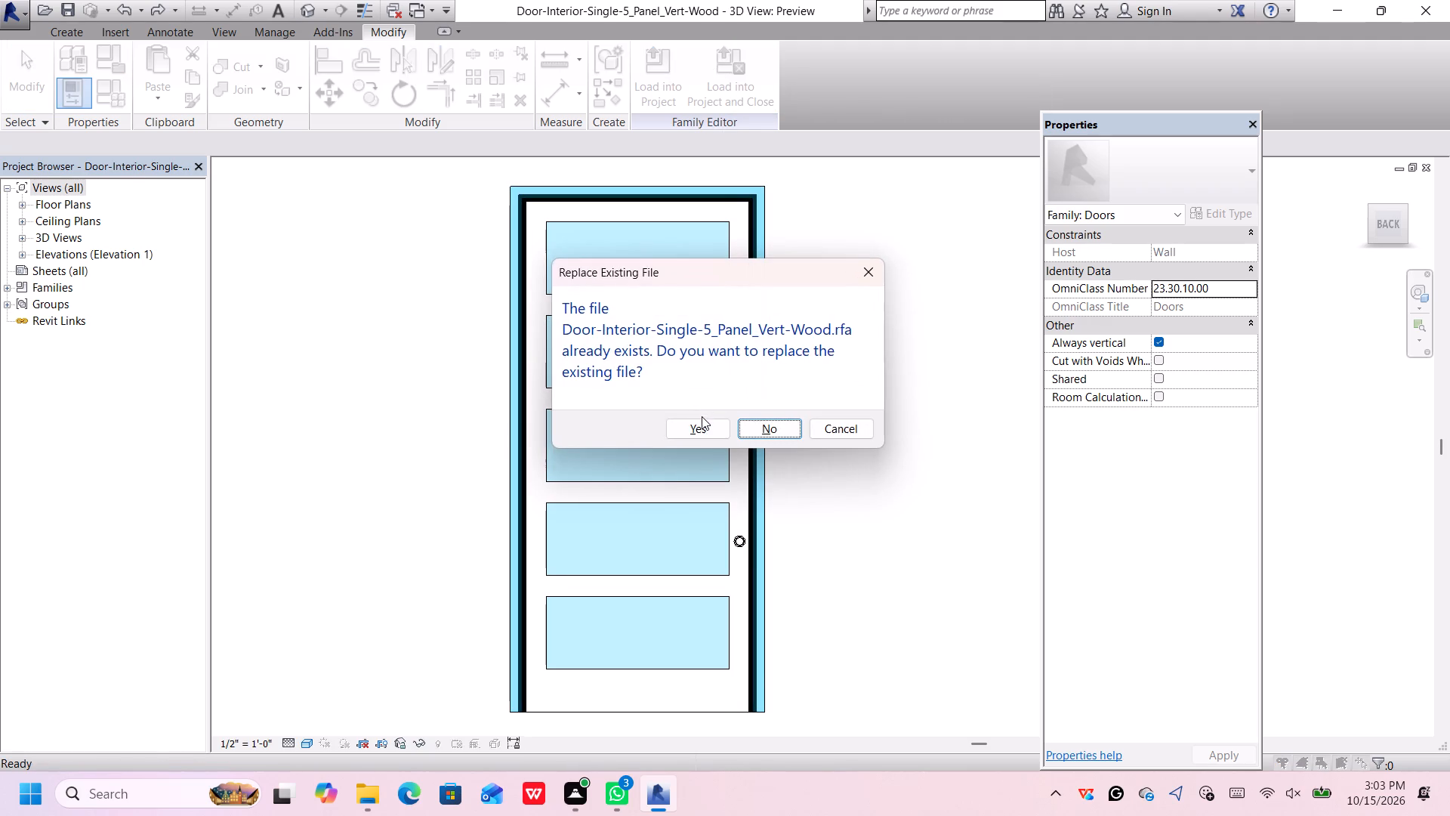
{"action": "left_click", "coordinate": [702, 422]}
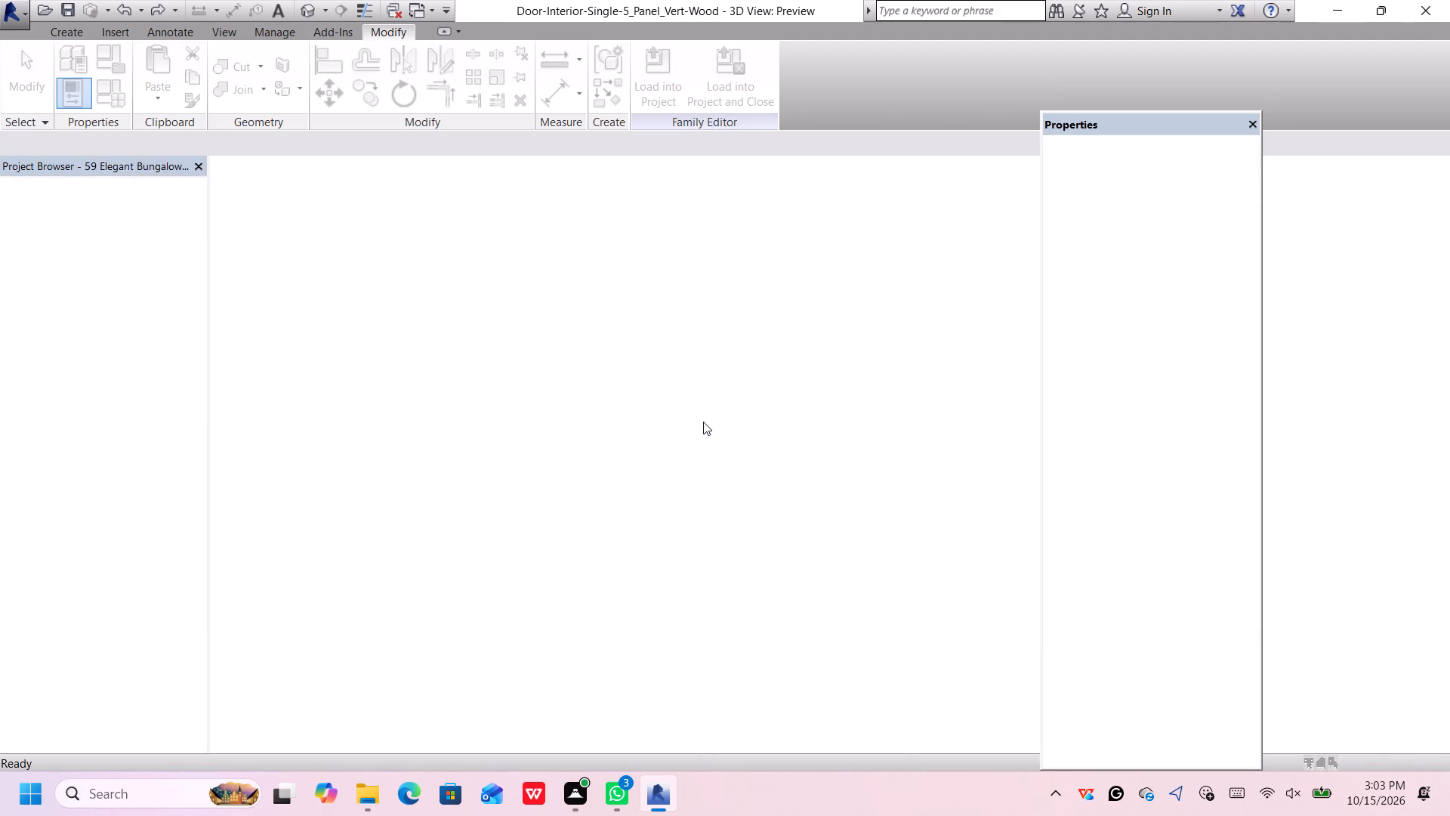
{"action": "left_click", "coordinate": [864, 453]}
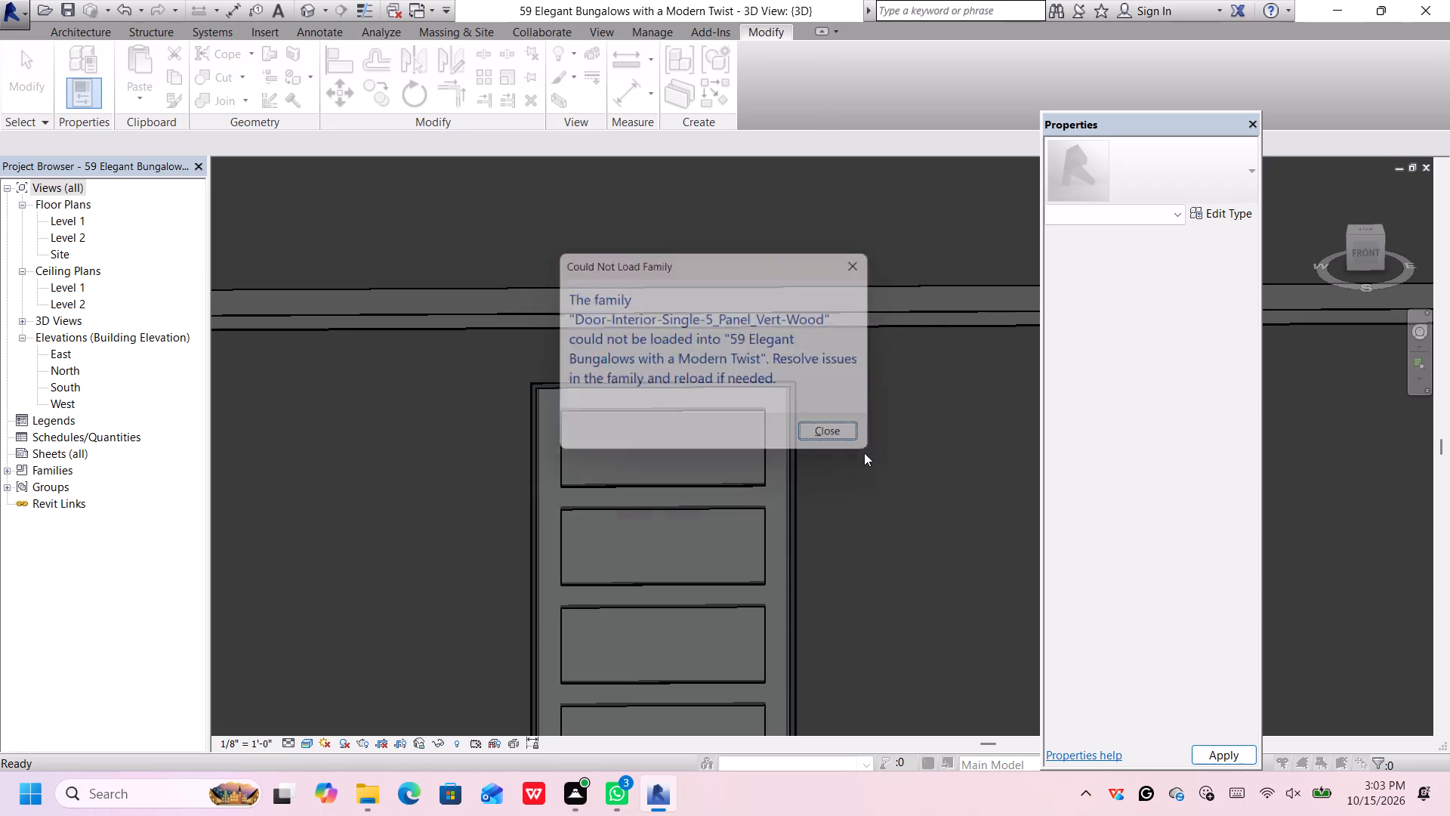
{"action": "left_click", "coordinate": [832, 442]}
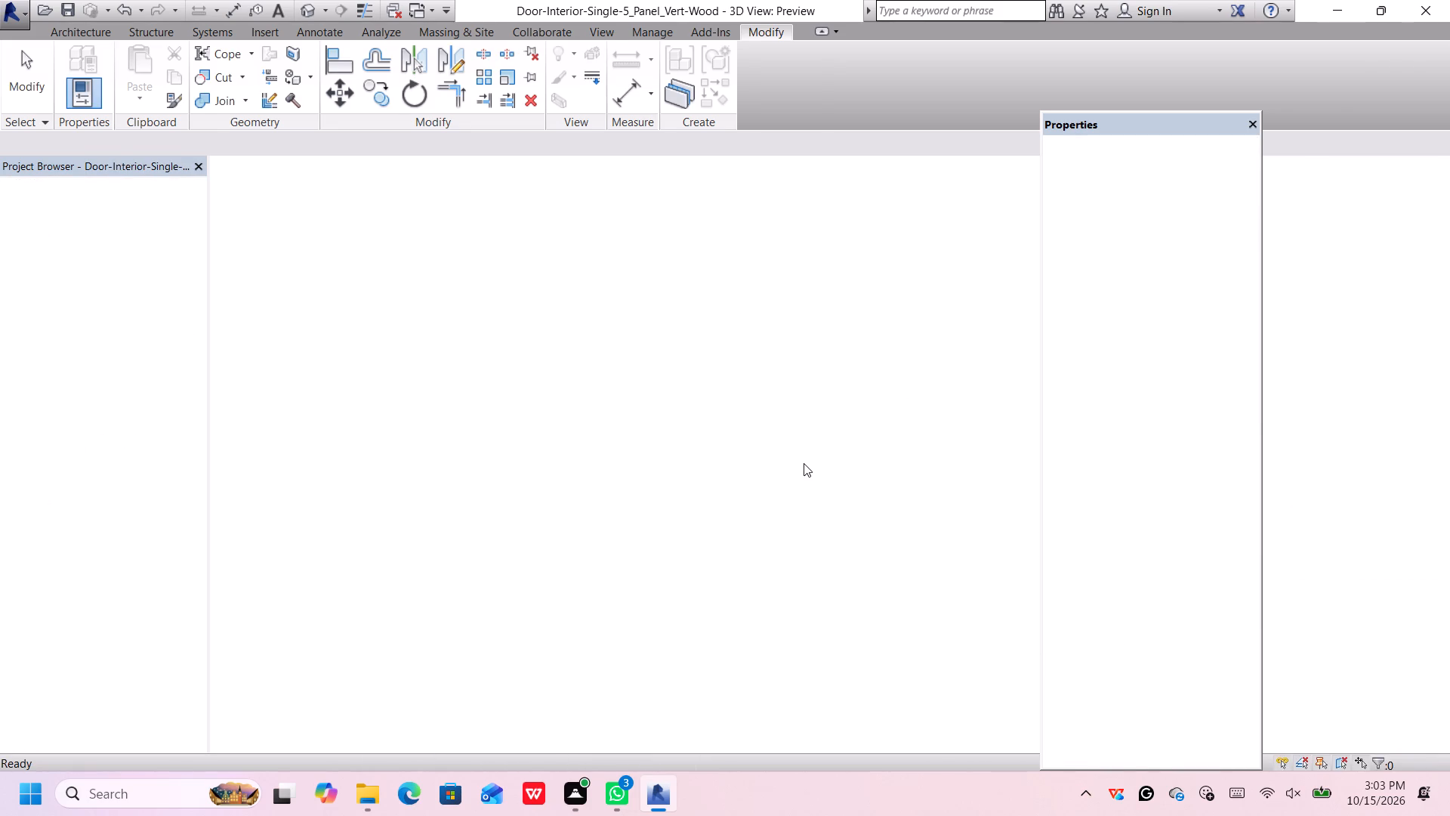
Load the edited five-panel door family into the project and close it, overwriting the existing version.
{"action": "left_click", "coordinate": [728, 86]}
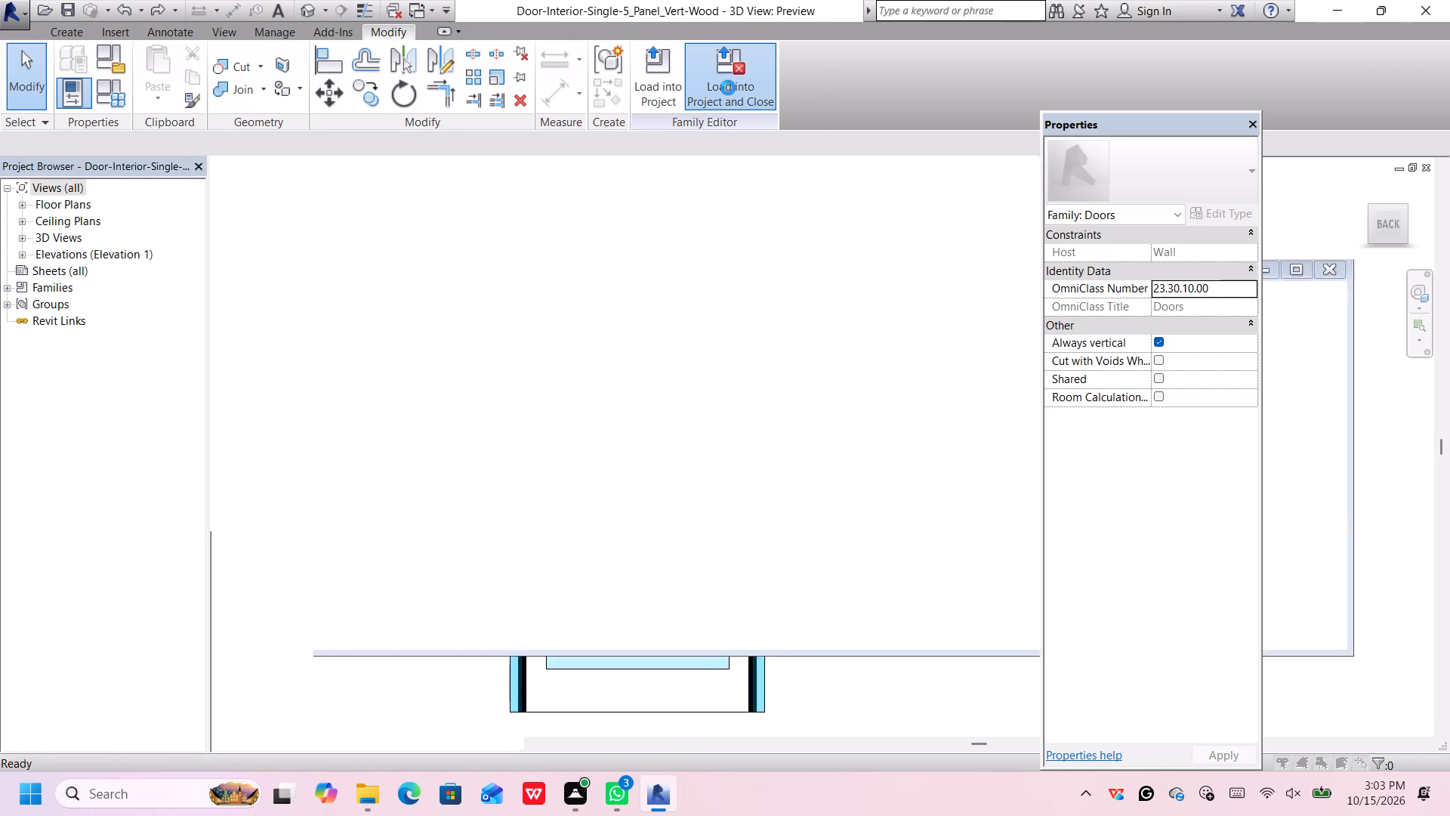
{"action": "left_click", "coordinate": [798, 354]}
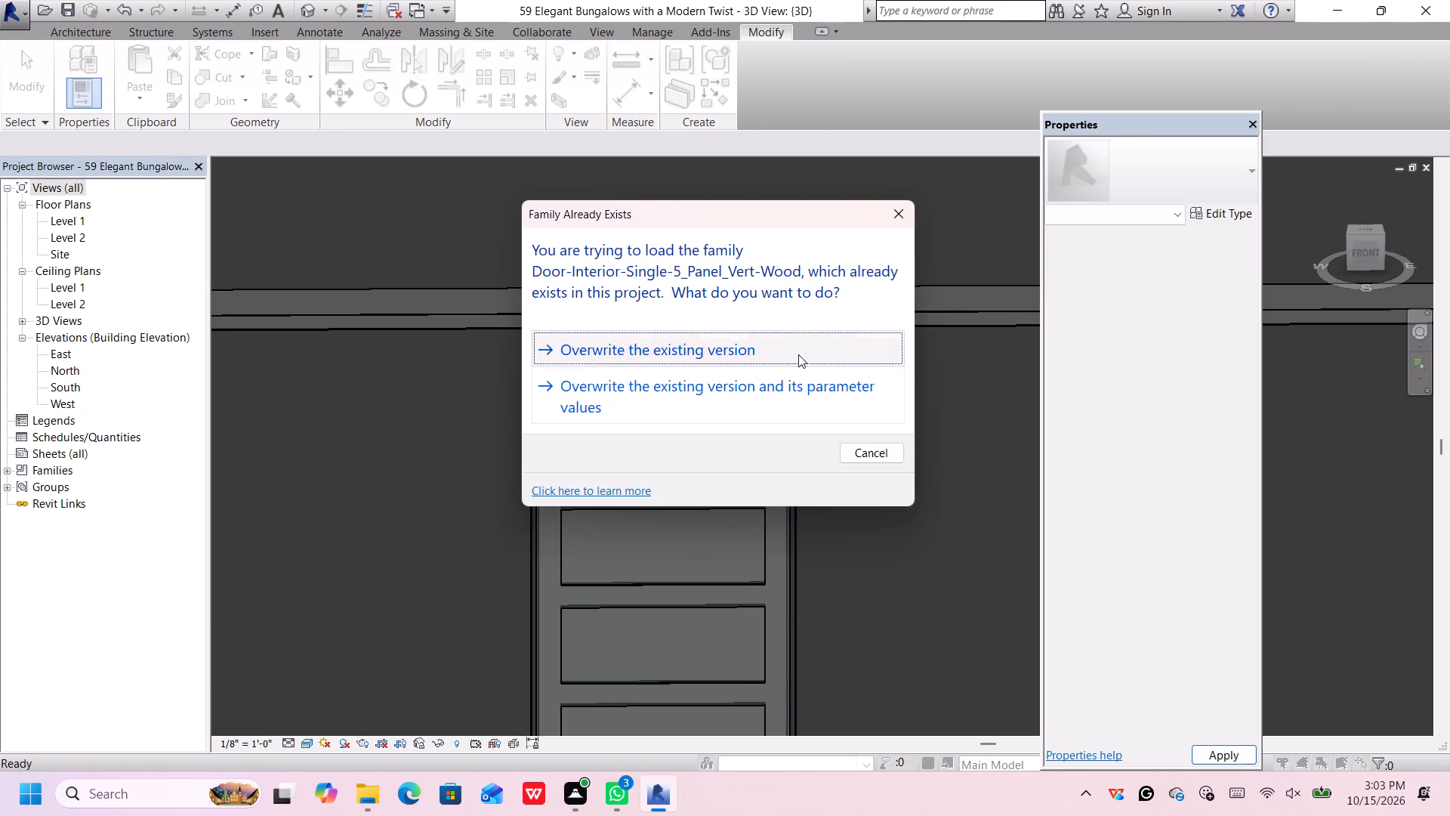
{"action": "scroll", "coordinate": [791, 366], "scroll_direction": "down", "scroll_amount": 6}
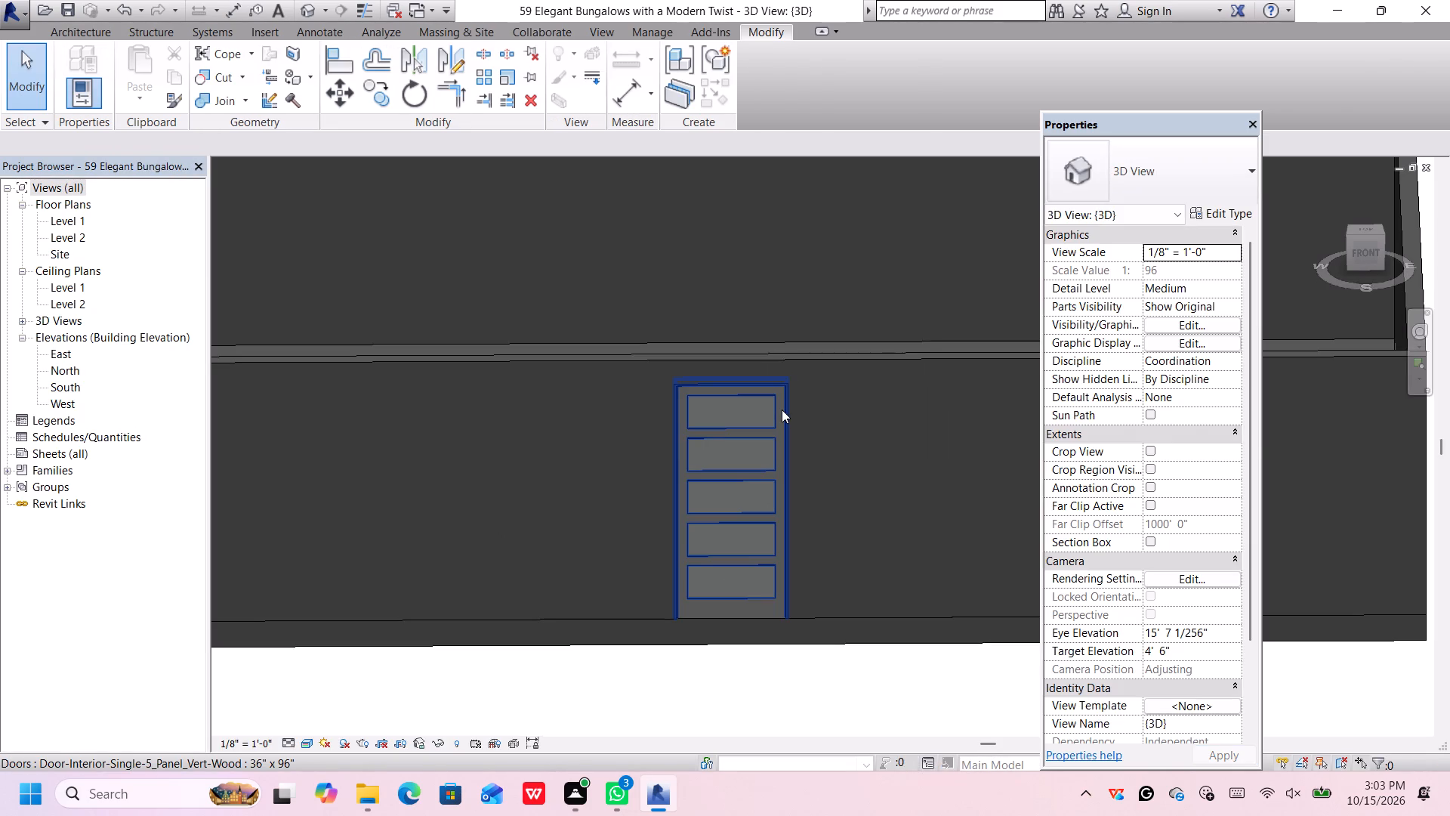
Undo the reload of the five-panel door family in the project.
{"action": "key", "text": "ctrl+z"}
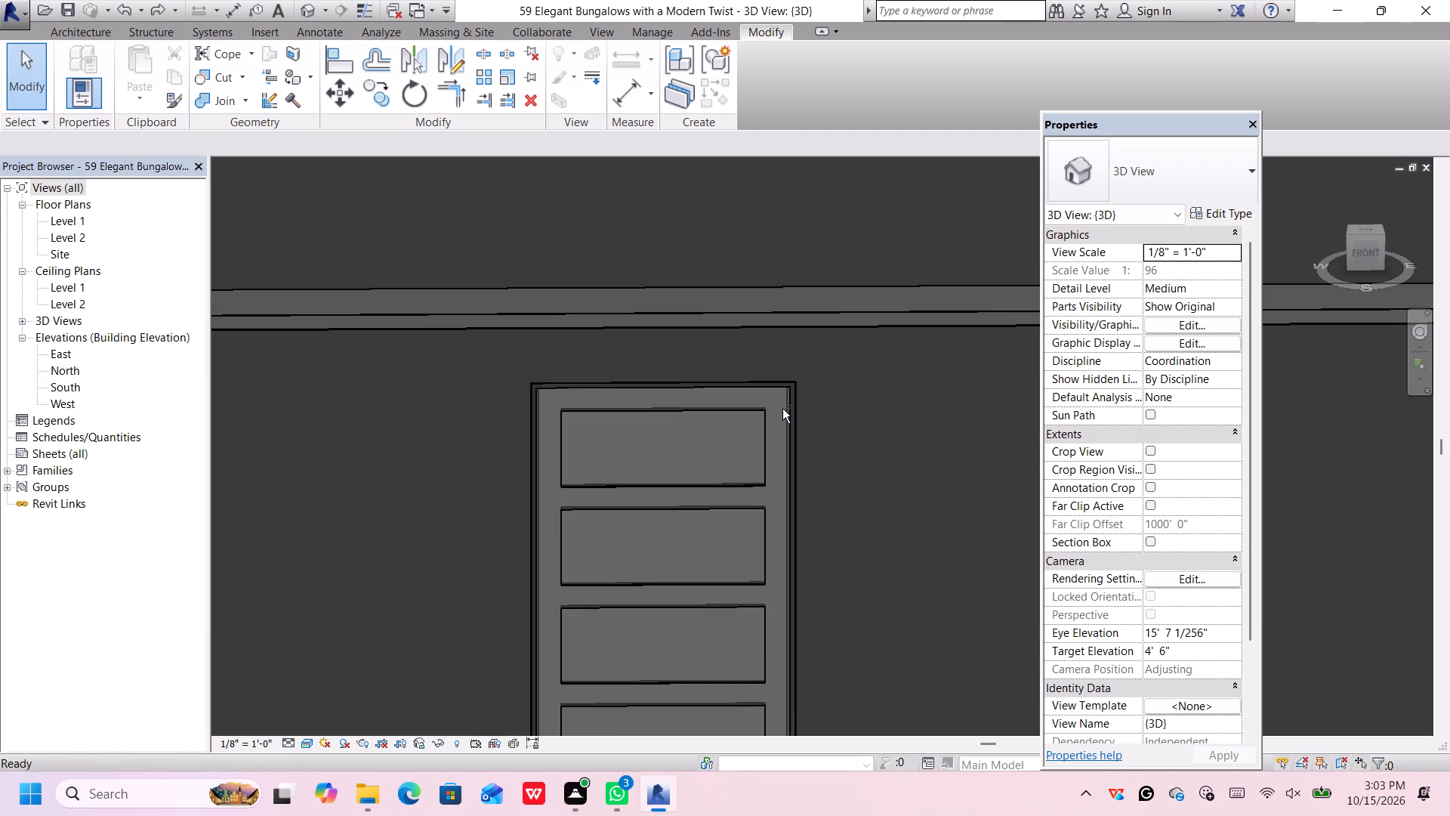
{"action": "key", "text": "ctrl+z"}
Delete the five-panel wood door from the front wall.
{"action": "scroll", "coordinate": [760, 485], "scroll_direction": "down", "scroll_amount": 5}
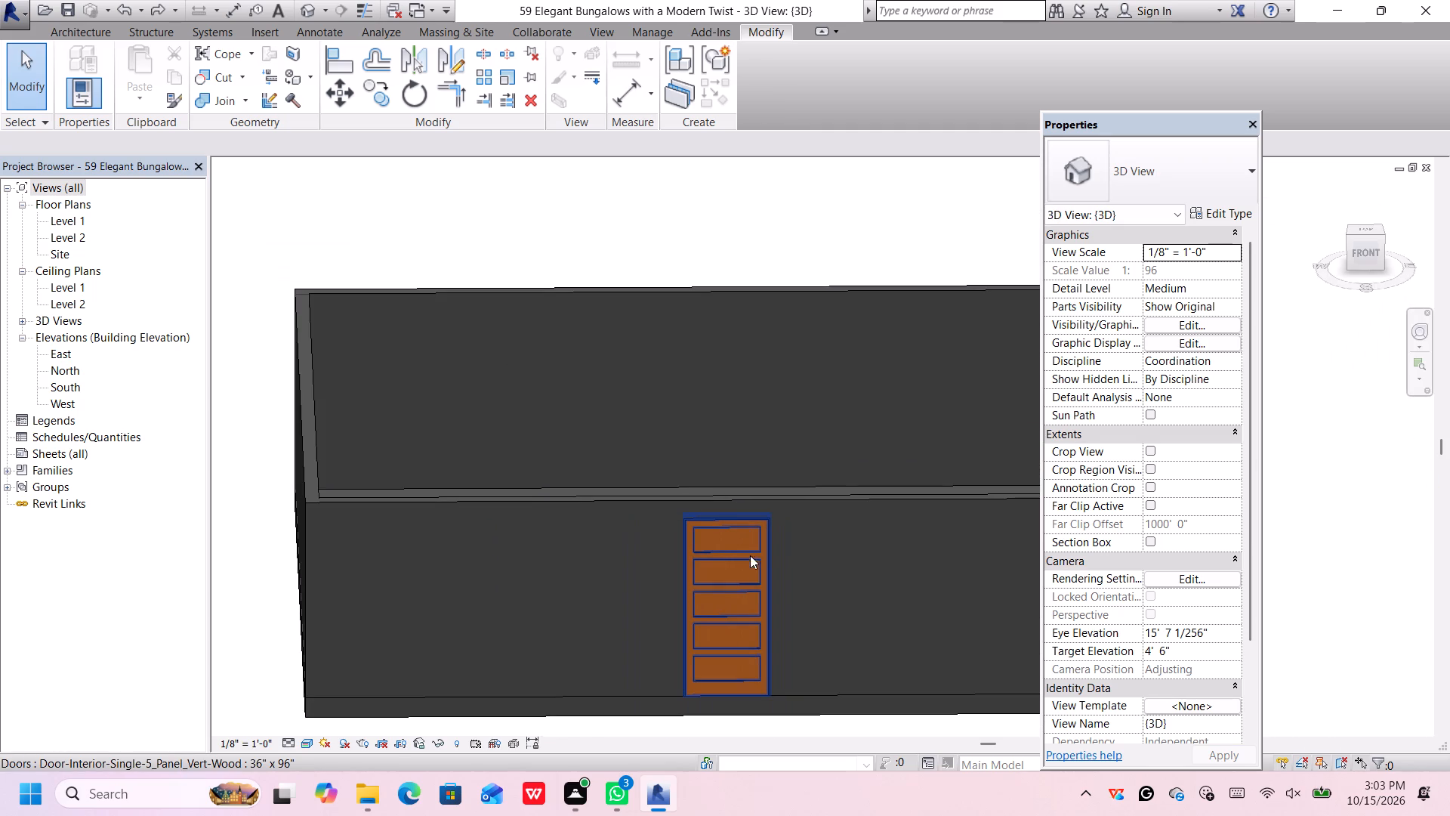
{"action": "middle_click_drag", "start_coordinate": [749, 555], "coordinate": [742, 481]}
{"action": "scroll", "coordinate": [733, 453], "scroll_direction": "up", "scroll_amount": 7}
{"action": "middle_click_drag", "start_coordinate": [745, 490], "coordinate": [739, 457]}
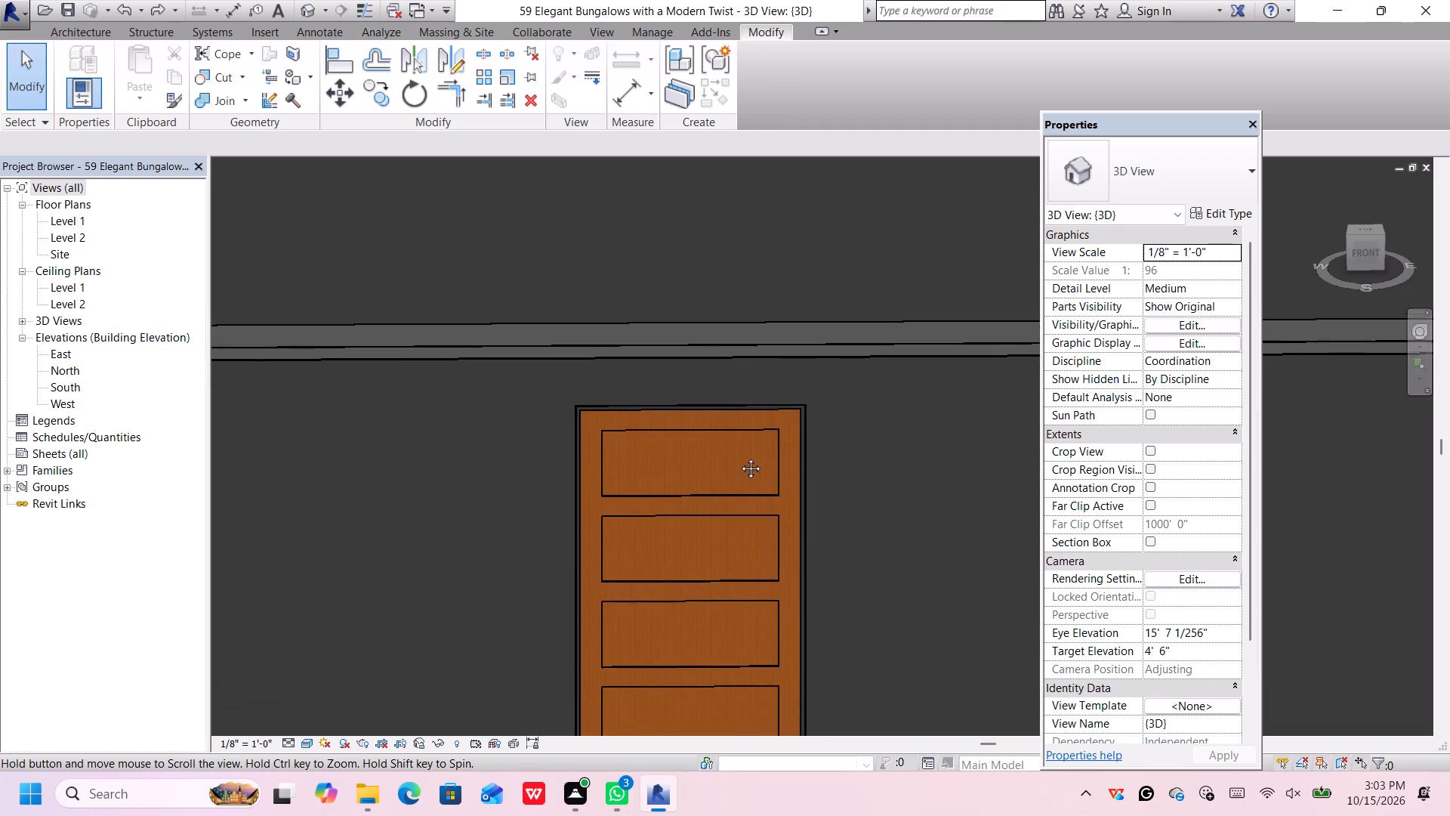
{"action": "middle_click_drag", "start_coordinate": [739, 457], "coordinate": [736, 431]}
{"action": "middle_click", "coordinate": [736, 430]}
{"action": "left_click", "coordinate": [750, 397]}
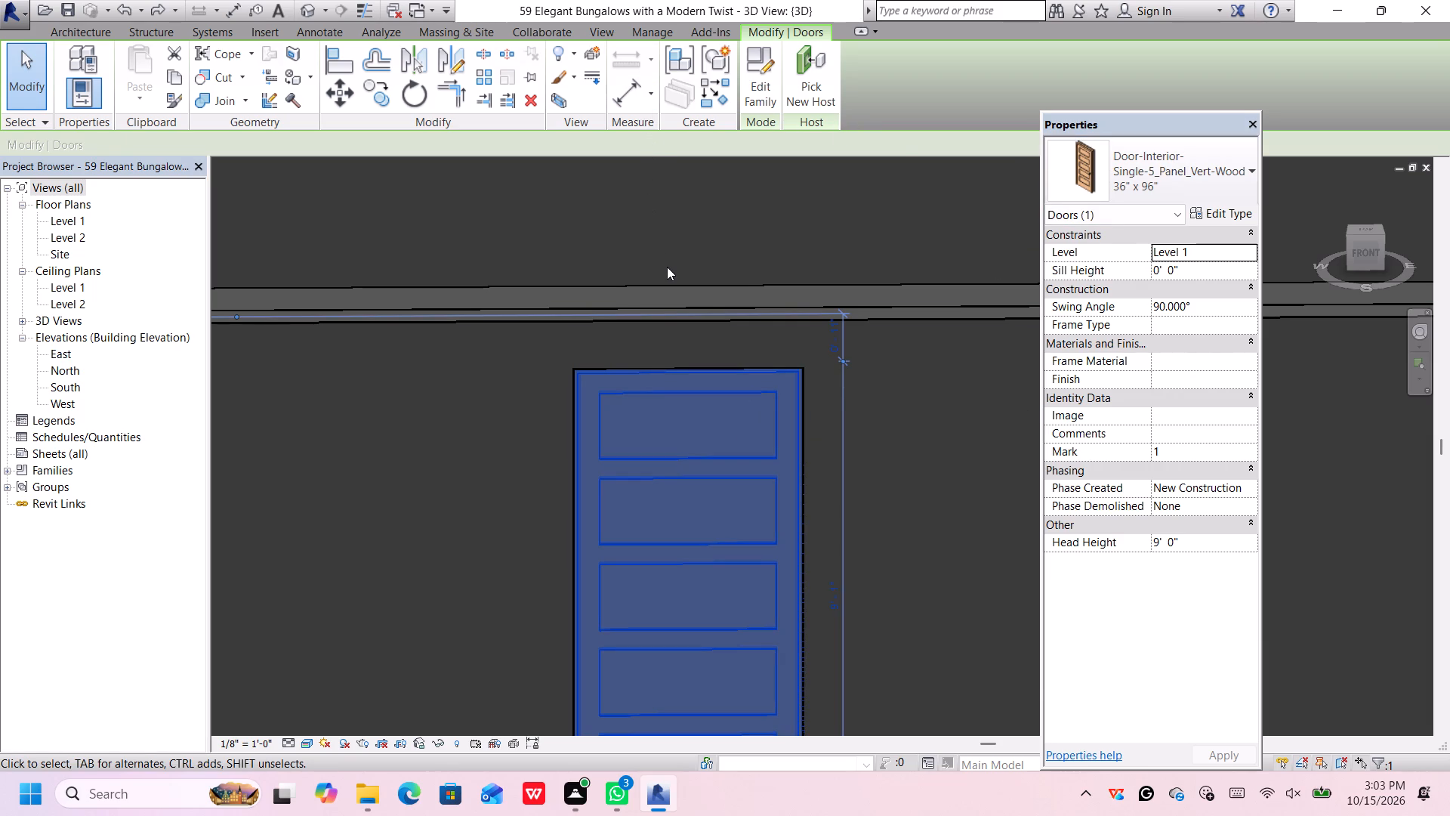
{"action": "key", "text": "Delete"}
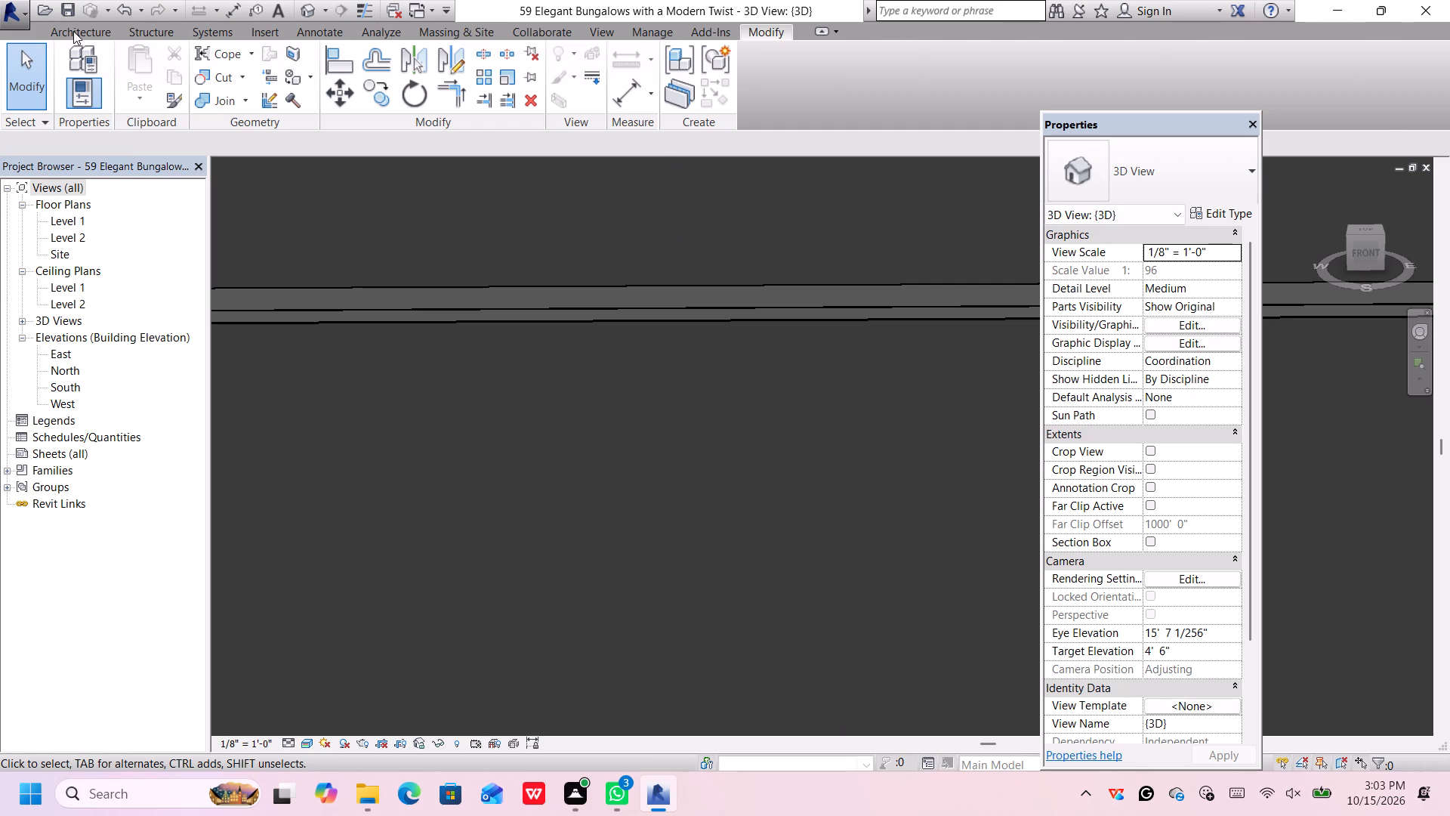
Start placing a door and examine the exterior and garage door families in the library's Doors > Residential folder.
{"action": "left_click", "coordinate": [73, 31]}
{"action": "left_click", "coordinate": [115, 57]}
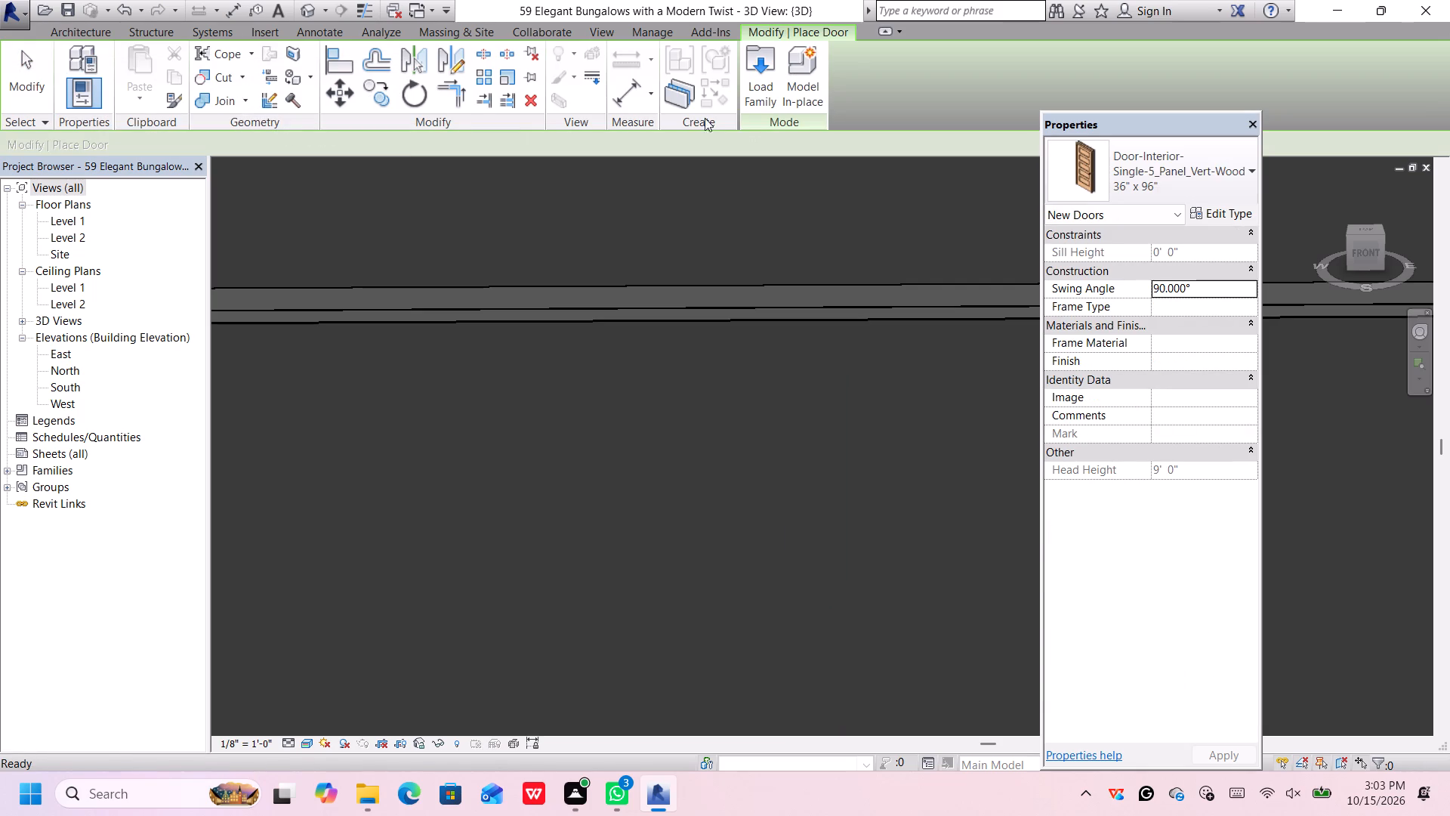
{"action": "left_click", "coordinate": [764, 80]}
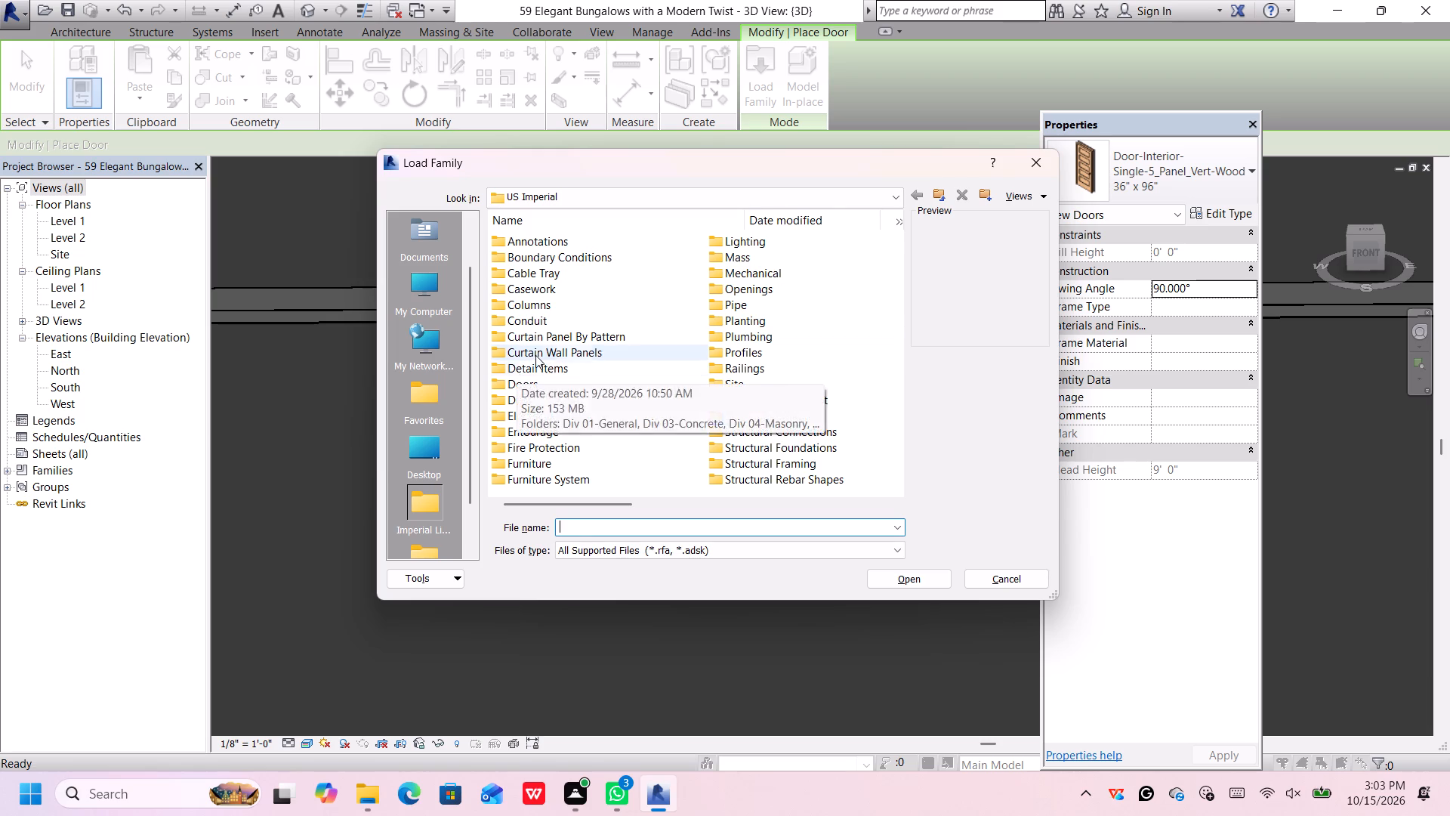
{"action": "double_click", "coordinate": [526, 384]}
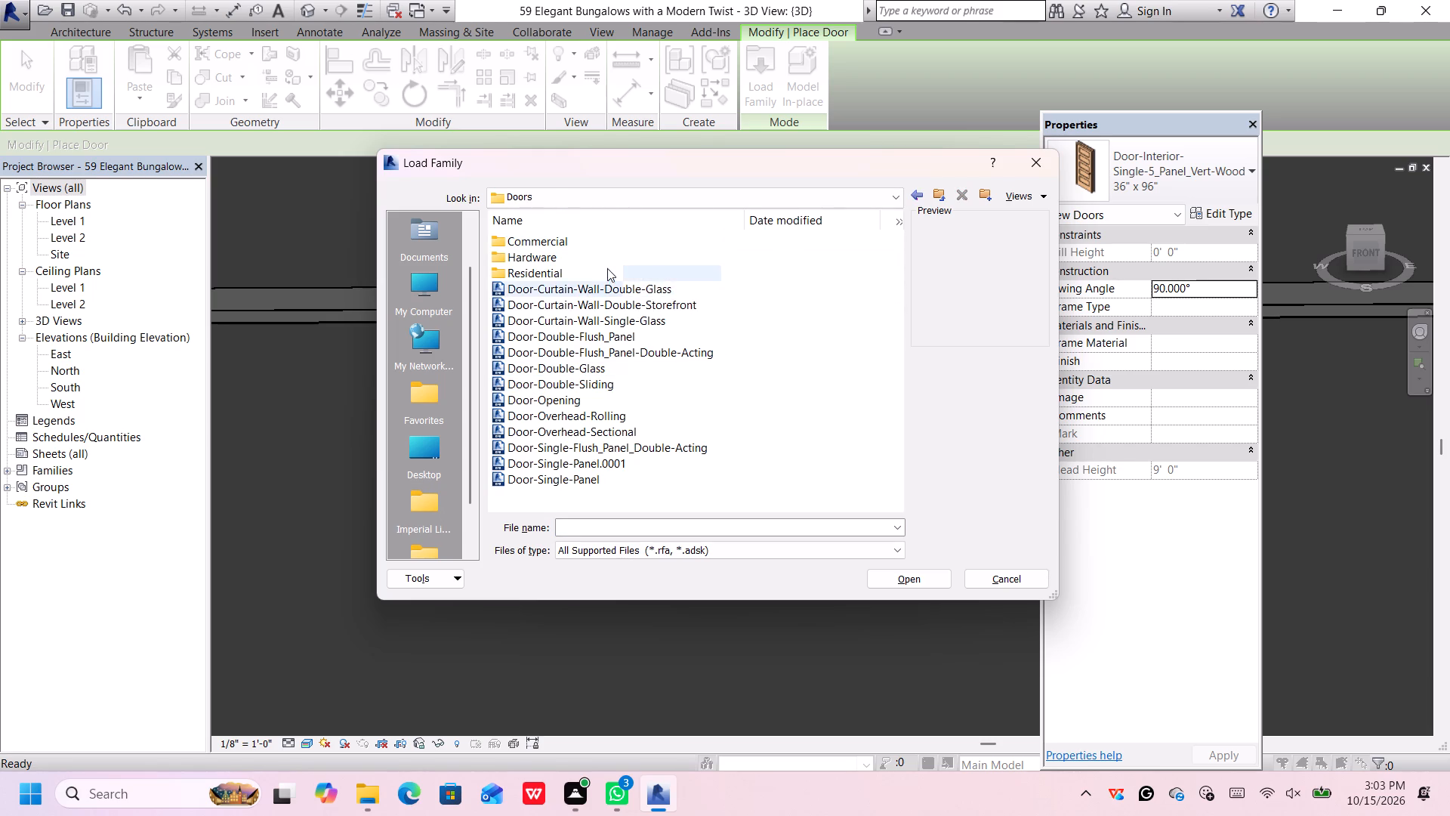
{"action": "double_click", "coordinate": [607, 269]}
{"action": "left_click", "coordinate": [641, 236]}
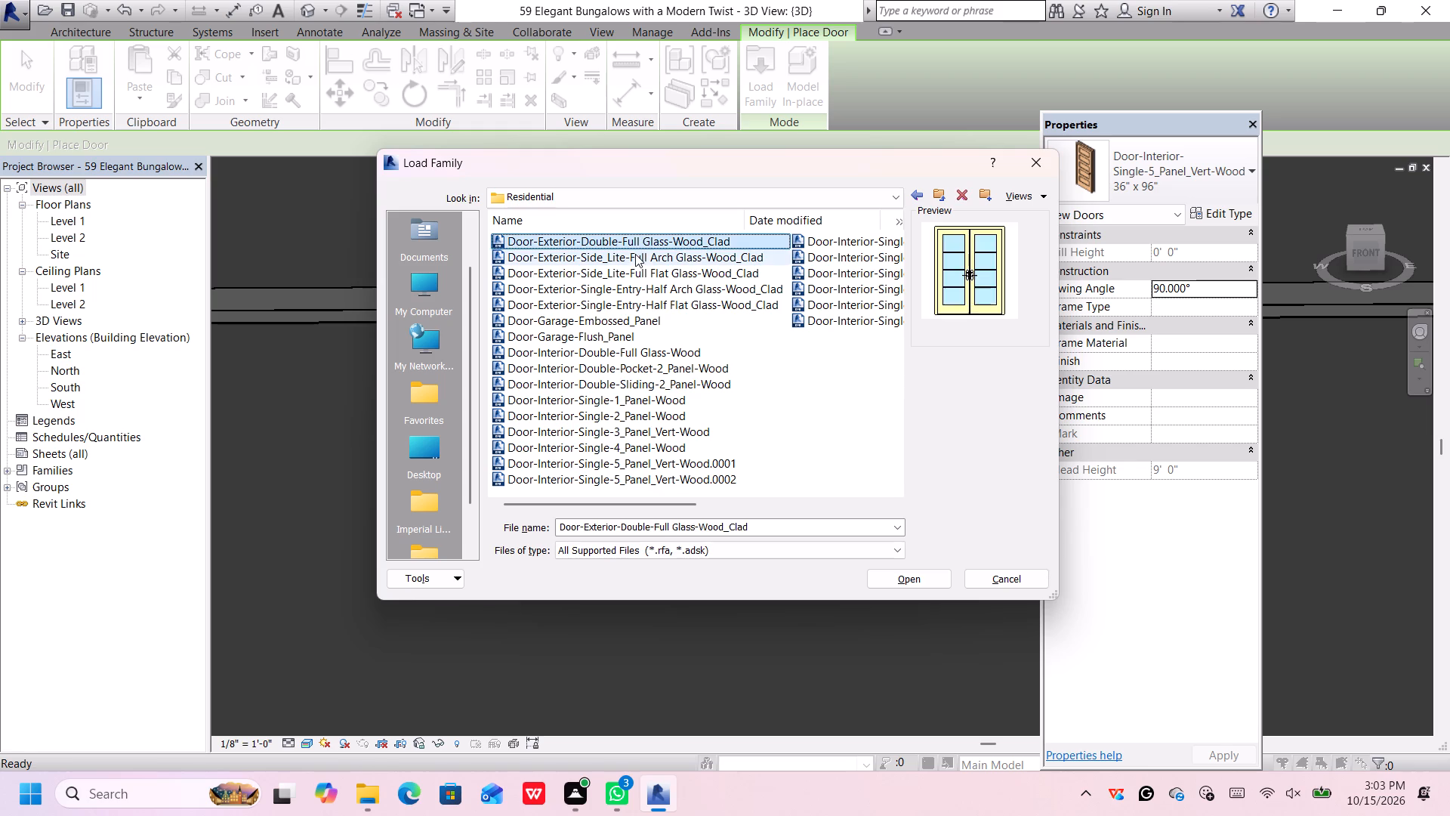
{"action": "left_click", "coordinate": [635, 254]}
{"action": "left_click", "coordinate": [652, 240]}
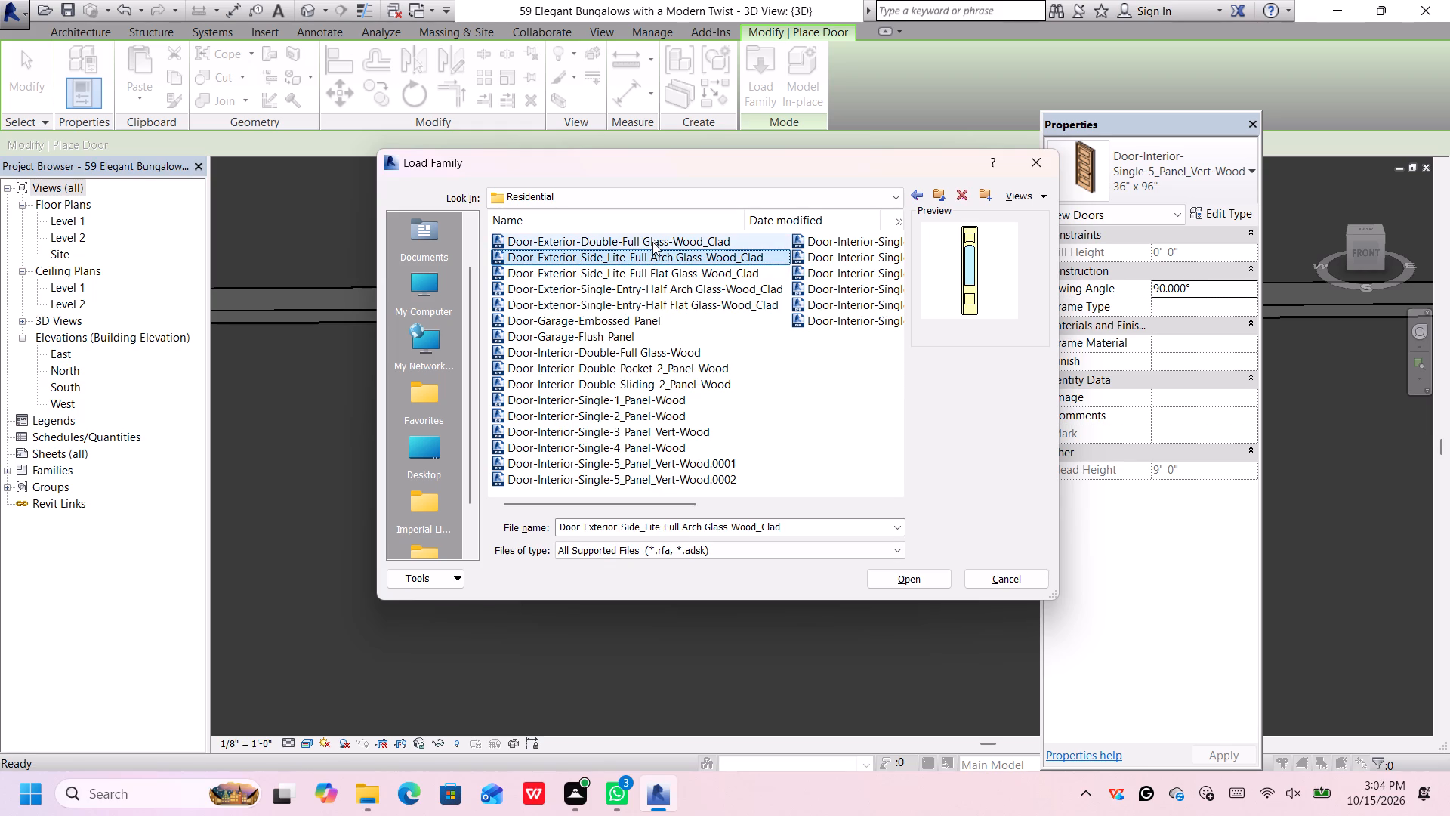
{"action": "left_click", "coordinate": [646, 258]}
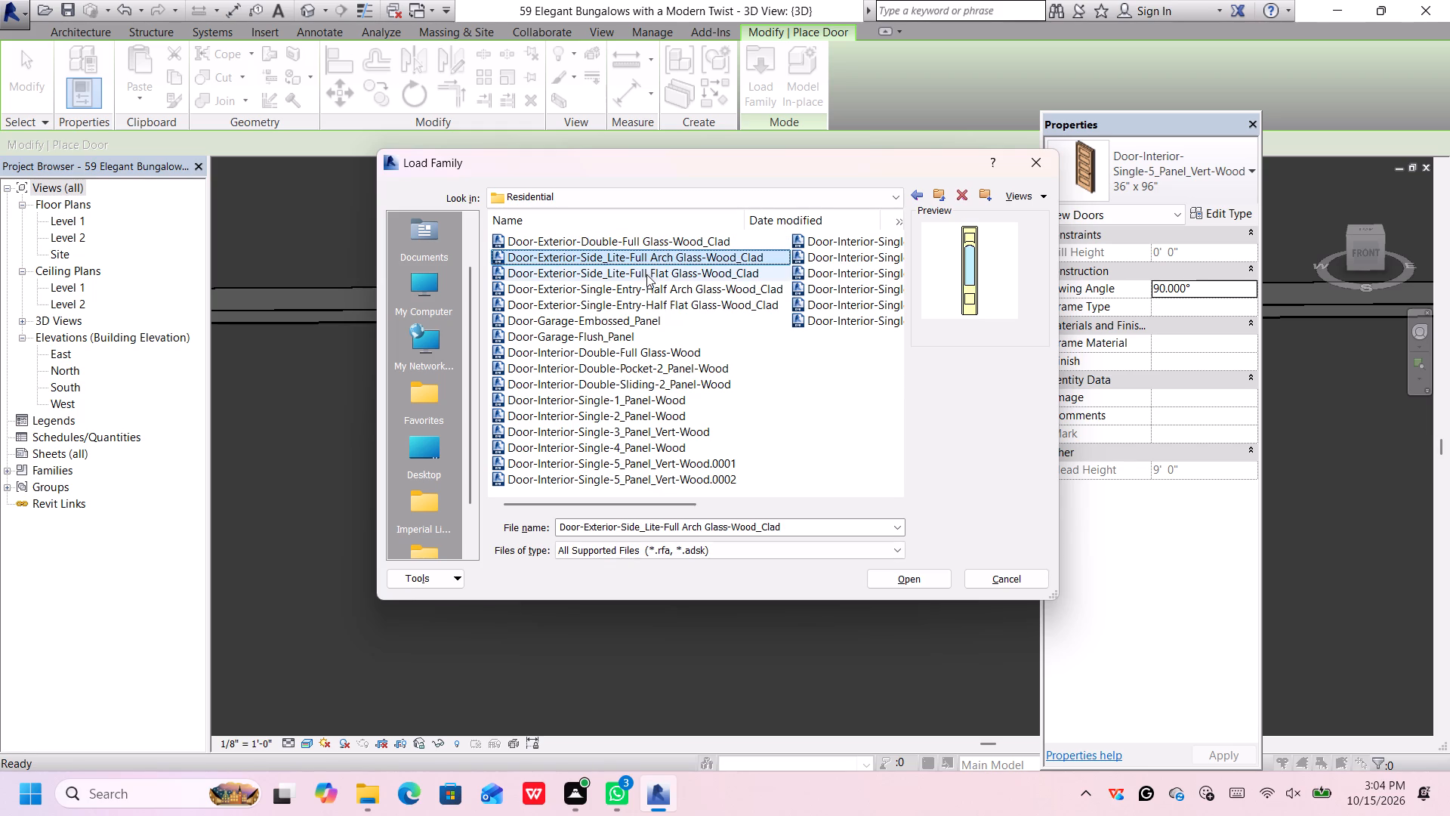
{"action": "left_click", "coordinate": [646, 276]}
{"action": "left_click", "coordinate": [649, 295]}
{"action": "left_click", "coordinate": [648, 310]}
{"action": "left_click", "coordinate": [645, 335]}
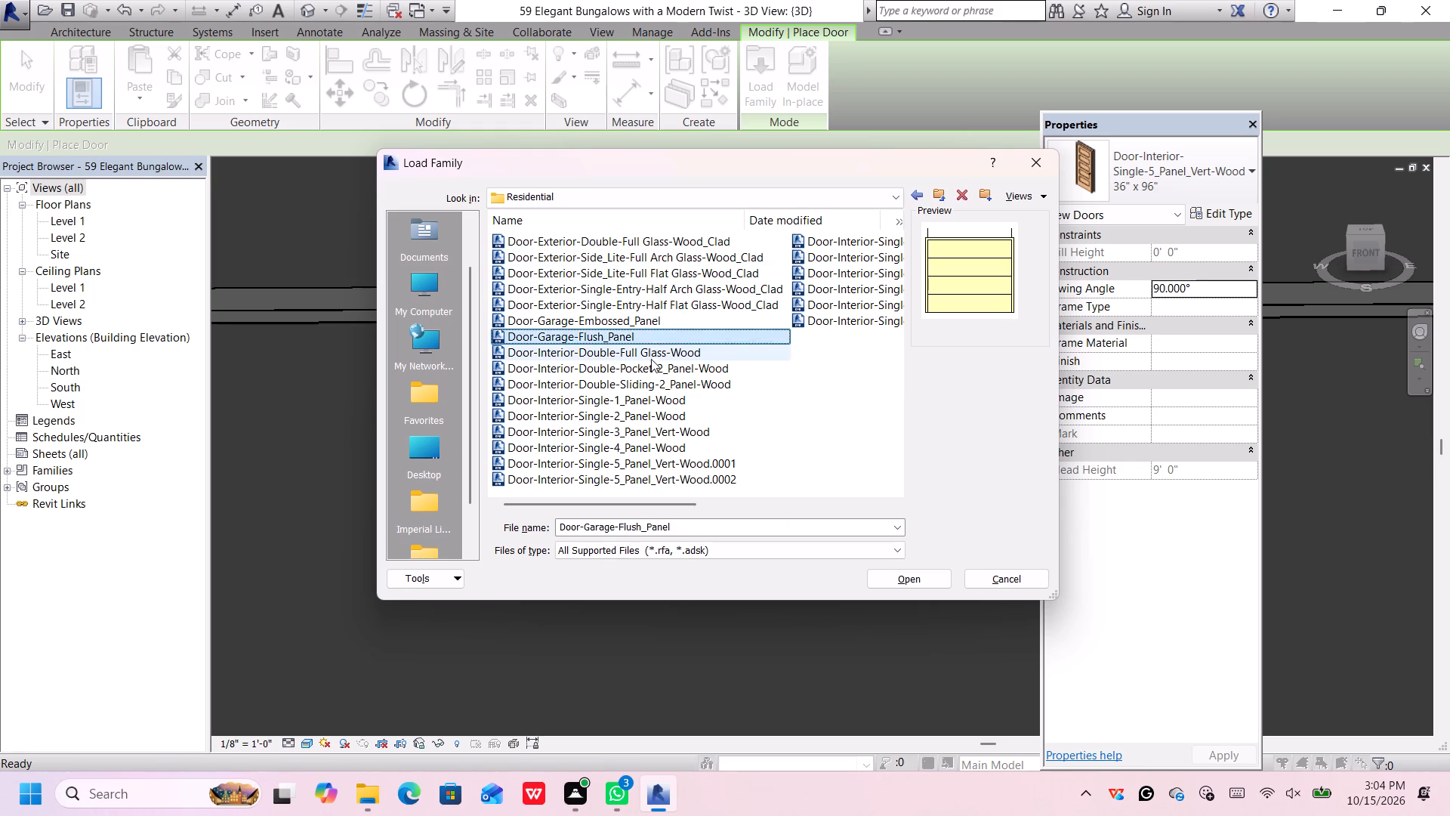
Compare previews of the residential door families, from Door-Exterior-Double-Full Glass-Wood_Clad through the interior single panel doors.
{"action": "left_click", "coordinate": [690, 241]}
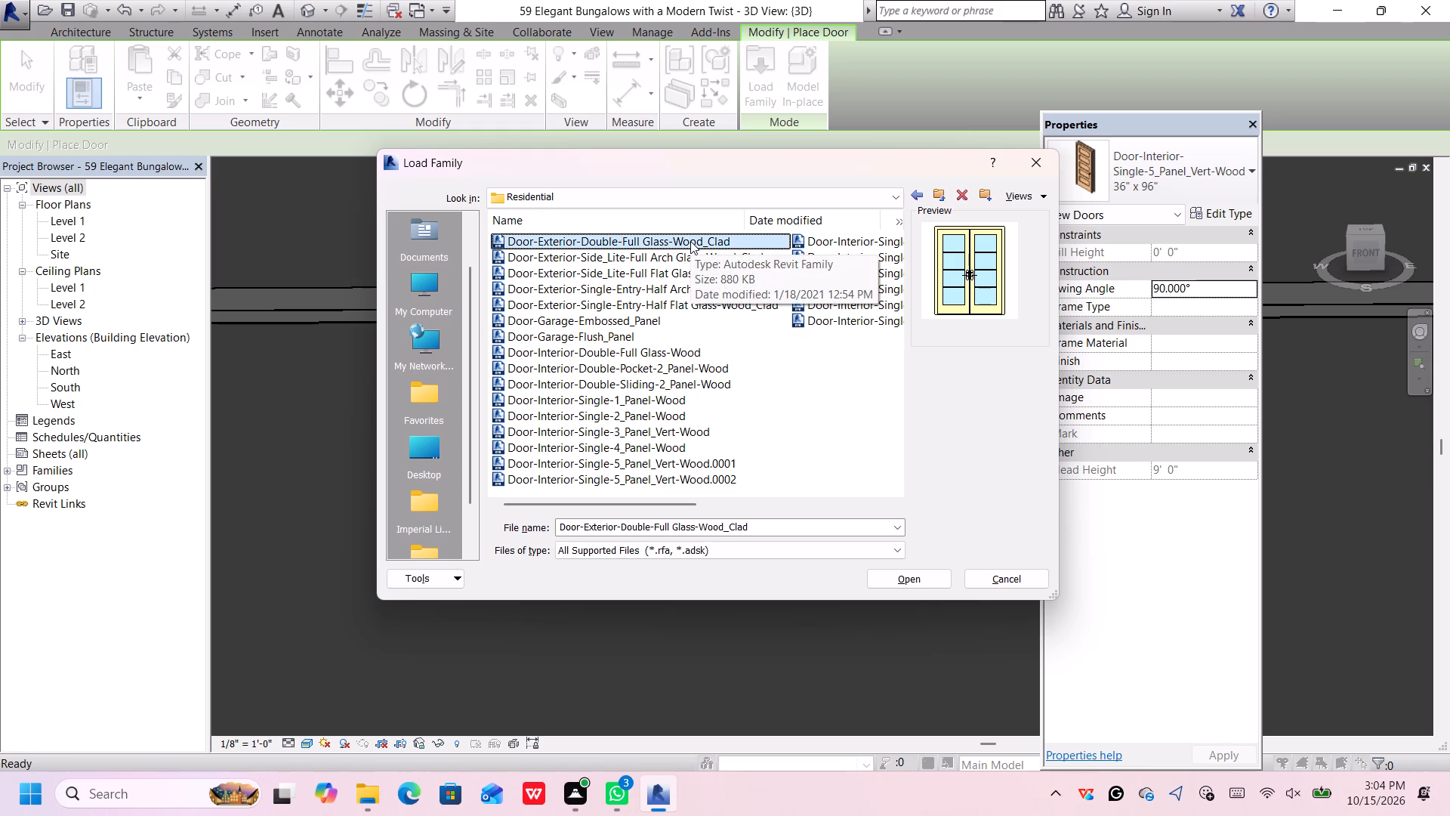
{"action": "left_click", "coordinate": [683, 259]}
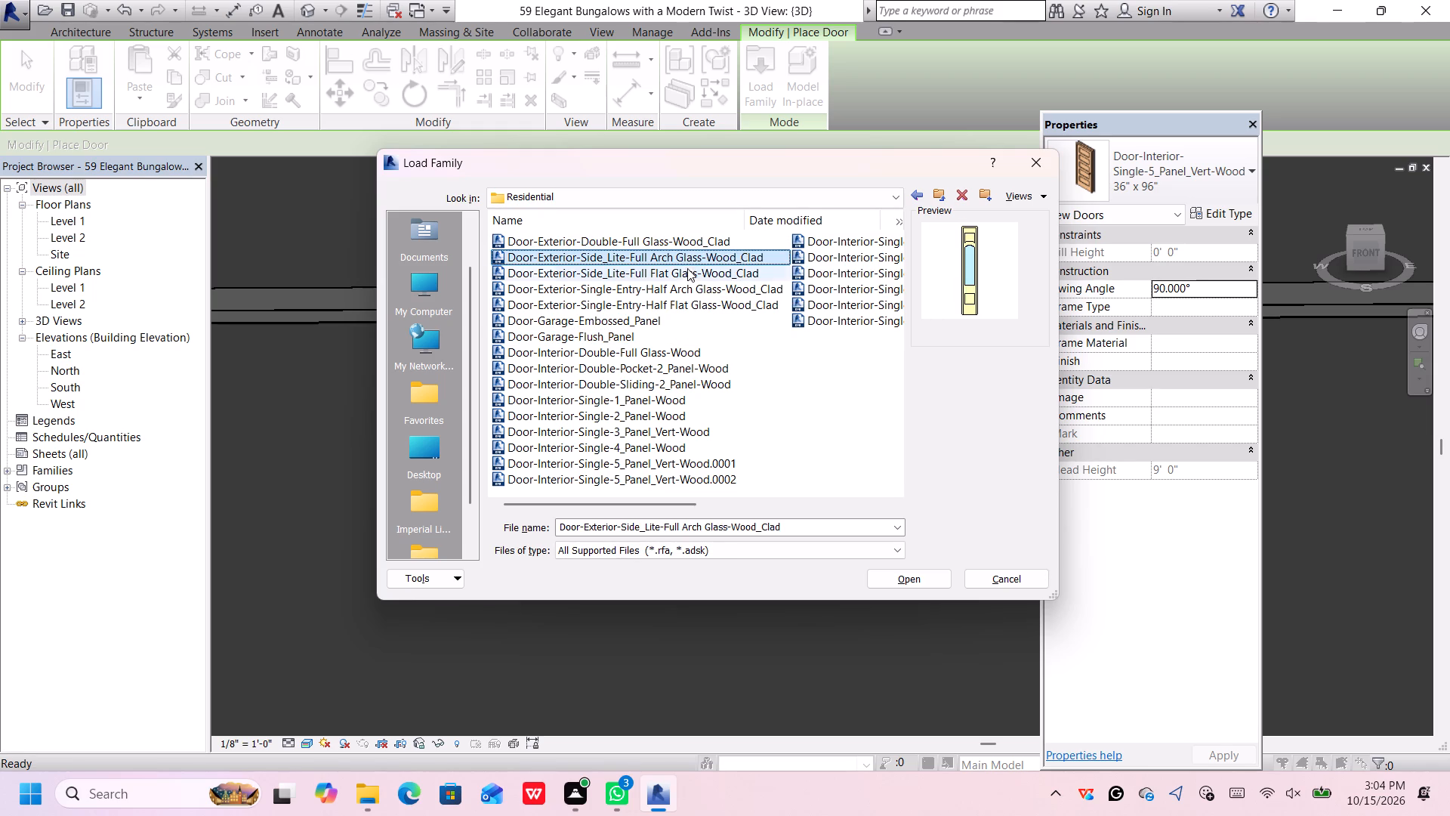
{"action": "left_click", "coordinate": [683, 274]}
{"action": "left_click", "coordinate": [684, 298]}
{"action": "left_click", "coordinate": [684, 317]}
{"action": "left_click", "coordinate": [684, 337]}
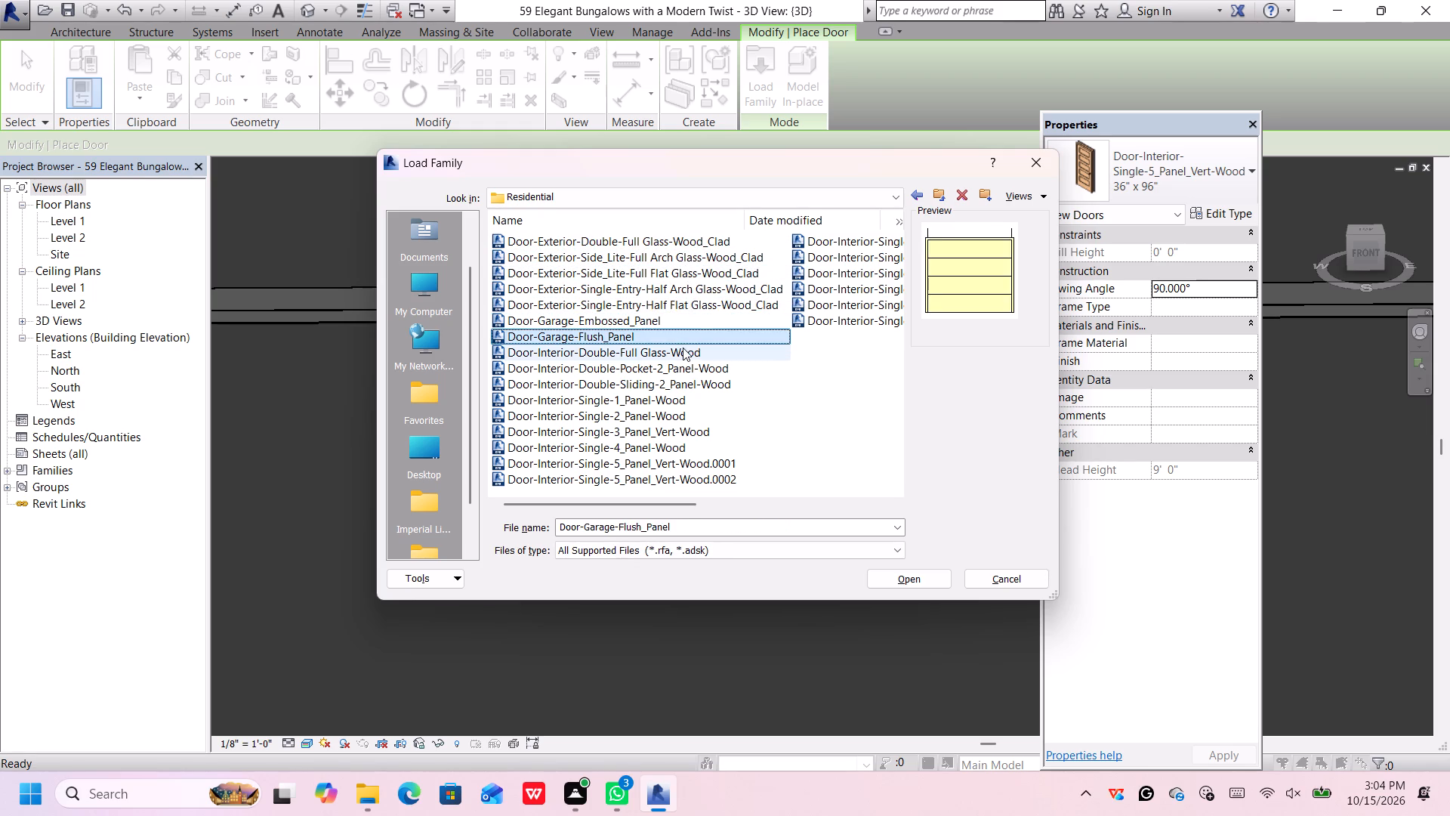
{"action": "left_click", "coordinate": [683, 348]}
{"action": "left_click", "coordinate": [680, 367]}
{"action": "left_click", "coordinate": [677, 354]}
{"action": "left_click", "coordinate": [671, 397]}
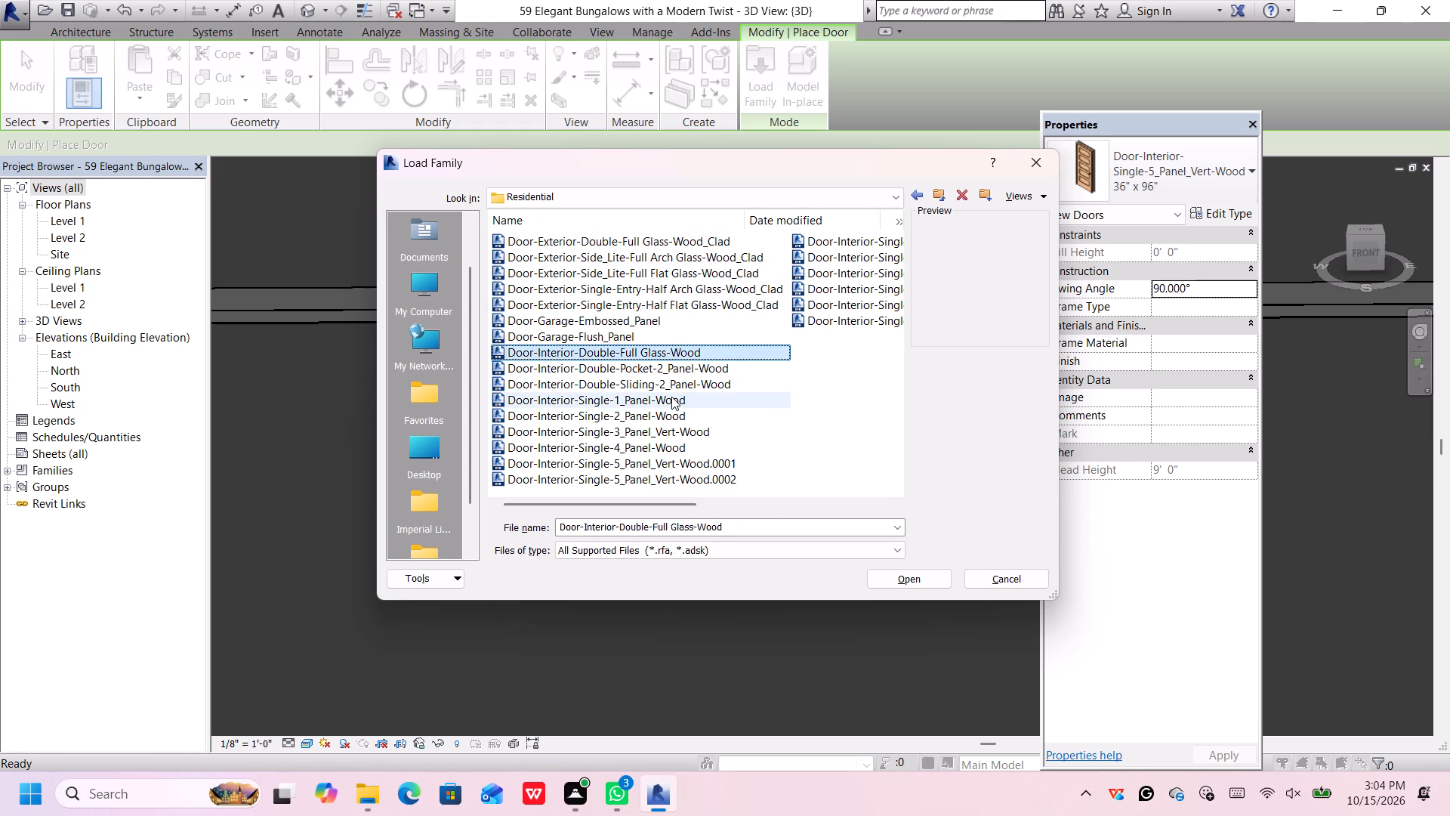
{"action": "left_click", "coordinate": [672, 413]}
{"action": "left_click", "coordinate": [672, 439]}
{"action": "left_click", "coordinate": [672, 455]}
{"action": "left_click", "coordinate": [673, 467]}
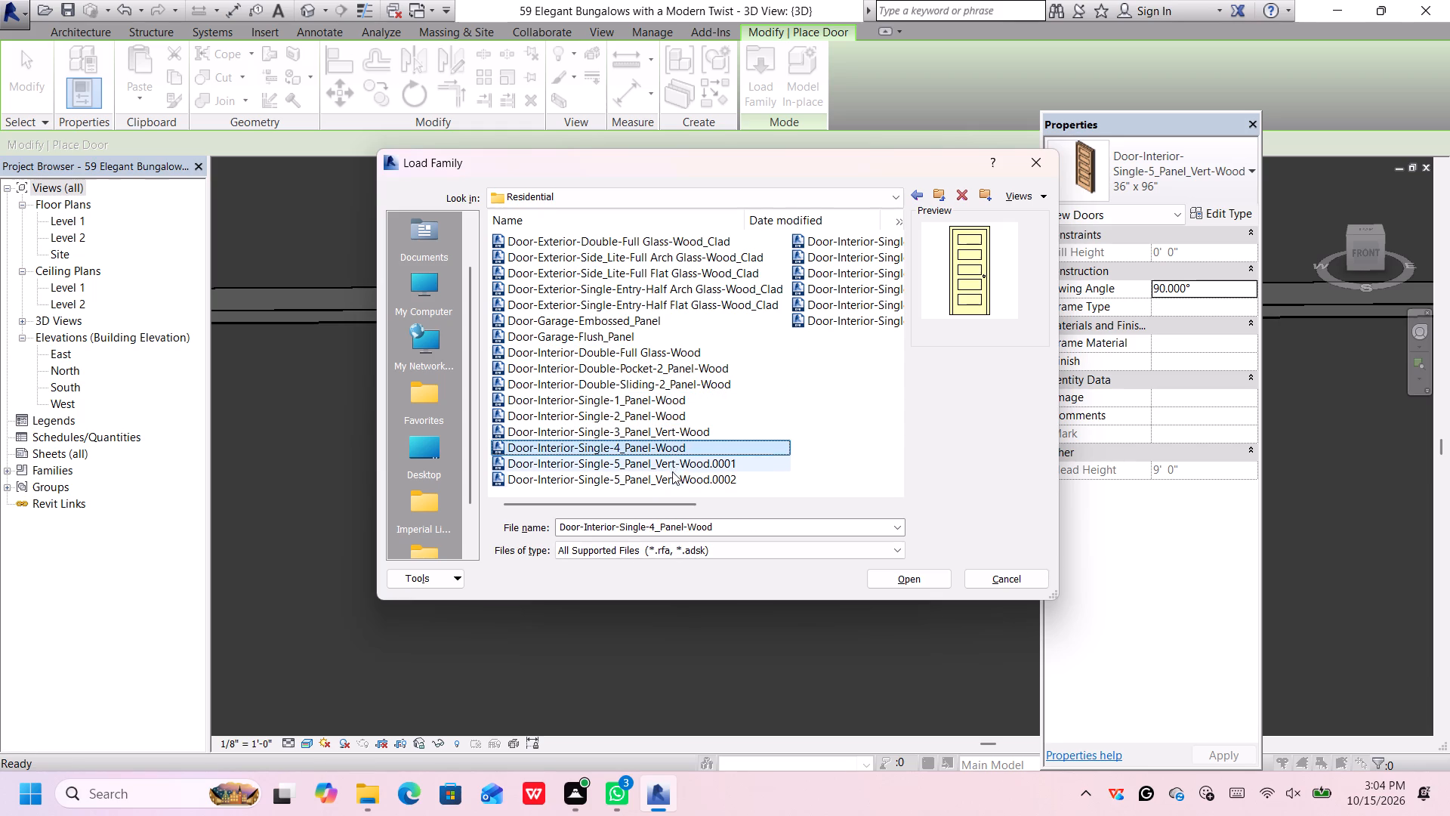
{"action": "left_click", "coordinate": [672, 474]}
{"action": "left_click", "coordinate": [674, 481]}
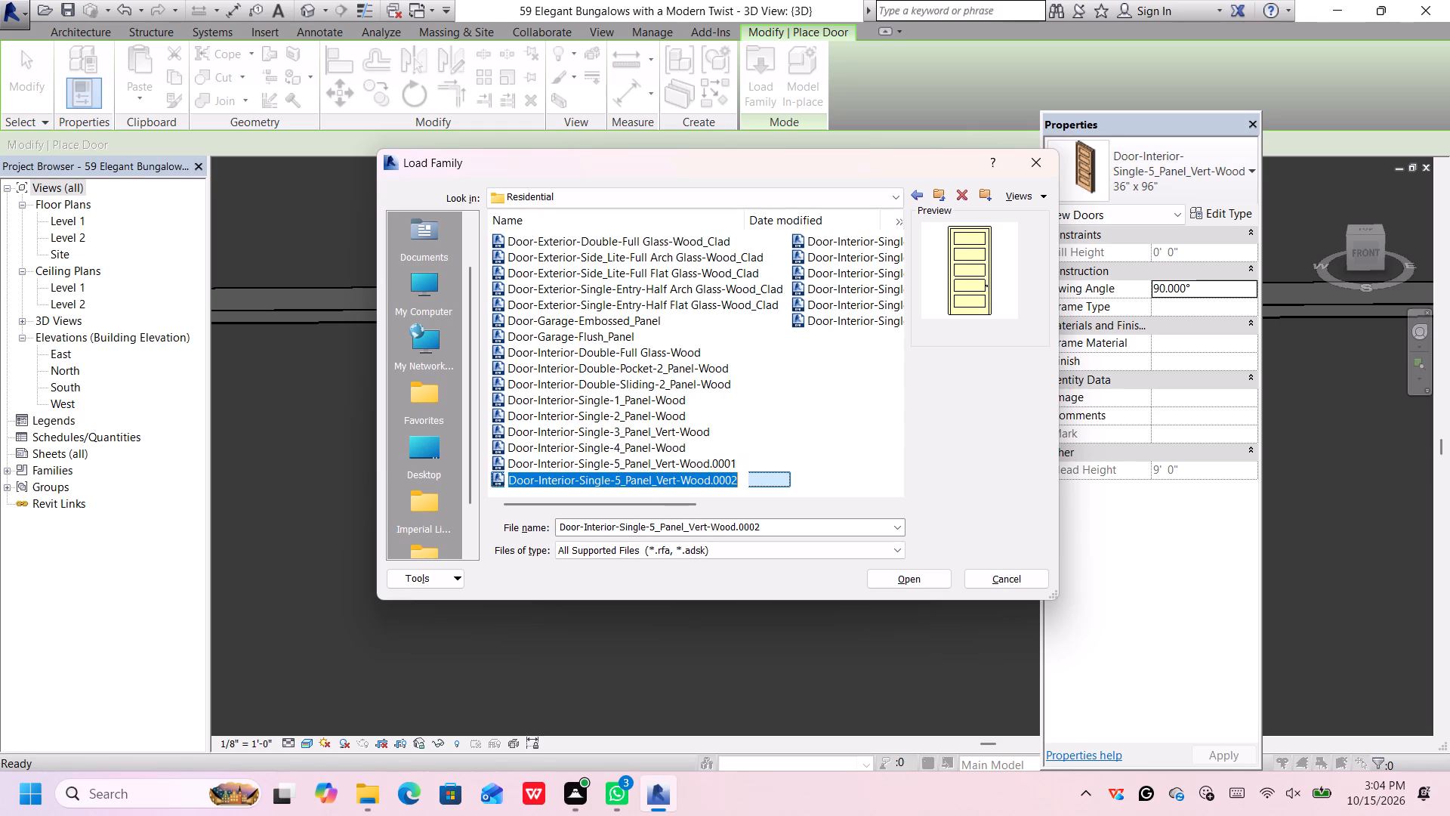
Compare previews of the remaining residential interior single door families, from 5_Panel_Vert-Wood through the 6-panel, flush, full glass and pocket doors.
{"action": "left_click", "coordinate": [843, 241]}
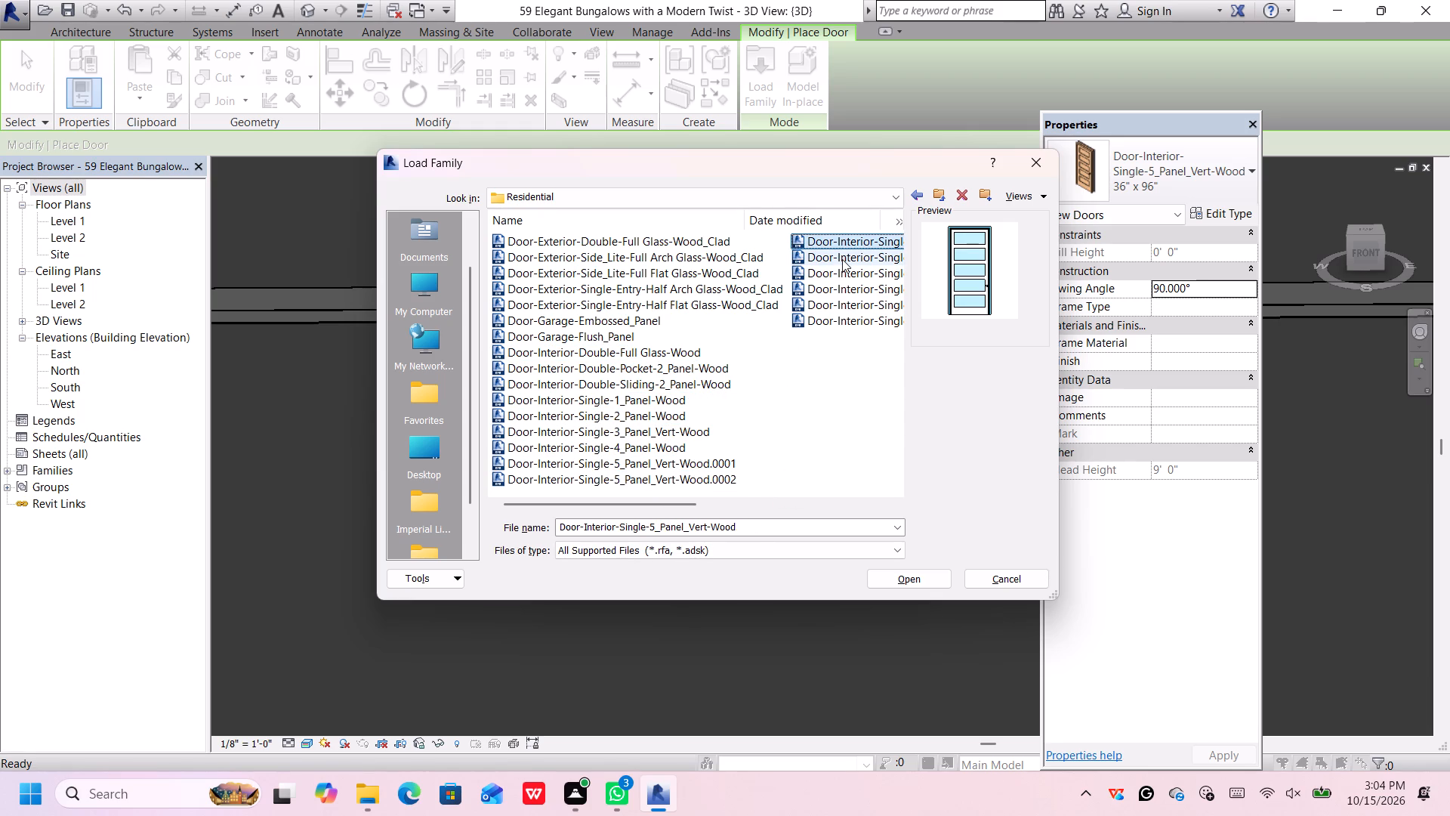
{"action": "left_click", "coordinate": [842, 258]}
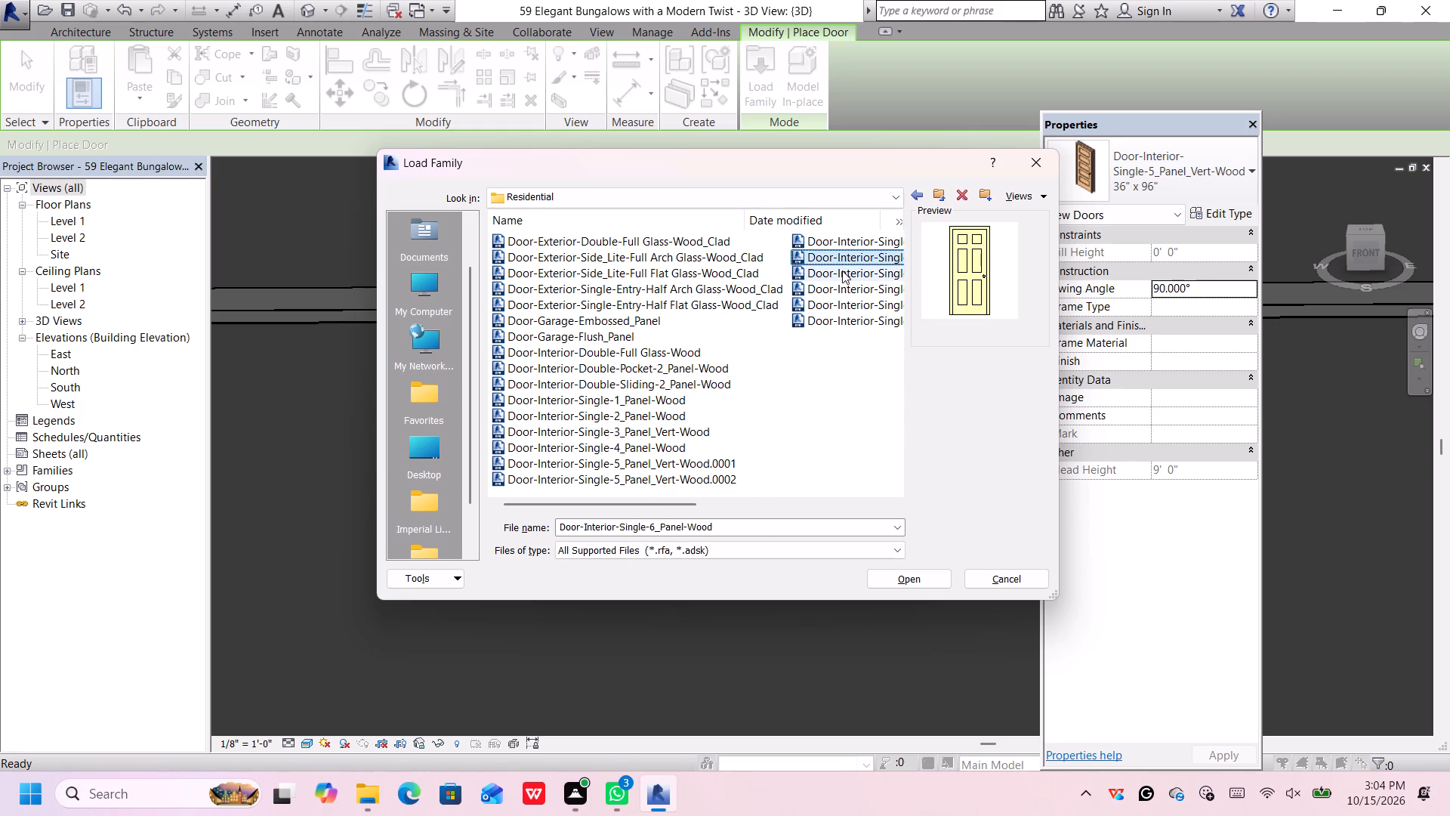
{"action": "left_click", "coordinate": [848, 240]}
{"action": "left_click", "coordinate": [852, 267]}
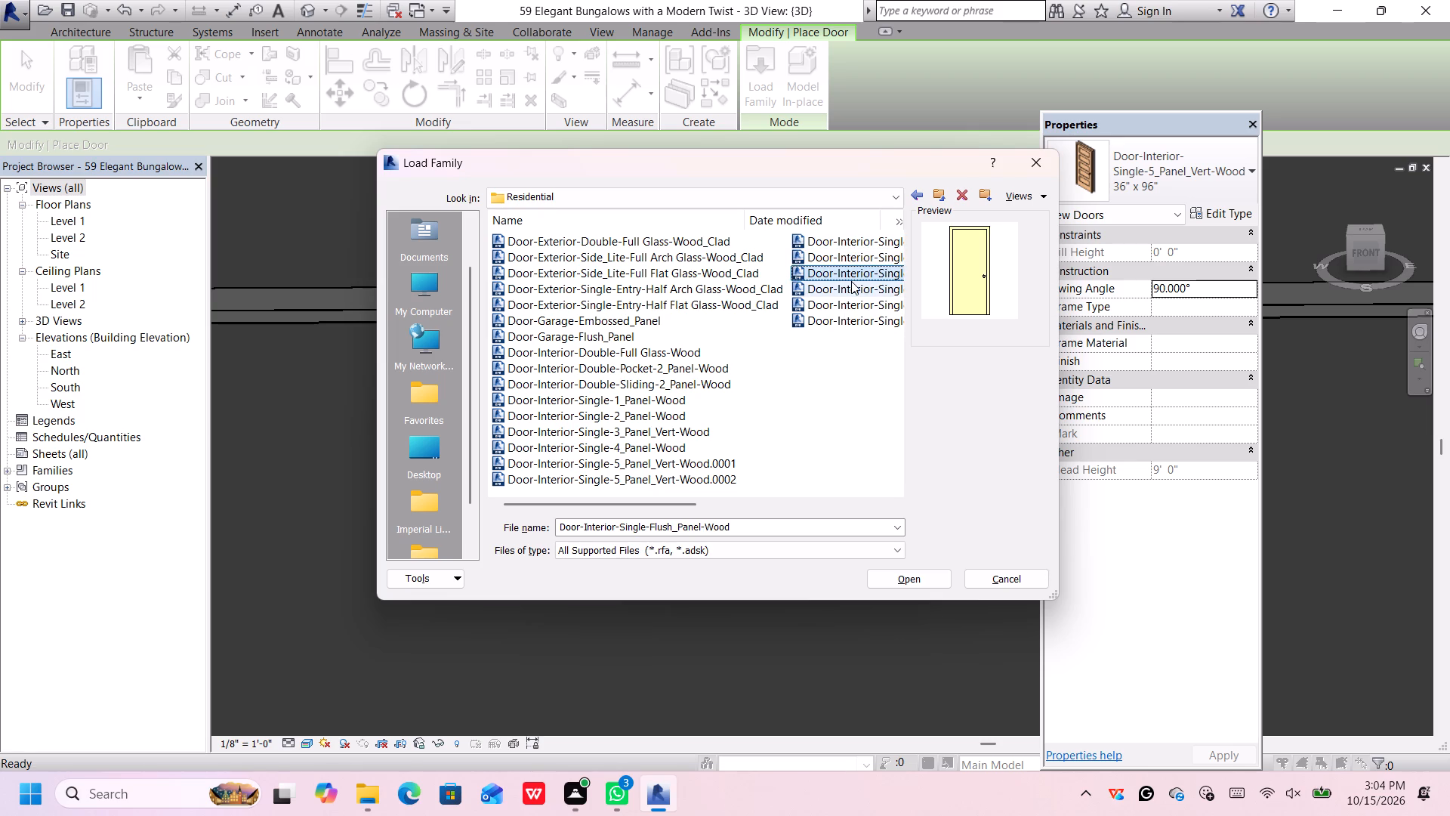
{"action": "left_click", "coordinate": [851, 281]}
{"action": "left_click", "coordinate": [853, 298]}
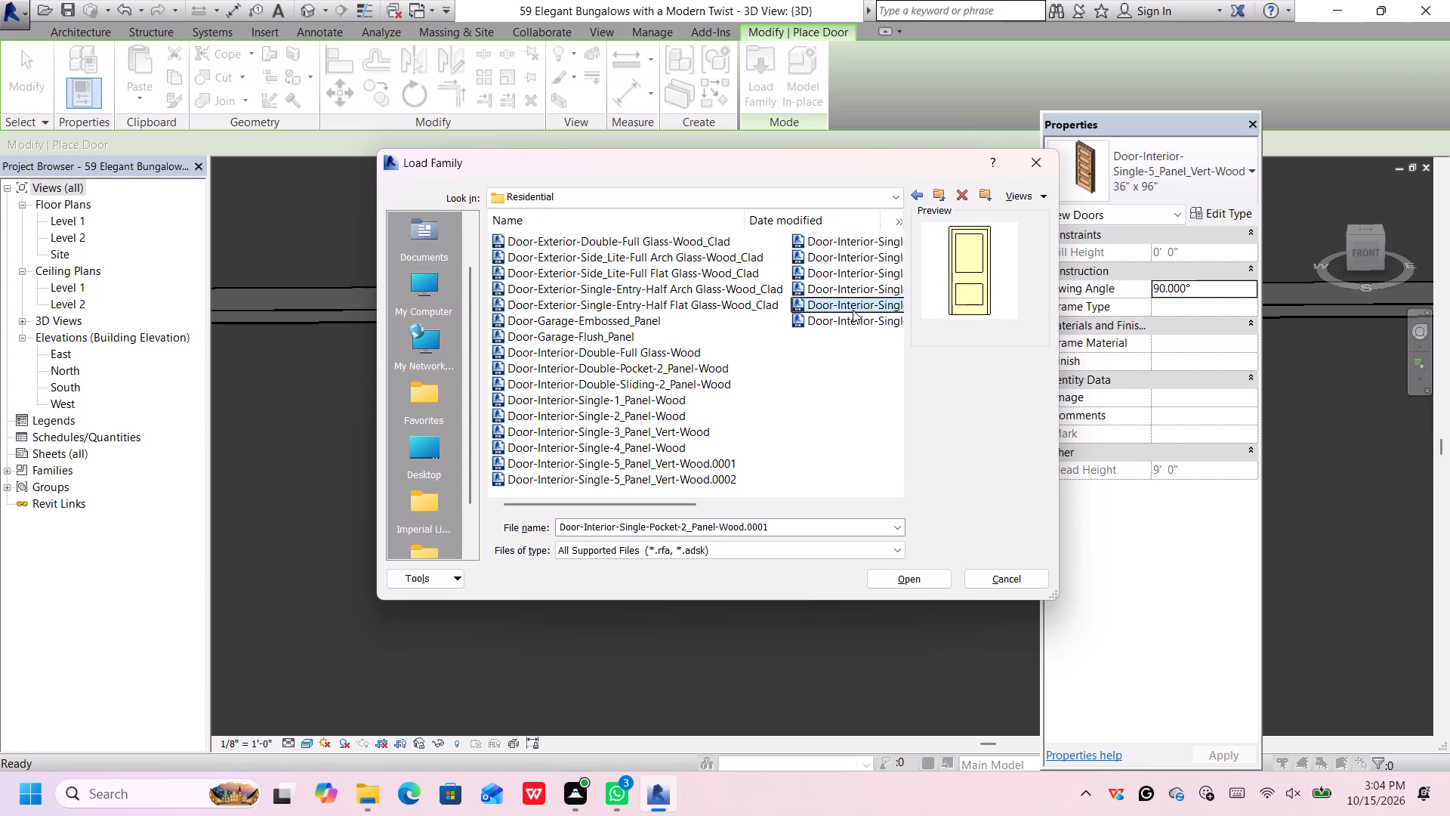
{"action": "left_click", "coordinate": [853, 321]}
{"action": "left_click", "coordinate": [859, 291]}
{"action": "left_click", "coordinate": [859, 305]}
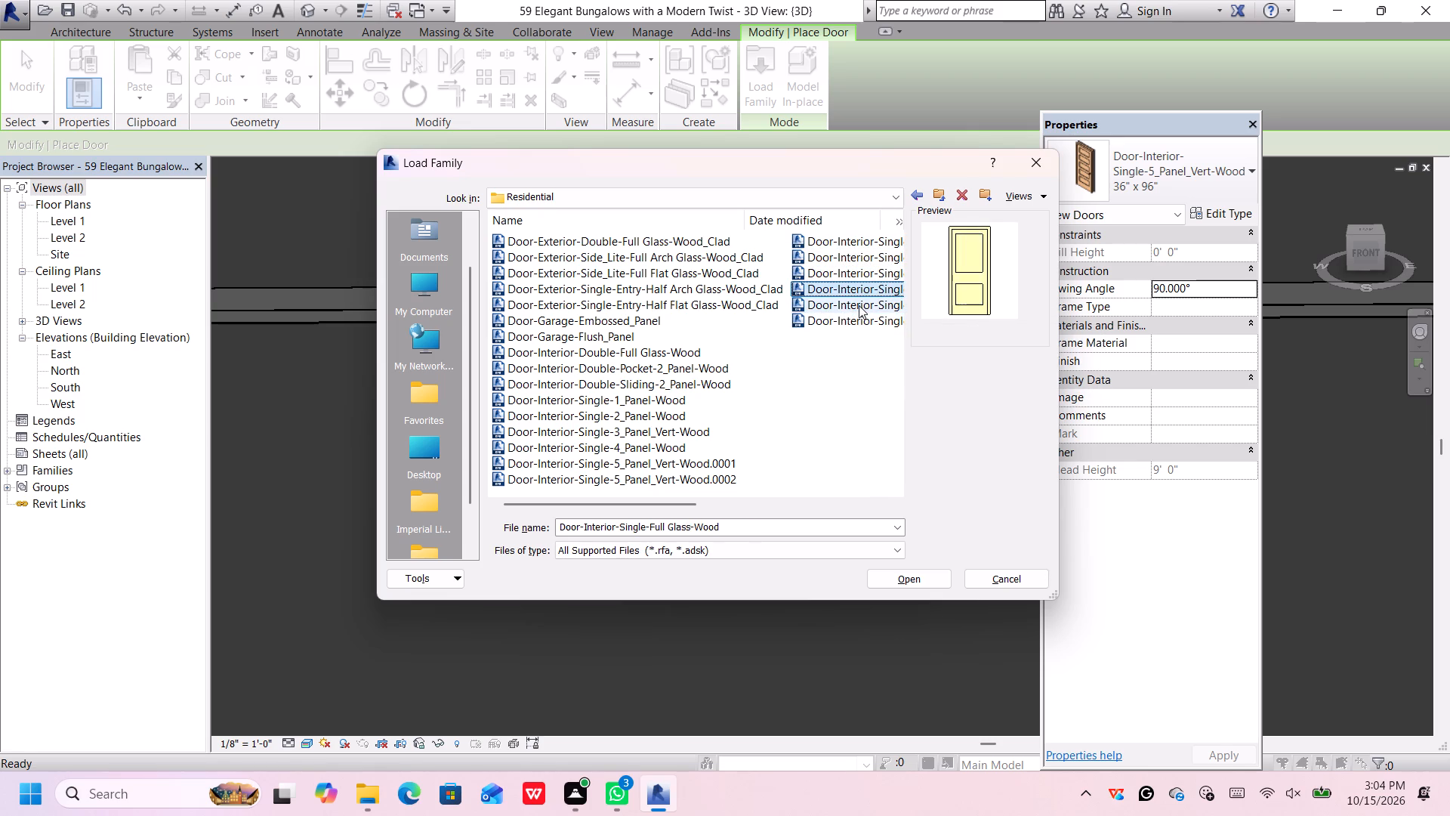
{"action": "left_click", "coordinate": [859, 291]}
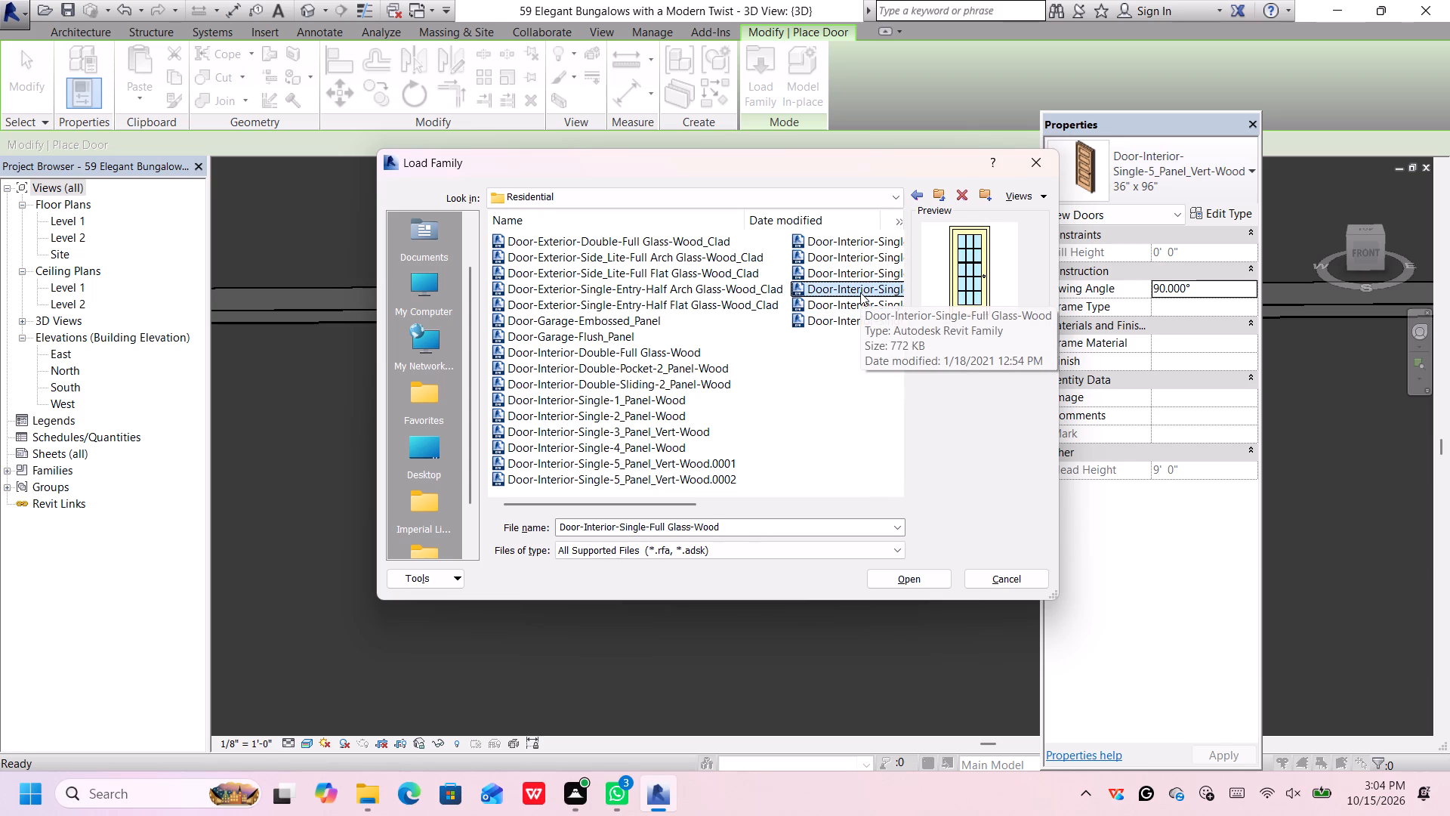
{"action": "left_click", "coordinate": [864, 277]}
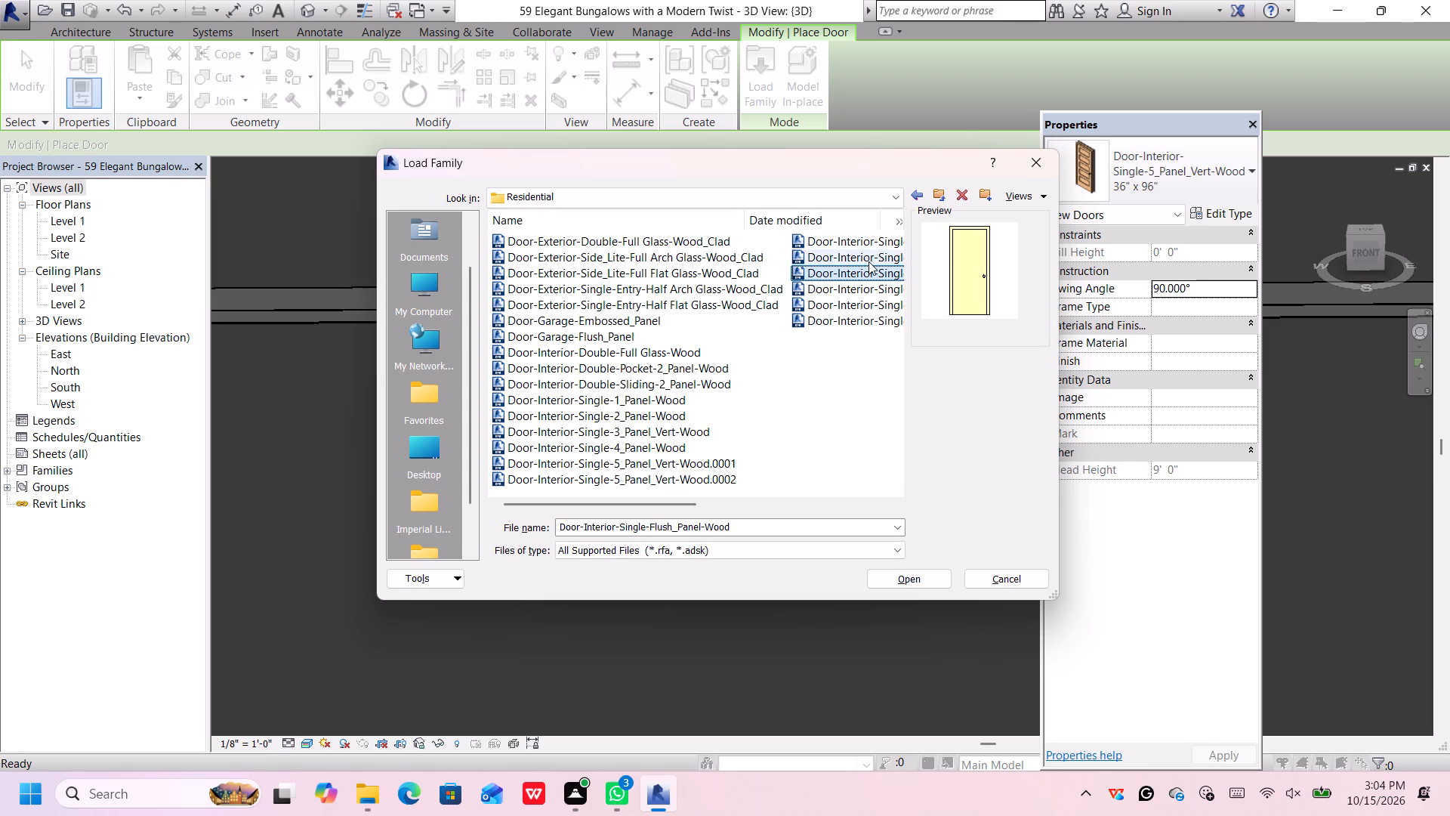
{"action": "left_click", "coordinate": [868, 261]}
{"action": "left_click", "coordinate": [874, 243]}
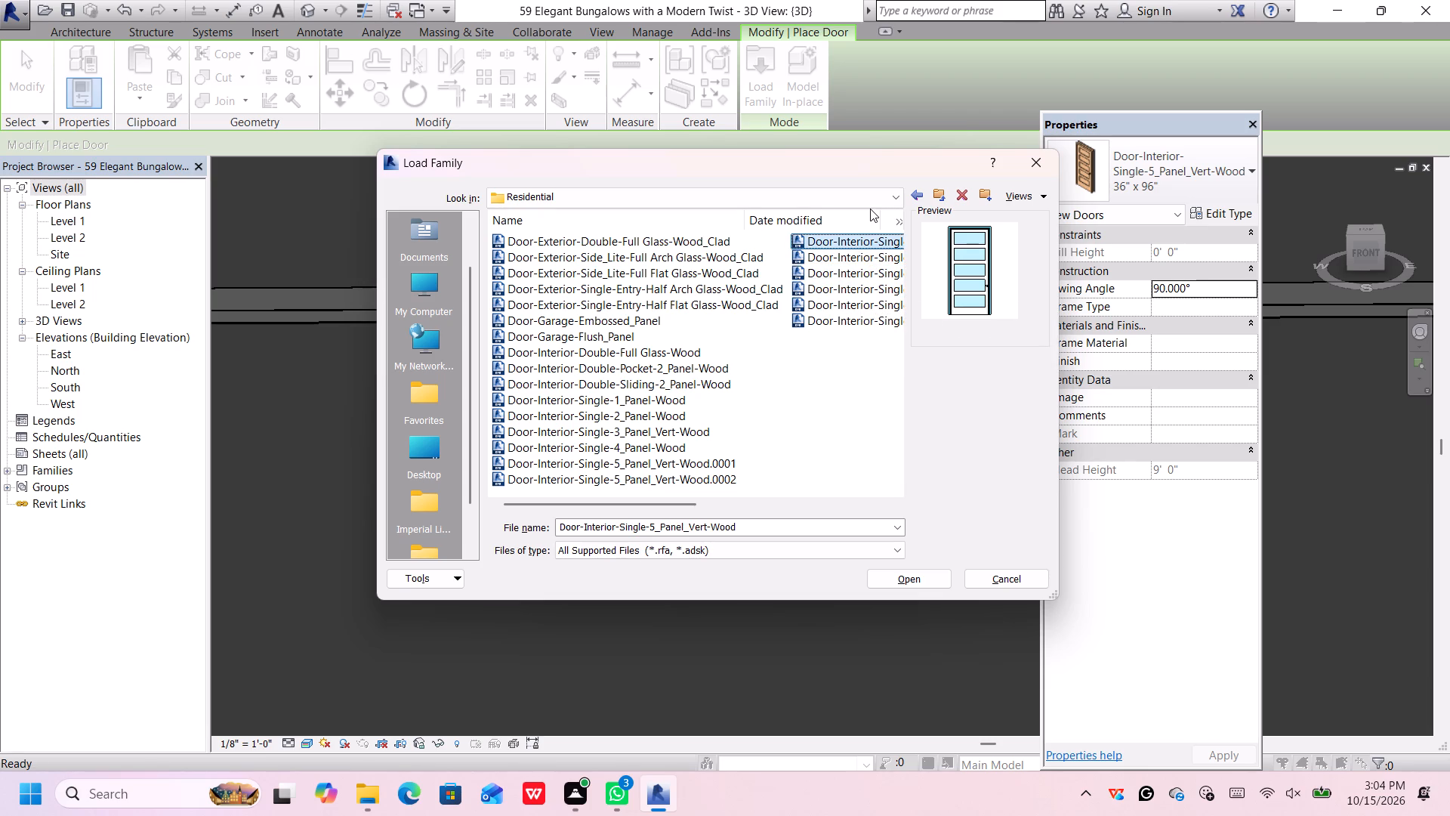
{"action": "left_click", "coordinate": [853, 257]}
{"action": "left_click", "coordinate": [855, 274]}
{"action": "left_click", "coordinate": [855, 286]}
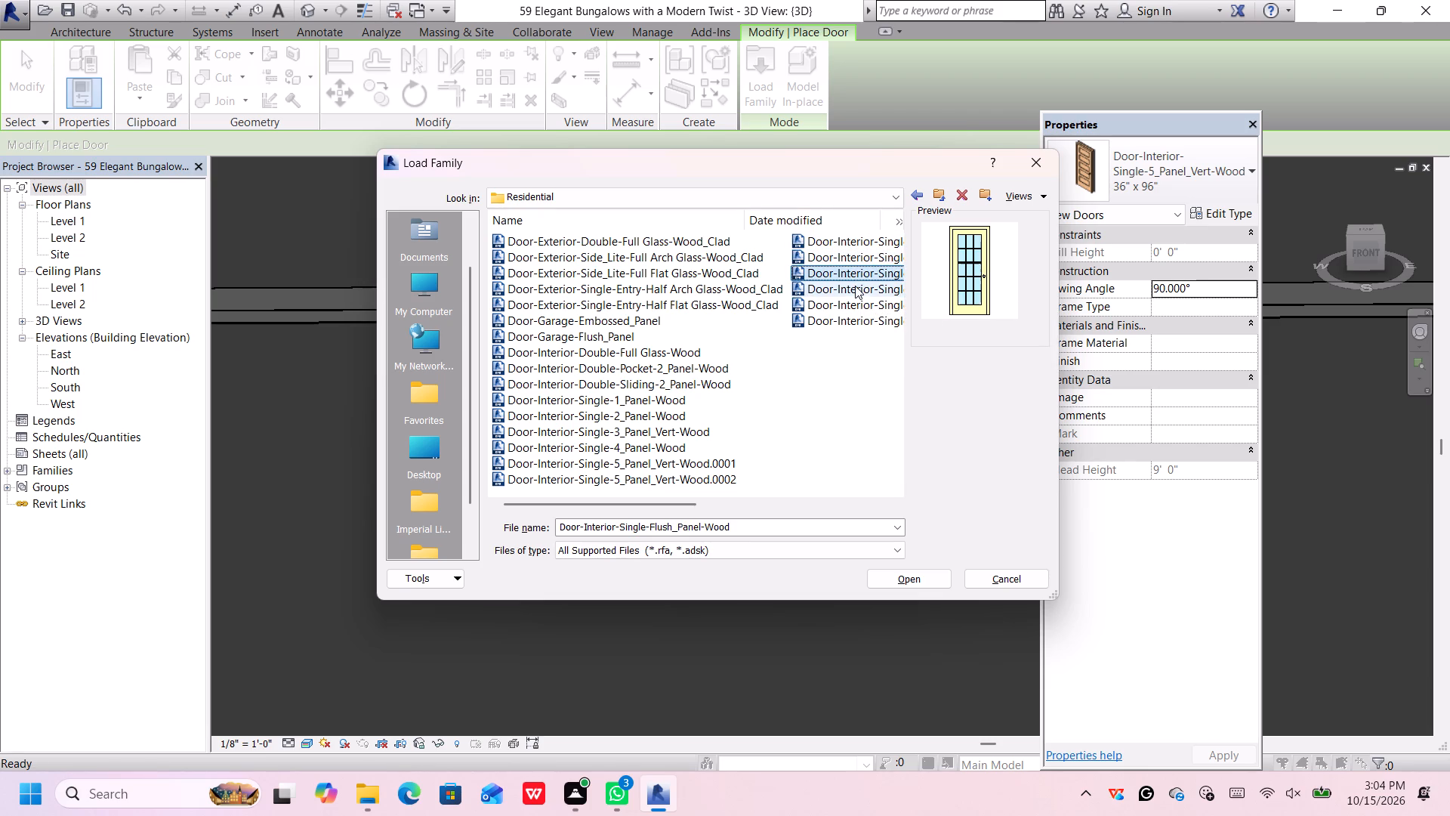
{"action": "left_click", "coordinate": [855, 294]}
{"action": "left_click", "coordinate": [854, 308]}
{"action": "left_click", "coordinate": [854, 286]}
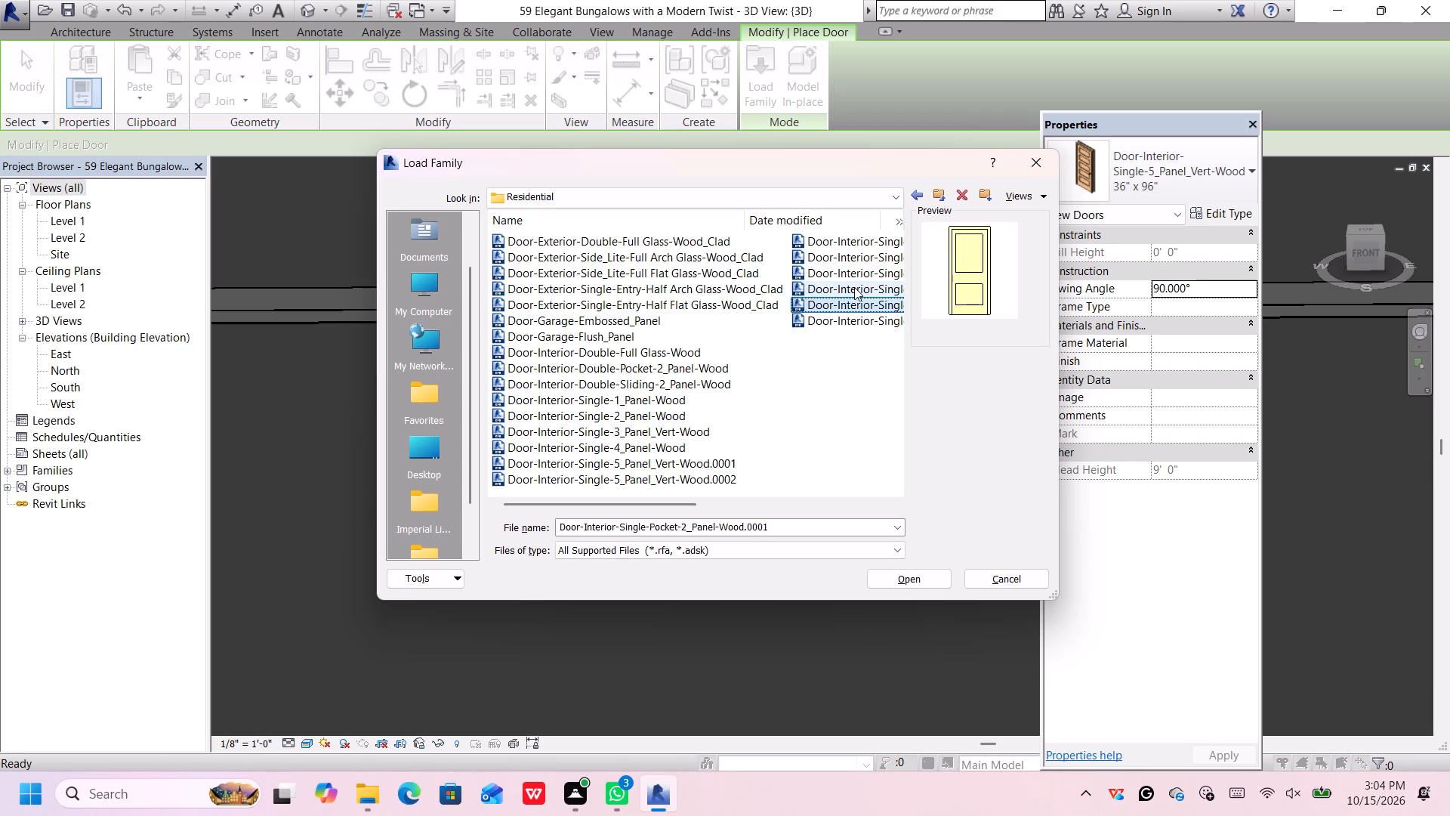
Re-examine previews of the interior door families, from Single-5_Panel_Vert-Wood.0002 back to Double-Full Glass-Wood.
{"action": "left_click", "coordinate": [618, 480]}
{"action": "left_click", "coordinate": [623, 461]}
{"action": "left_click", "coordinate": [624, 444]}
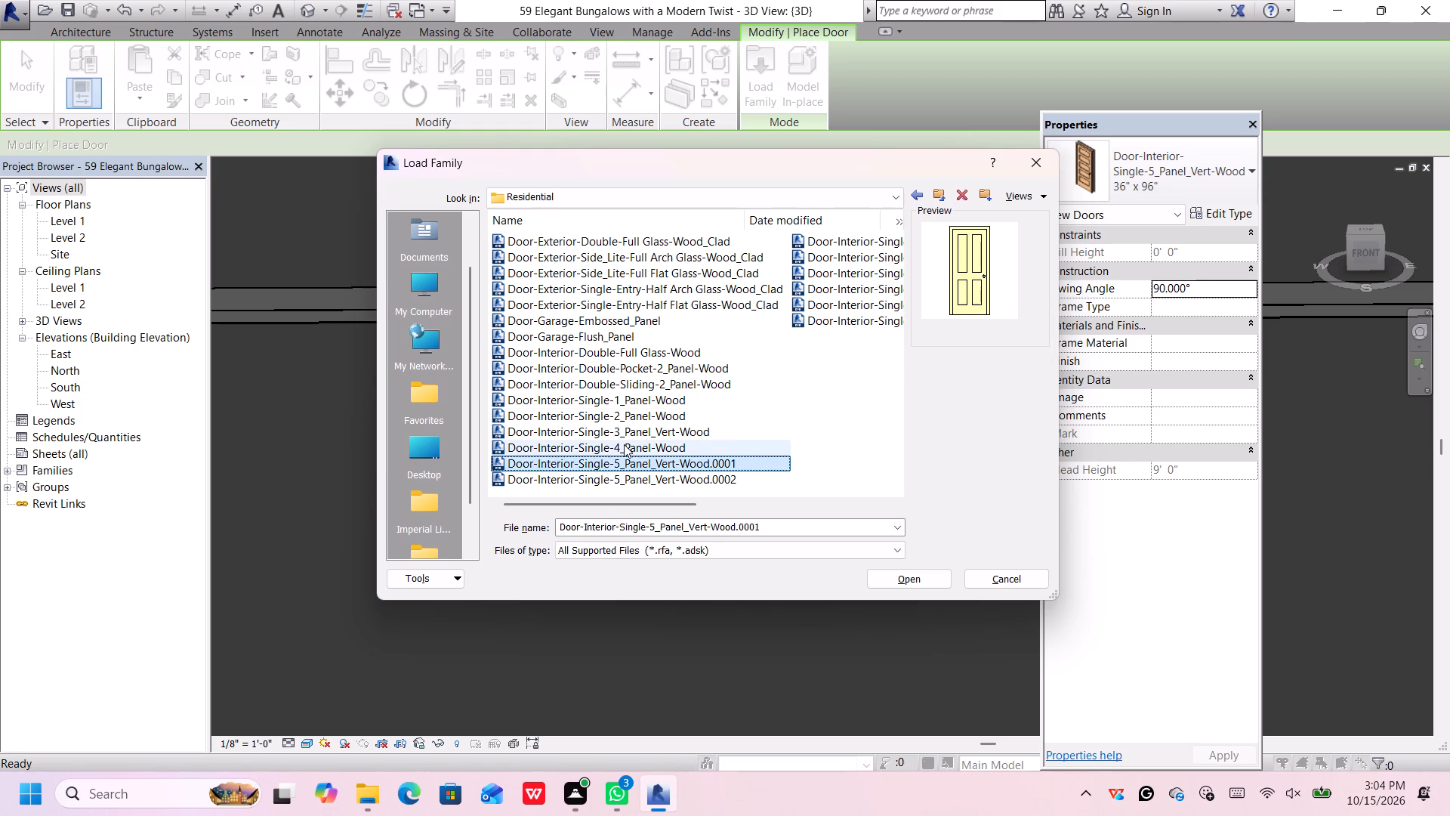
{"action": "left_click", "coordinate": [628, 429]}
{"action": "left_click", "coordinate": [629, 419]}
{"action": "left_click", "coordinate": [633, 407]}
{"action": "left_click", "coordinate": [638, 388]}
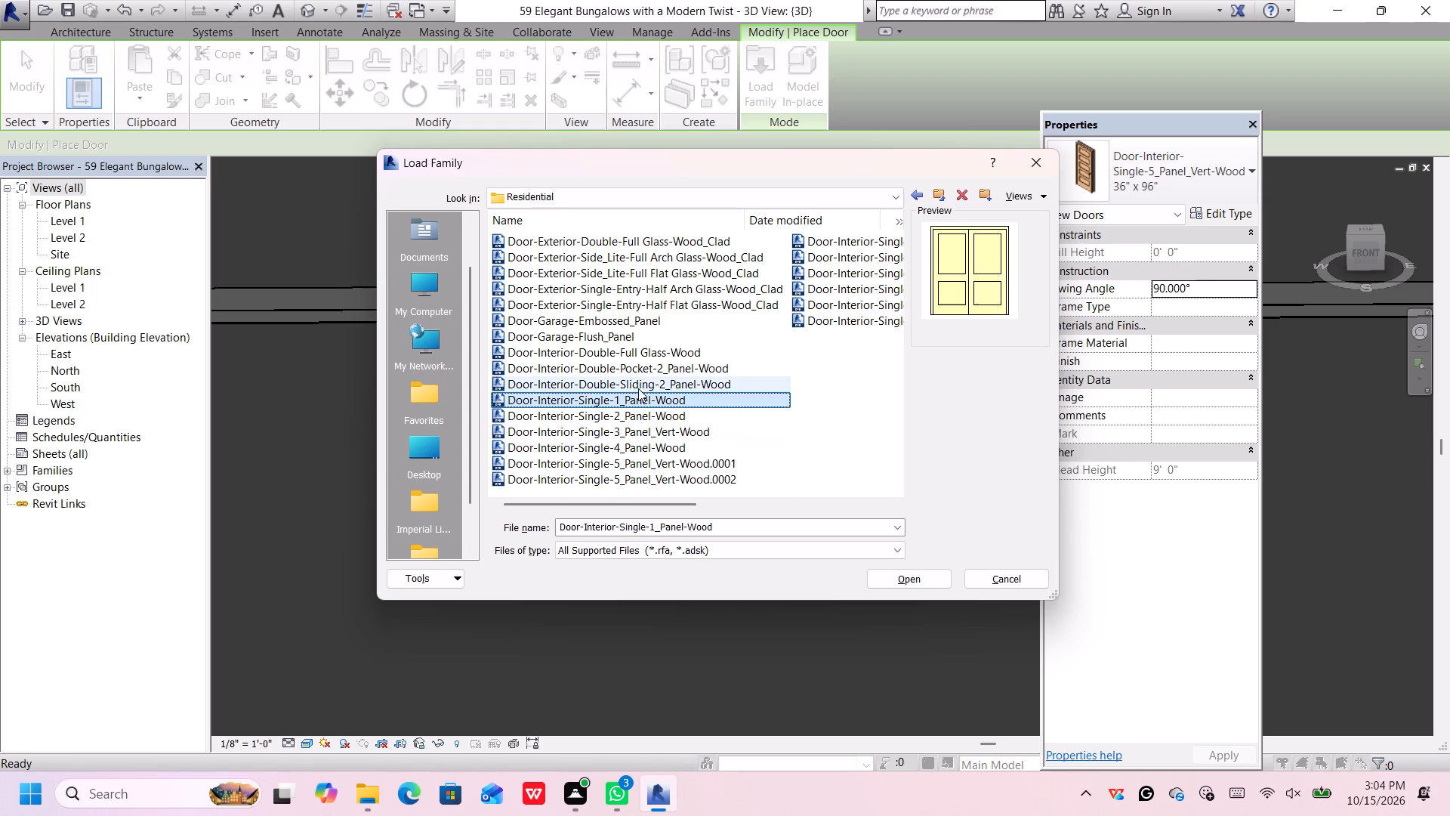
{"action": "left_click", "coordinate": [640, 374]}
{"action": "left_click", "coordinate": [640, 362]}
{"action": "left_click", "coordinate": [638, 354]}
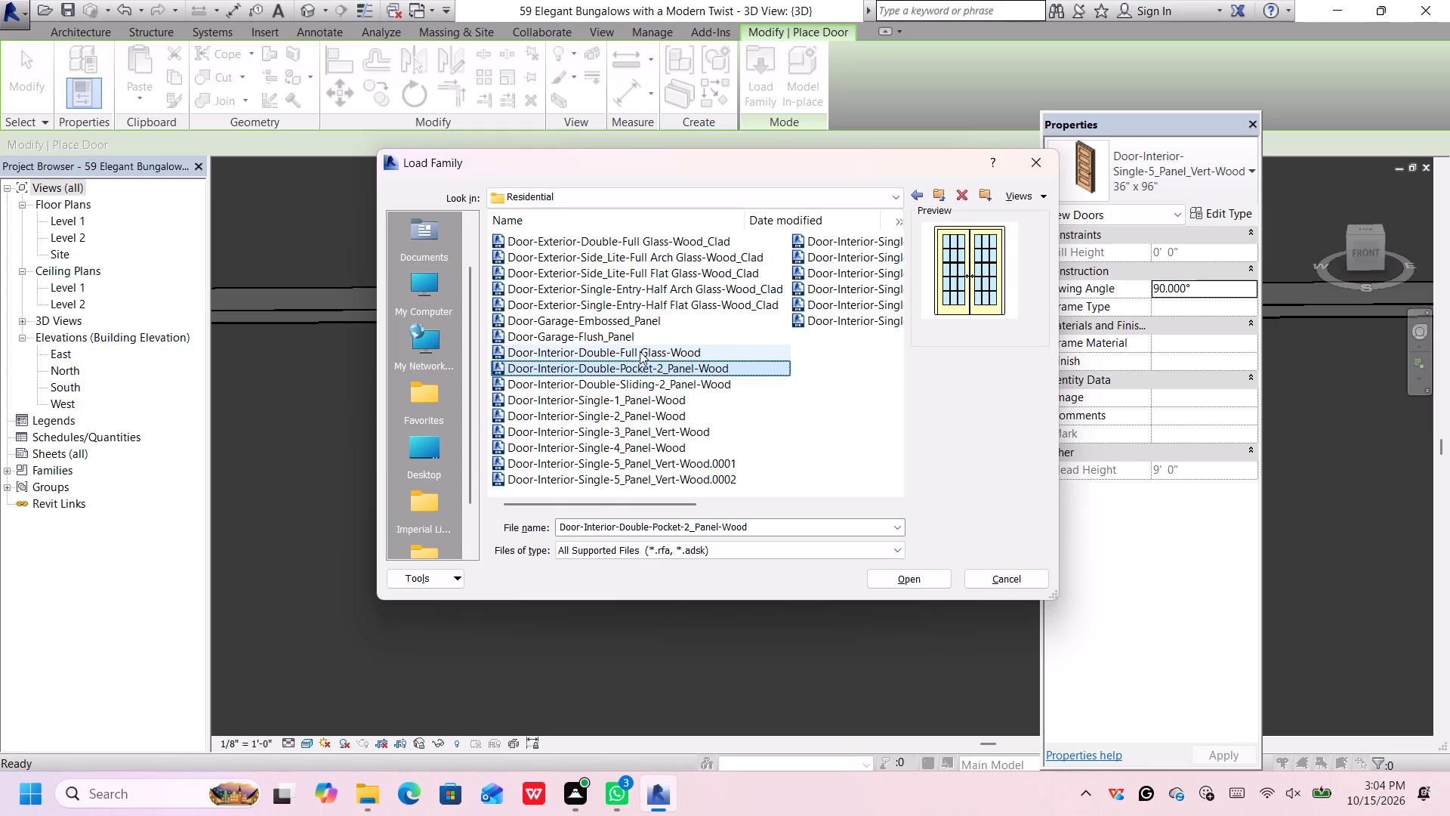
{"action": "left_click", "coordinate": [640, 350]}
Load the Door-Interior-Single-Full Glass-Wood family with its 36" x 96" type.
{"action": "left_click", "coordinate": [825, 312]}
{"action": "left_click", "coordinate": [832, 320]}
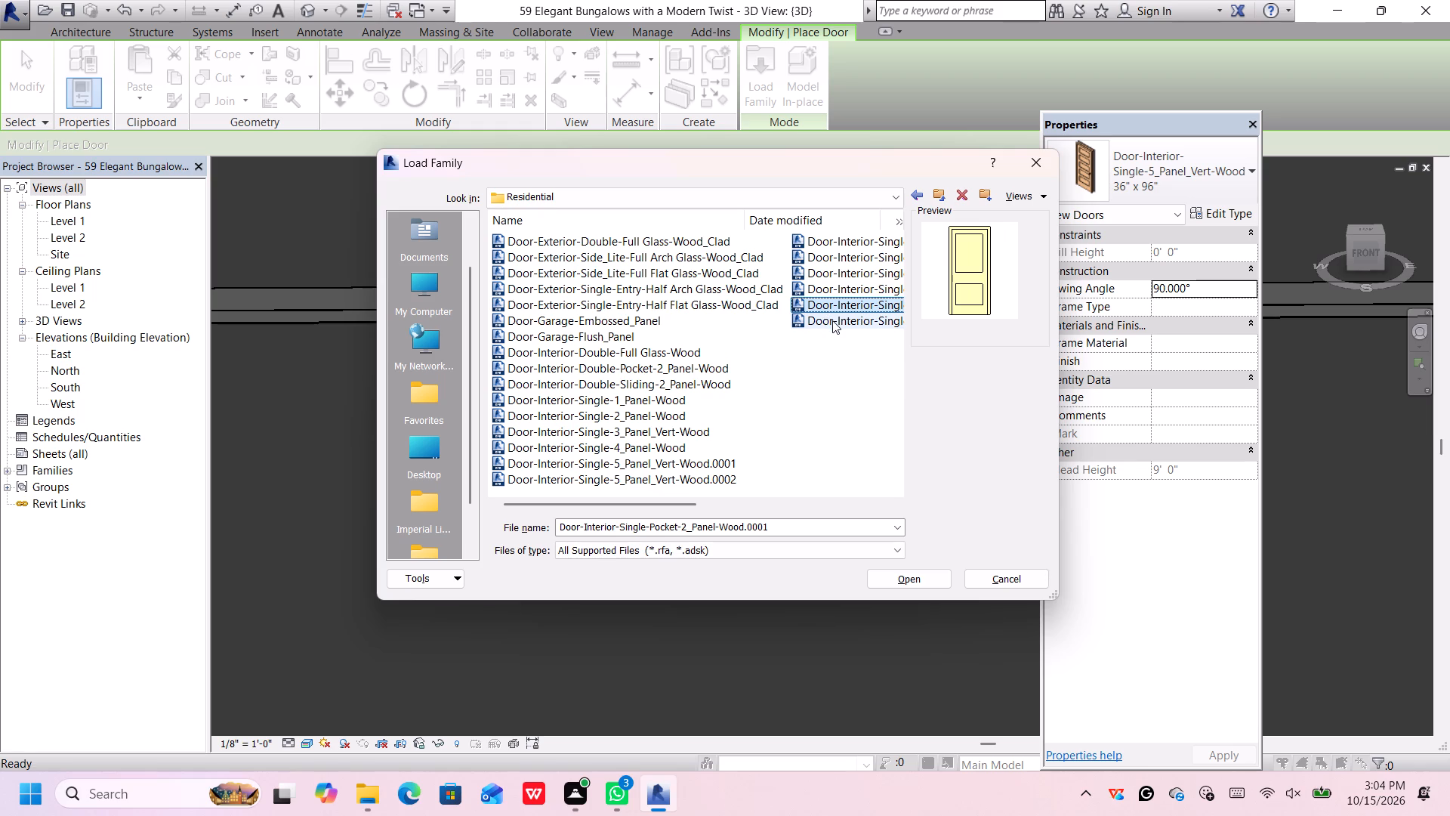
{"action": "left_click", "coordinate": [831, 317]}
{"action": "left_click", "coordinate": [832, 300]}
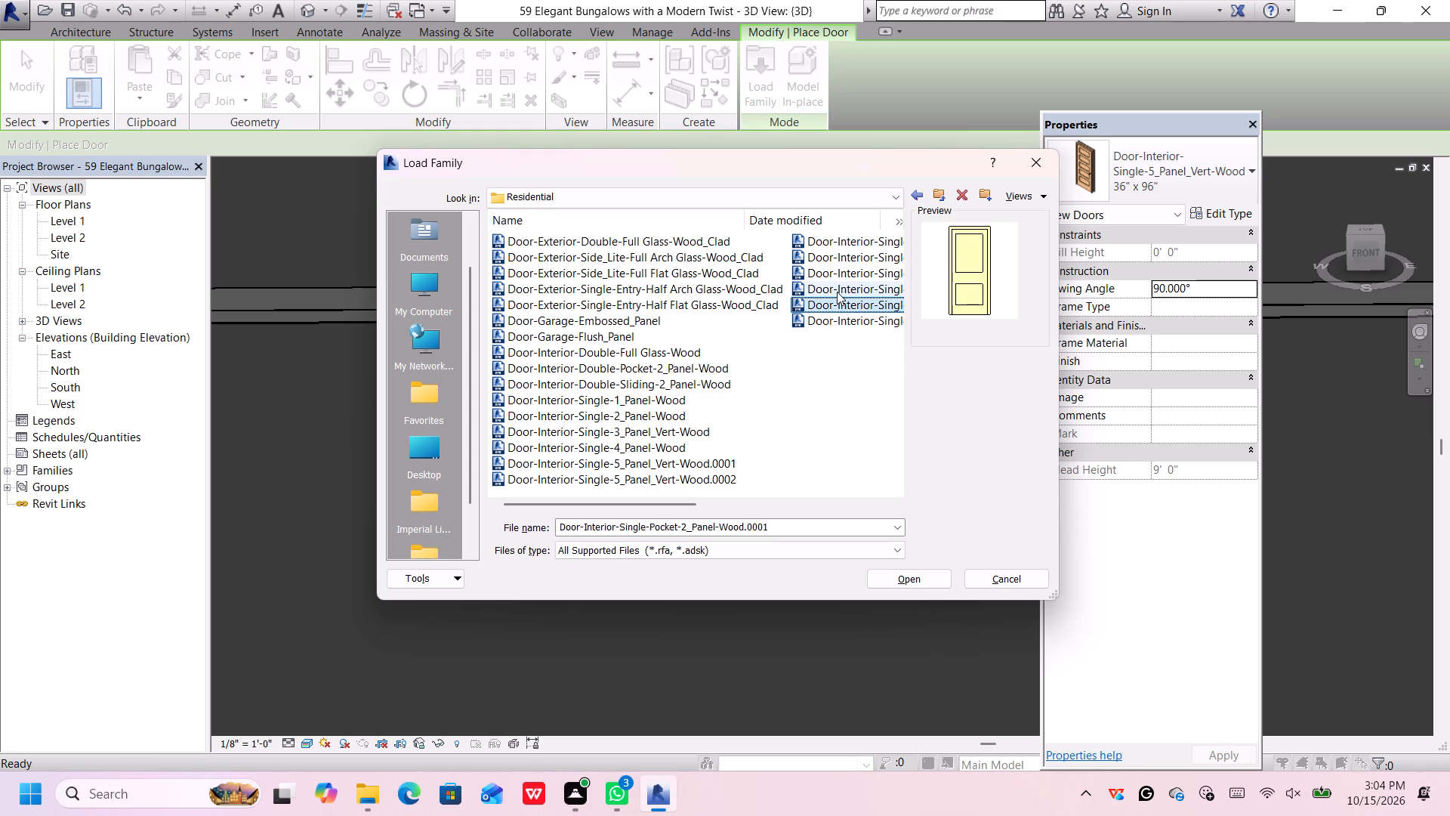
{"action": "left_click", "coordinate": [837, 290]}
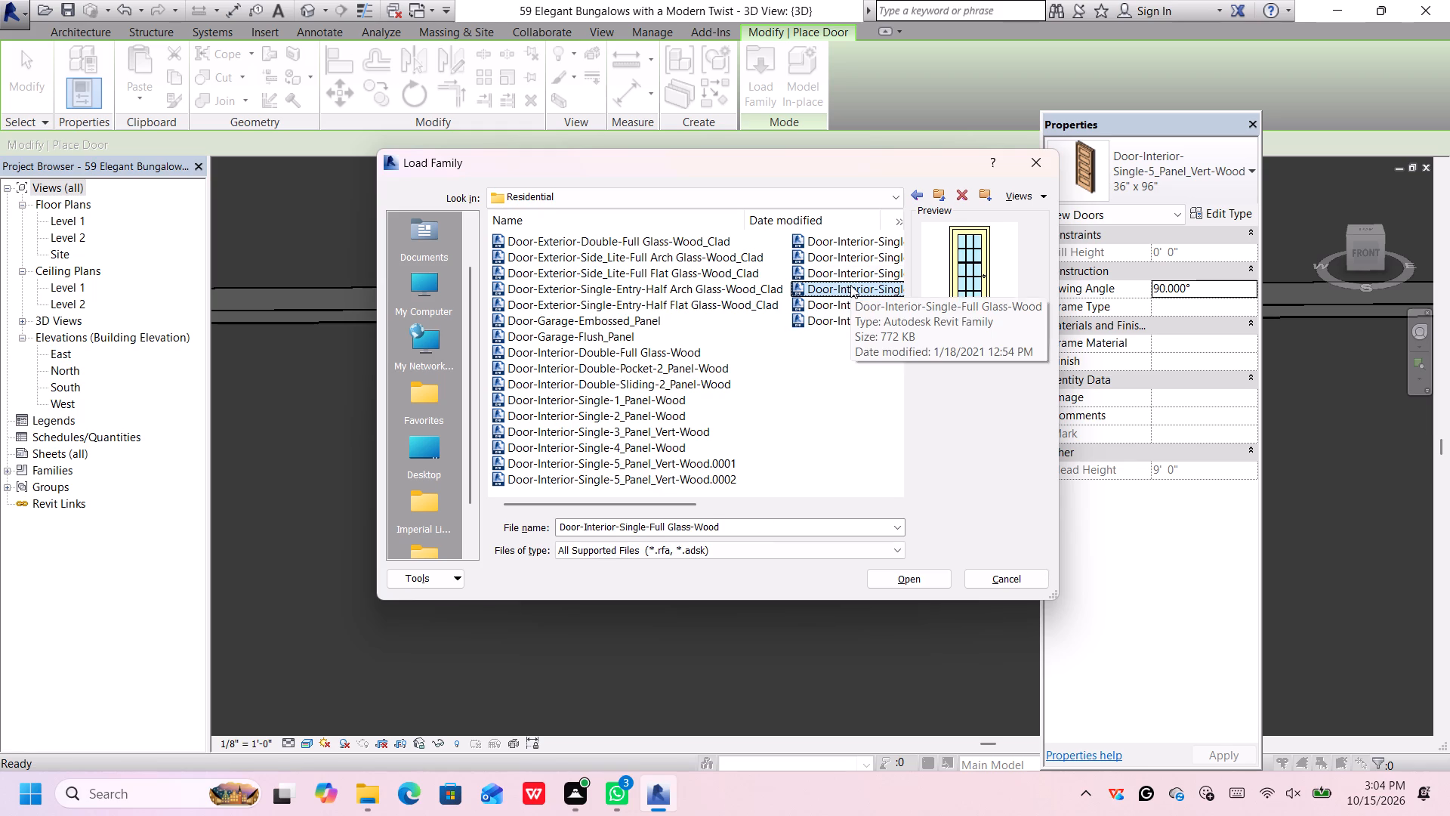
{"action": "left_click", "coordinate": [904, 578]}
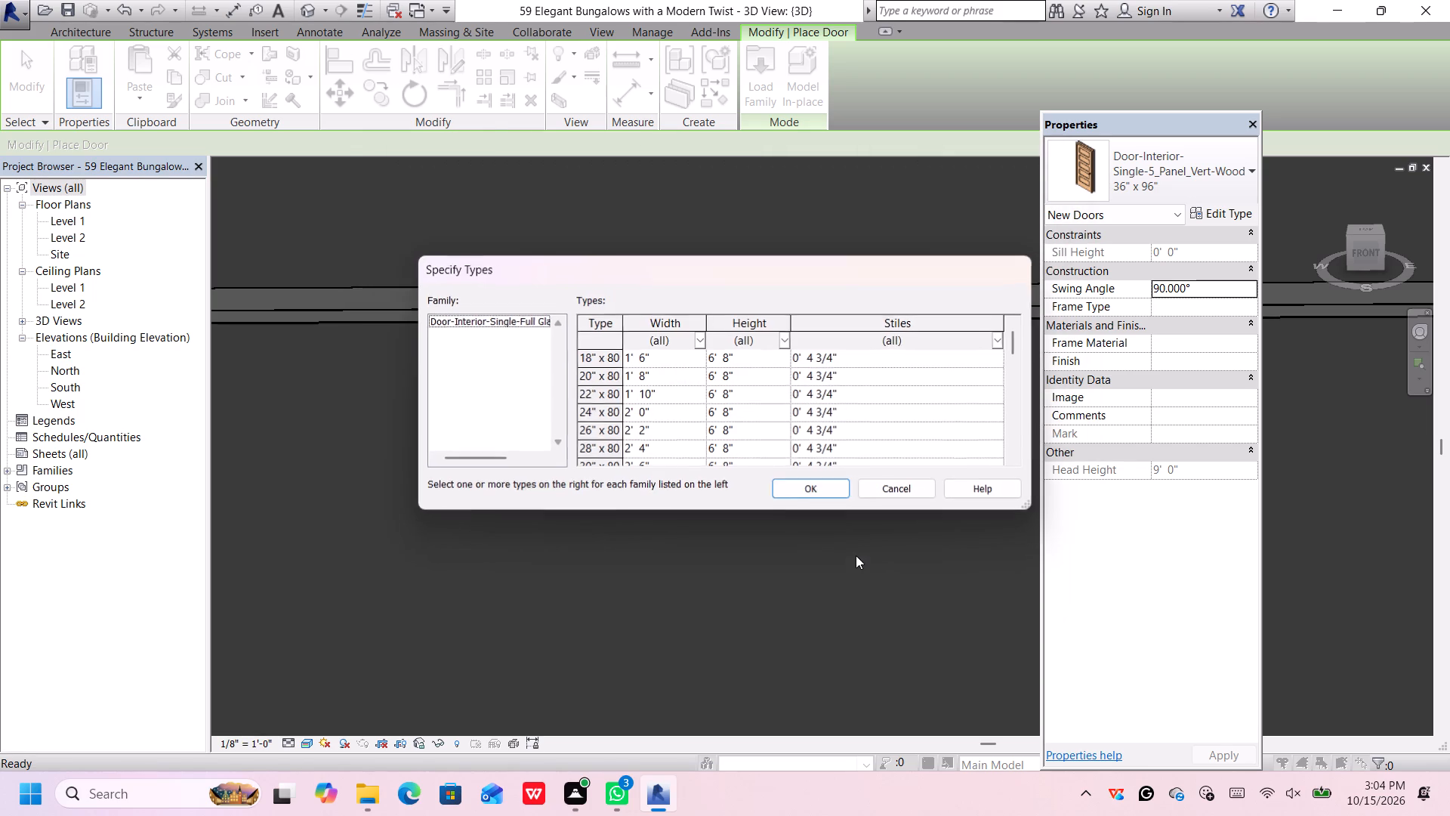
{"action": "scroll", "coordinate": [833, 466], "scroll_direction": "down", "scroll_amount": 11}
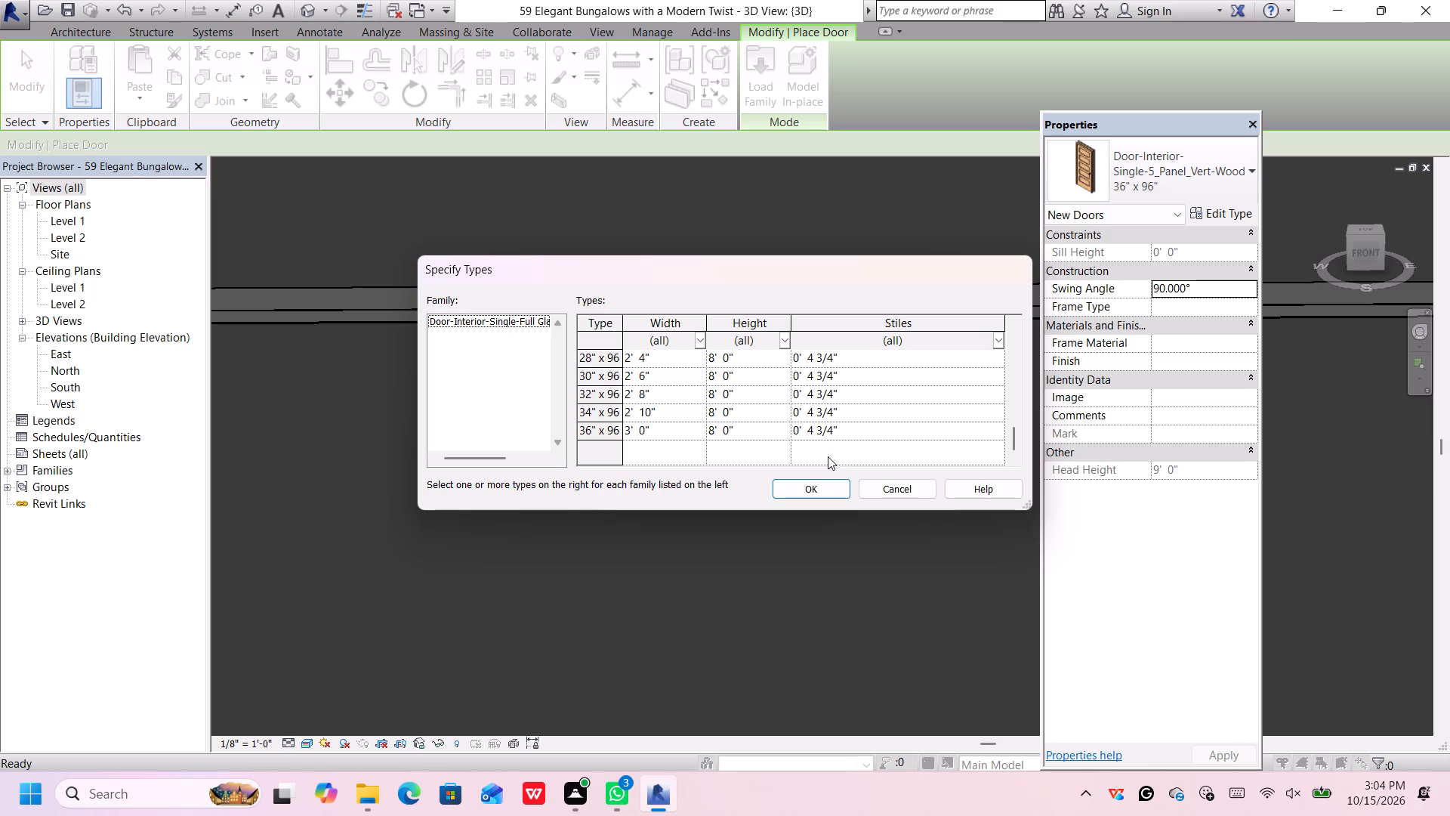
{"action": "left_click", "coordinate": [693, 432]}
{"action": "left_click", "coordinate": [801, 487]}
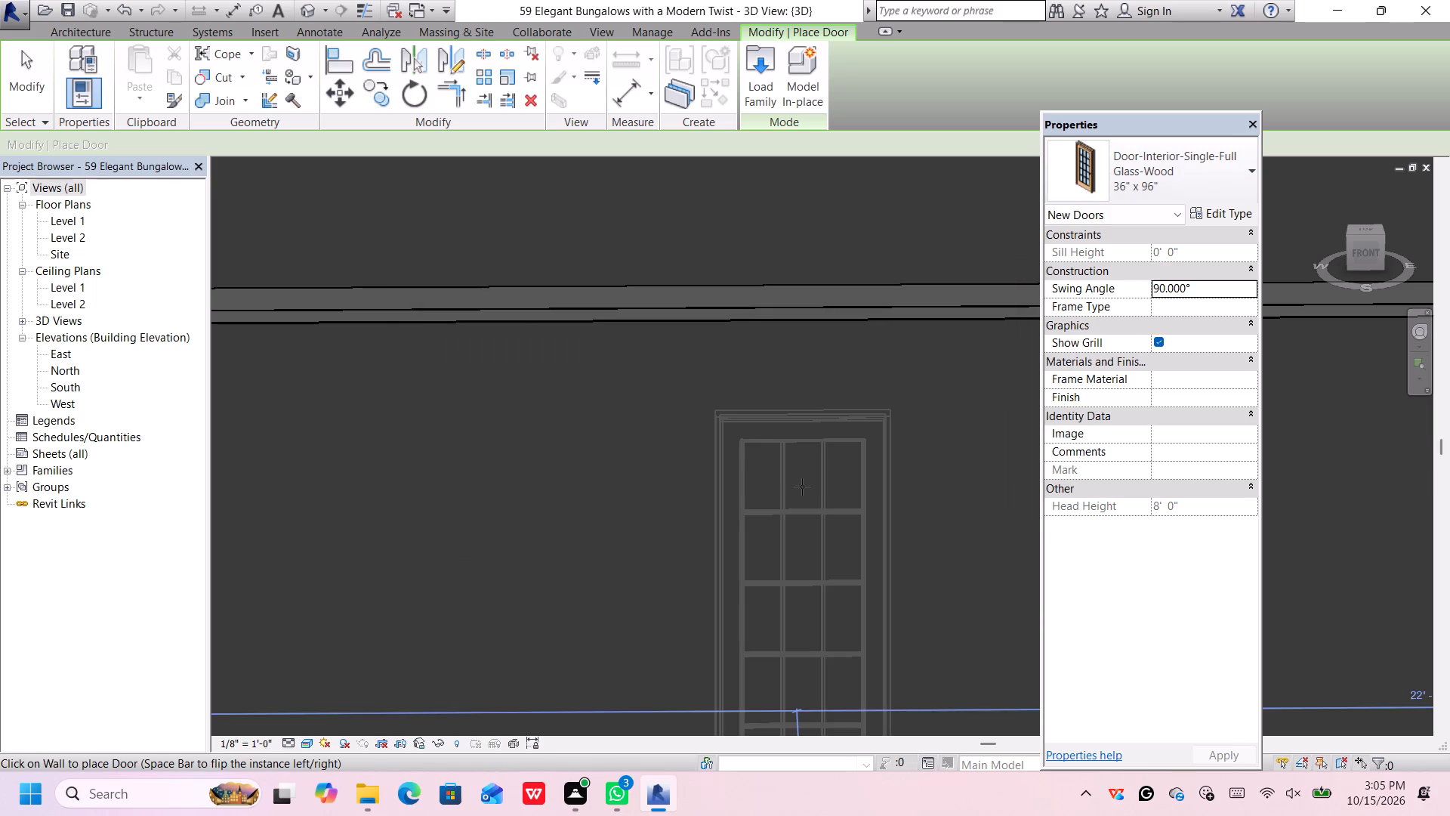
Place the 36" x 96" full glass wood door on the front wall, about 20'-0" from the wall's left end.
{"action": "scroll", "coordinate": [802, 487], "scroll_direction": "down", "scroll_amount": 7}
{"action": "scroll", "coordinate": [810, 496], "scroll_direction": "up", "scroll_amount": 1}
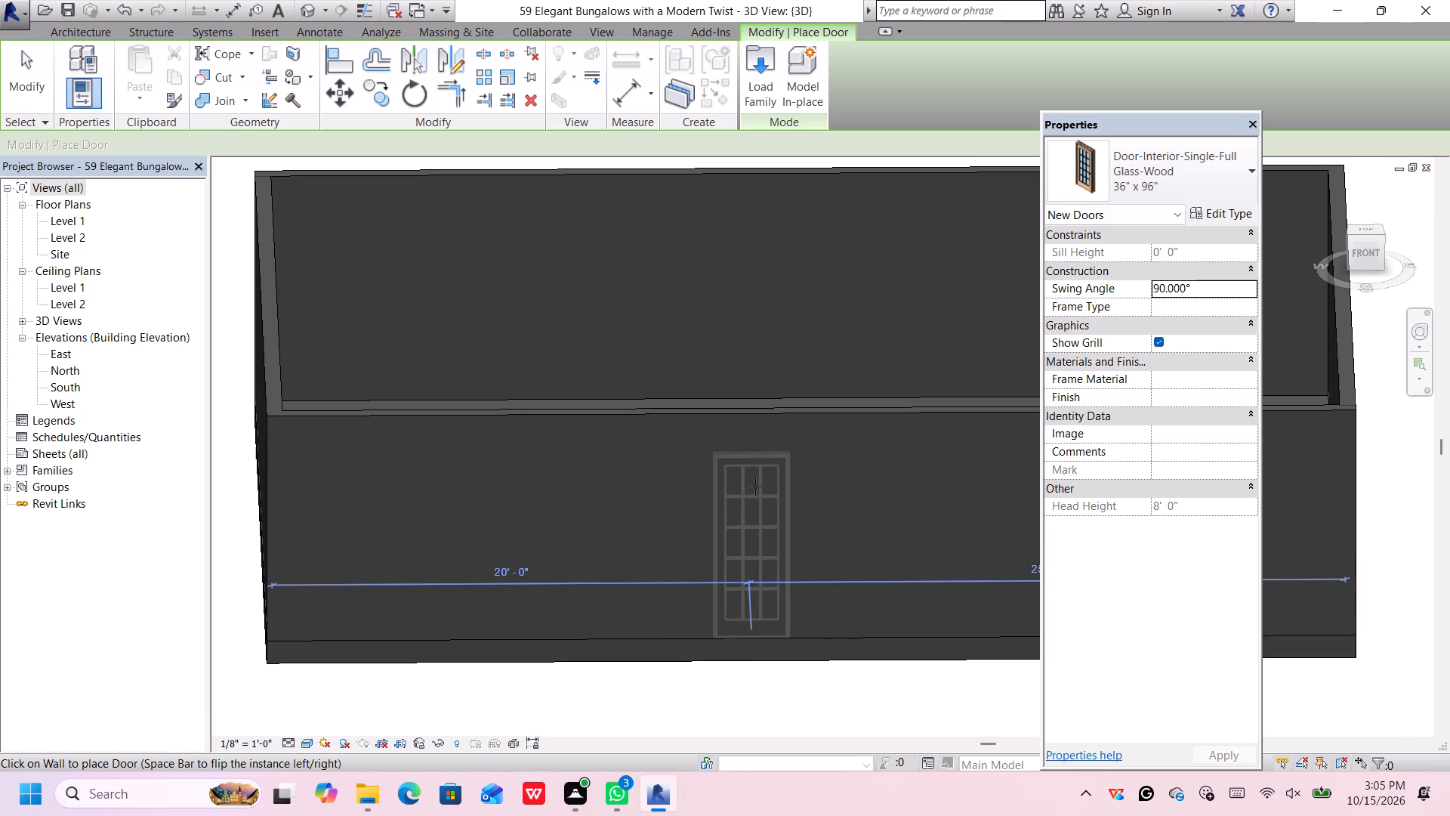
{"action": "left_click", "coordinate": [753, 487]}
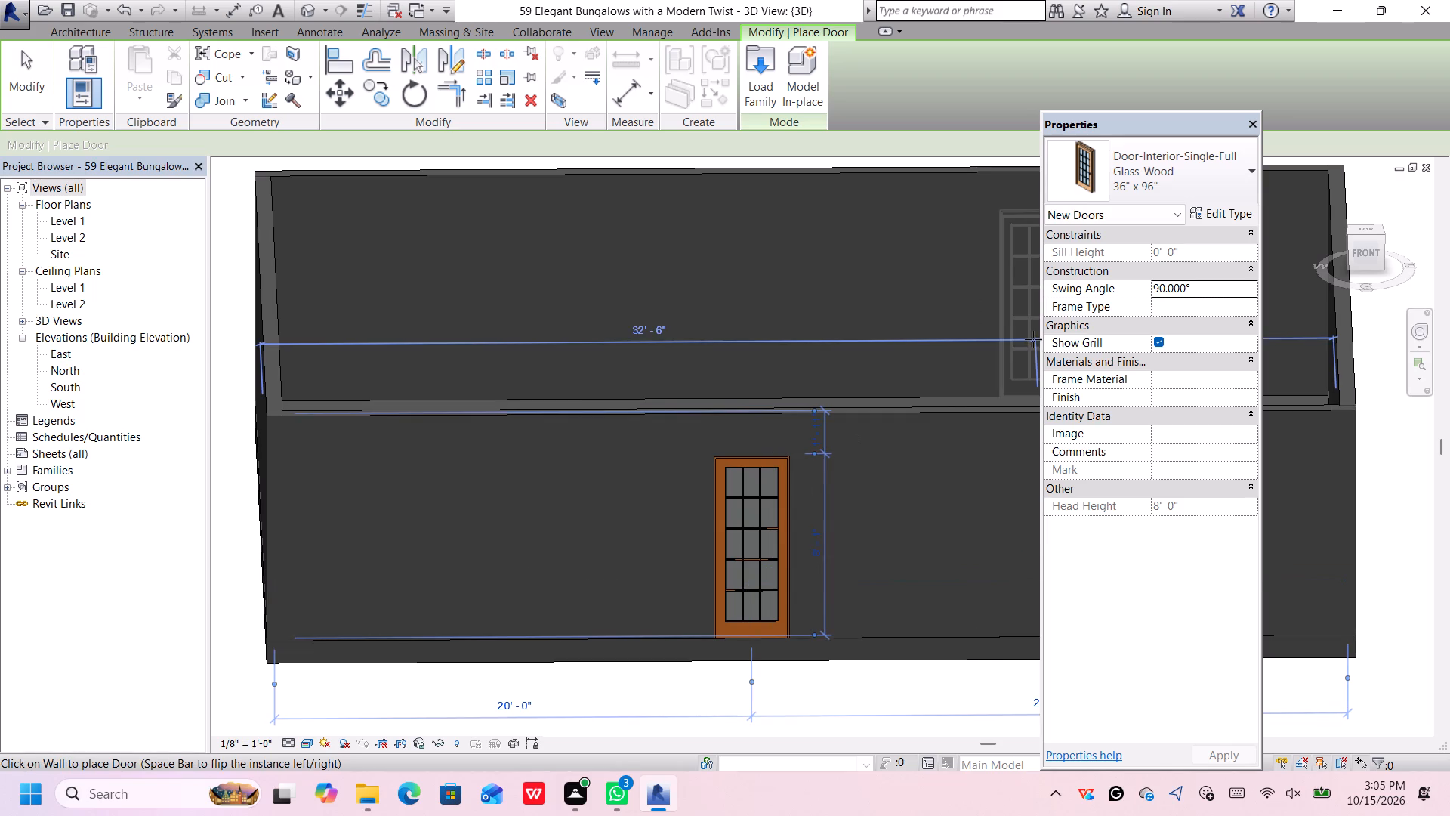
{"action": "left_click", "coordinate": [1204, 217]}
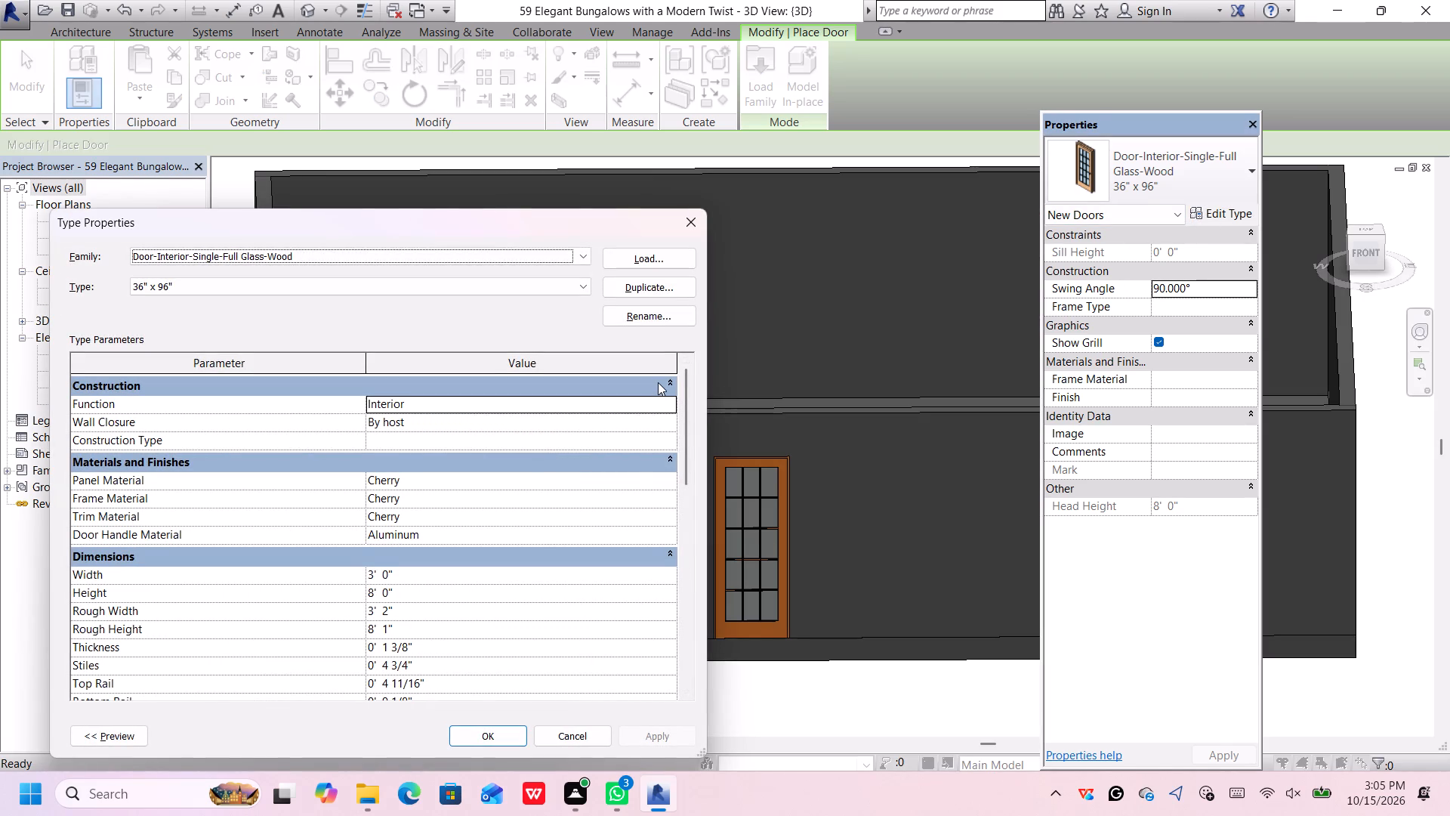
{"action": "left_click", "coordinate": [688, 221]}
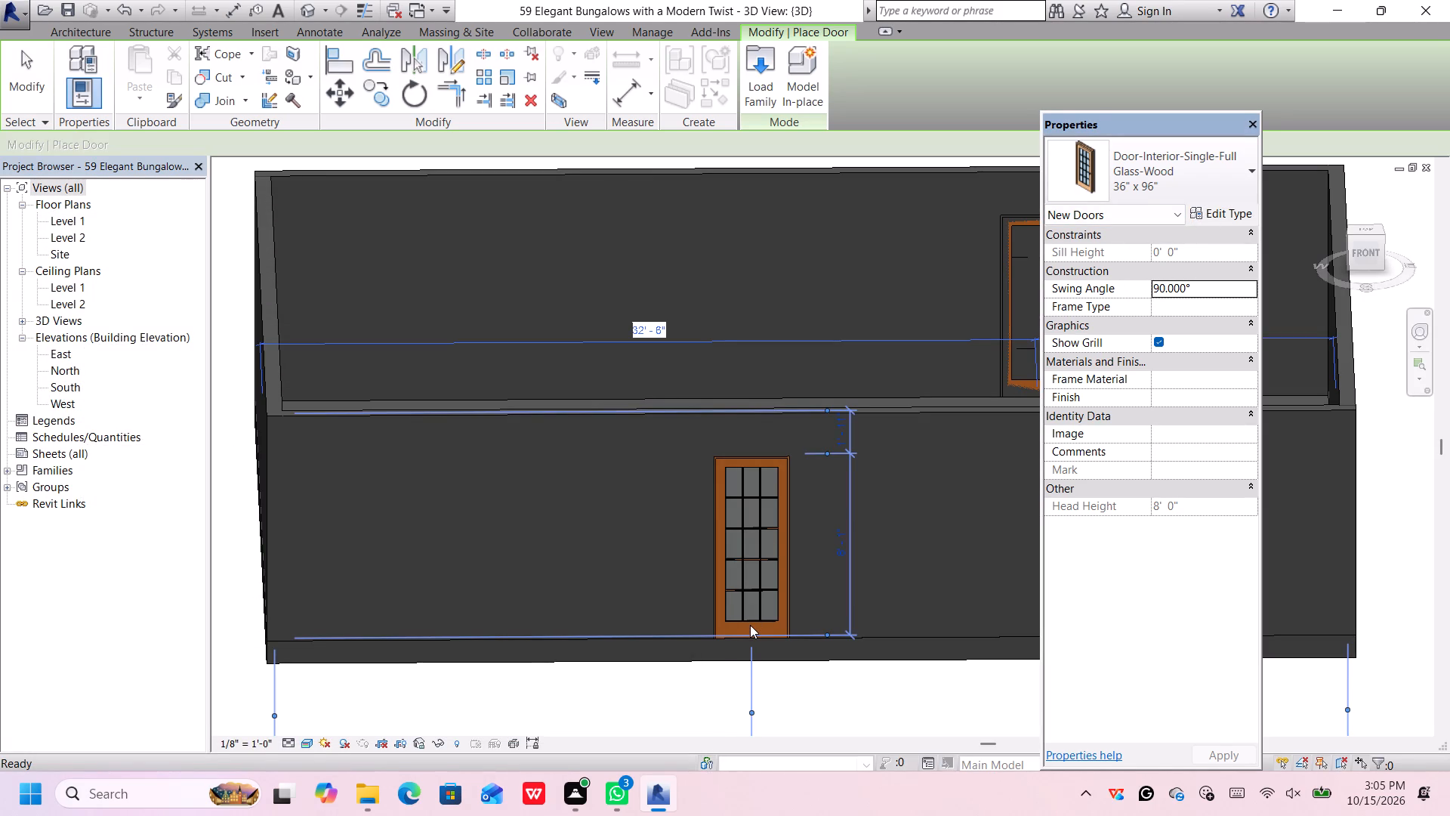
{"action": "key", "text": "Escape"}
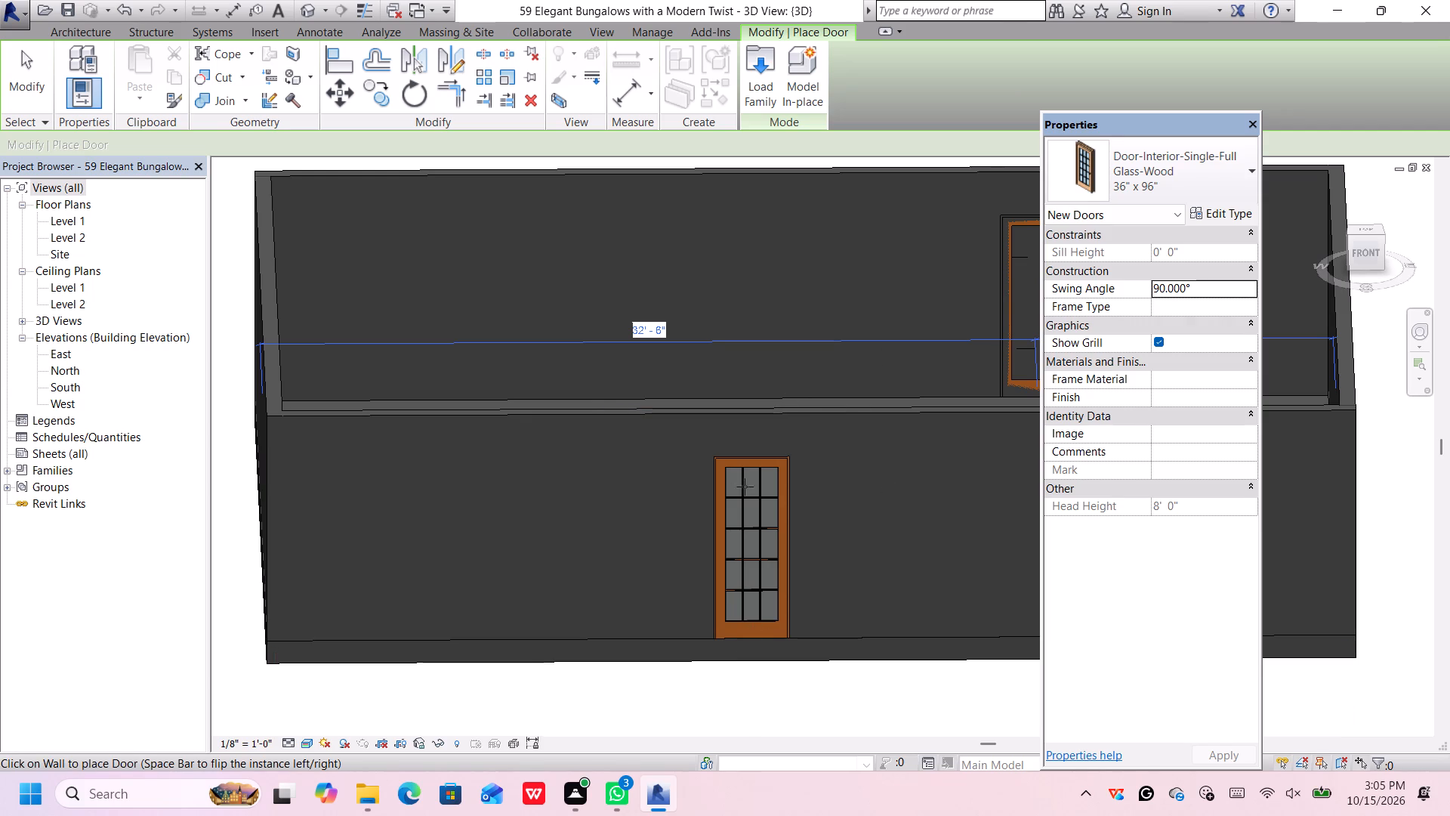
{"action": "scroll", "coordinate": [746, 487], "scroll_direction": "down", "scroll_amount": 5}
{"action": "scroll", "coordinate": [902, 505], "scroll_direction": "up", "scroll_amount": 1}
{"action": "scroll", "coordinate": [927, 372], "scroll_direction": "up", "scroll_amount": 4}
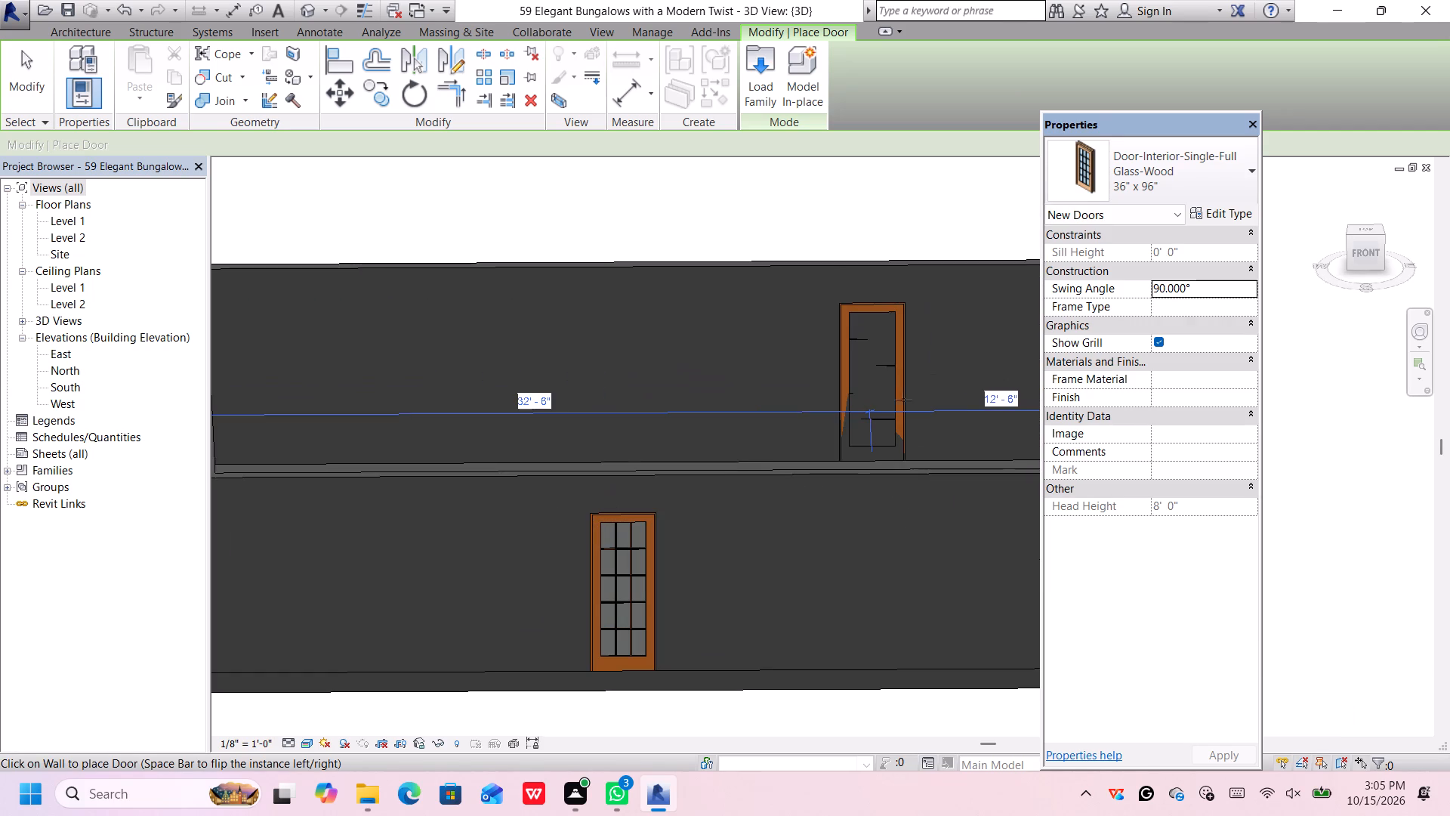
{"action": "key", "text": "Escape"}
Set the front wall glass door type's width to 4' and height to 9'.
{"action": "scroll", "coordinate": [764, 476], "scroll_direction": "down", "scroll_amount": 5}
{"action": "left_click", "coordinate": [660, 540]}
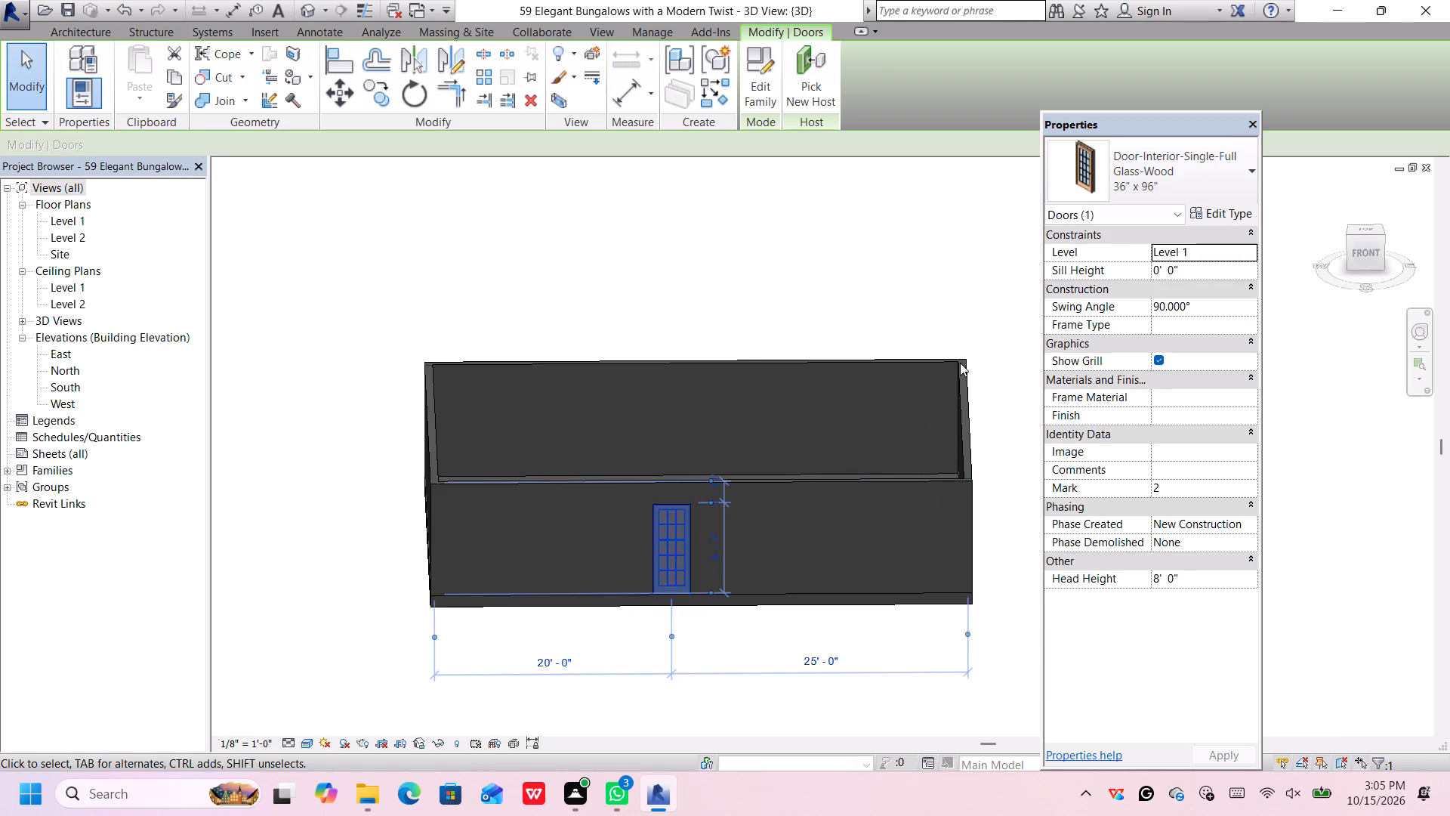
{"action": "left_click", "coordinate": [1227, 212]}
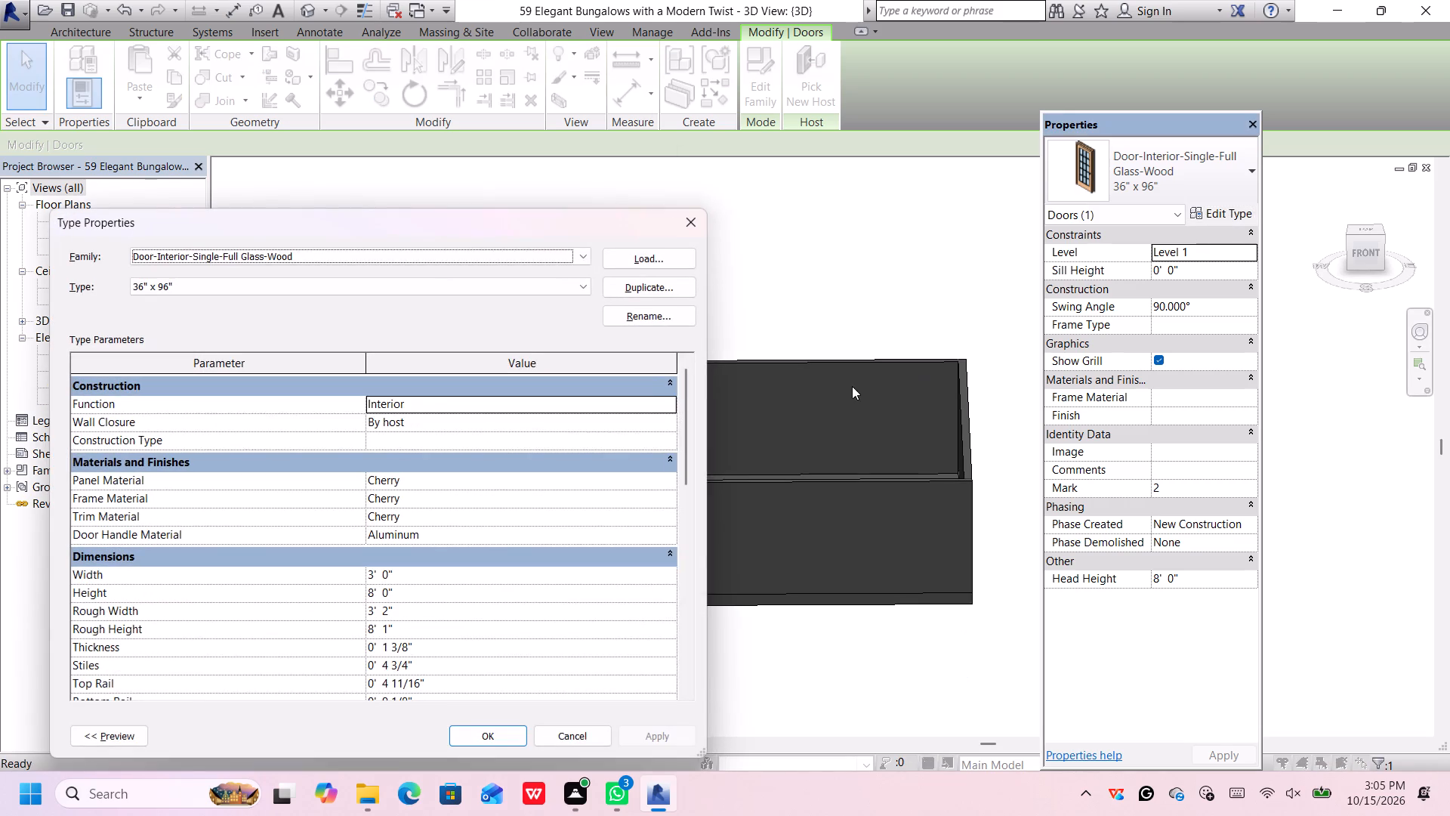
{"action": "left_click", "coordinate": [422, 581]}
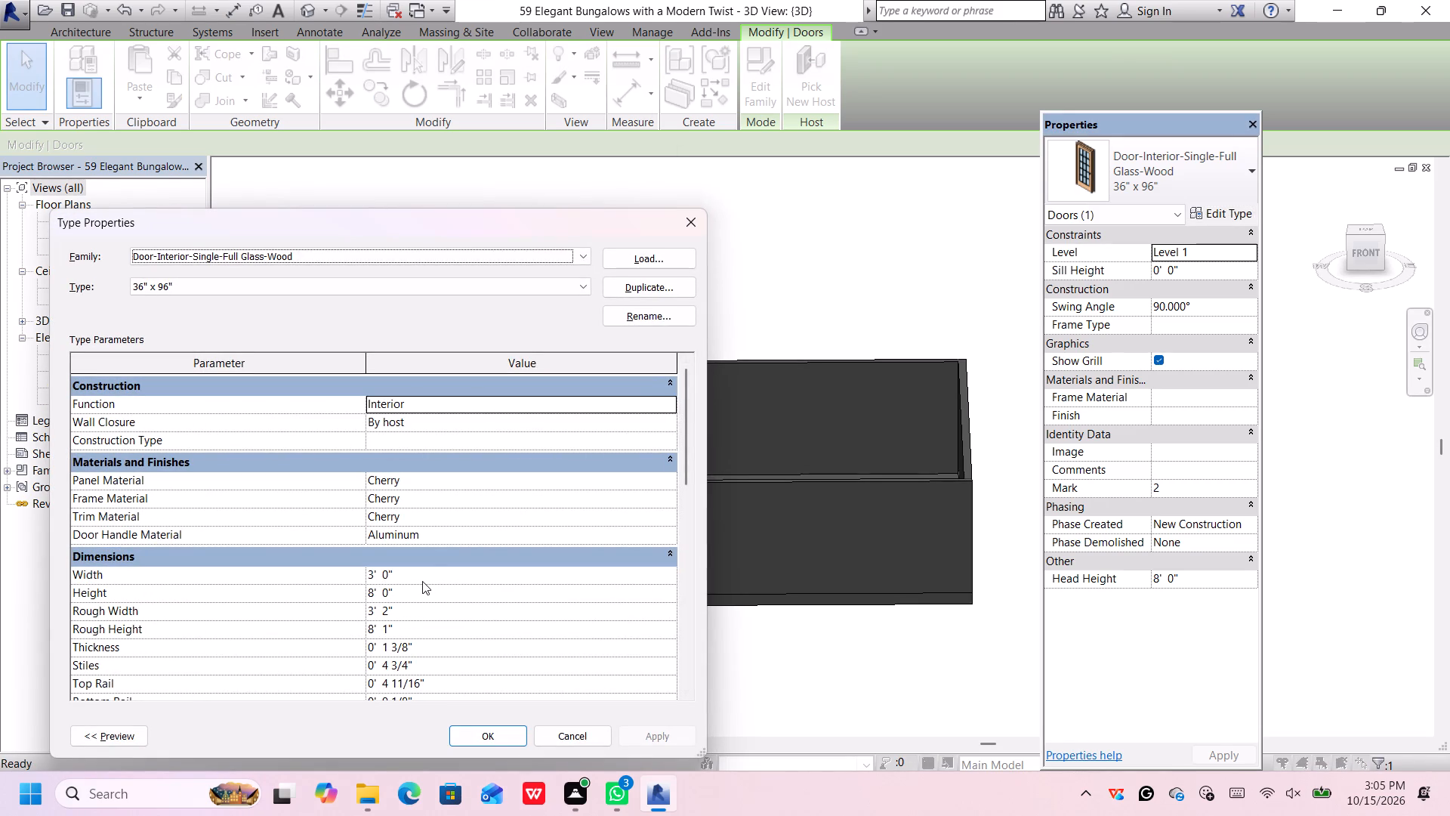
{"action": "key", "text": "BackSpace"}
{"action": "type", "text": "4'"}
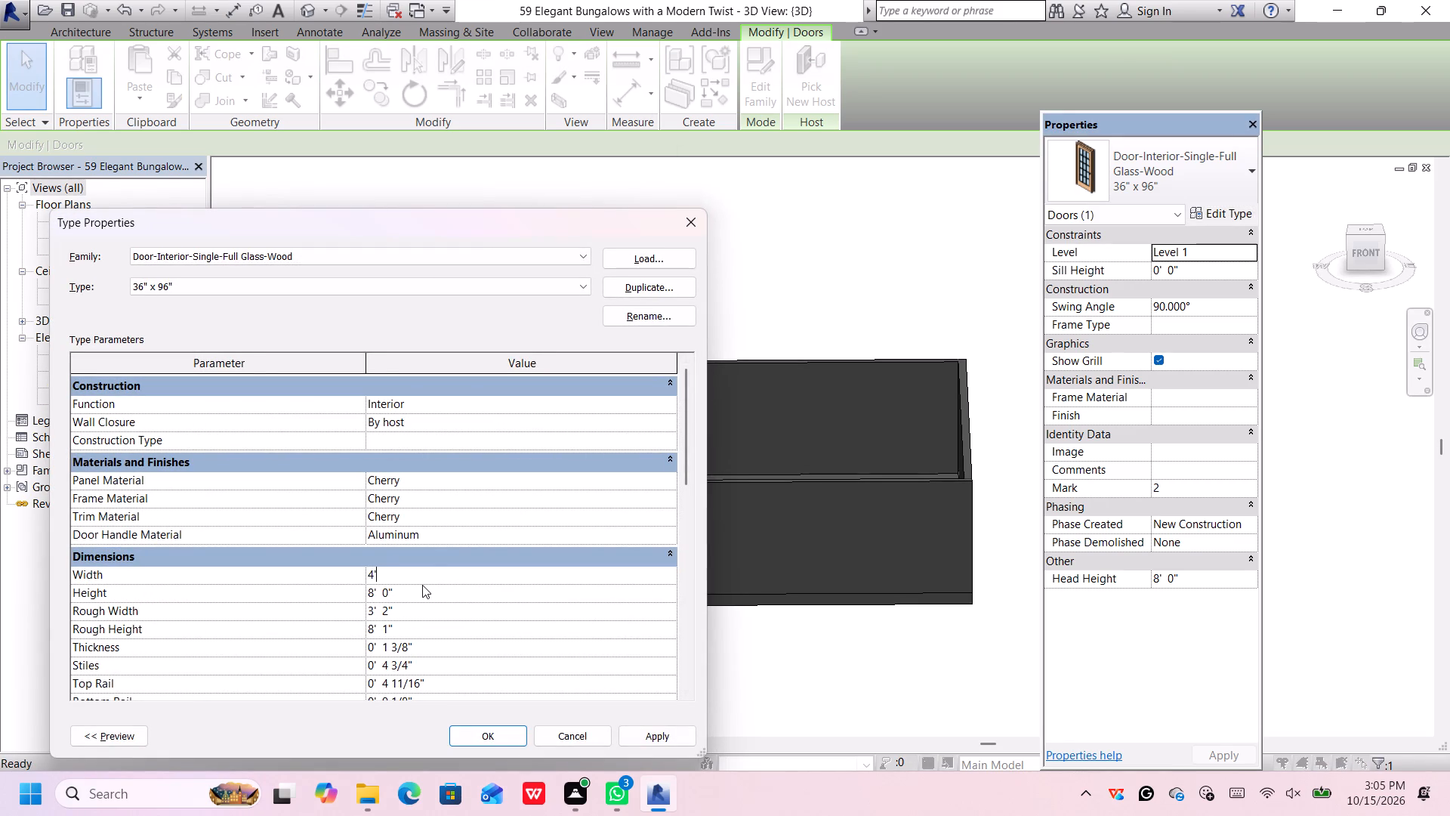
{"action": "key", "text": "Return"}
{"action": "left_click", "coordinate": [420, 596]}
{"action": "key", "text": "BackSpace"}
{"action": "type", "text": "9'"}
{"action": "key", "text": "Return"}
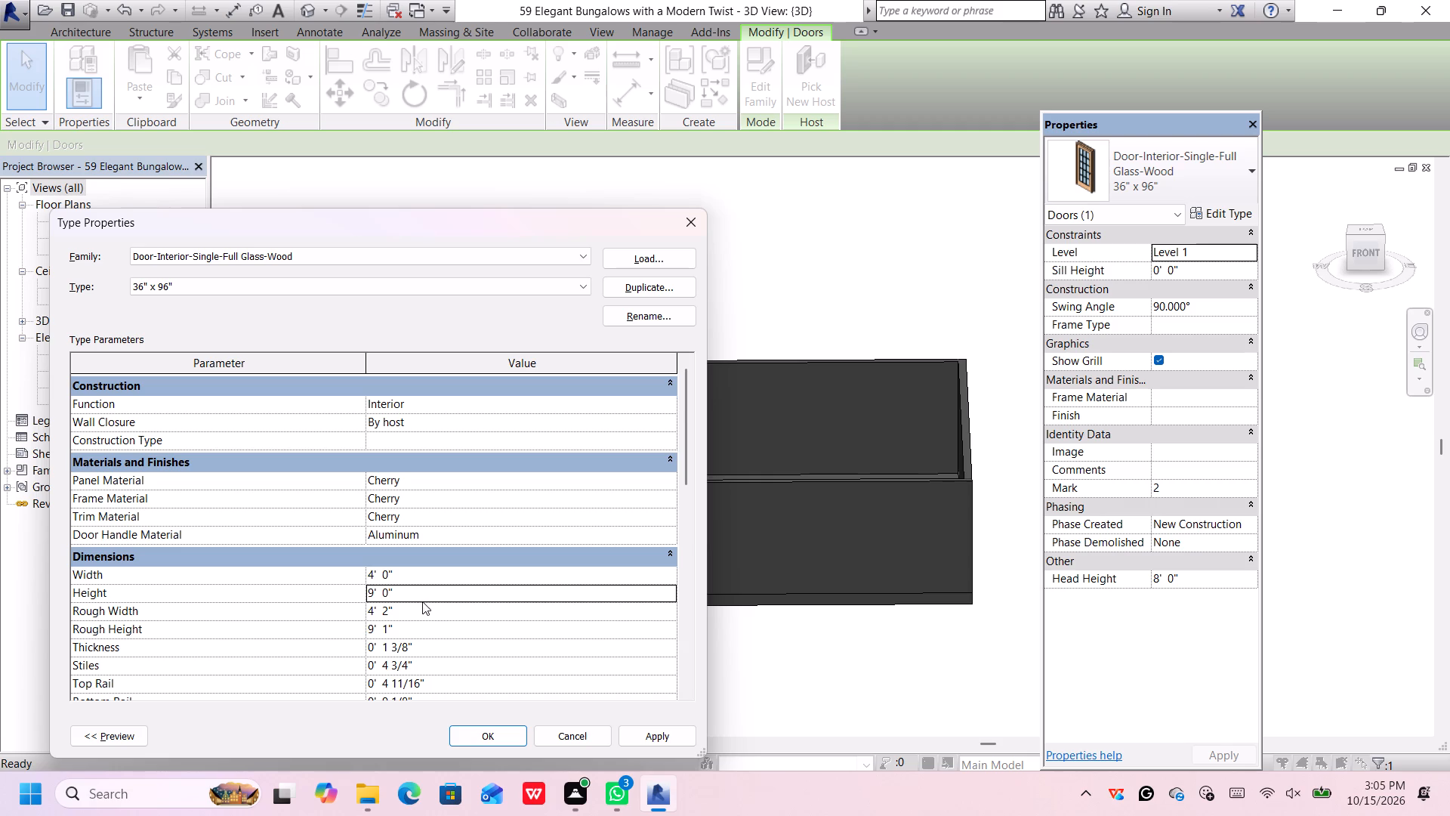
Open the glass door type's panel material, Cherry, for editing and search the appearance assets for "wood".
{"action": "scroll", "coordinate": [580, 576], "scroll_direction": "down", "scroll_amount": 1}
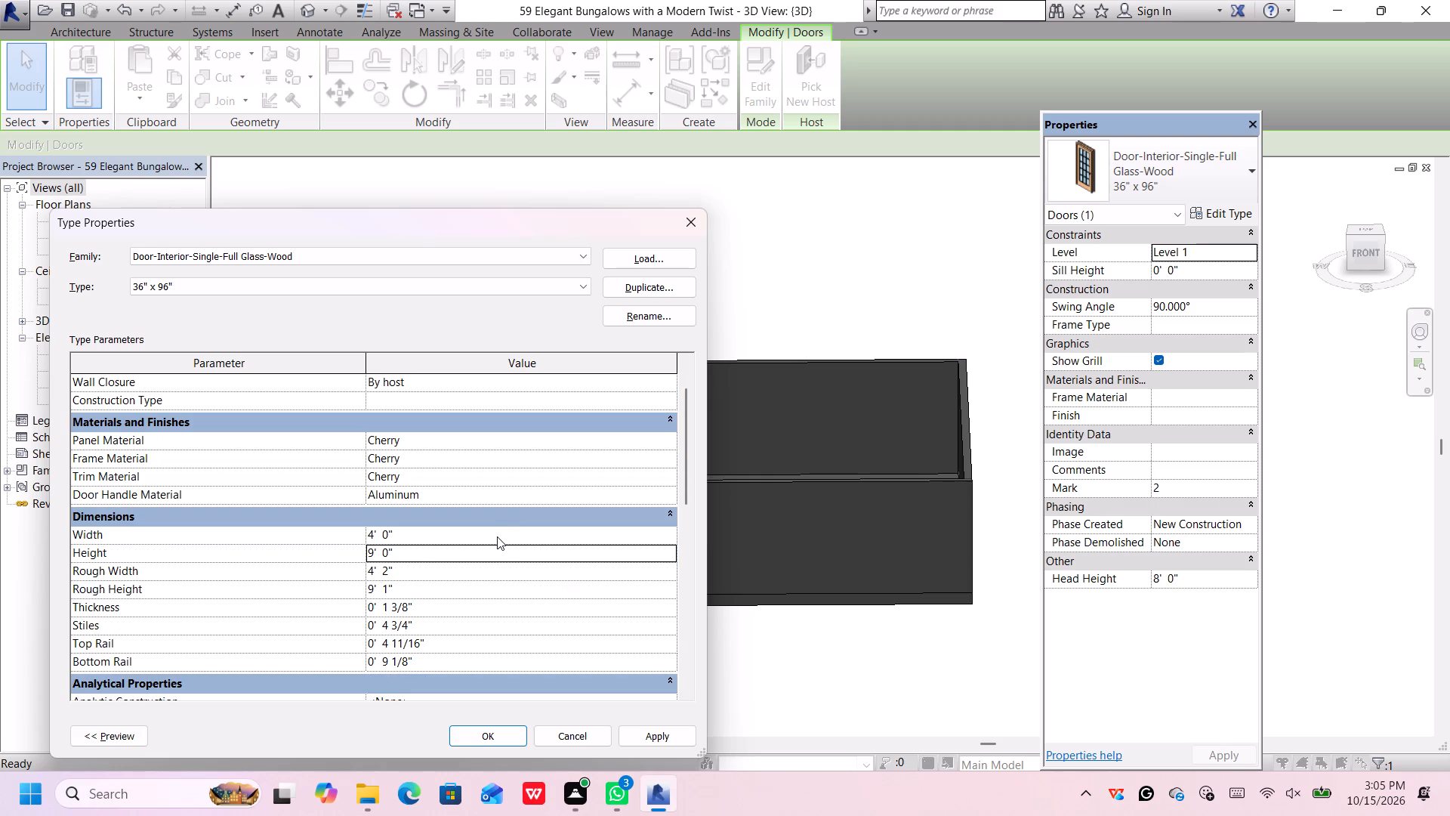
{"action": "scroll", "coordinate": [547, 503], "scroll_direction": "up", "scroll_amount": 2}
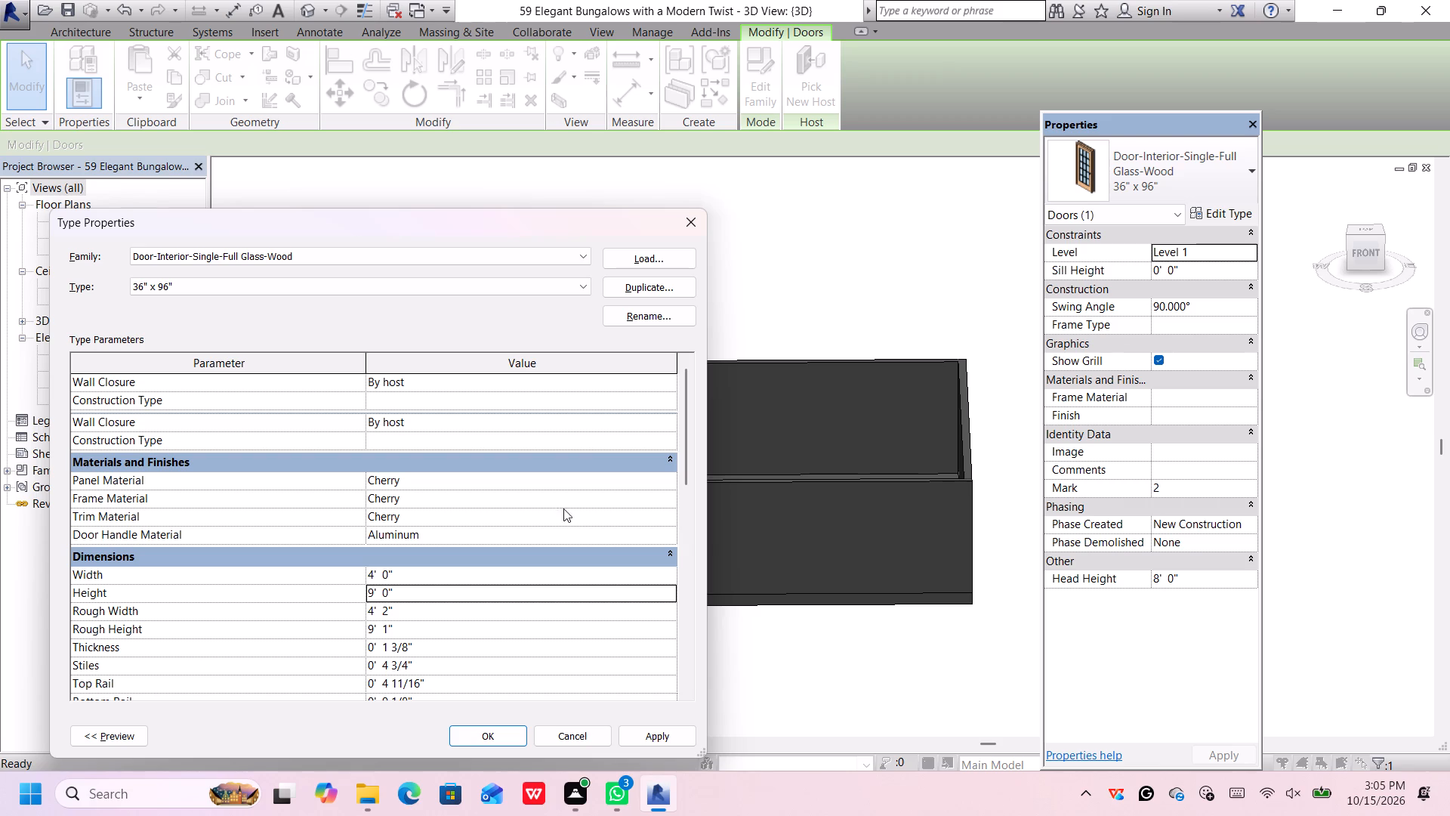
{"action": "scroll", "coordinate": [413, 486], "scroll_direction": "up", "scroll_amount": 1}
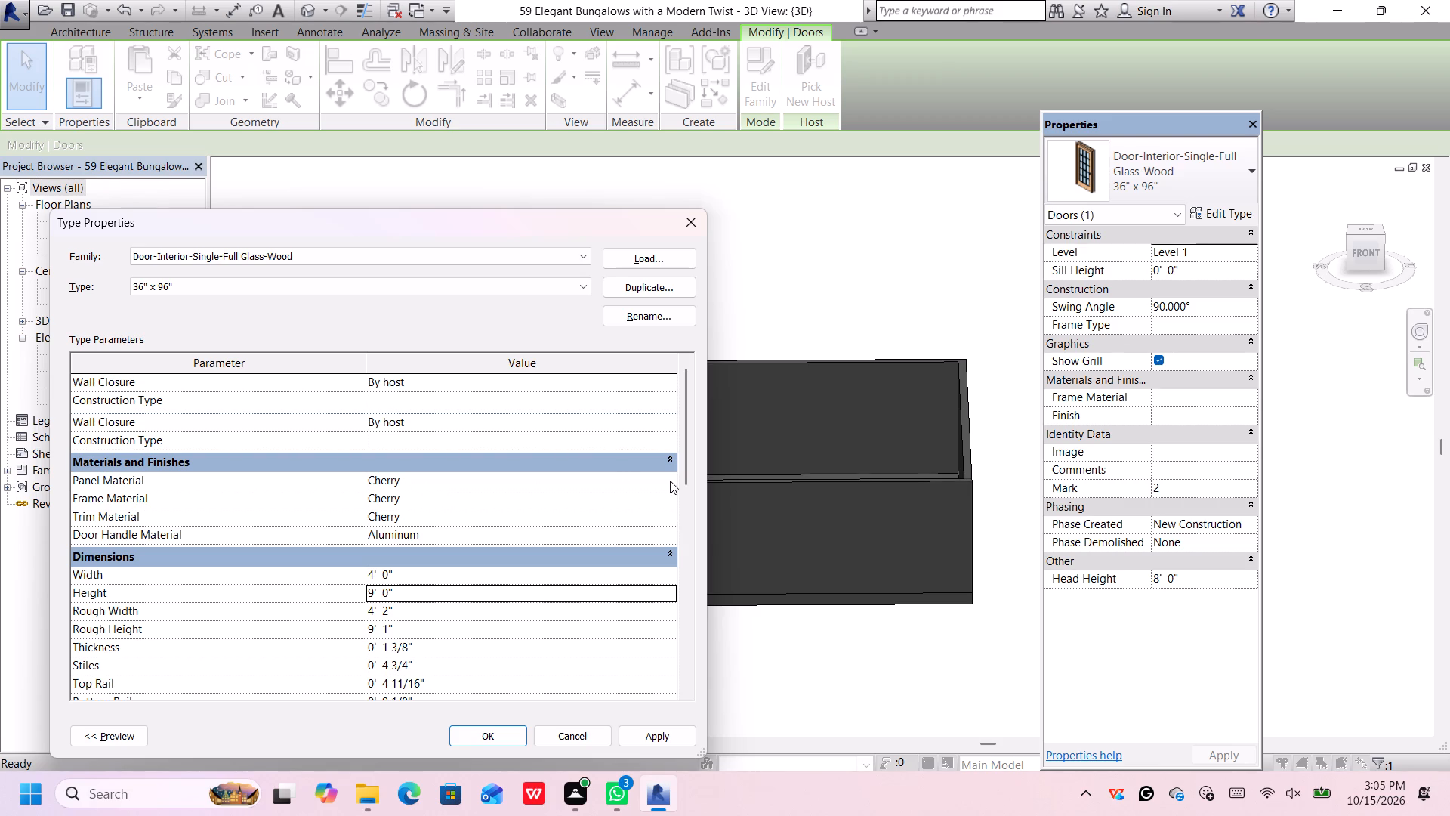
{"action": "left_click", "coordinate": [670, 481]}
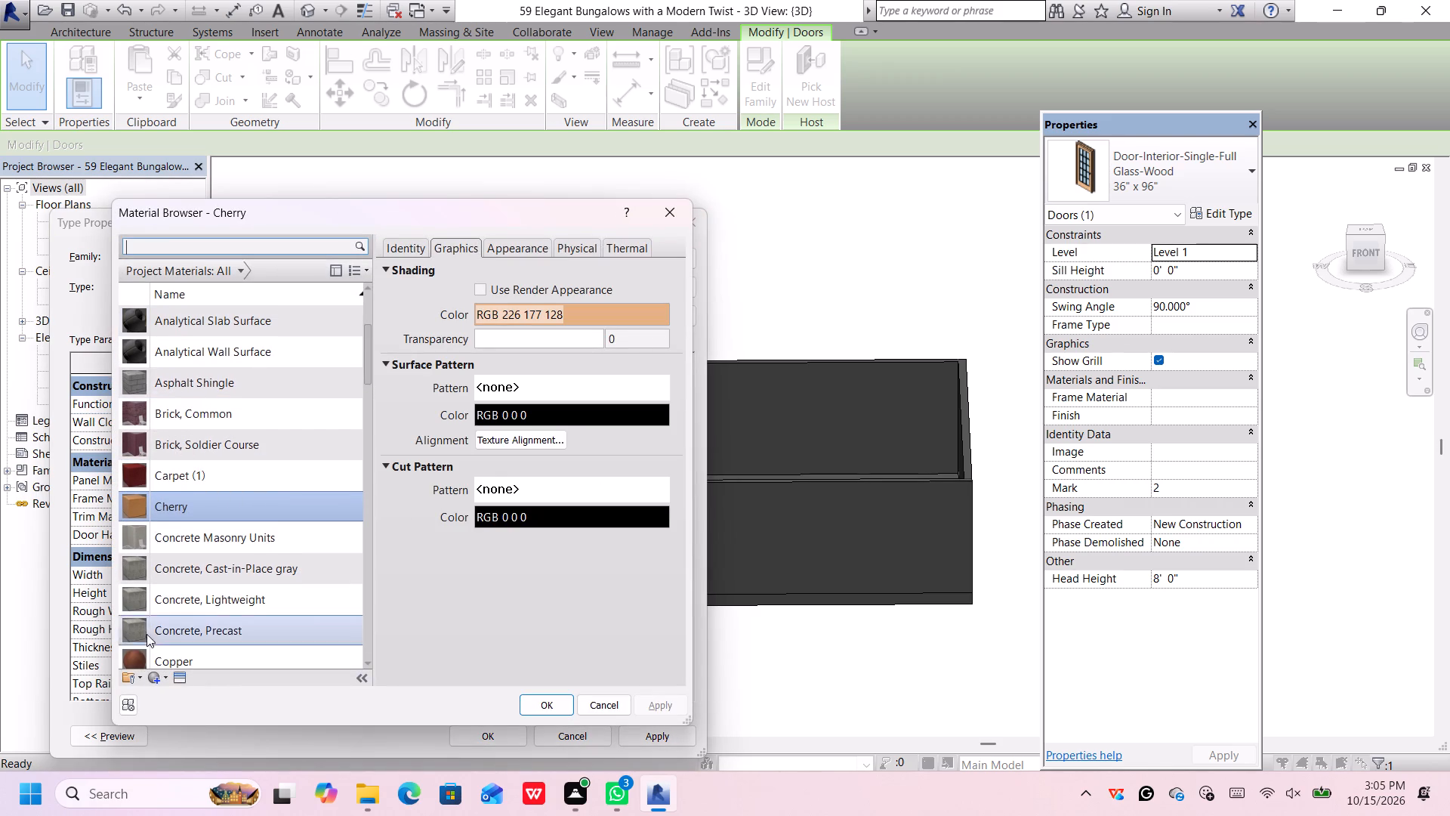
{"action": "left_click", "coordinate": [185, 675]}
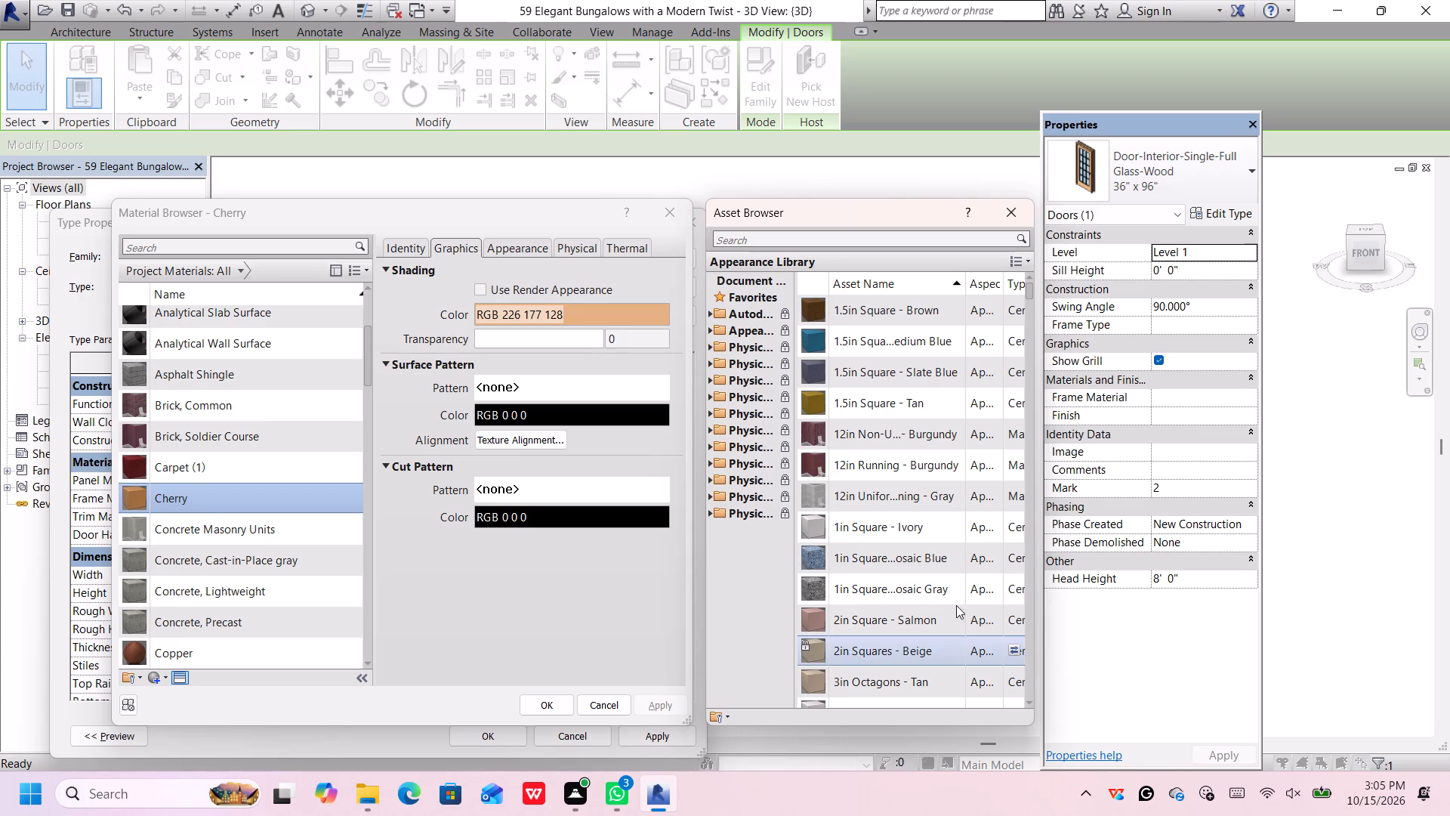
{"action": "left_click", "coordinate": [932, 258]}
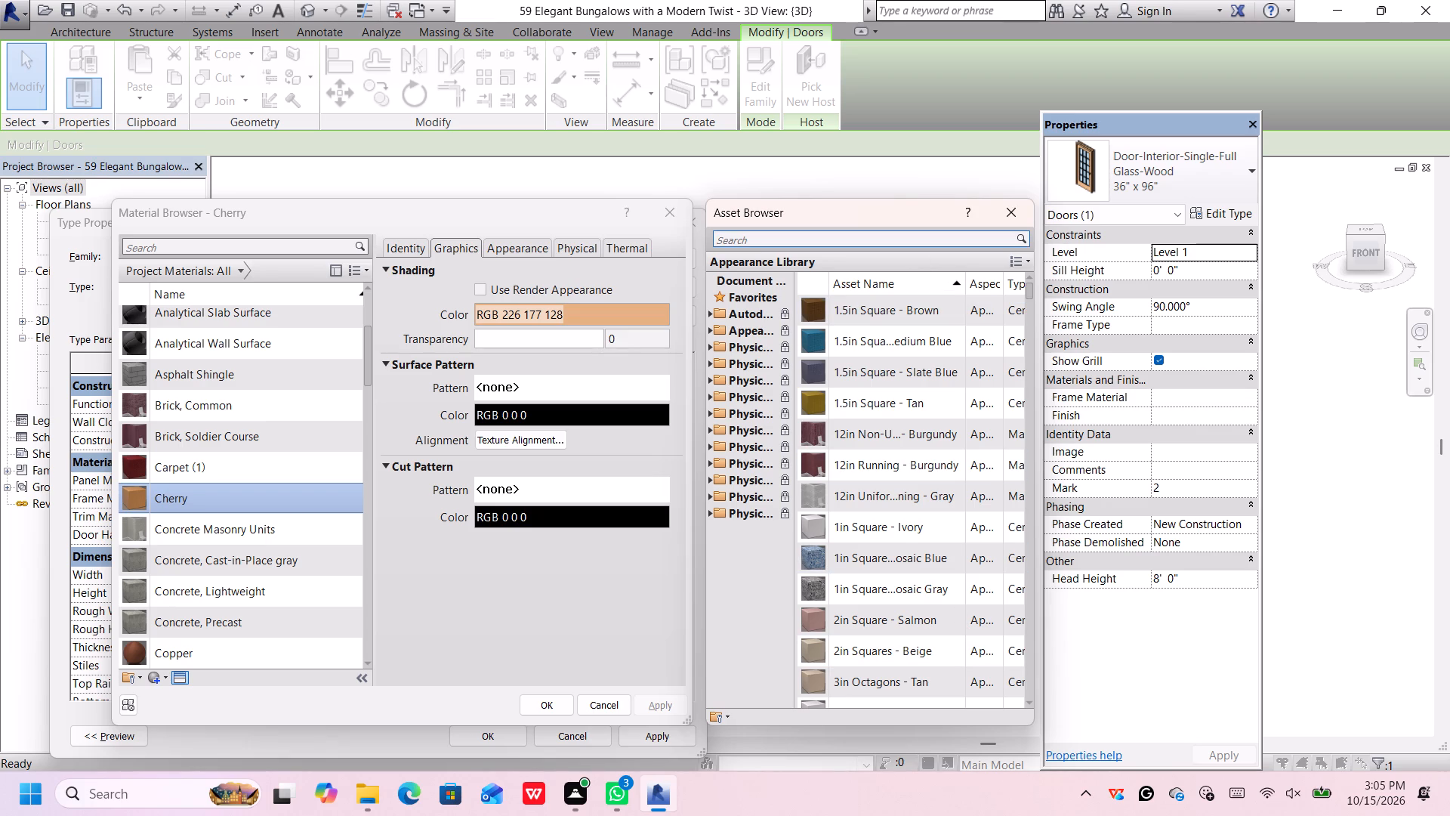
{"action": "left_click", "coordinate": [925, 237]}
{"action": "key", "text": "w"}
{"action": "type", "text": "oo"}
{"action": "key", "text": "d"}
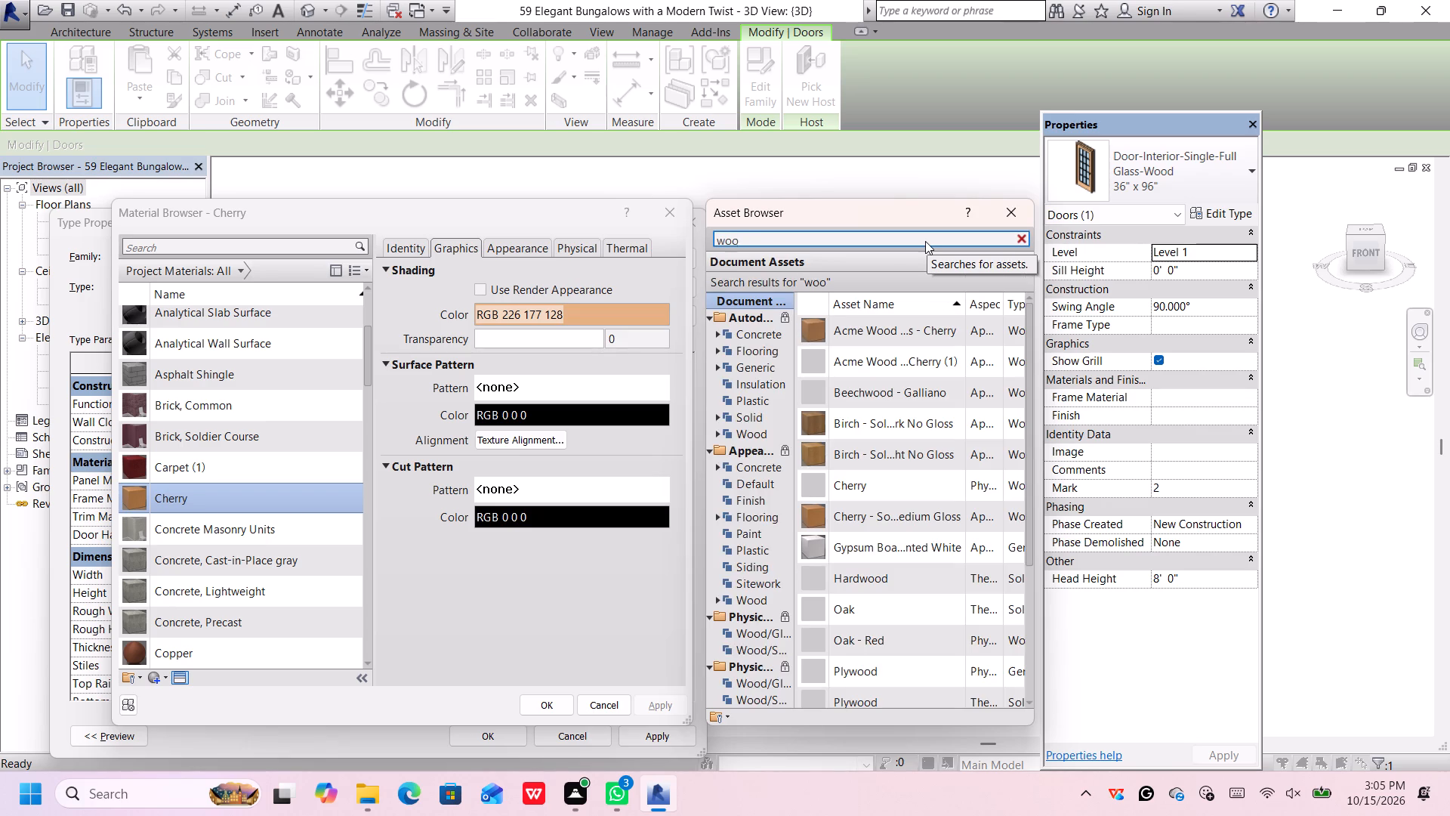
{"action": "key", "text": "Return"}
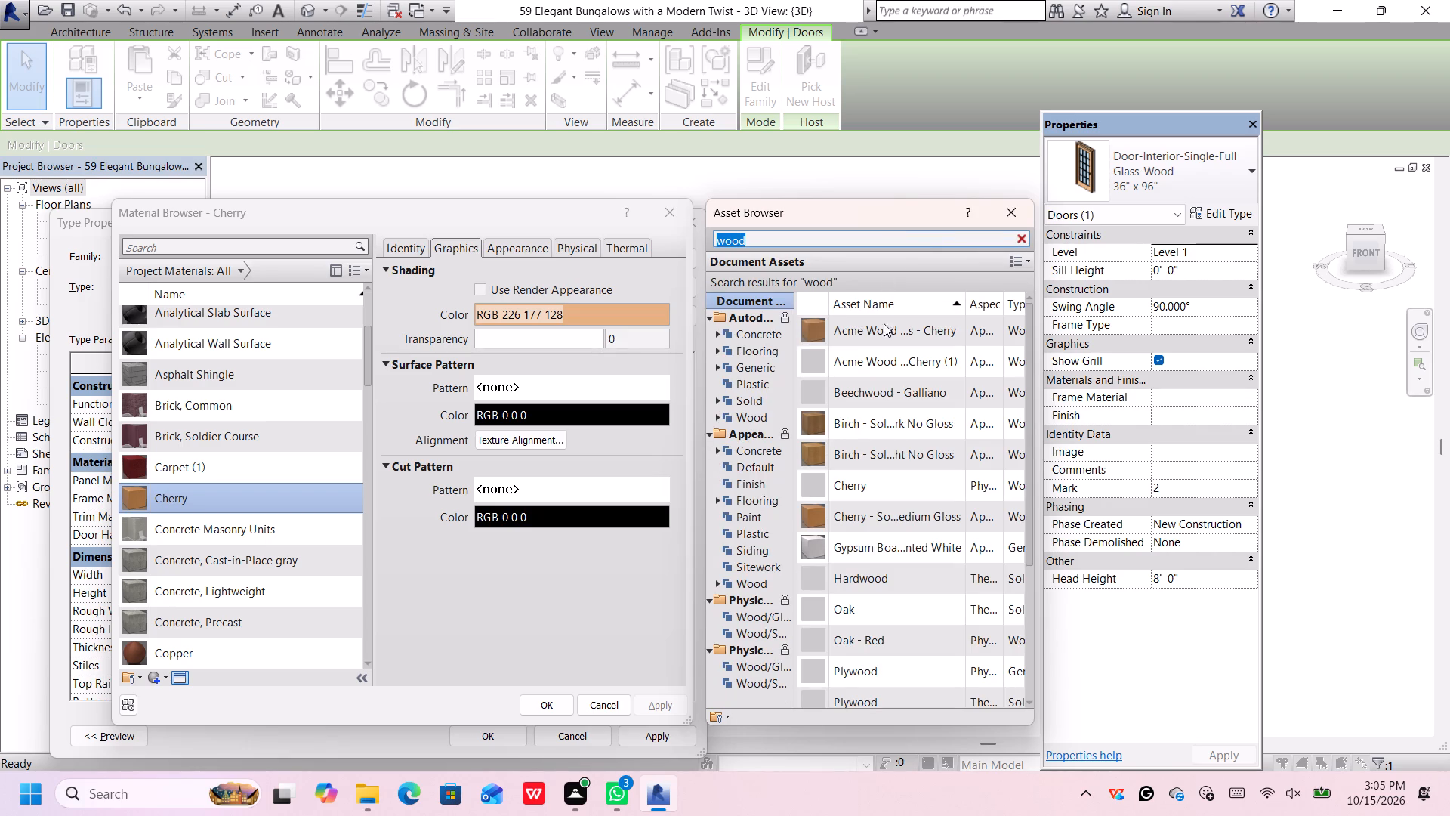
Replace the Cherry material's appearance with the Beechwood - Galliano asset and apply it to the glass door type.
{"action": "scroll", "coordinate": [831, 437], "scroll_direction": "down", "scroll_amount": 3}
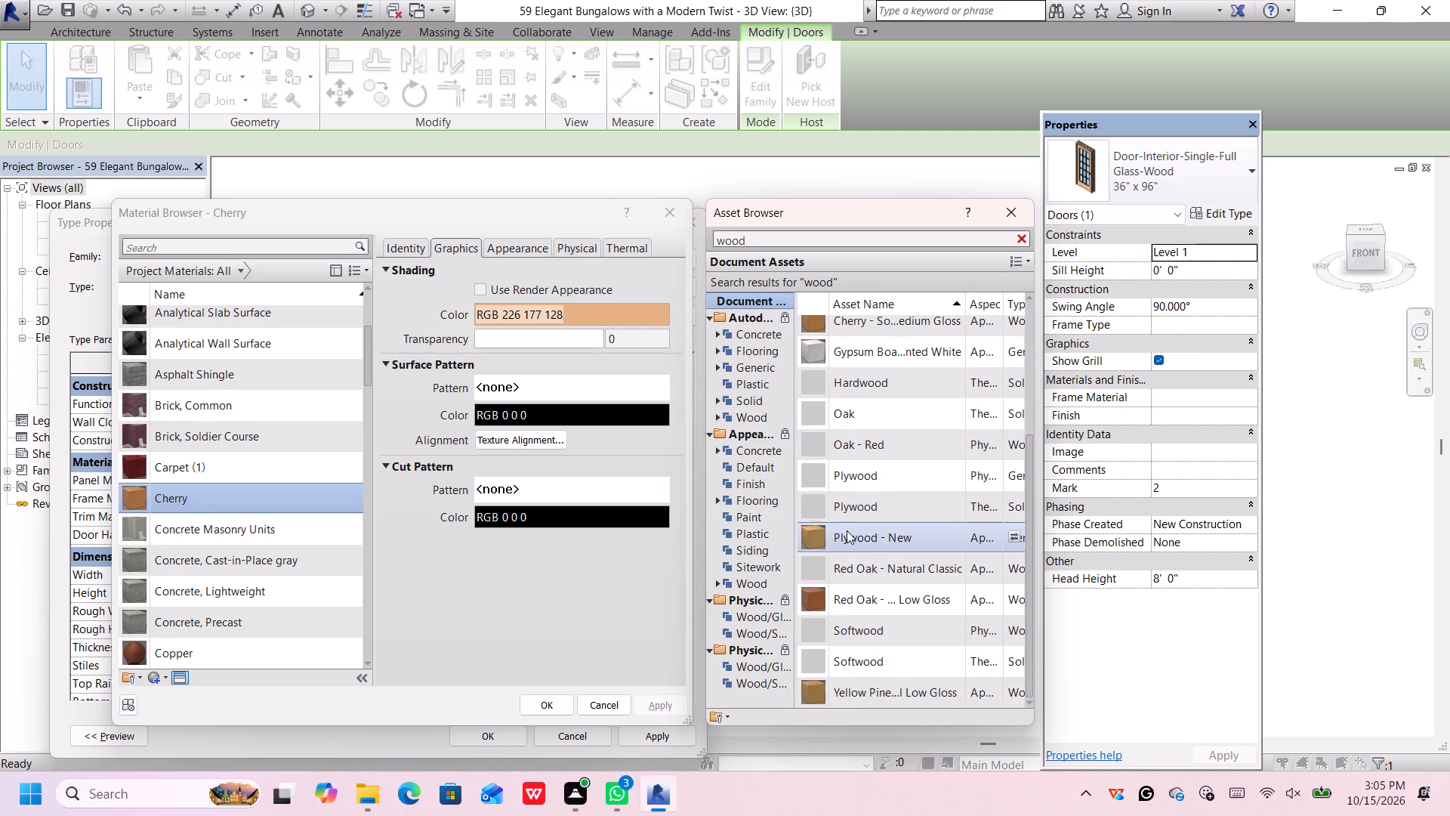
{"action": "scroll", "coordinate": [847, 532], "scroll_direction": "down", "scroll_amount": 3}
{"action": "scroll", "coordinate": [844, 407], "scroll_direction": "up", "scroll_amount": 1}
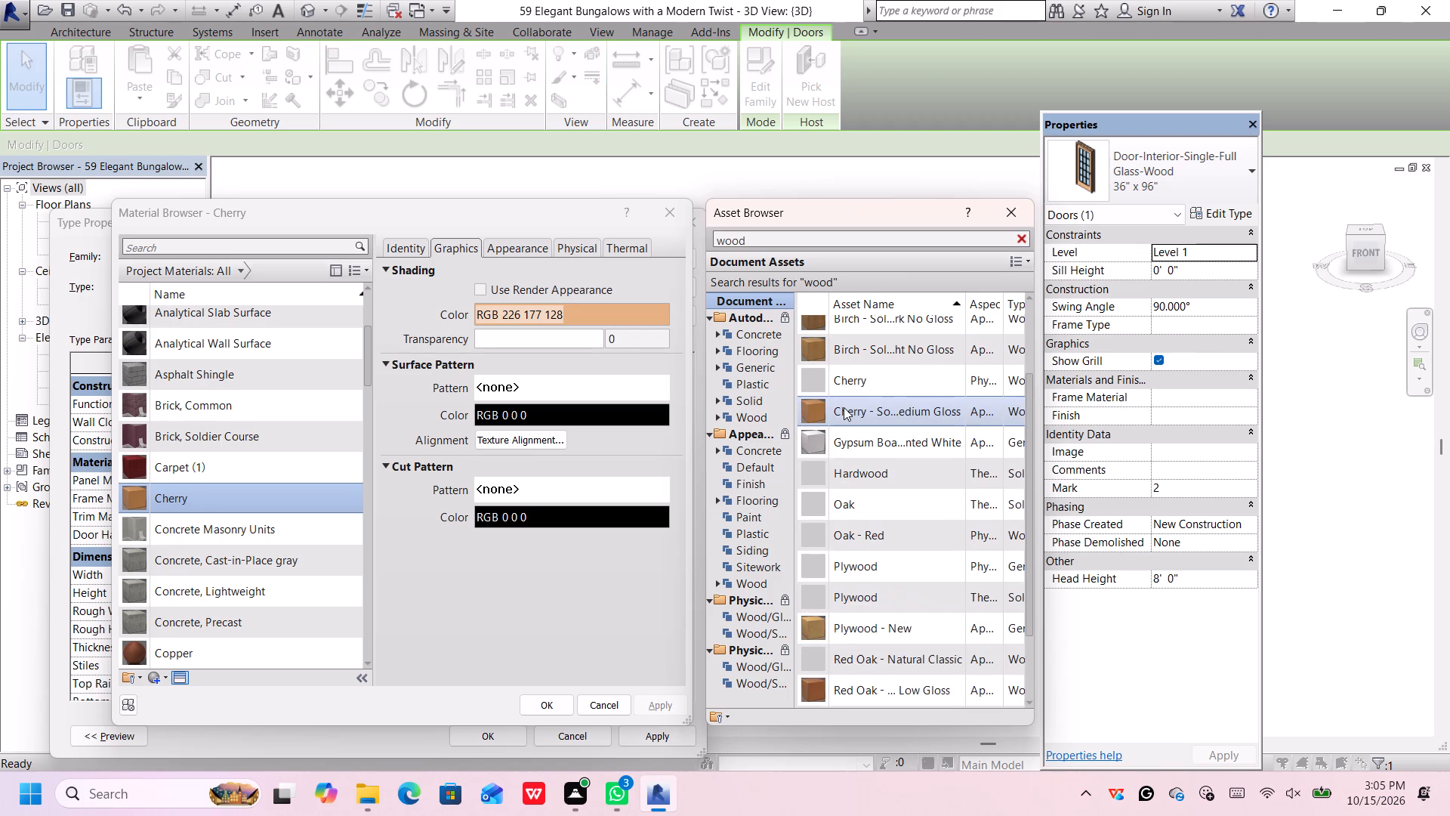
{"action": "scroll", "coordinate": [844, 409], "scroll_direction": "up", "scroll_amount": 2}
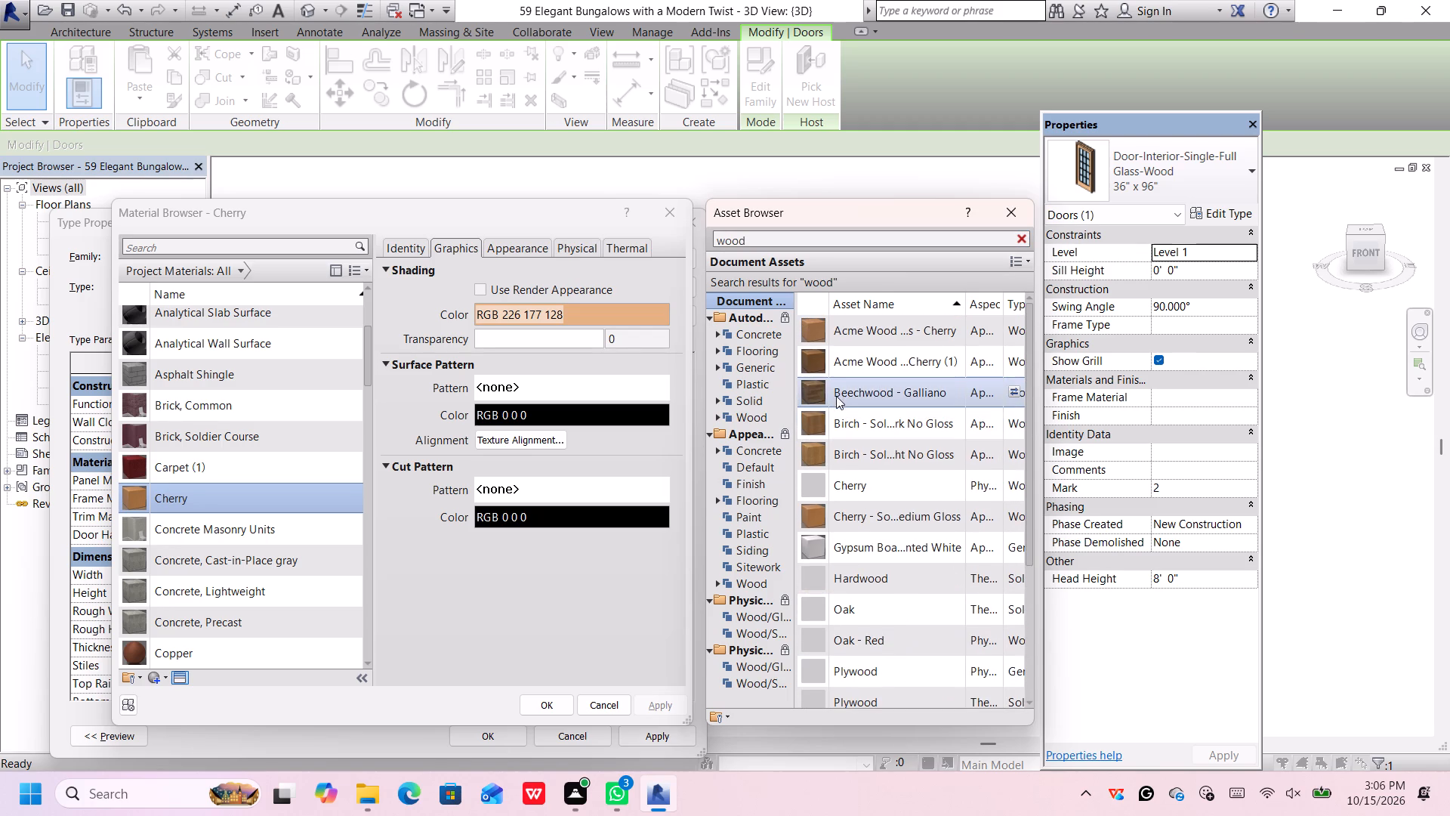
{"action": "left_click", "coordinate": [826, 391]}
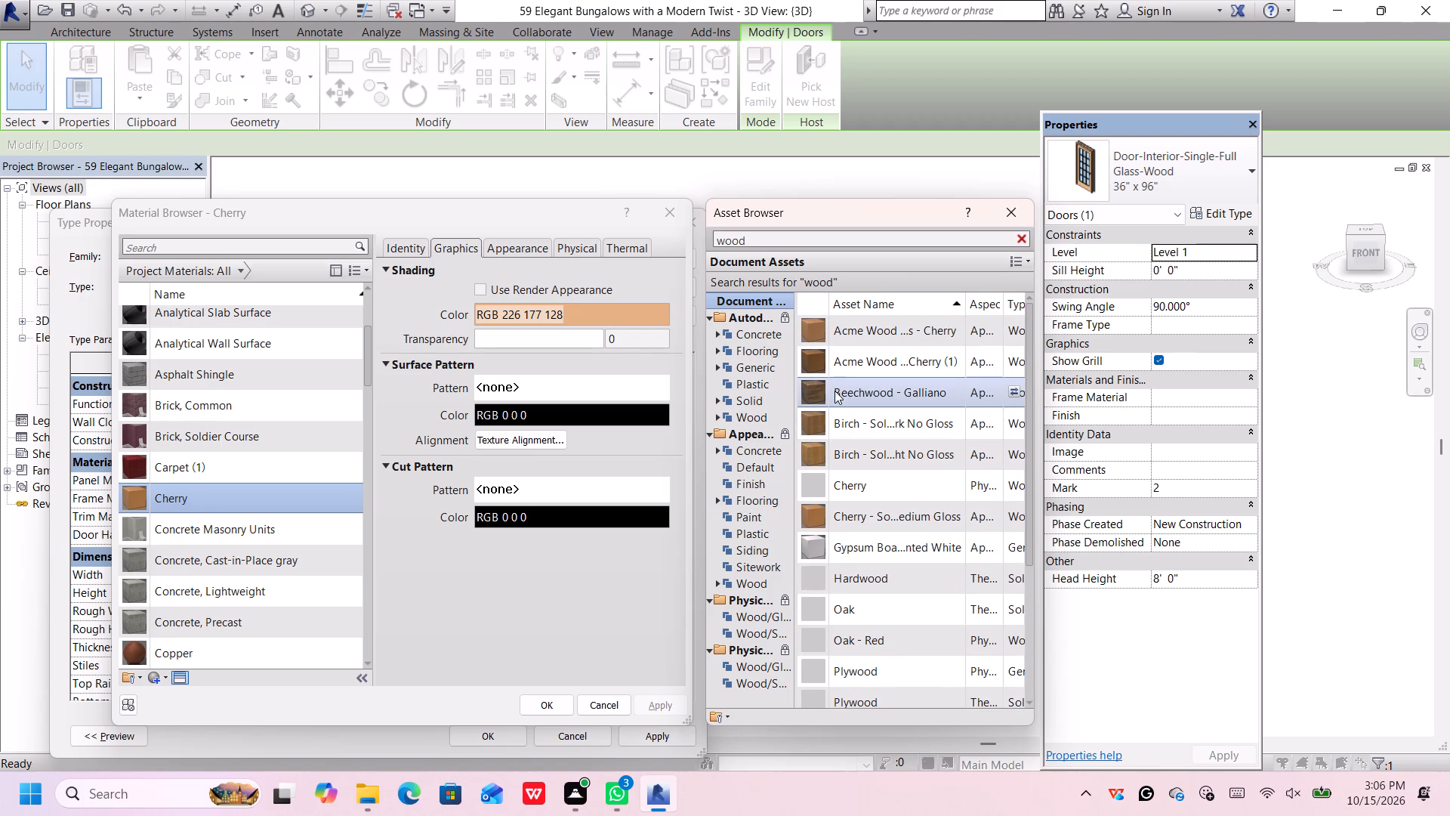
{"action": "double_click", "coordinate": [826, 393]}
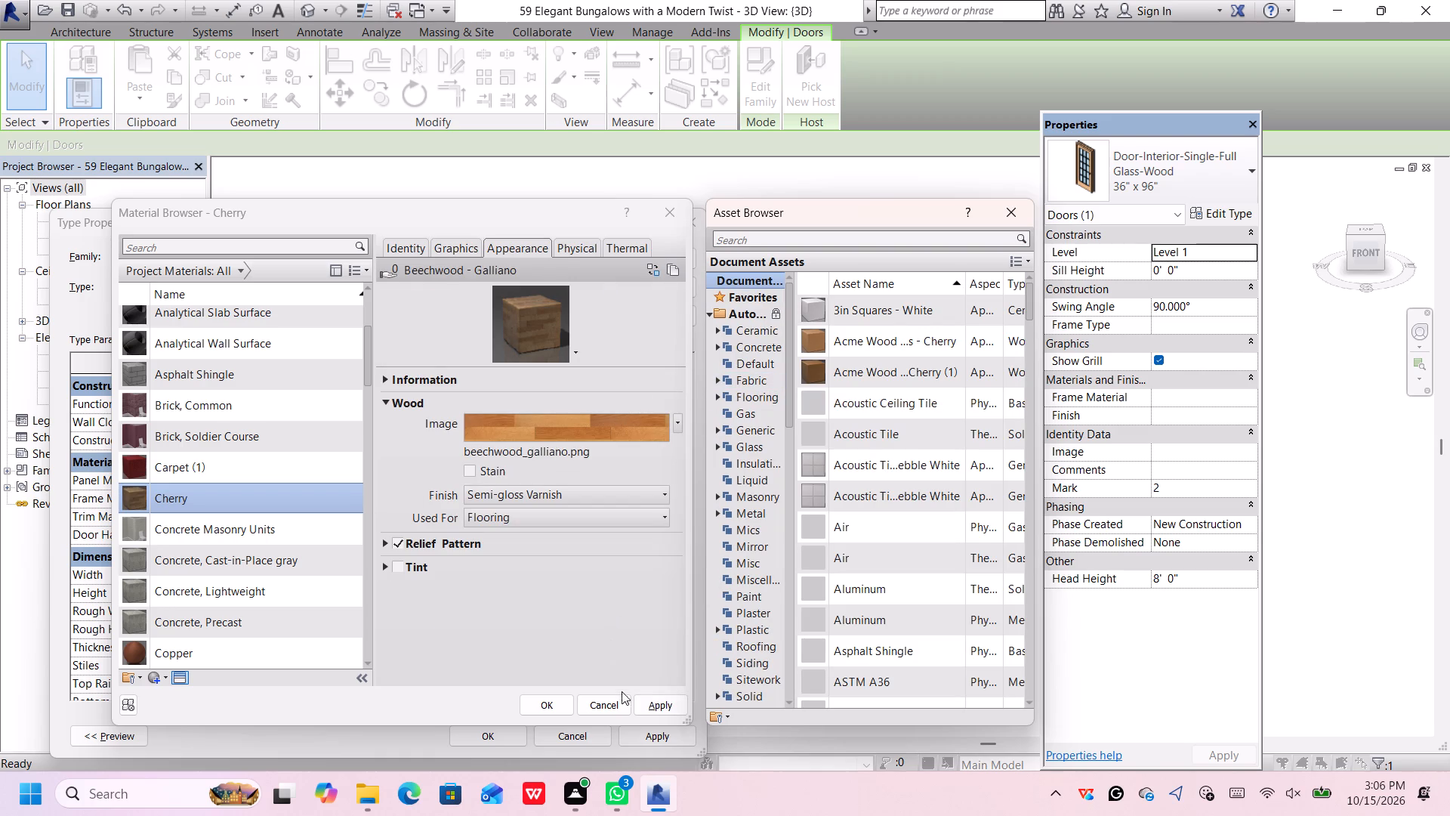
{"action": "left_click", "coordinate": [668, 703]}
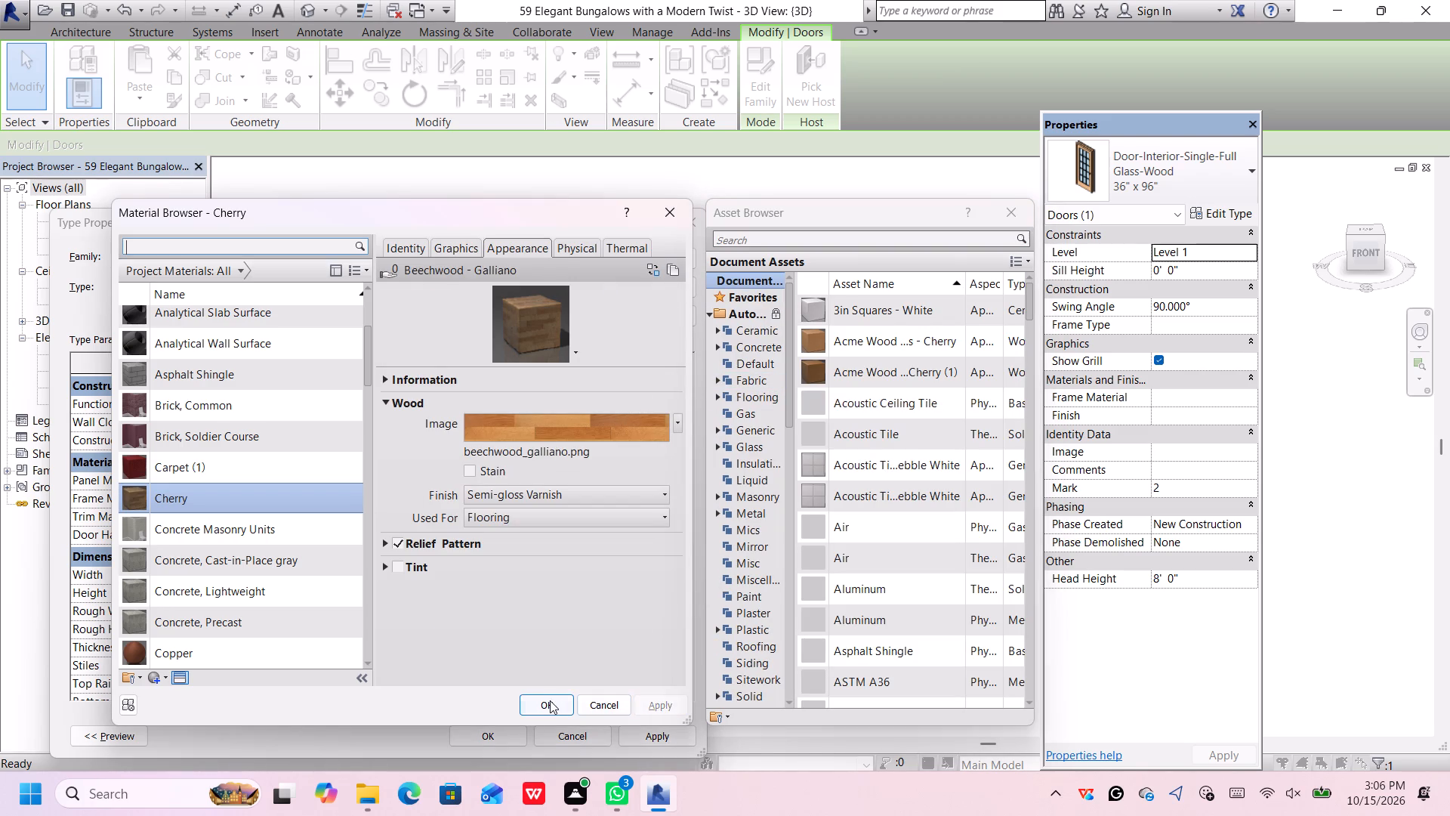
{"action": "left_click", "coordinate": [550, 700]}
{"action": "scroll", "coordinate": [646, 722], "scroll_direction": "down", "scroll_amount": 5}
{"action": "left_click", "coordinate": [643, 732]}
{"action": "scroll", "coordinate": [852, 450], "scroll_direction": "down", "scroll_amount": 1}
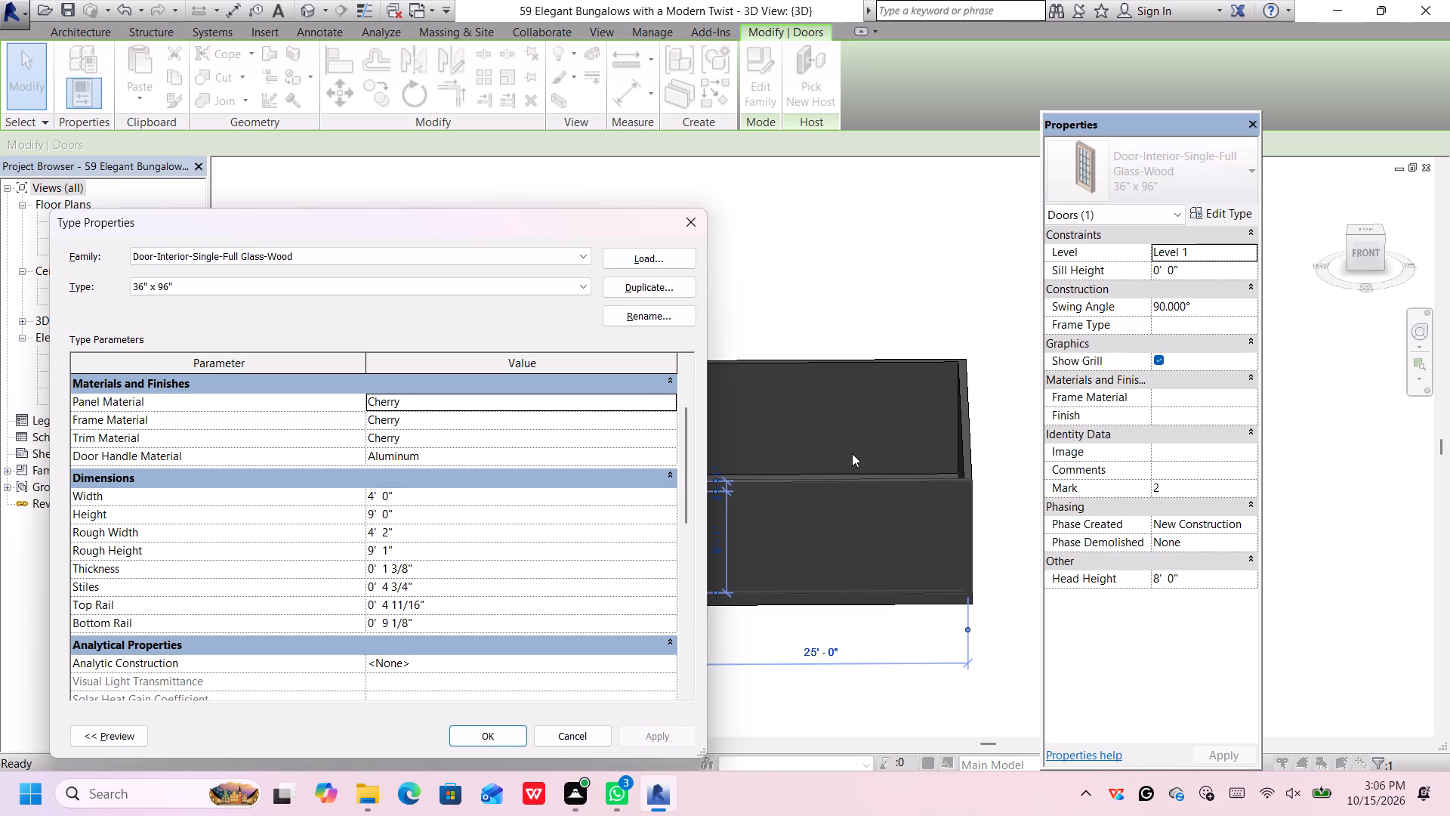
{"action": "scroll", "coordinate": [852, 453], "scroll_direction": "down", "scroll_amount": 3}
{"action": "scroll", "coordinate": [868, 518], "scroll_direction": "down", "scroll_amount": 3}
{"action": "middle_click_drag", "start_coordinate": [872, 558], "coordinate": [884, 544]}
{"action": "left_click", "coordinate": [509, 740]}
Examine the glass door's wood finish on the front wall up close and from a level front view.
{"action": "scroll", "coordinate": [629, 654], "scroll_direction": "down", "scroll_amount": 2}
{"action": "scroll", "coordinate": [673, 607], "scroll_direction": "up", "scroll_amount": 2}
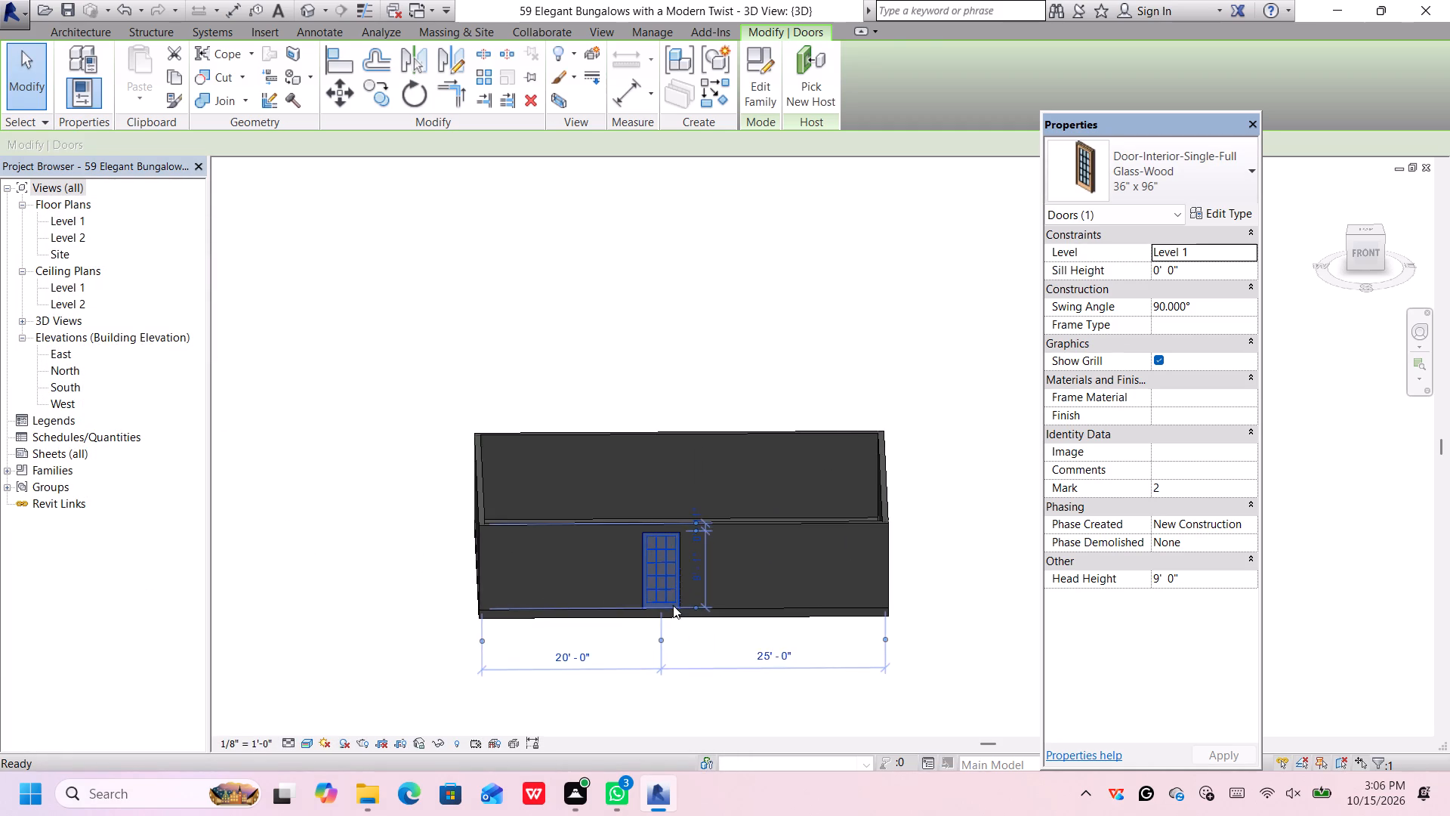
{"action": "scroll", "coordinate": [673, 605], "scroll_direction": "up", "scroll_amount": 4}
{"action": "left_click", "coordinate": [687, 644]}
{"action": "middle_click_drag", "start_coordinate": [696, 678], "coordinate": [708, 647]}
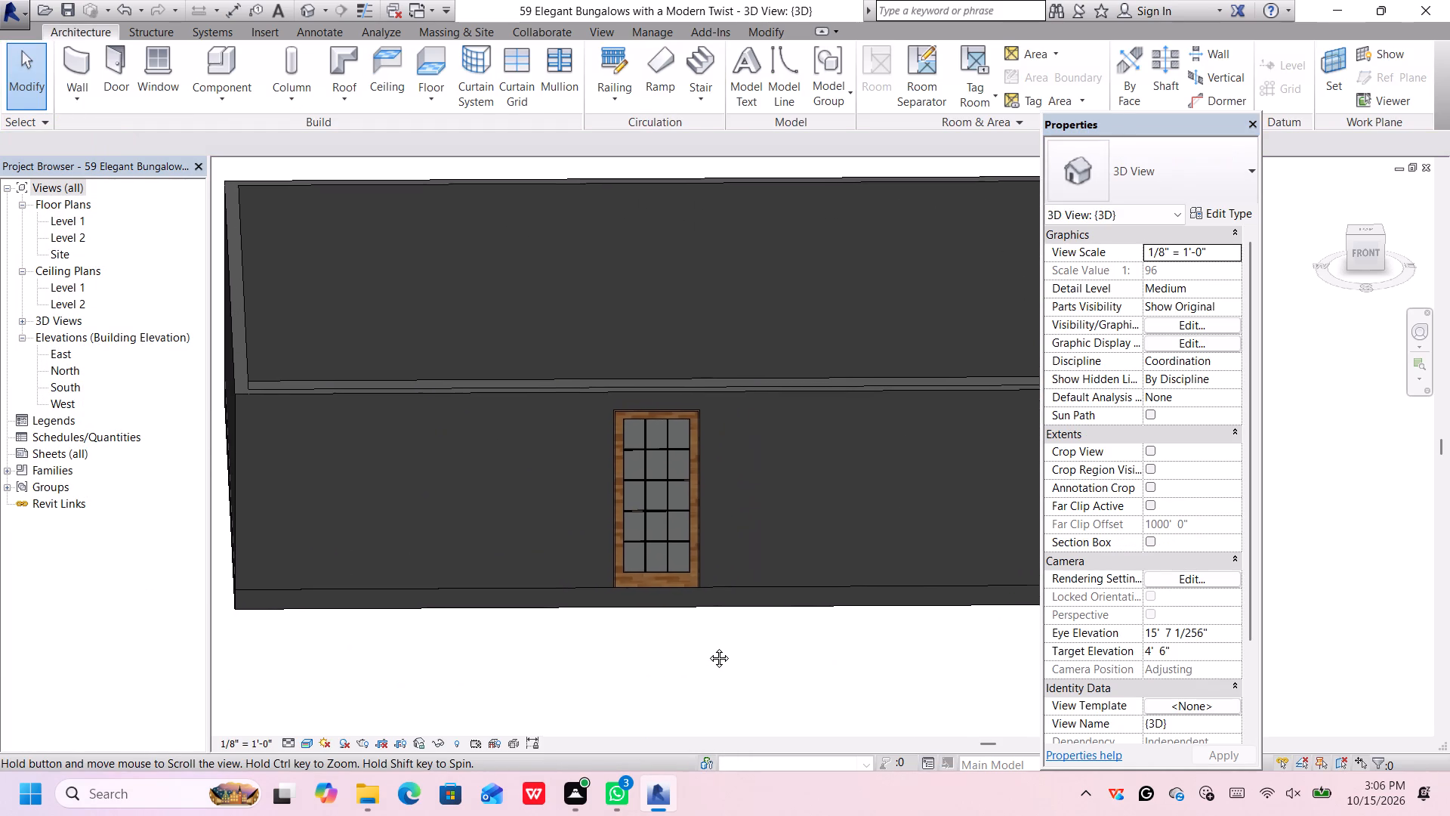
{"action": "middle_click_drag", "start_coordinate": [708, 647], "coordinate": [713, 647]}
{"action": "middle_click_drag", "start_coordinate": [713, 642], "coordinate": [708, 632]}
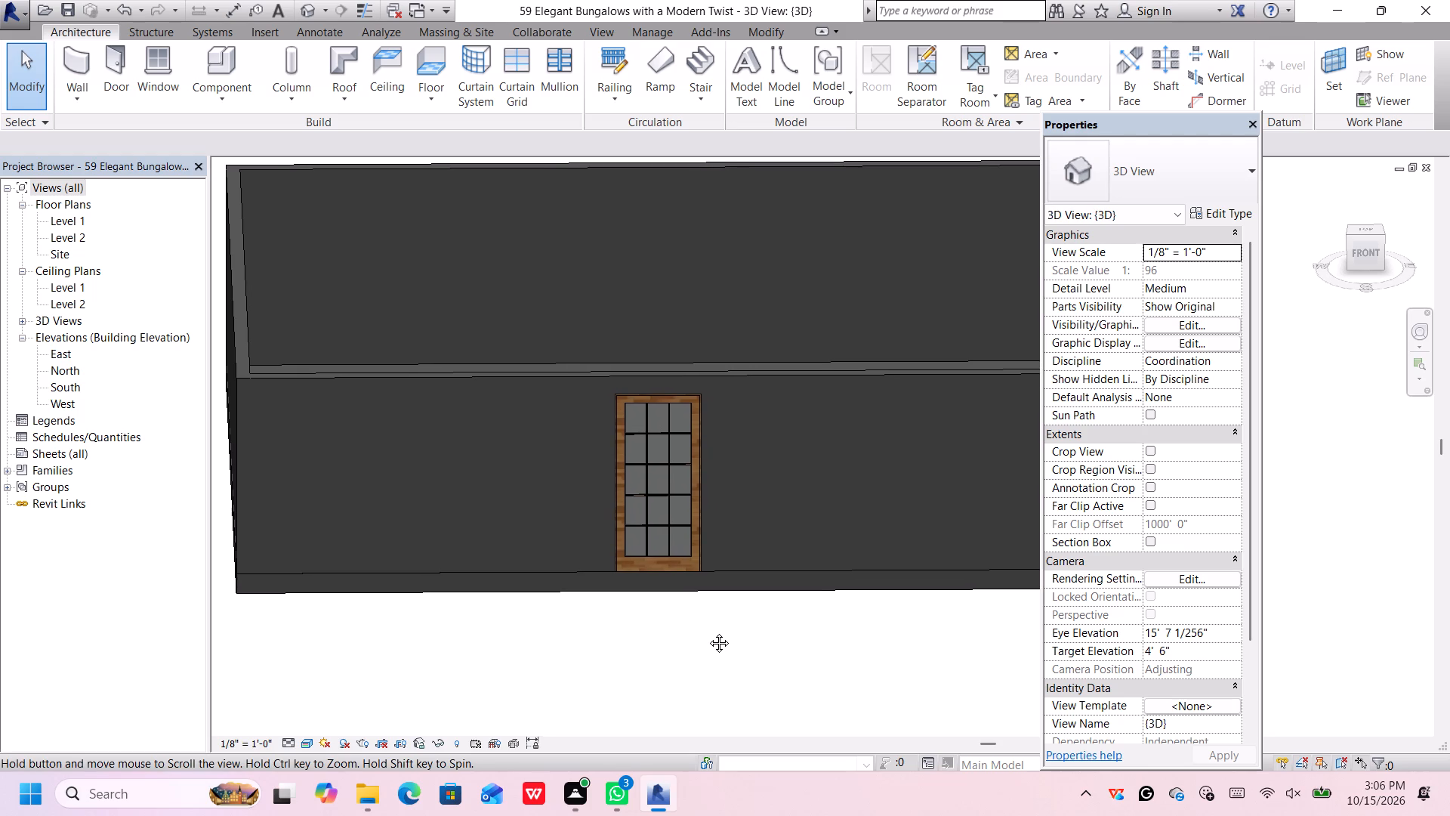
{"action": "middle_click_drag", "start_coordinate": [708, 632], "coordinate": [699, 502]}
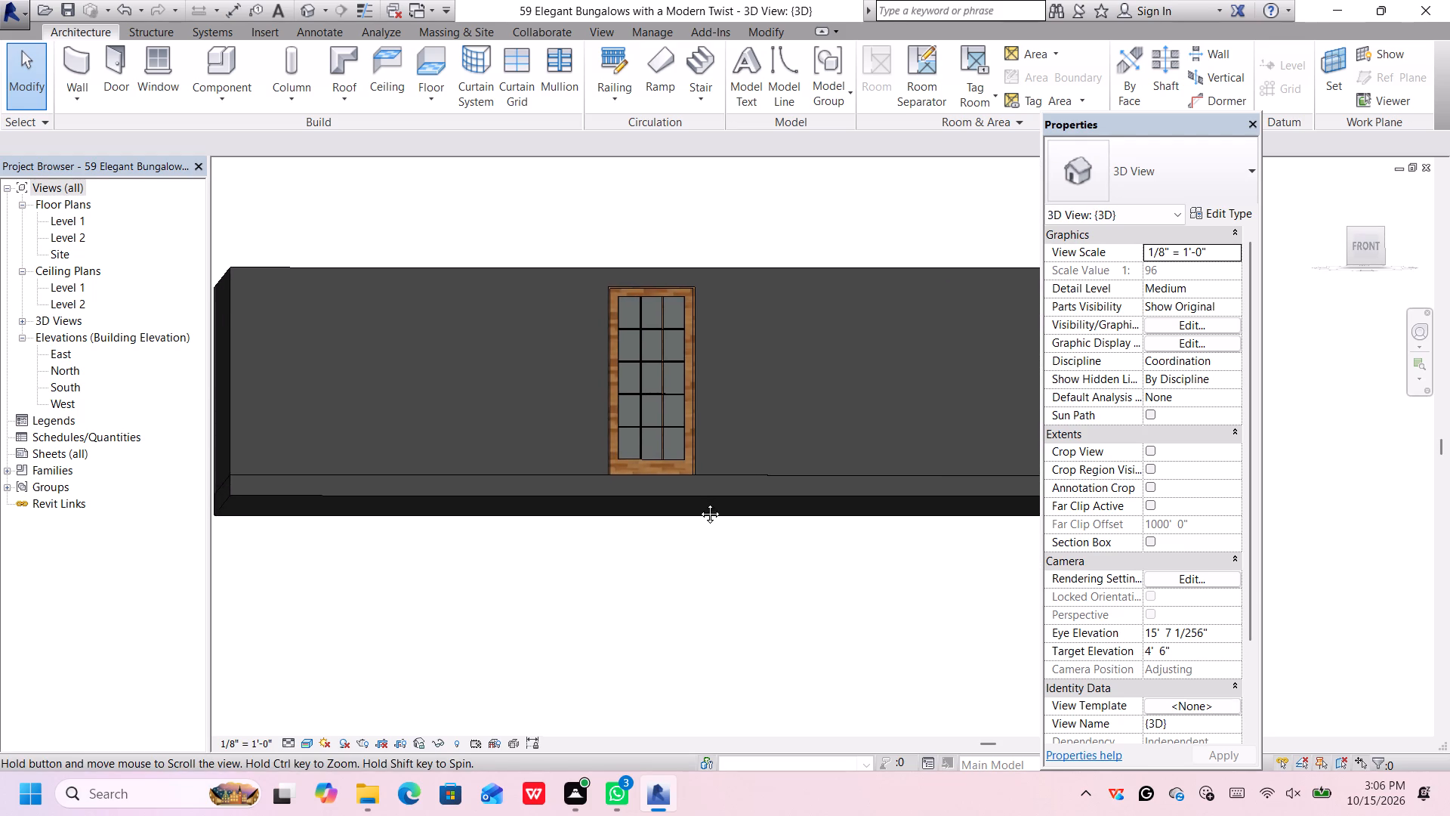
{"action": "middle_click_drag", "start_coordinate": [699, 502], "coordinate": [699, 504]}
{"action": "middle_click", "coordinate": [697, 505]}
{"action": "middle_click", "coordinate": [697, 505]}
{"action": "scroll", "coordinate": [782, 468], "scroll_direction": "up", "scroll_amount": 1}
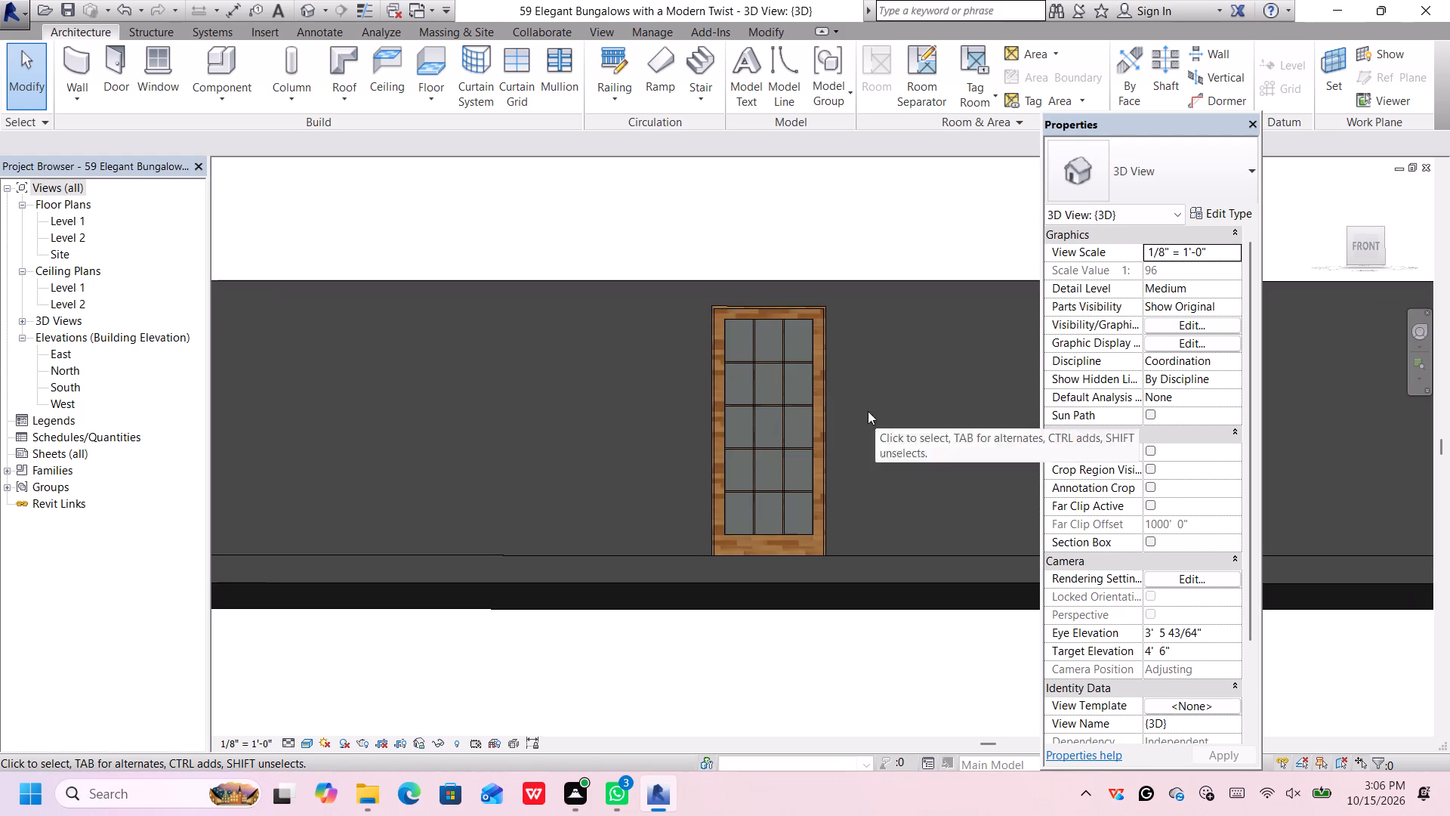
Reopen the door type's panel material and compare the appearances of Brick, Soldier Course; Cherry; Carpet (1); and Brick, Common.
{"action": "left_click", "coordinate": [818, 406]}
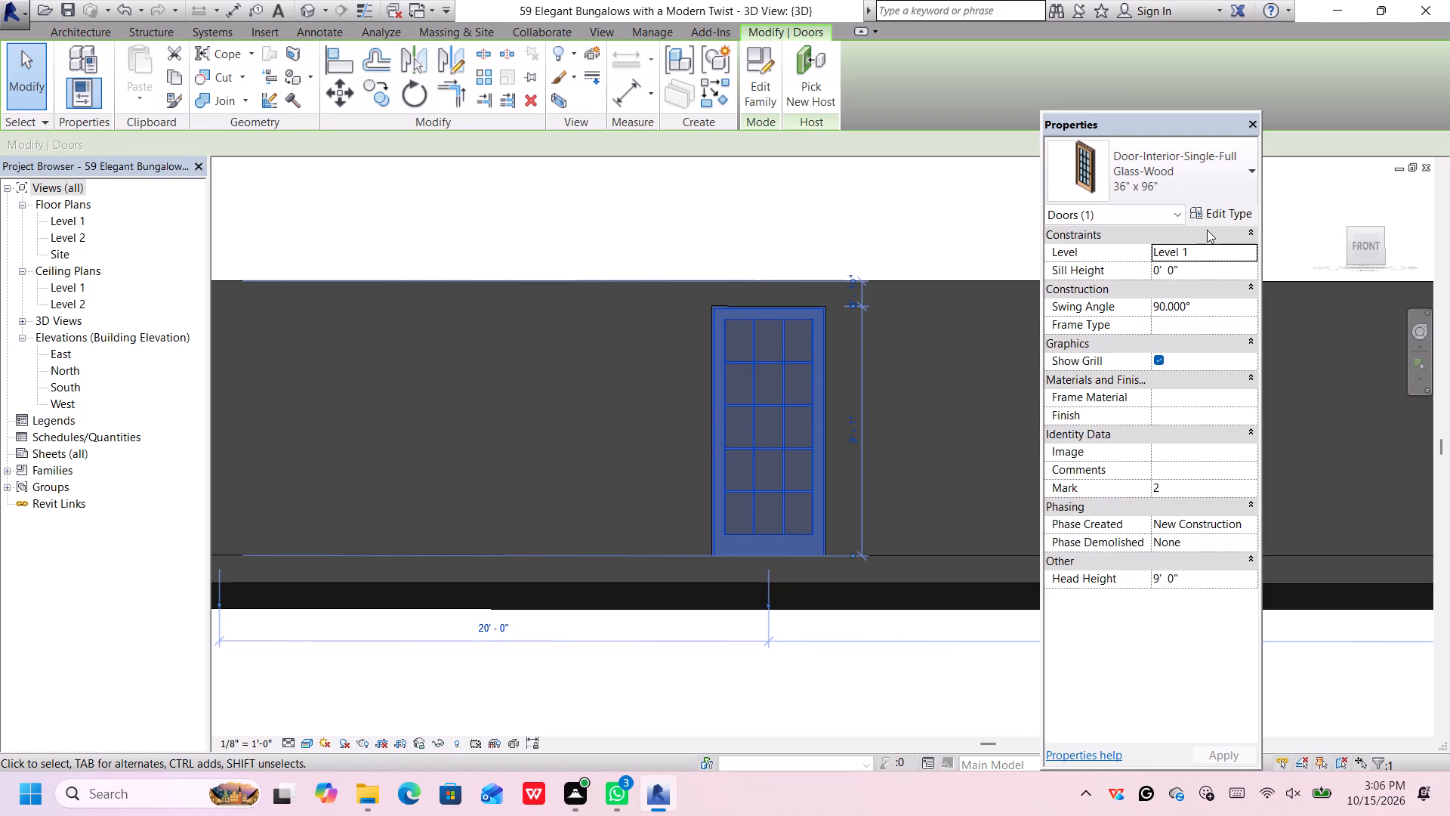
{"action": "left_click", "coordinate": [1216, 214]}
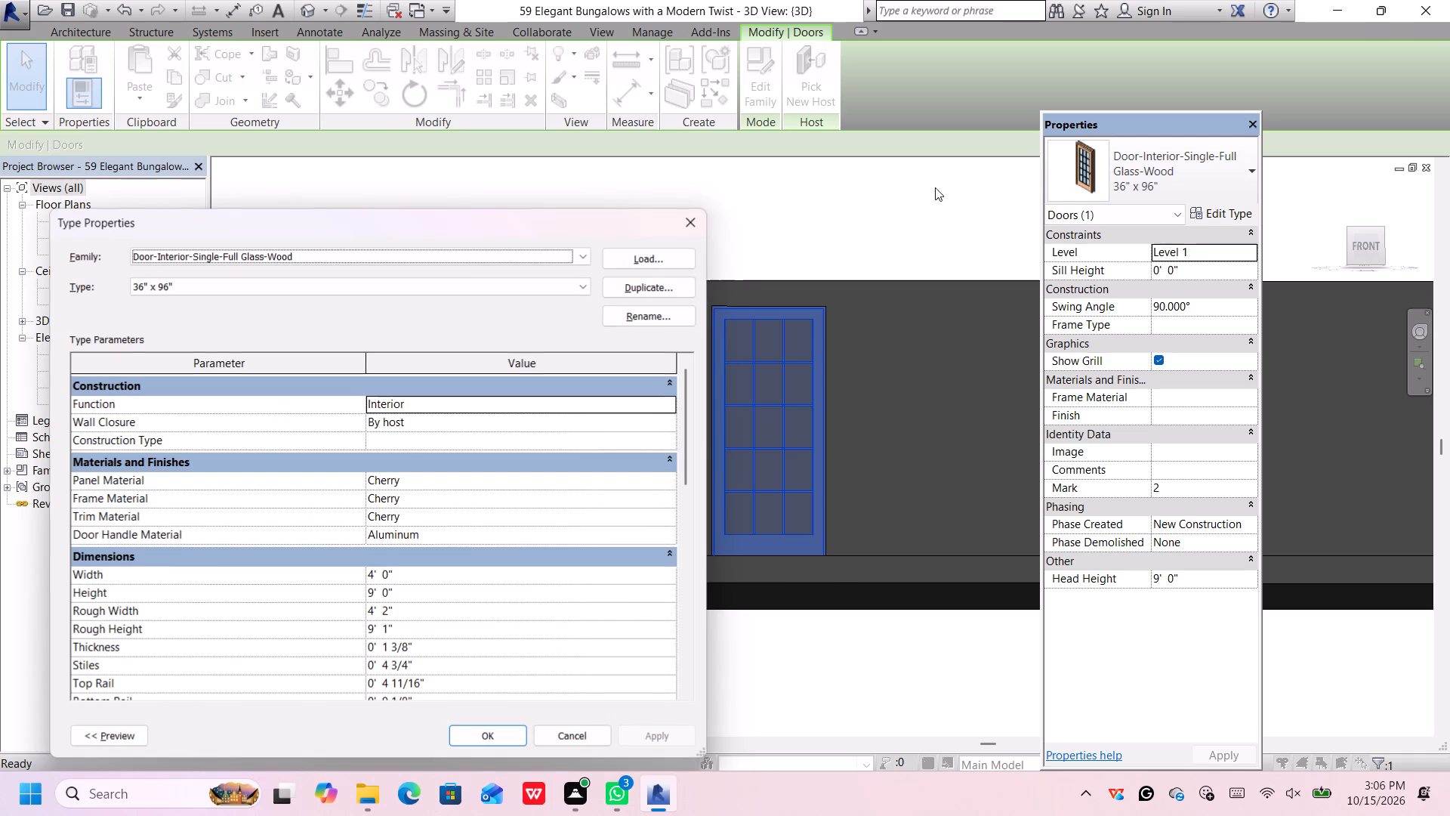
{"action": "left_click", "coordinate": [668, 483]}
{"action": "left_click", "coordinate": [668, 481]}
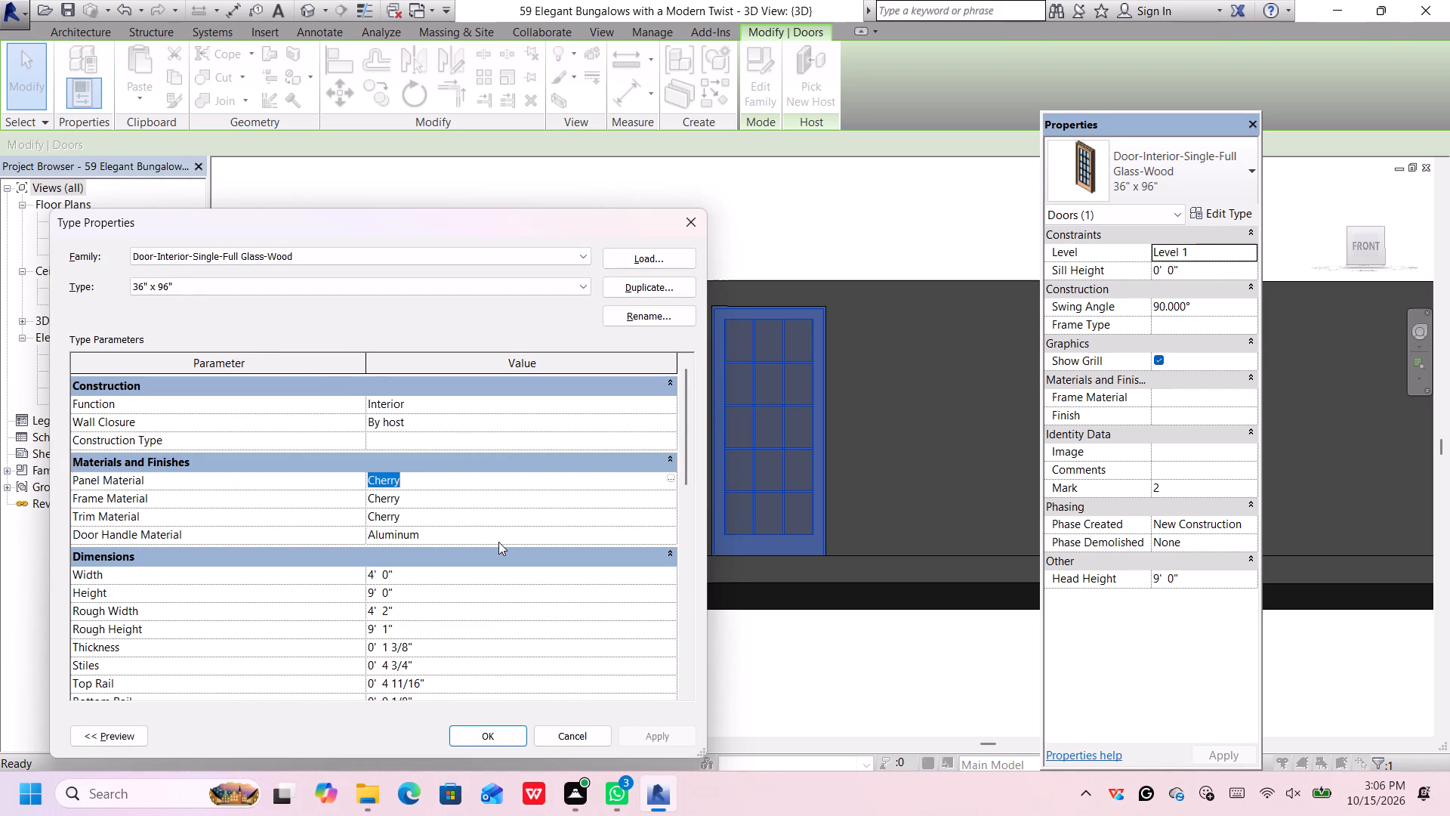
{"action": "left_click", "coordinate": [672, 480]}
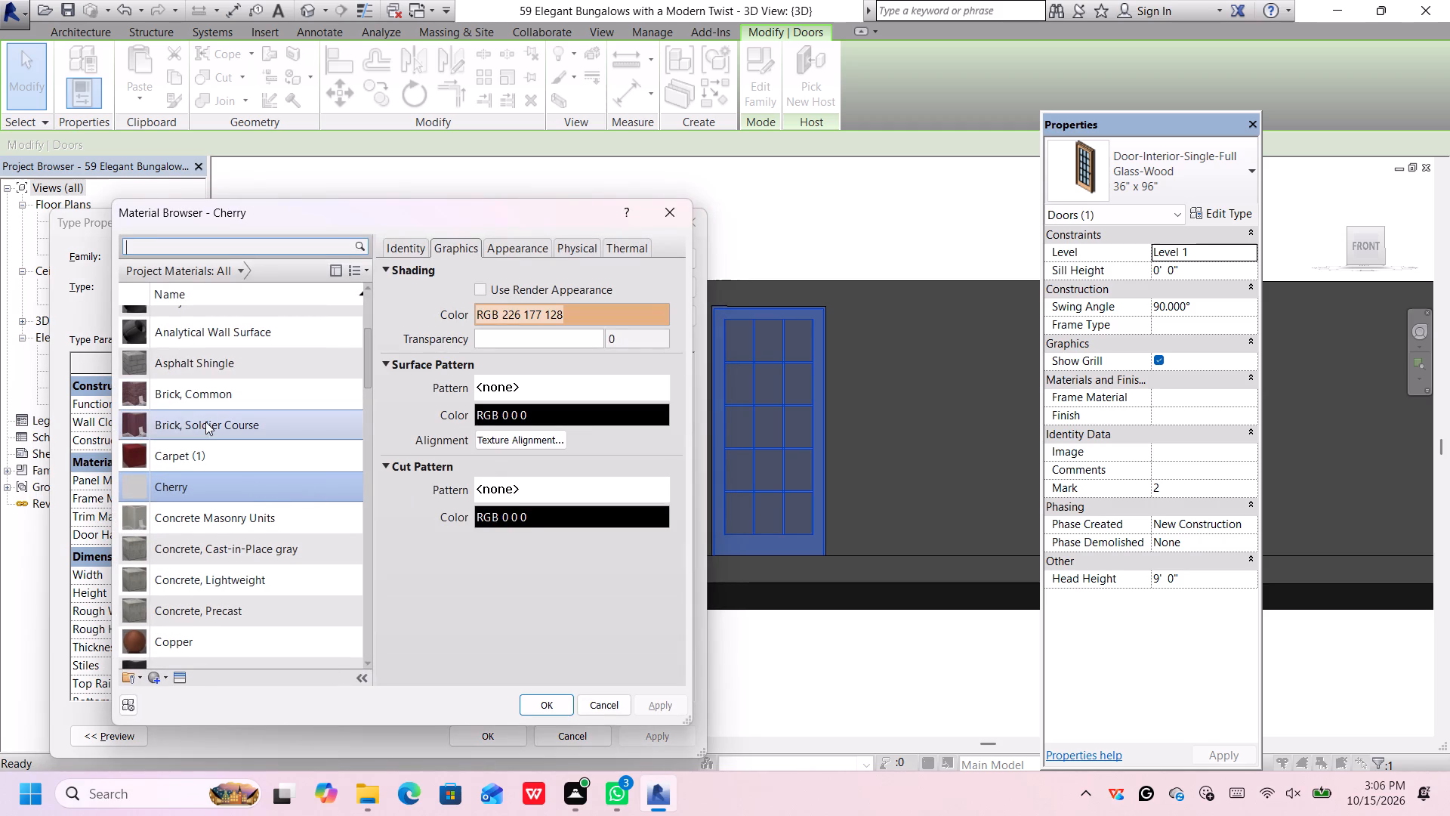
{"action": "left_click", "coordinate": [208, 434]}
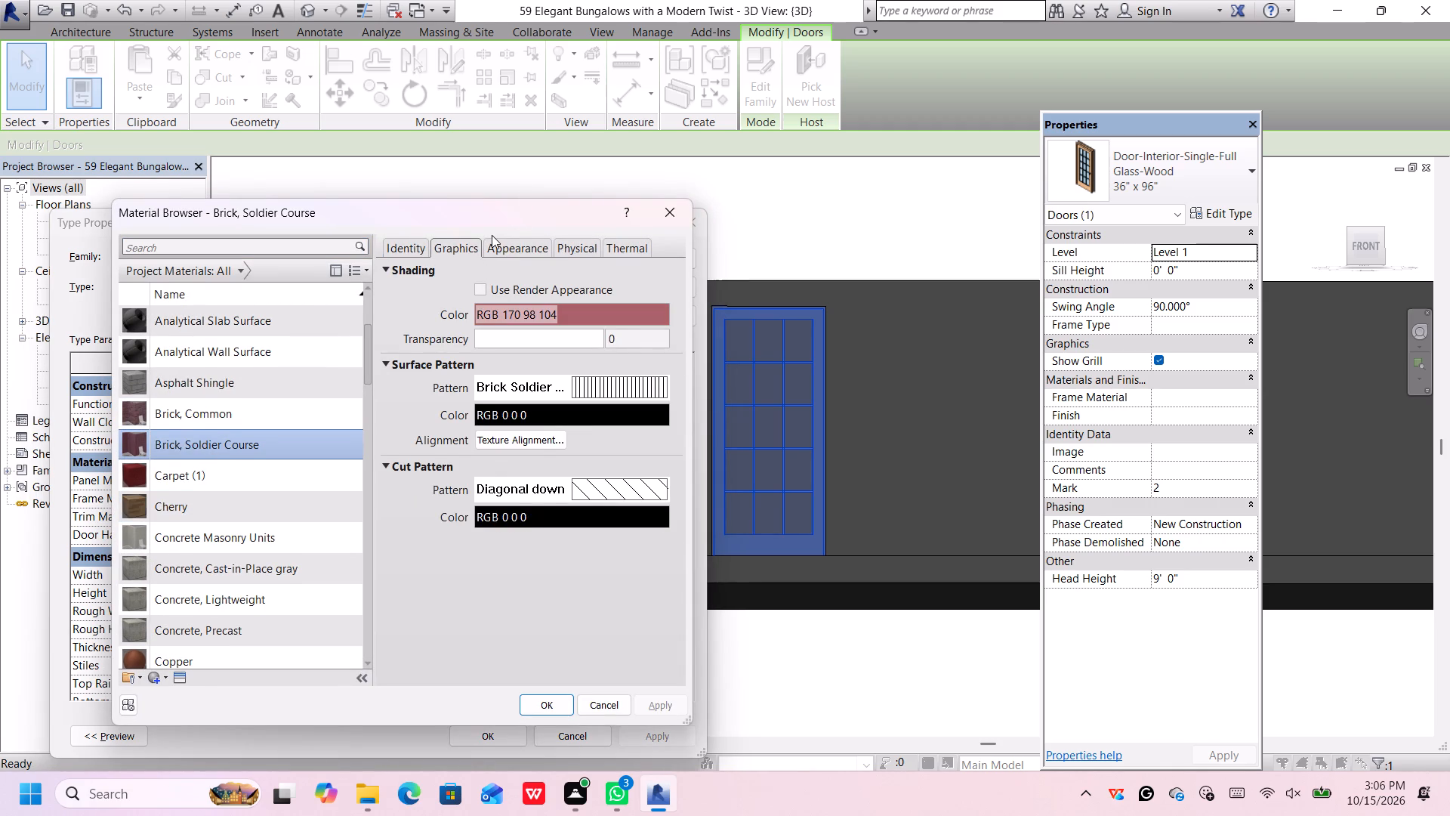
{"action": "left_click", "coordinate": [492, 235]}
{"action": "left_click", "coordinate": [493, 241]}
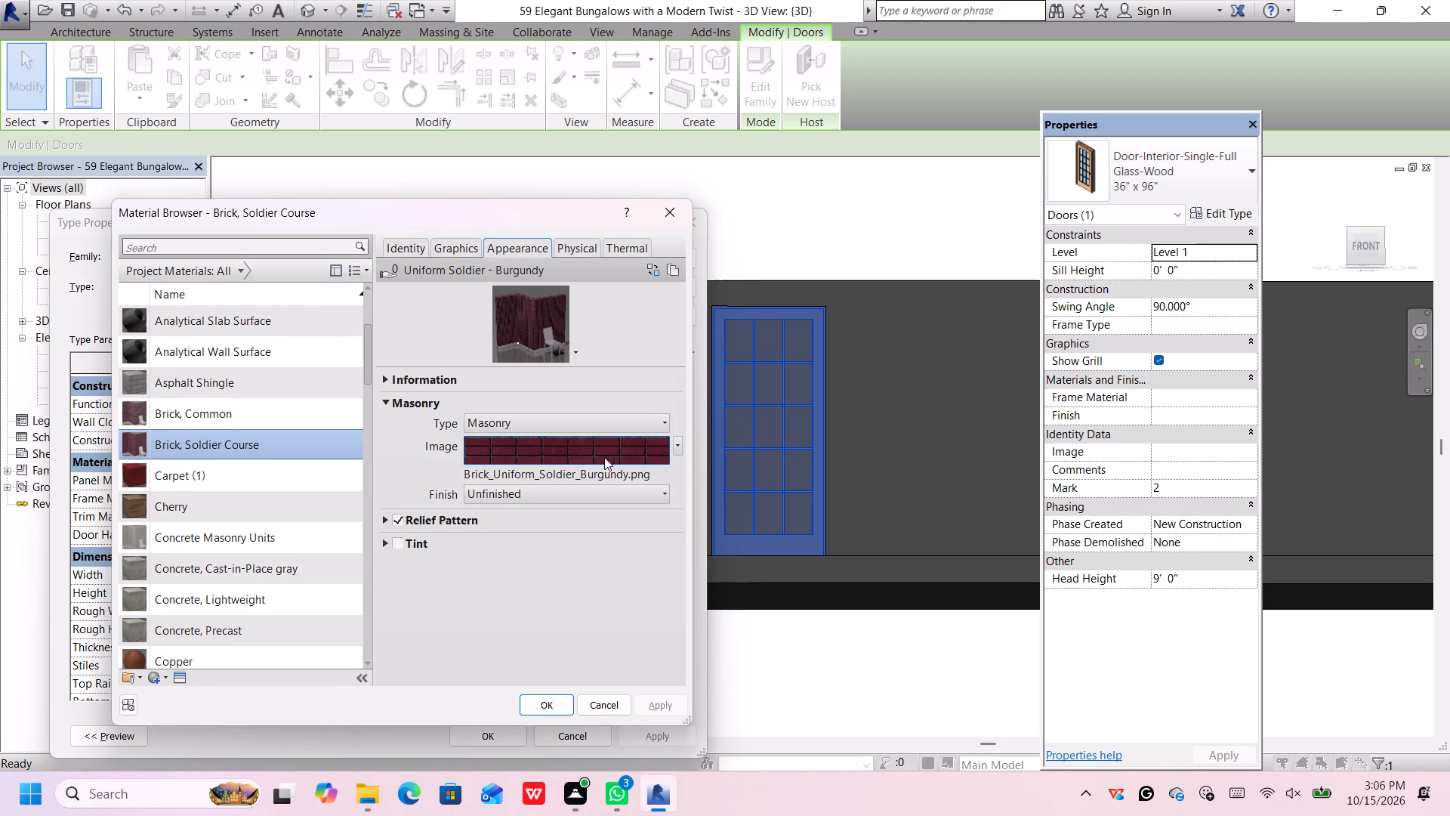
{"action": "left_click", "coordinate": [209, 478]}
{"action": "left_click", "coordinate": [216, 499]}
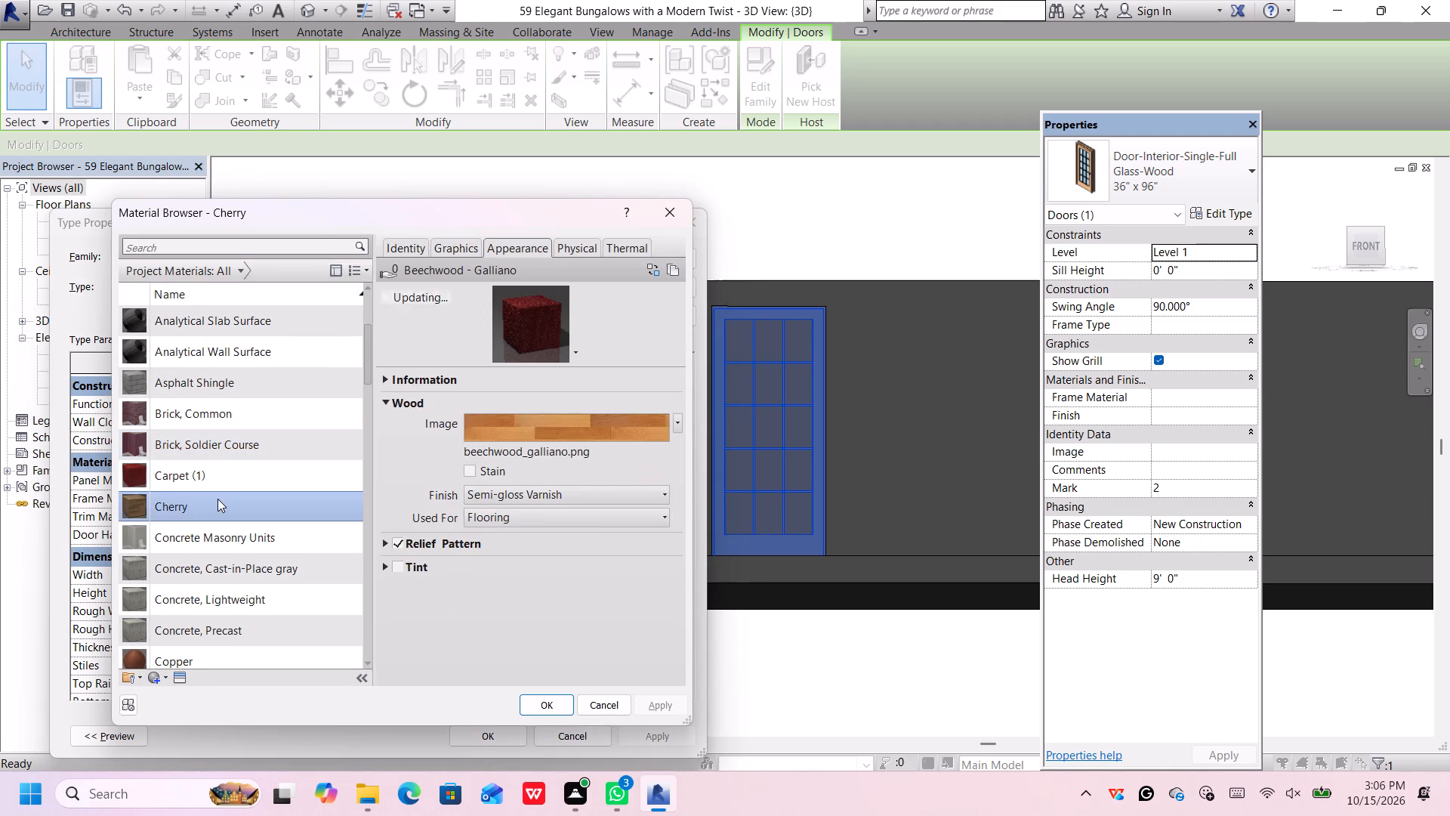
{"action": "left_click", "coordinate": [227, 472]}
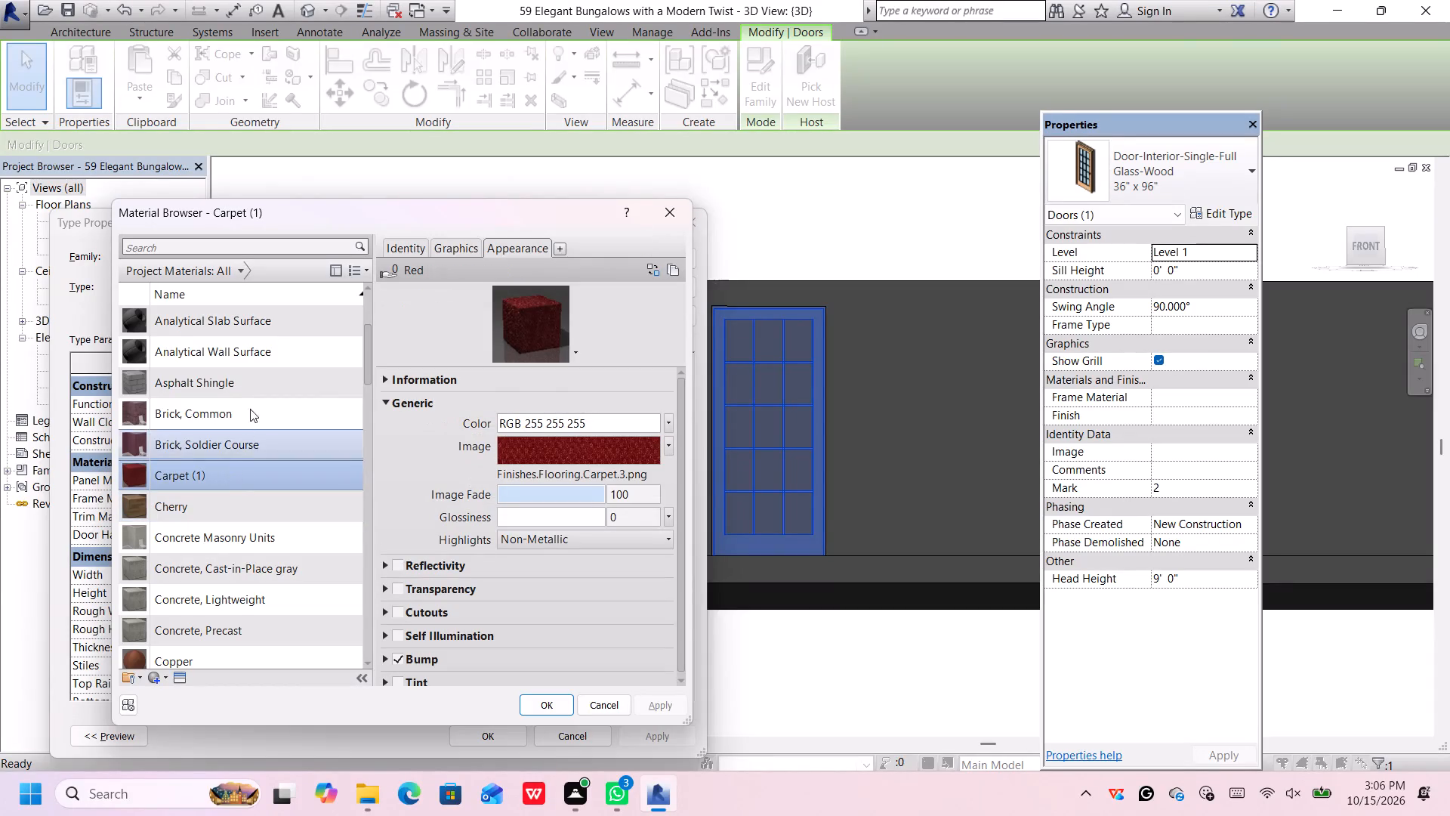
{"action": "left_click", "coordinate": [255, 410]}
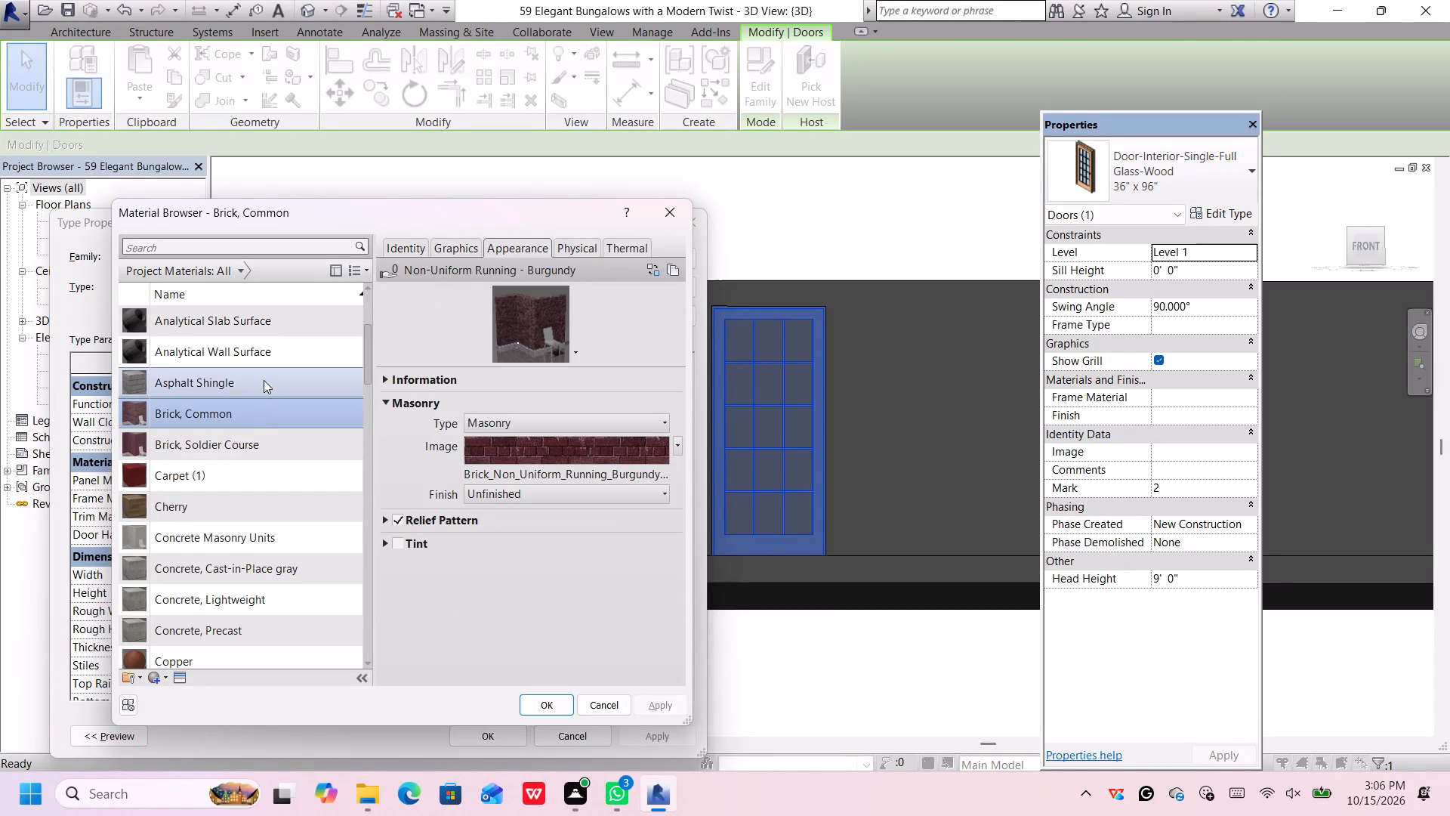
{"action": "scroll", "coordinate": [253, 511], "scroll_direction": "down", "scroll_amount": 2}
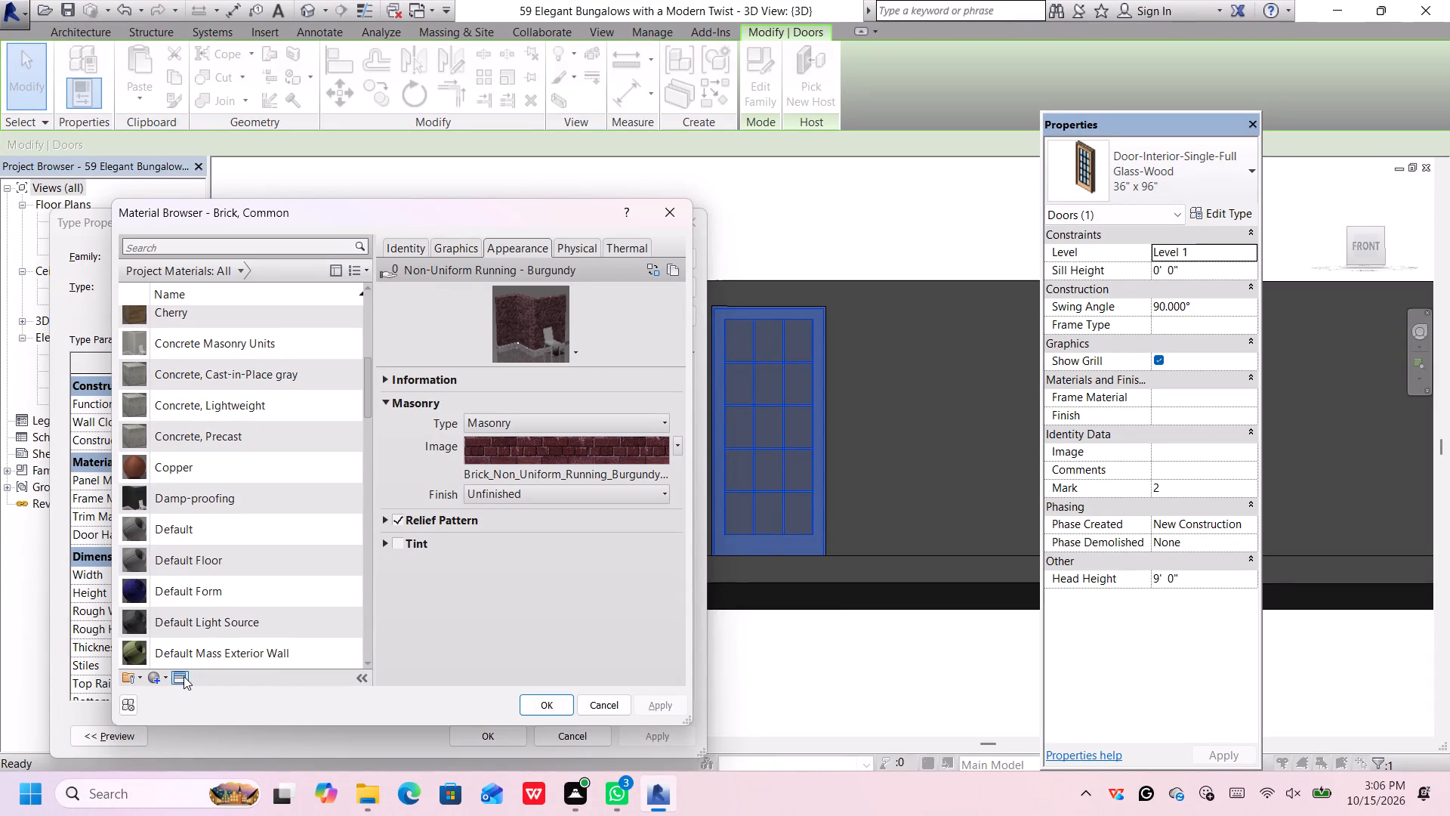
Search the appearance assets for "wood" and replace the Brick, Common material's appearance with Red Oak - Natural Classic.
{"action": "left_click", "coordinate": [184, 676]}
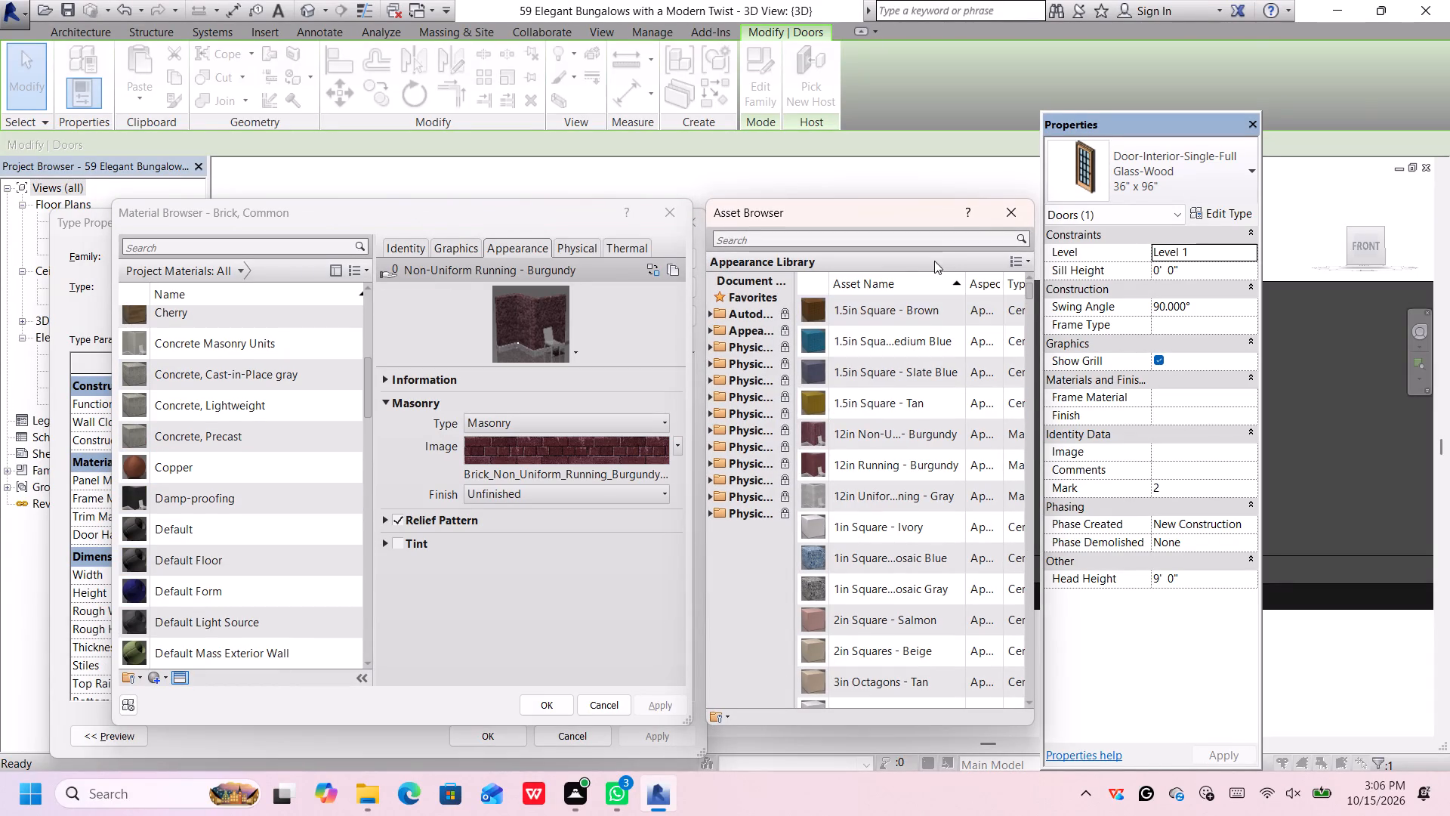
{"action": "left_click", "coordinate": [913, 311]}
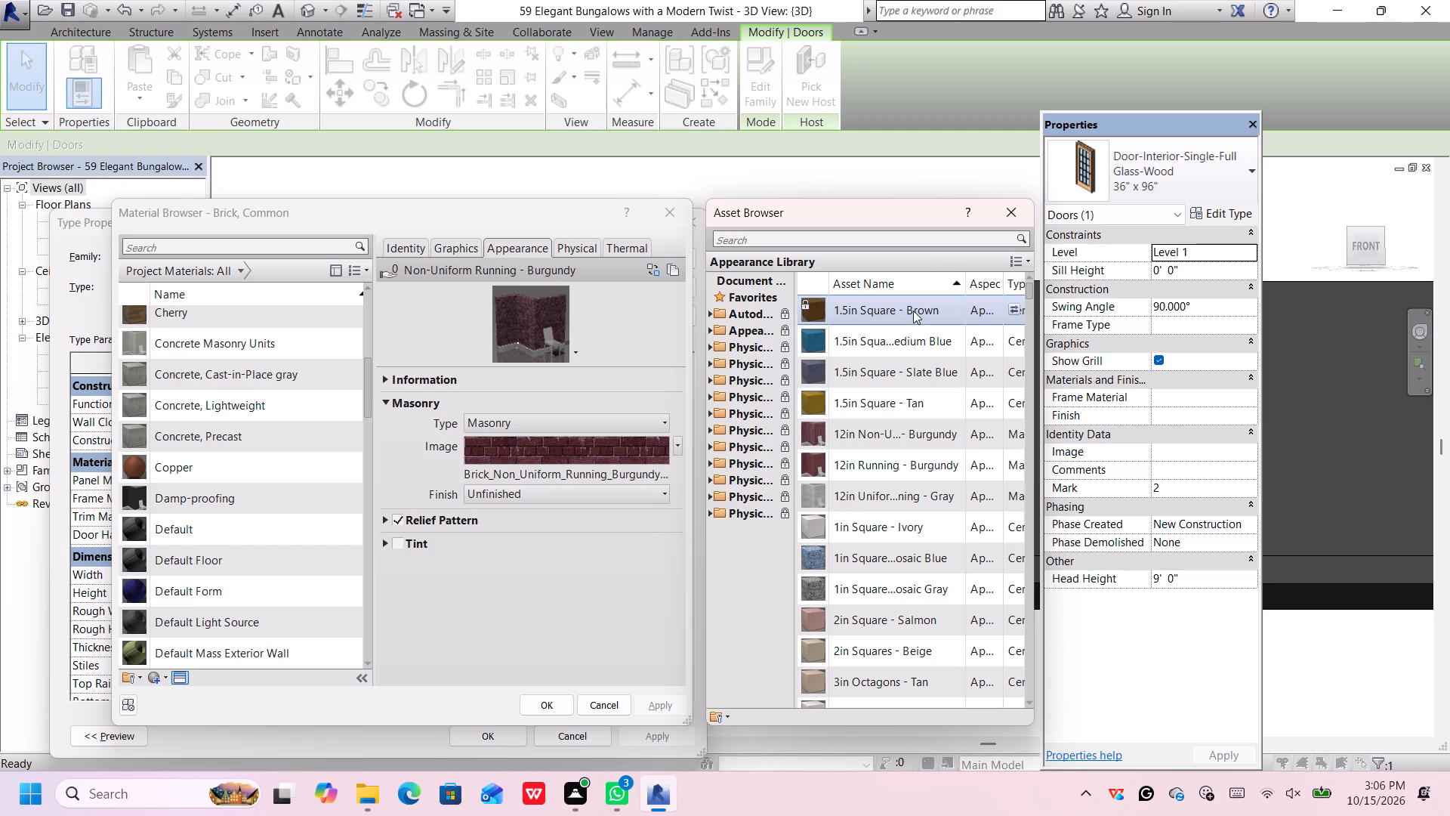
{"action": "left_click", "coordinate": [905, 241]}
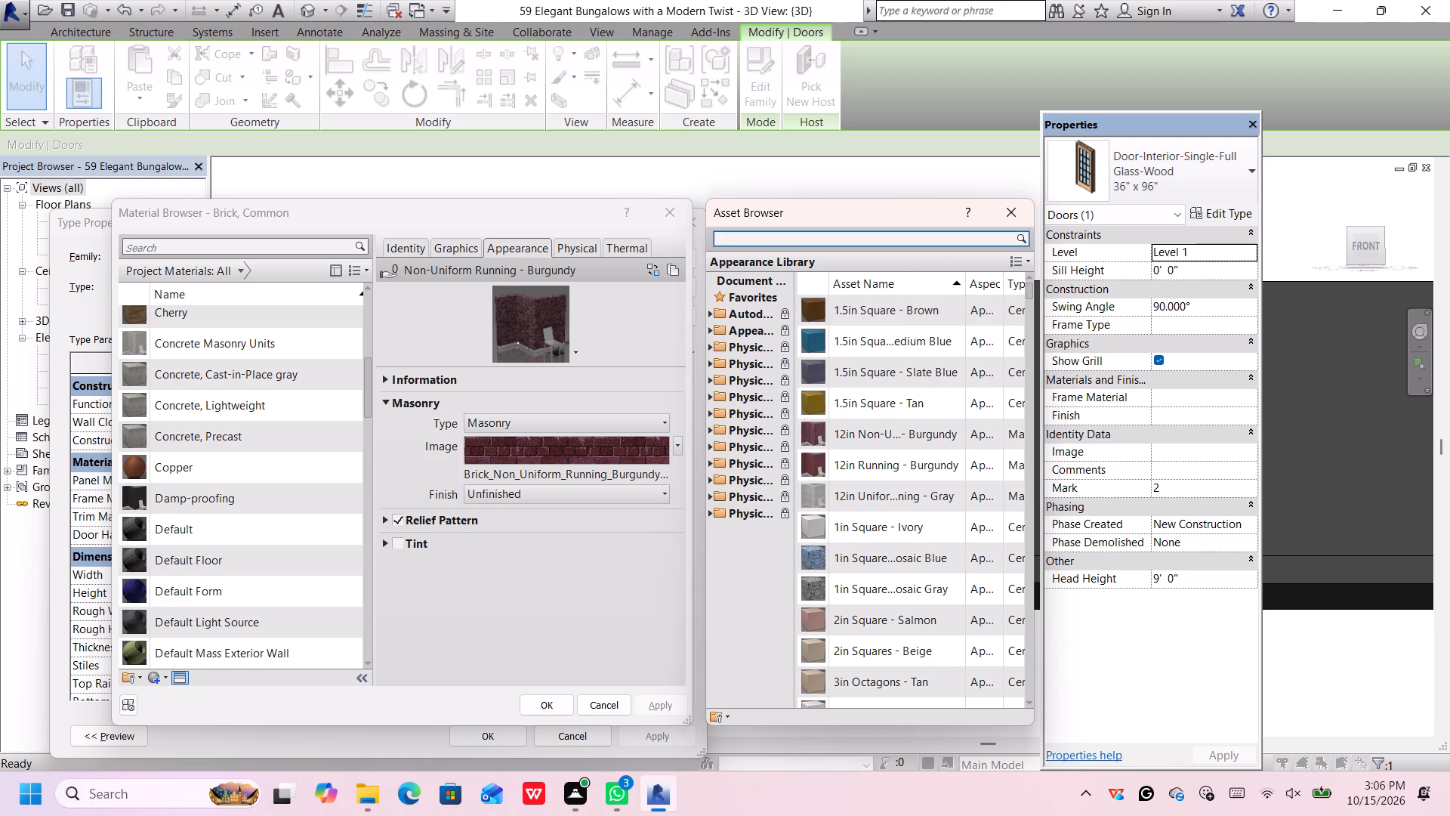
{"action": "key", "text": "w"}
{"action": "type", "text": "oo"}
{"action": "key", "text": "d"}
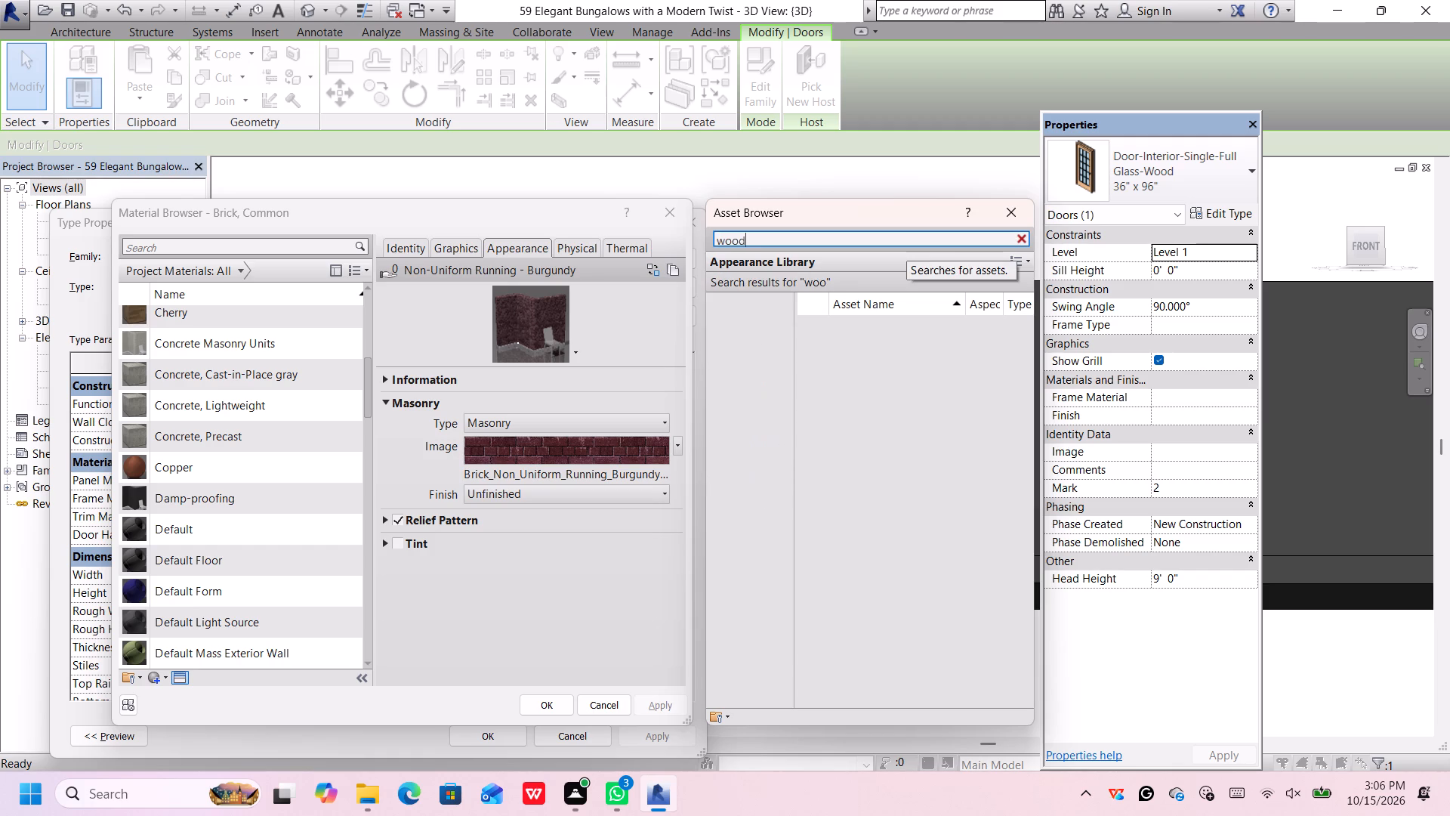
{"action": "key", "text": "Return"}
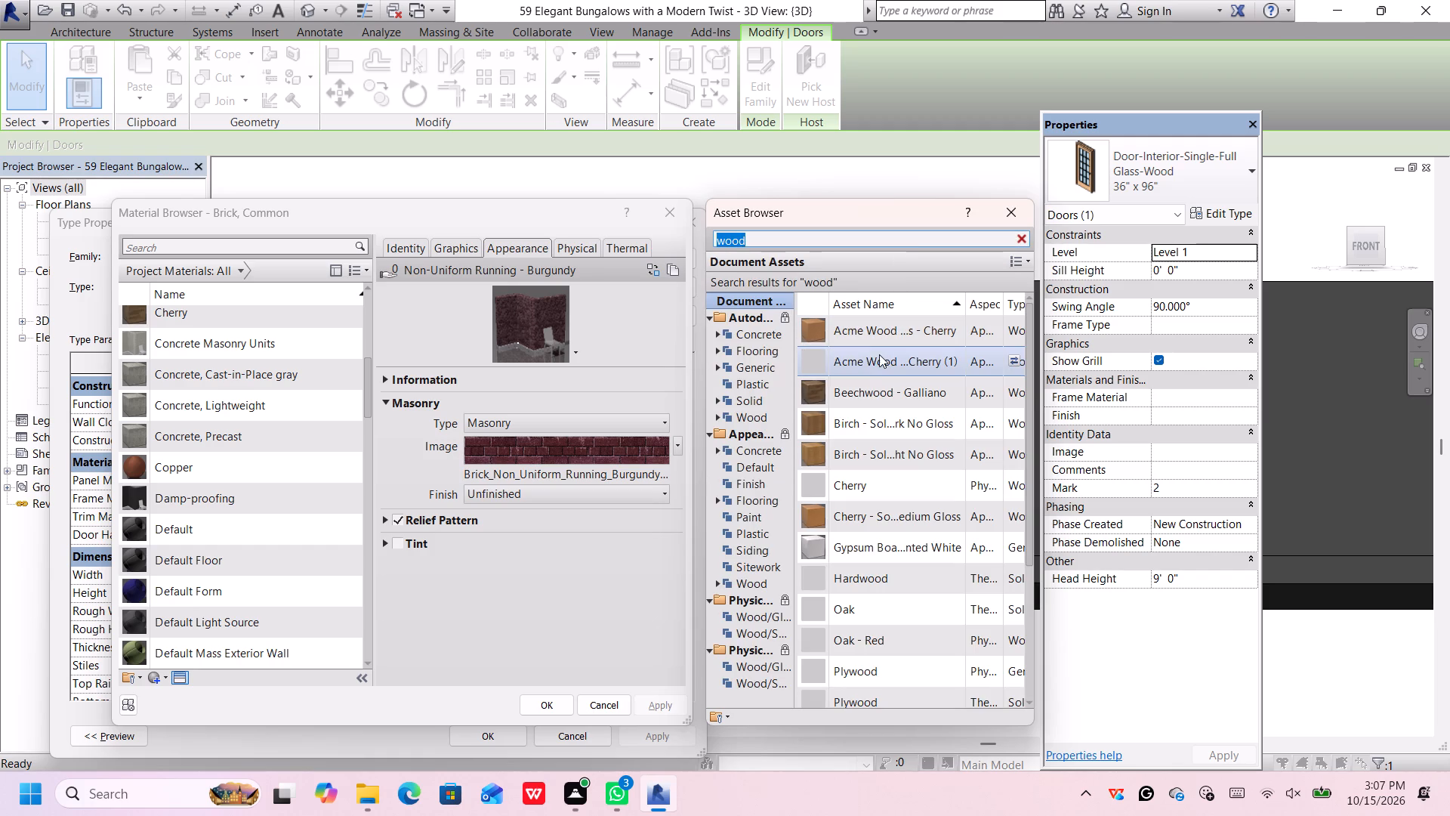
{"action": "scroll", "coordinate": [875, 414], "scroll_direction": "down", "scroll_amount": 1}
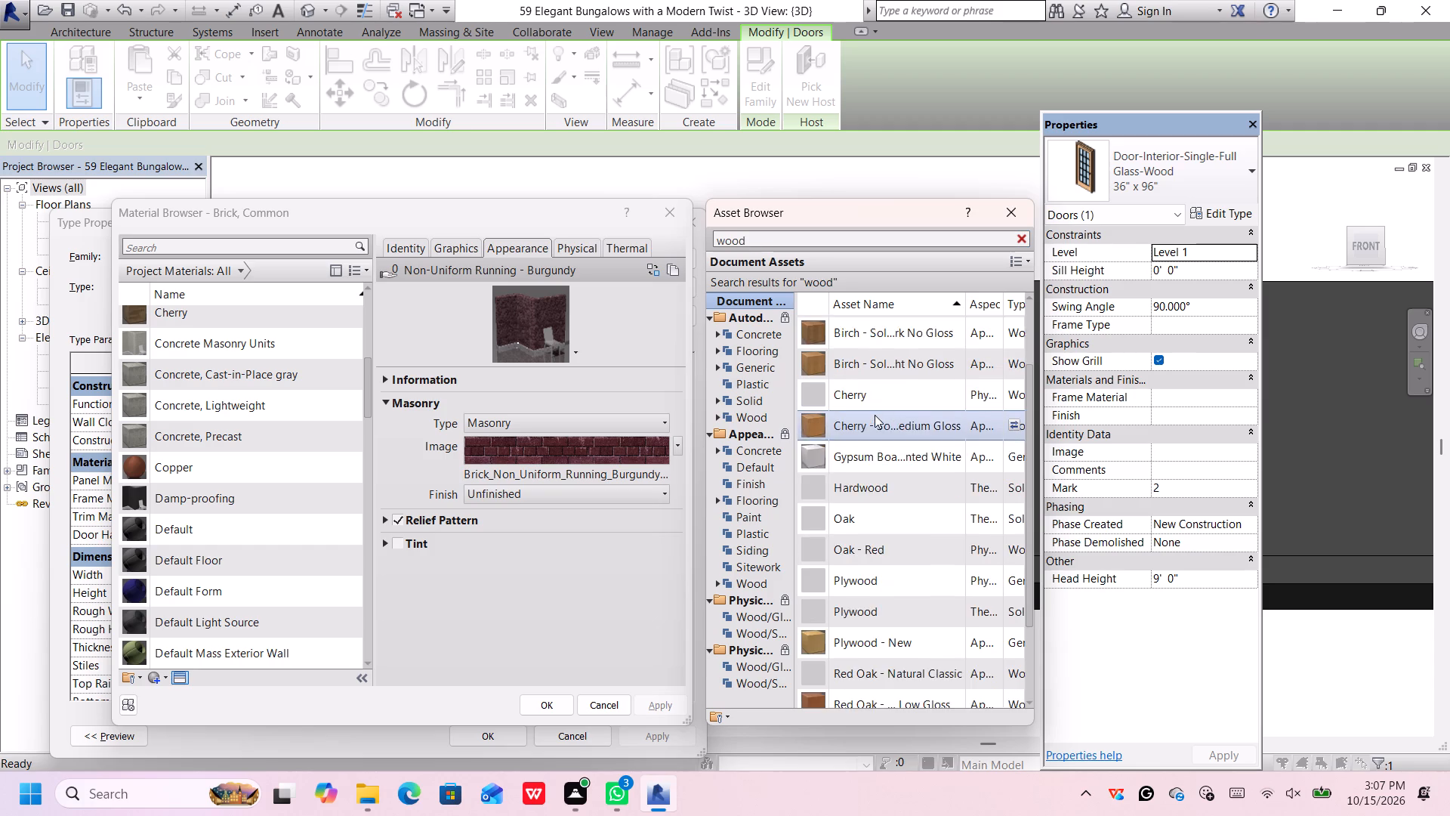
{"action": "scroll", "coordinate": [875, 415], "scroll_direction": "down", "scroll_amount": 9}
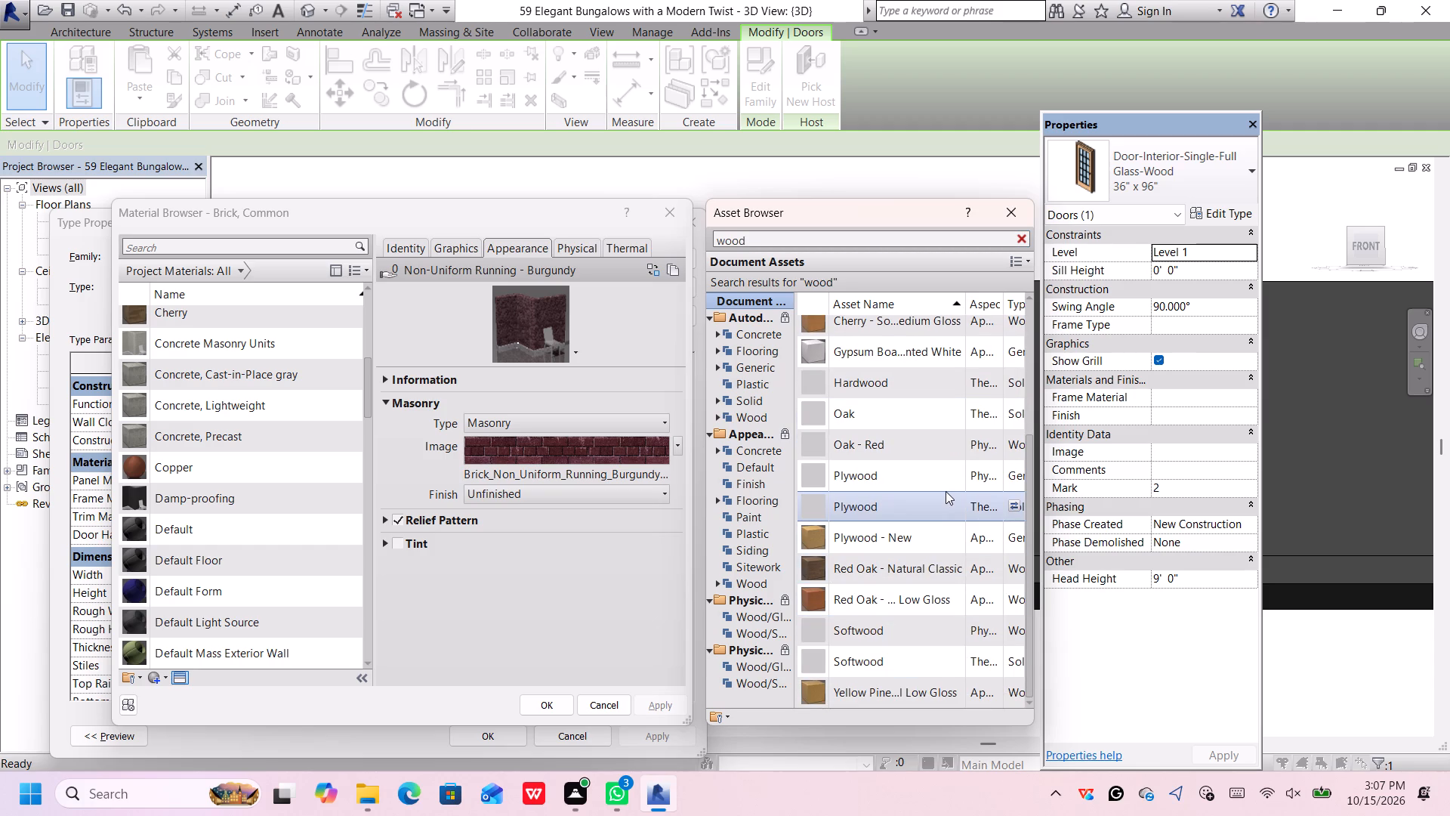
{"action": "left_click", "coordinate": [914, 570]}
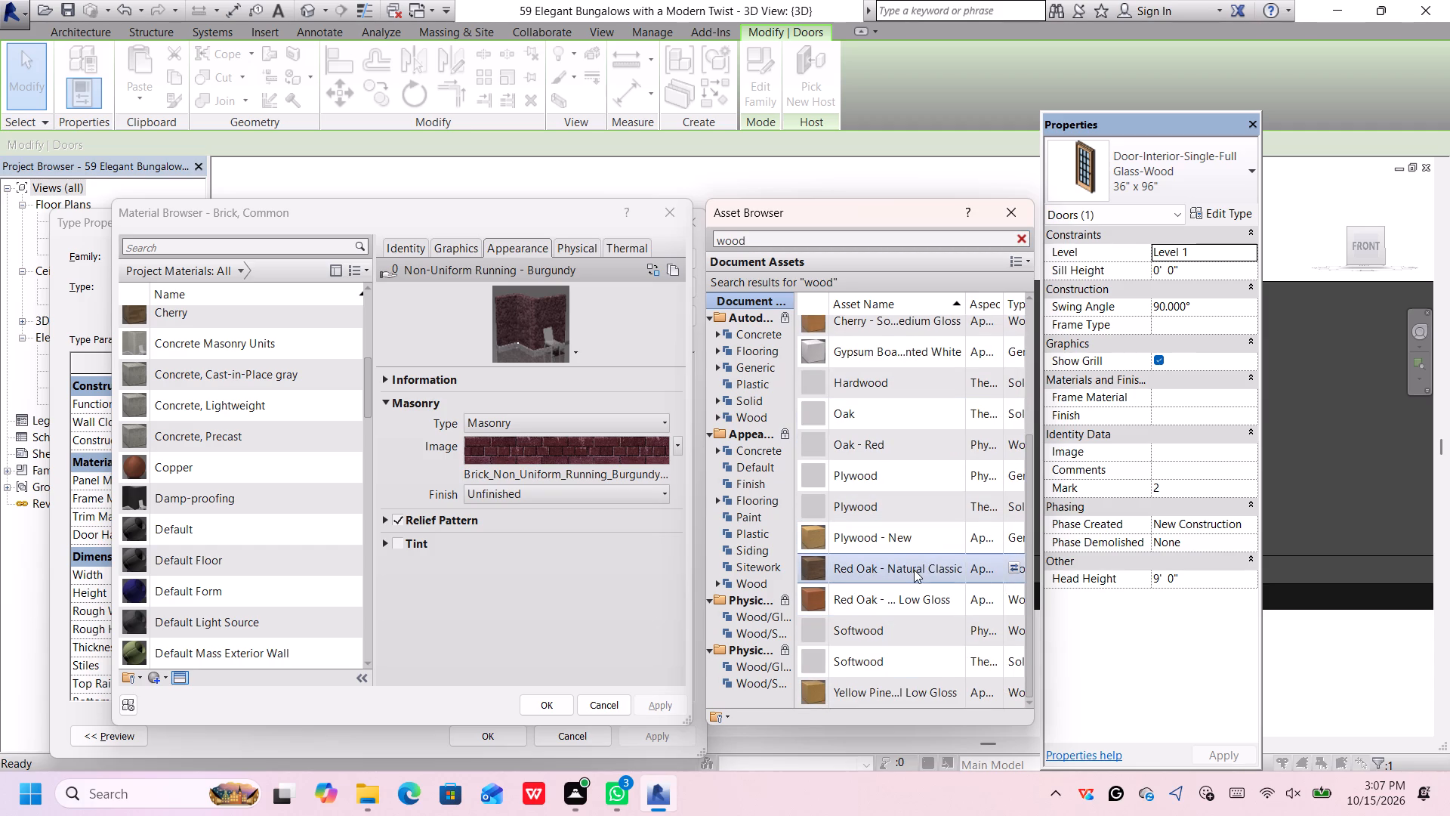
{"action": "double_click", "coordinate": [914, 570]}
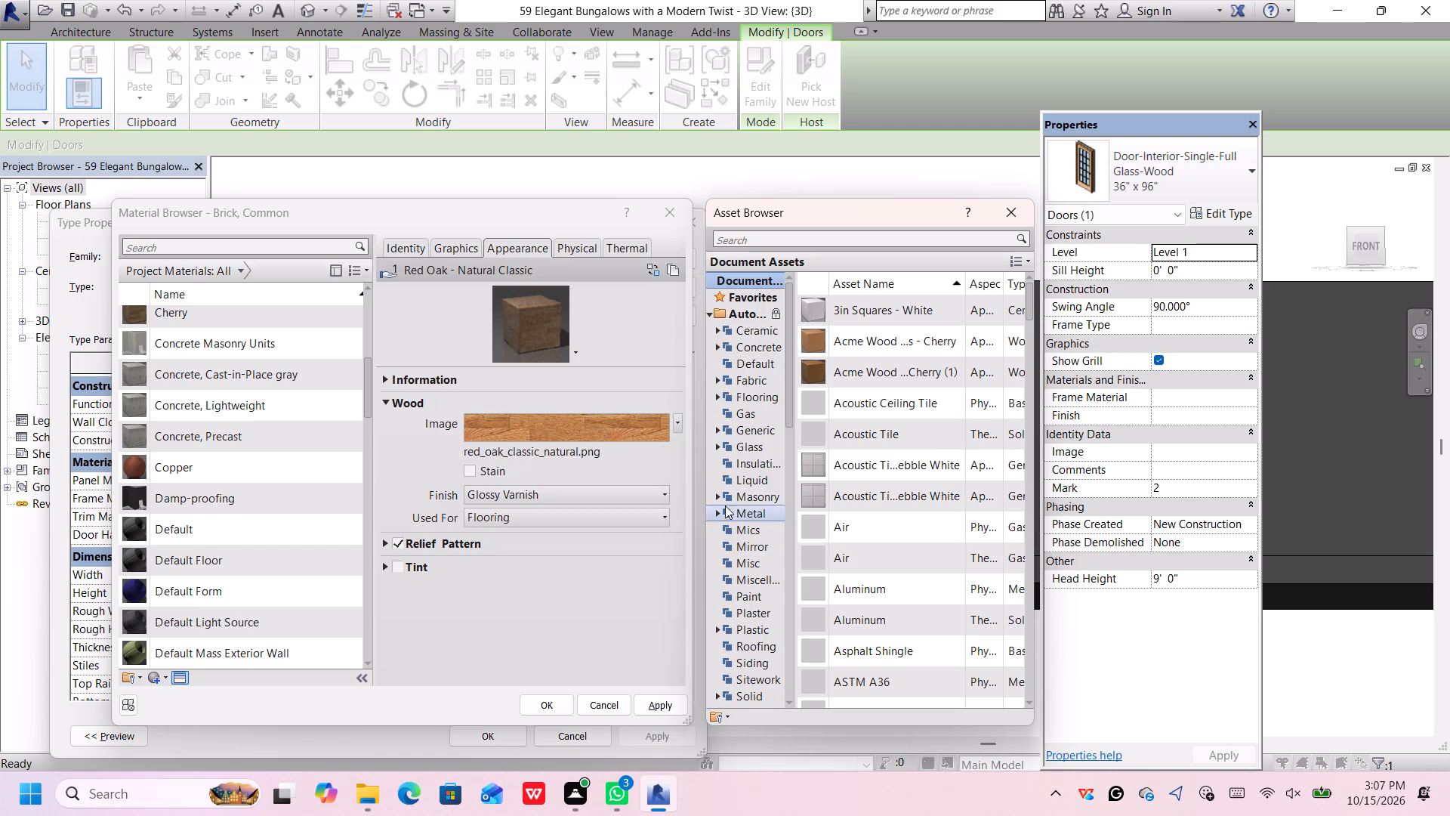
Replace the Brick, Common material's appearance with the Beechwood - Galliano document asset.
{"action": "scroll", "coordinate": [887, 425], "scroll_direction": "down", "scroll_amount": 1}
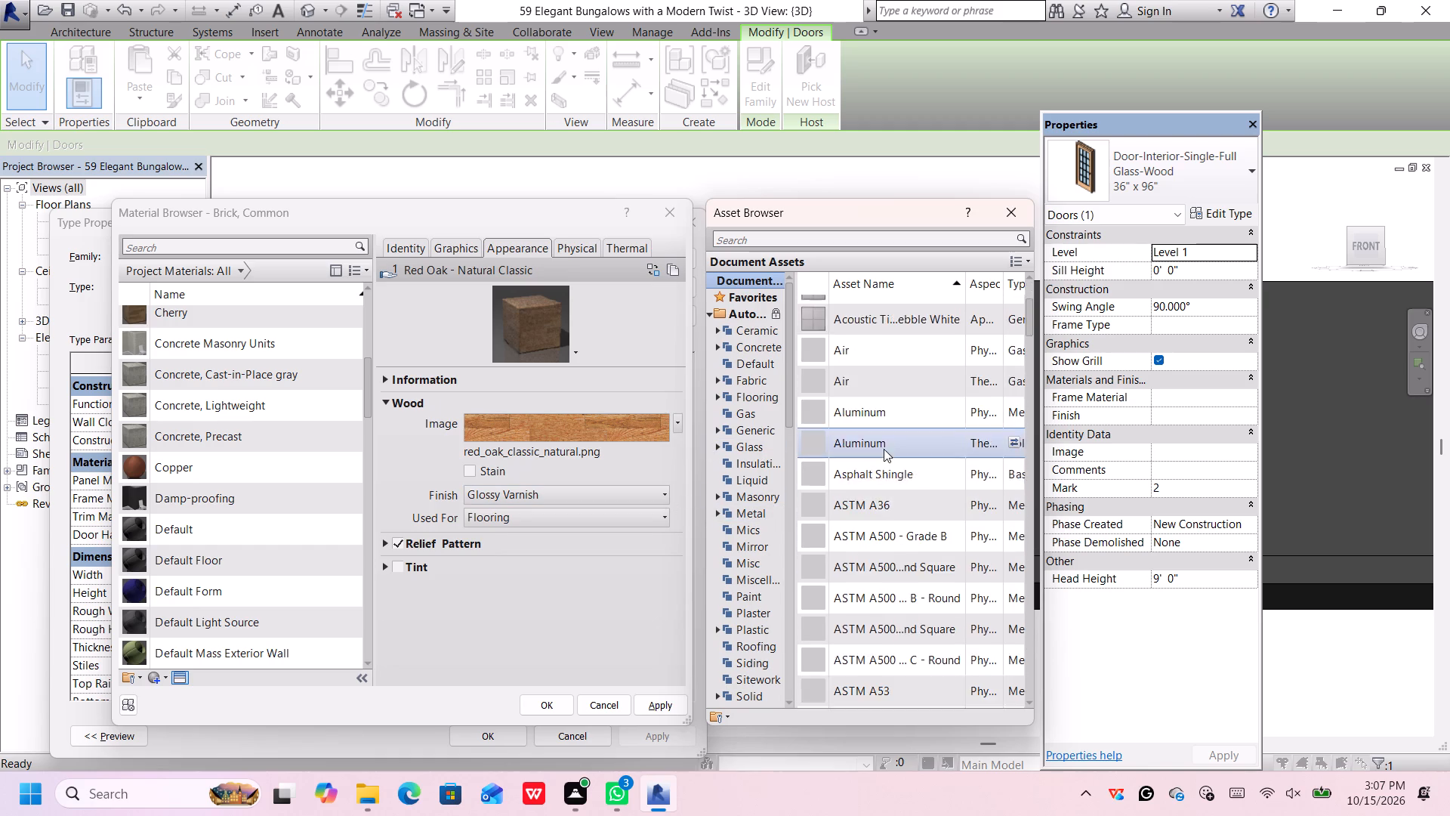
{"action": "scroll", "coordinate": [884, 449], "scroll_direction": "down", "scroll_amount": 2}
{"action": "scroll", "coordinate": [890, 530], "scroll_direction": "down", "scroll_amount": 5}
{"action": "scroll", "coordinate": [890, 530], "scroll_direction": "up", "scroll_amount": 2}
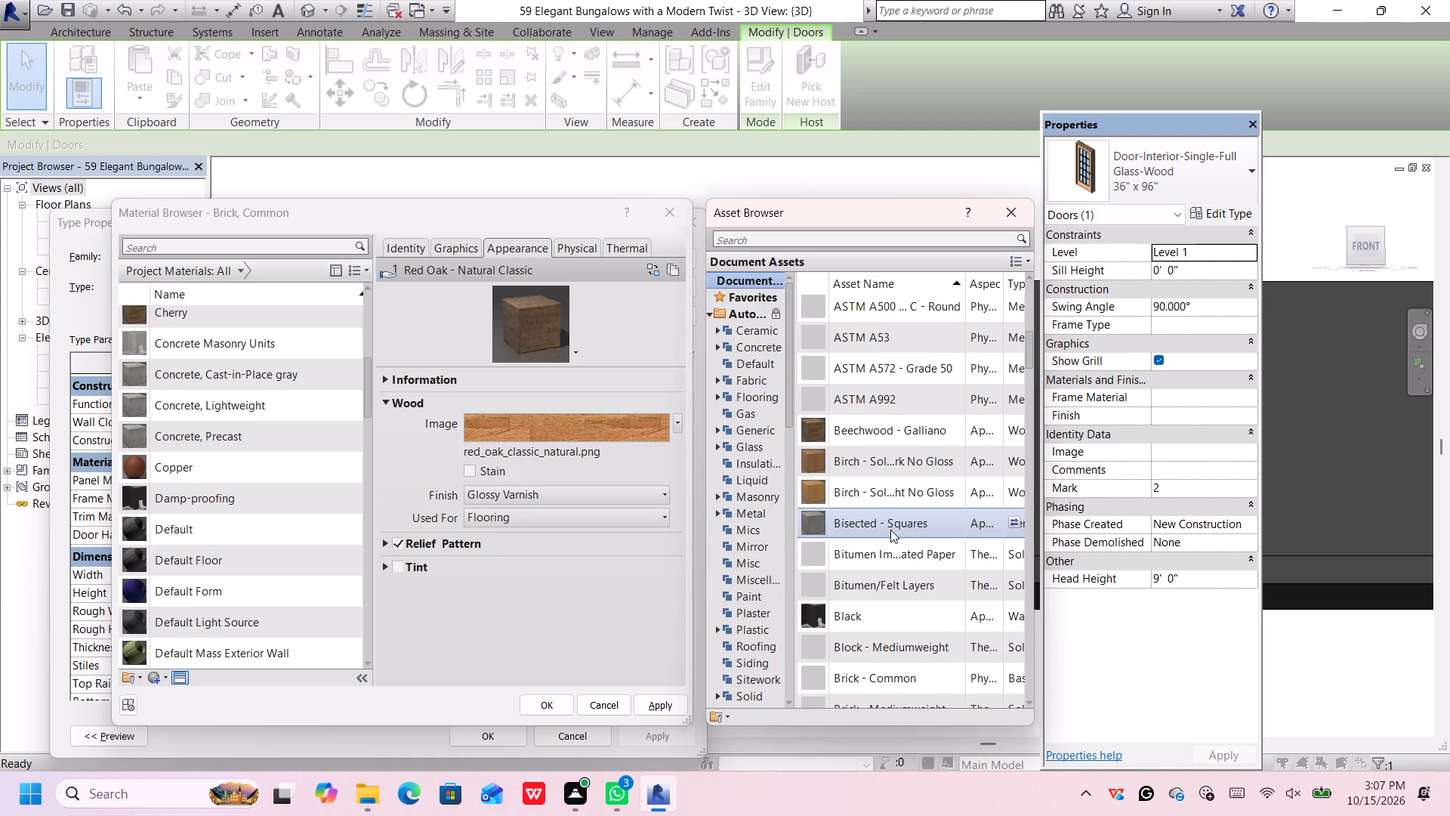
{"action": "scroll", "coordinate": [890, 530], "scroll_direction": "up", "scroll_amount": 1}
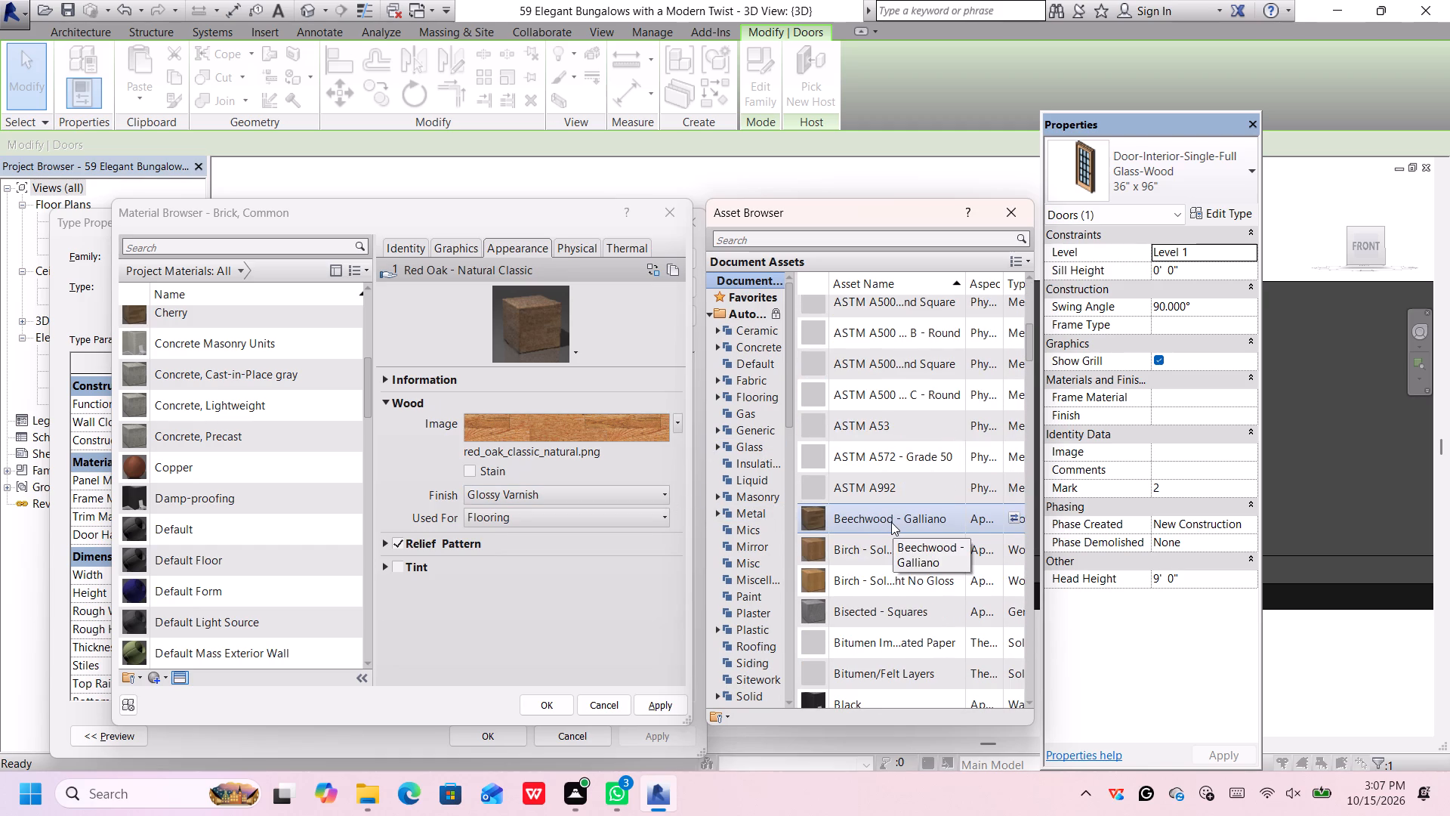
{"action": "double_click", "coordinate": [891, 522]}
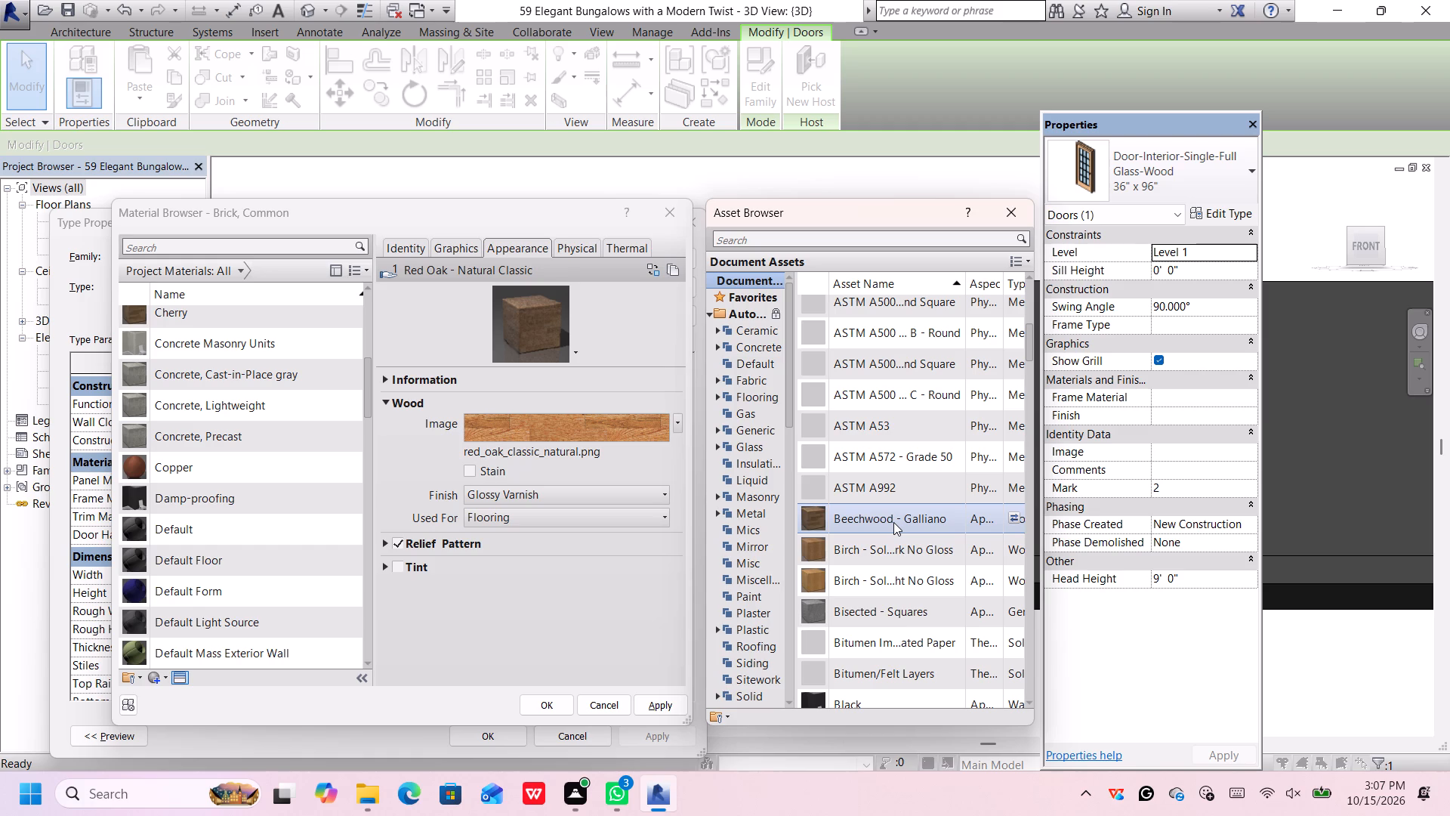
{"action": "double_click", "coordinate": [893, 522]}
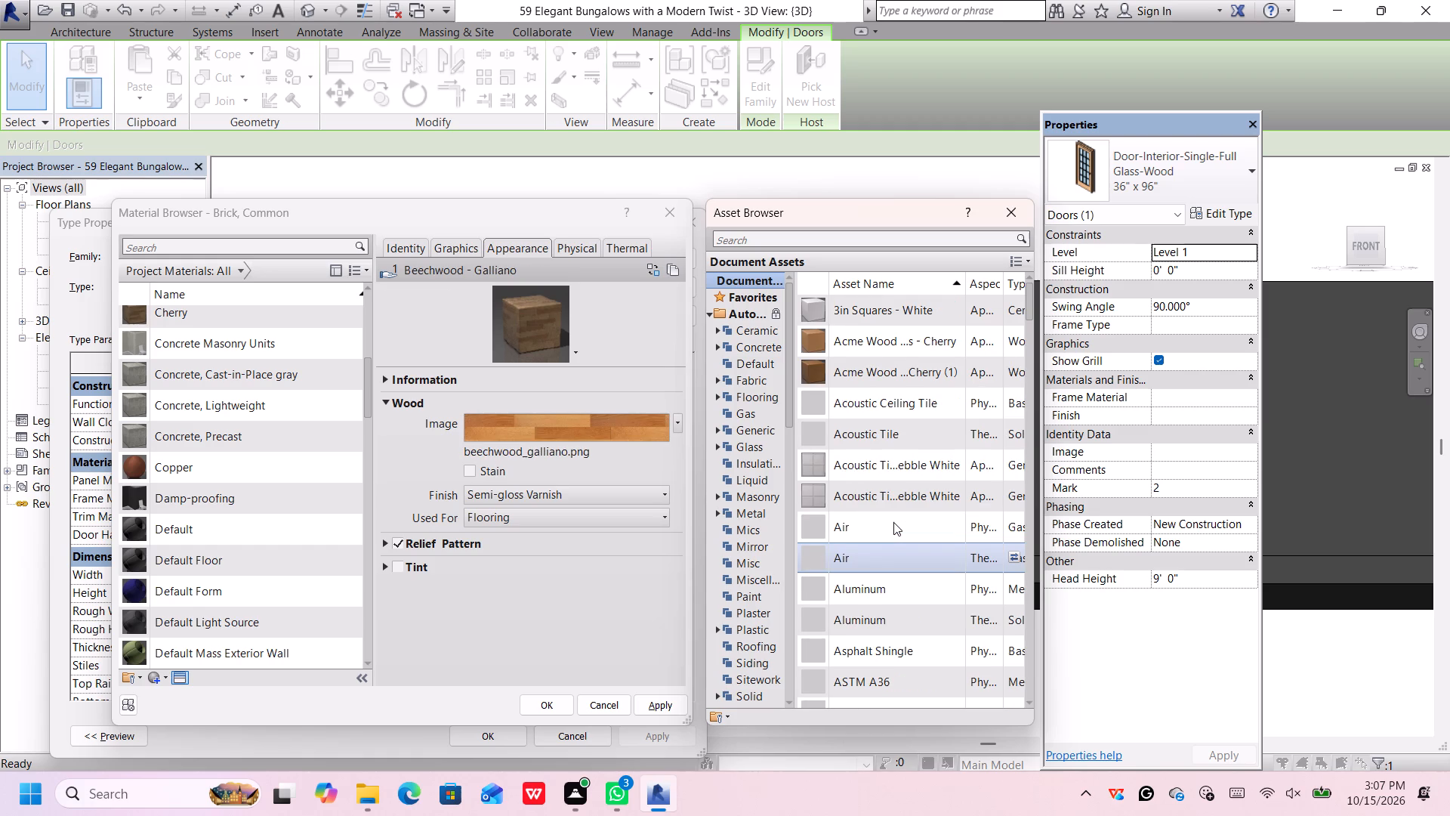
Look through the document's appearance assets for another wood finish.
{"action": "scroll", "coordinate": [893, 522], "scroll_direction": "down", "scroll_amount": 11}
{"action": "scroll", "coordinate": [893, 522], "scroll_direction": "up", "scroll_amount": 1}
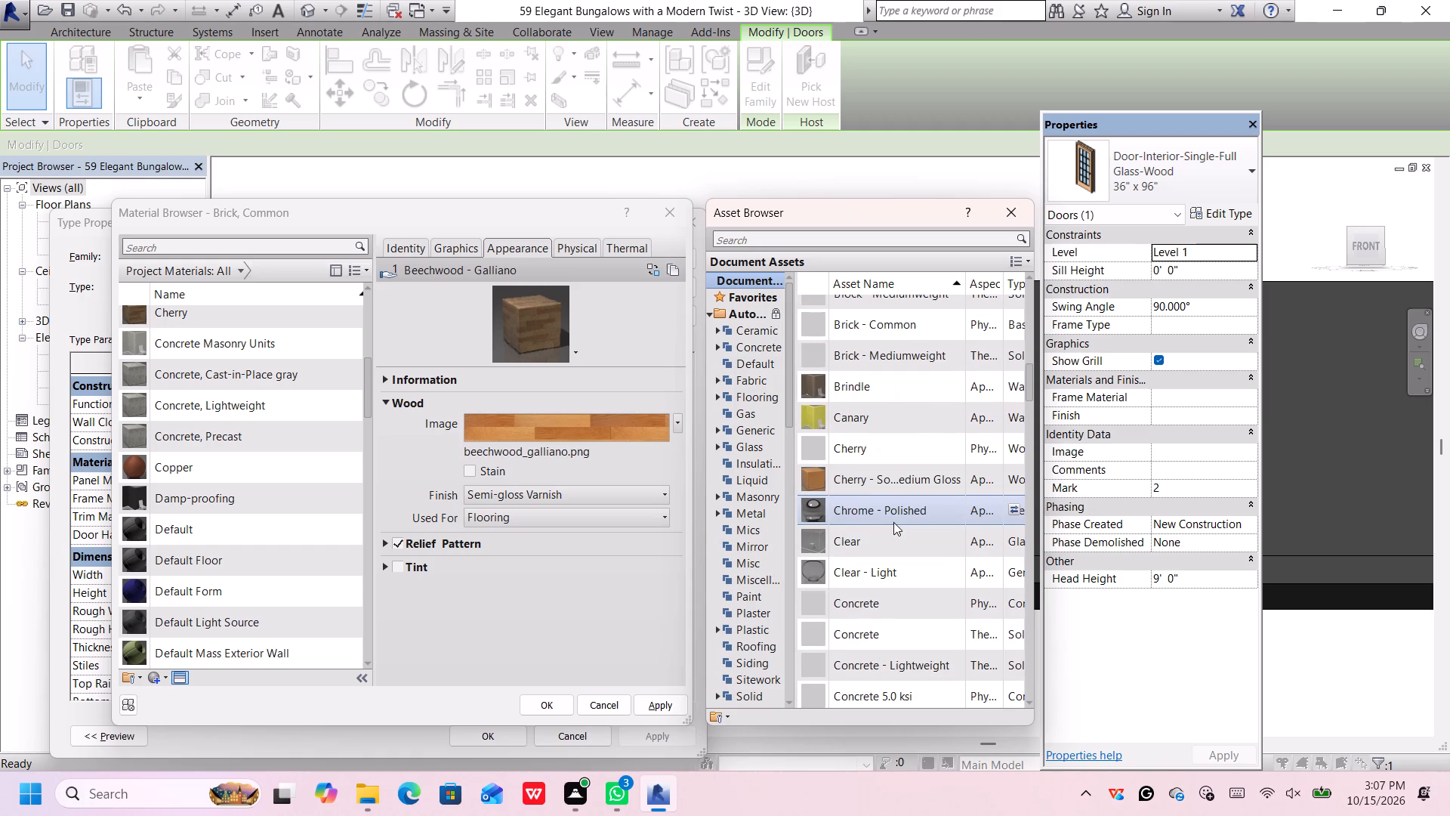
{"action": "scroll", "coordinate": [893, 522], "scroll_direction": "down", "scroll_amount": 5}
{"action": "scroll", "coordinate": [893, 522], "scroll_direction": "up", "scroll_amount": 7}
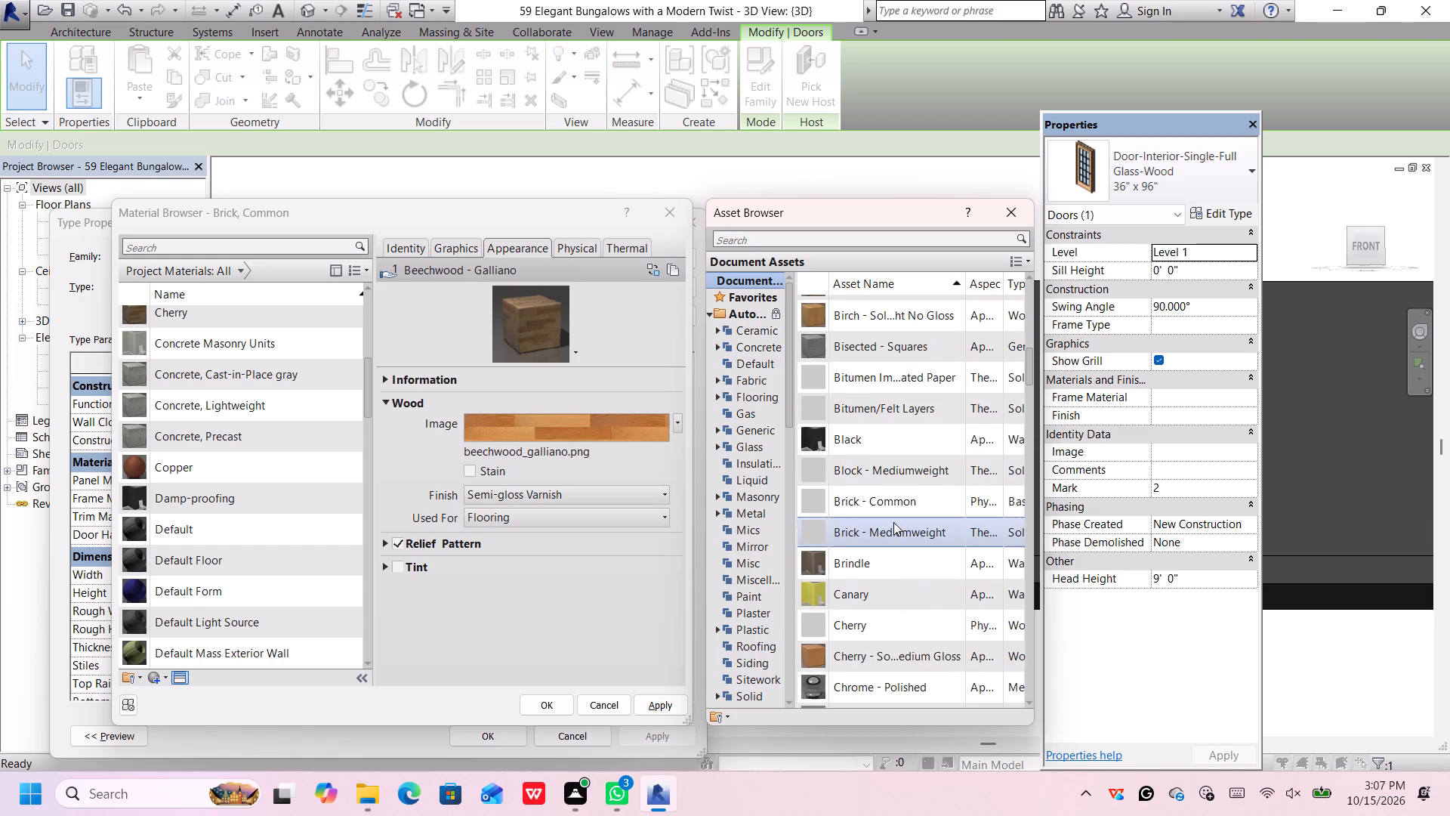
{"action": "scroll", "coordinate": [893, 522], "scroll_direction": "up", "scroll_amount": 17}
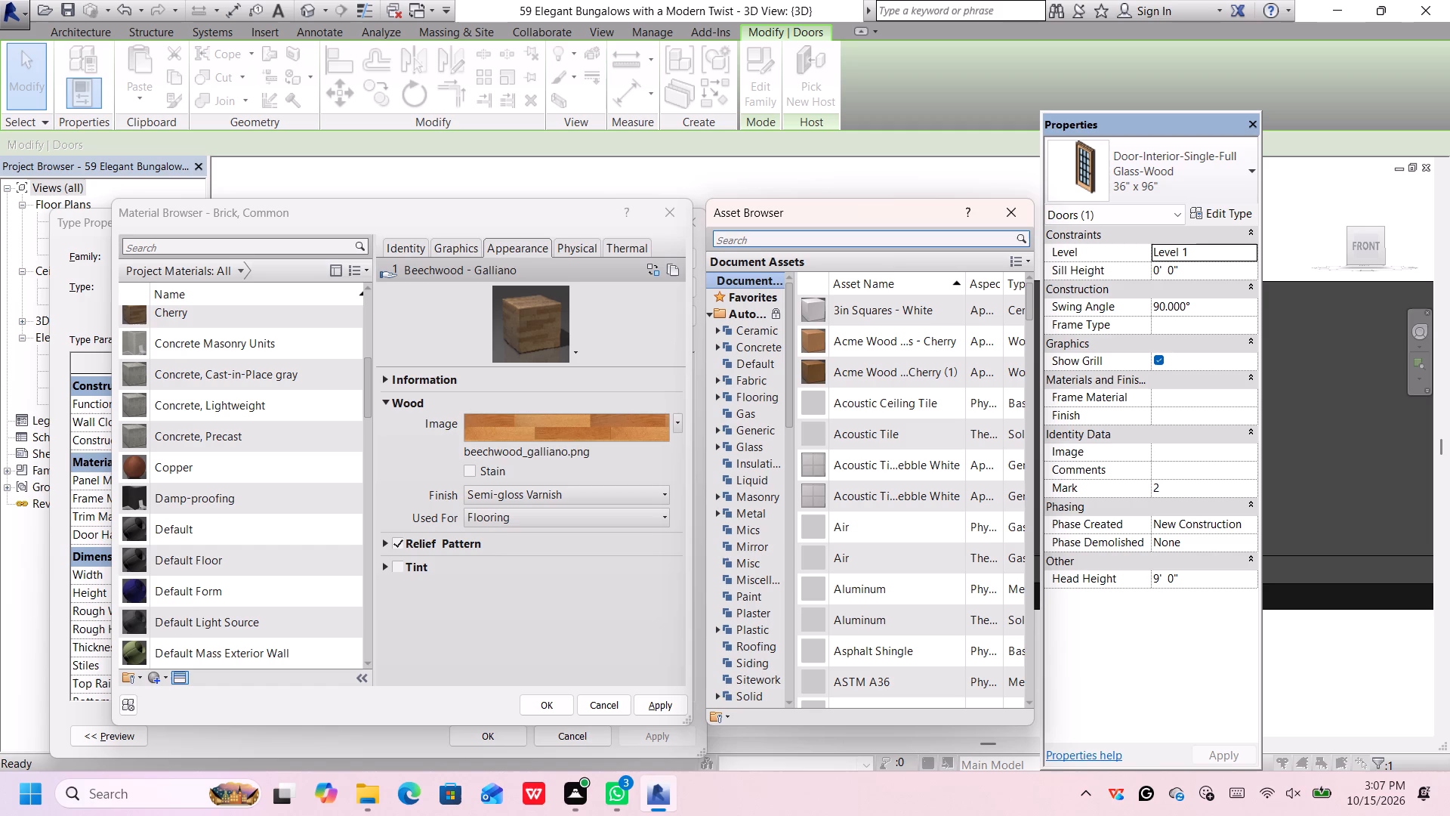
{"action": "left_click", "coordinate": [891, 240]}
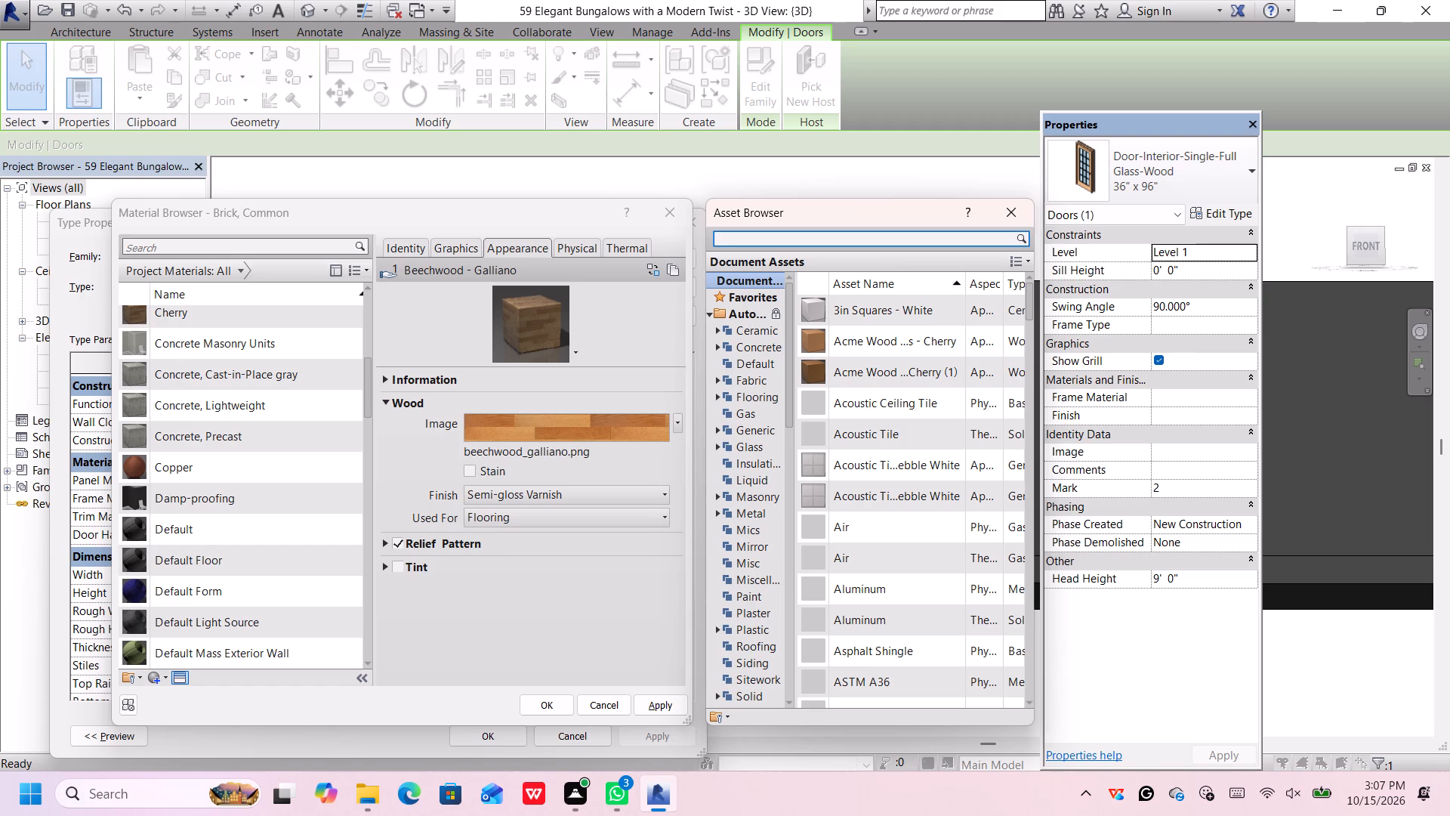
Replace the Brick, Common material's appearance with Mahogany - Natural Polished from the Wood category of the Autodesk Physical Assets library.
{"action": "scroll", "coordinate": [750, 406], "scroll_direction": "down", "scroll_amount": 1}
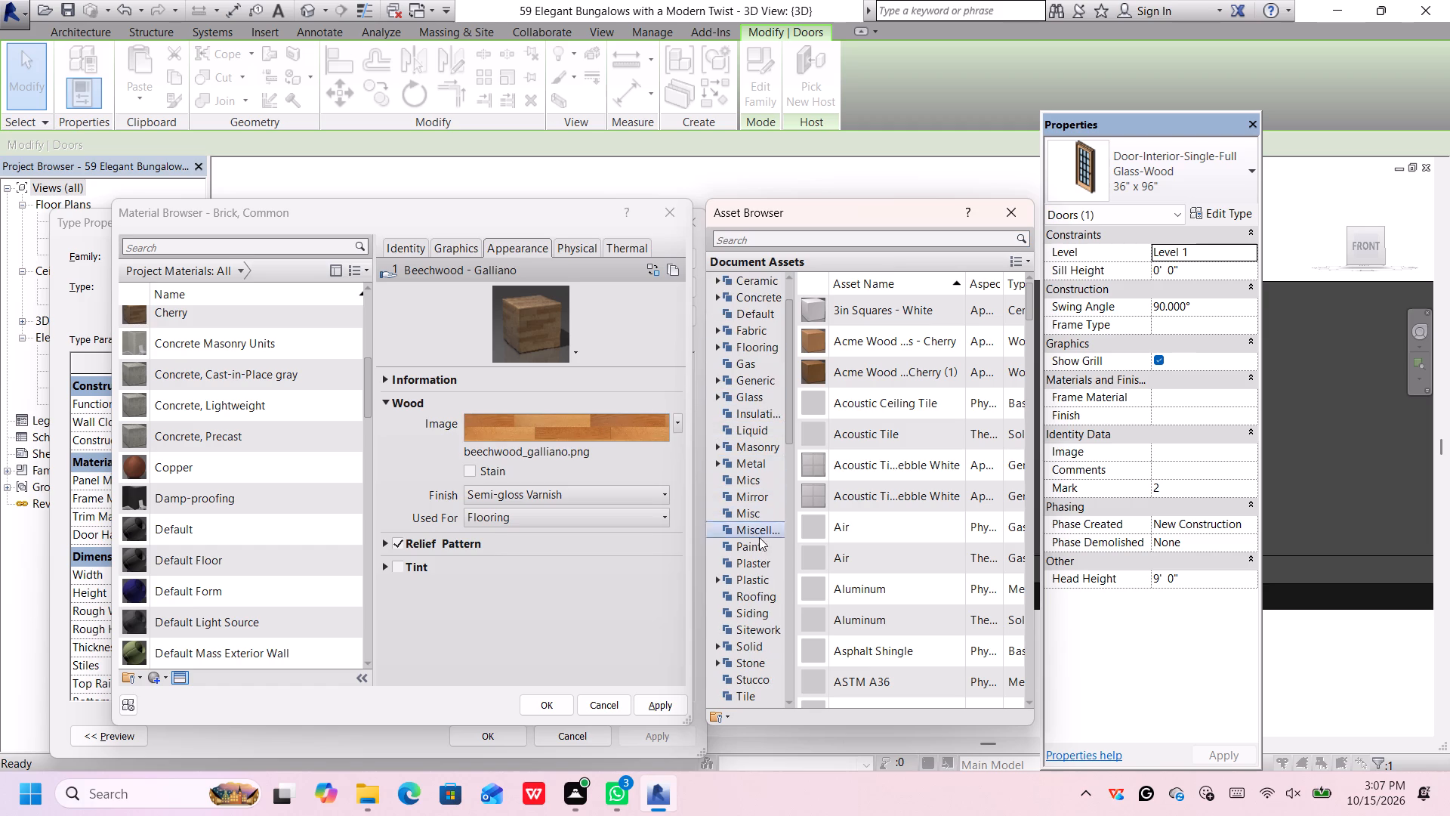
{"action": "scroll", "coordinate": [755, 633], "scroll_direction": "down", "scroll_amount": 2}
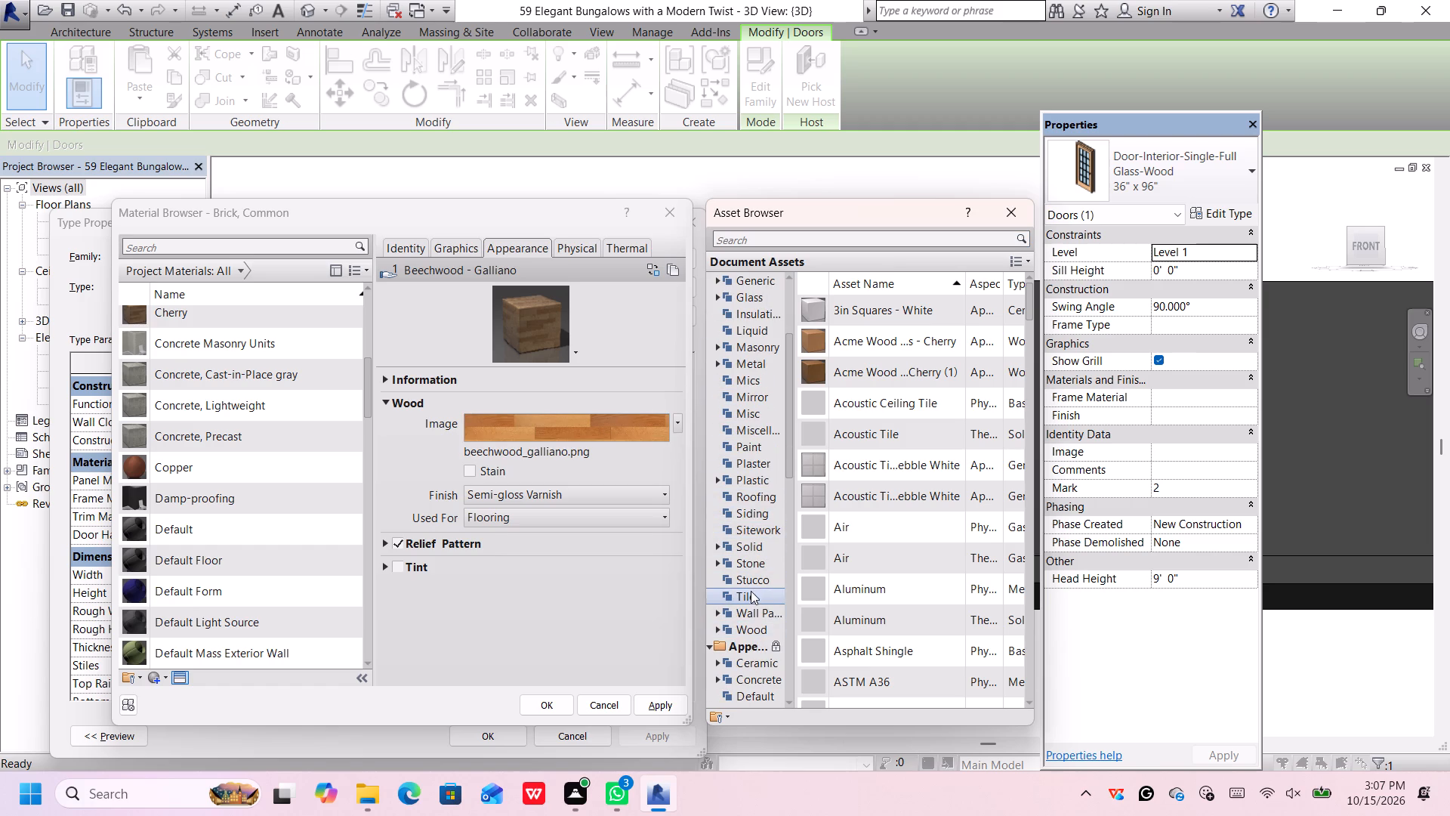
{"action": "double_click", "coordinate": [754, 626]}
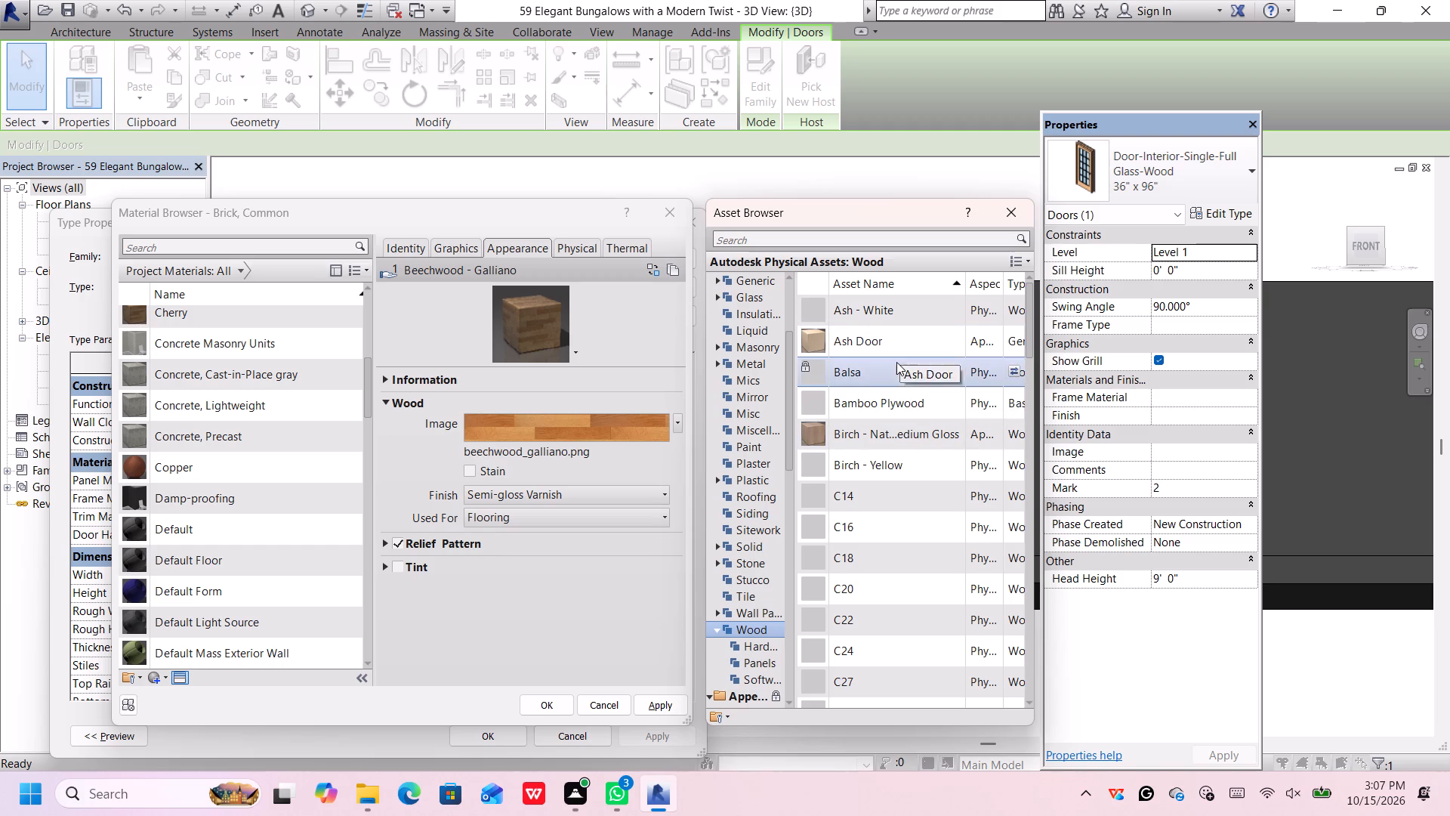
{"action": "scroll", "coordinate": [896, 363], "scroll_direction": "up", "scroll_amount": 3}
{"action": "scroll", "coordinate": [906, 338], "scroll_direction": "down", "scroll_amount": 4}
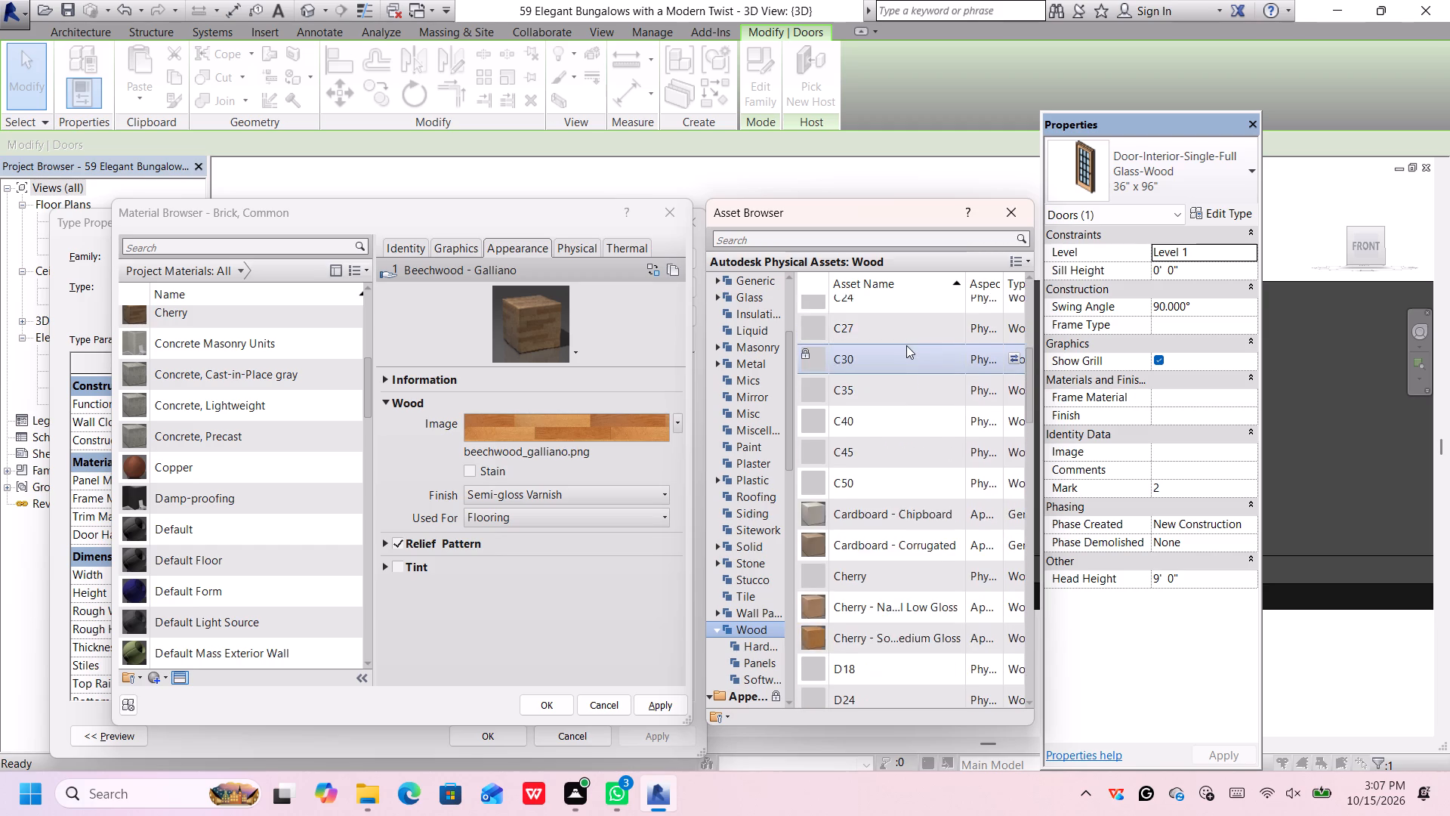
{"action": "scroll", "coordinate": [906, 345], "scroll_direction": "down", "scroll_amount": 9}
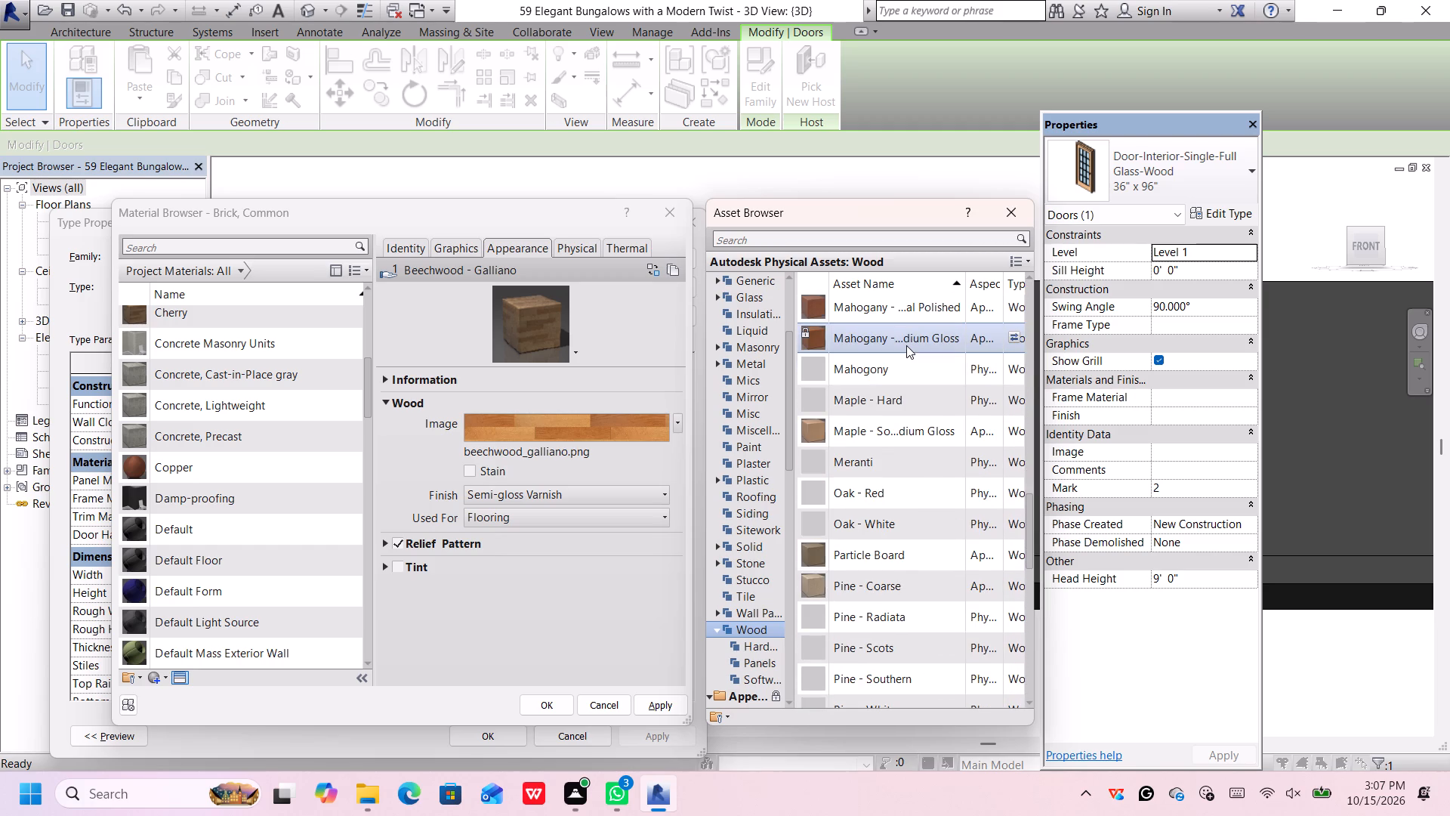
{"action": "scroll", "coordinate": [906, 345], "scroll_direction": "down", "scroll_amount": 7}
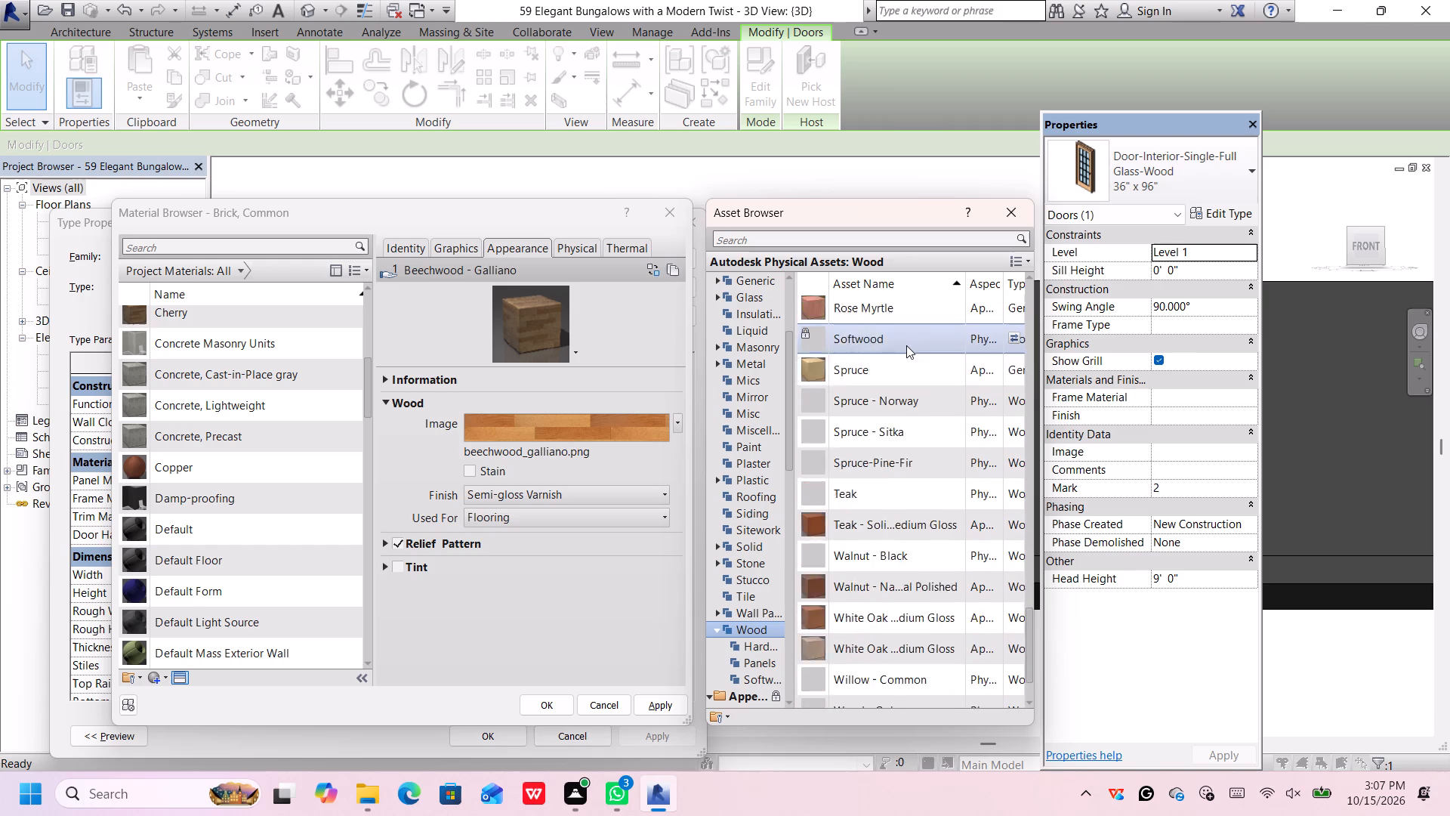
{"action": "scroll", "coordinate": [906, 345], "scroll_direction": "down", "scroll_amount": 3}
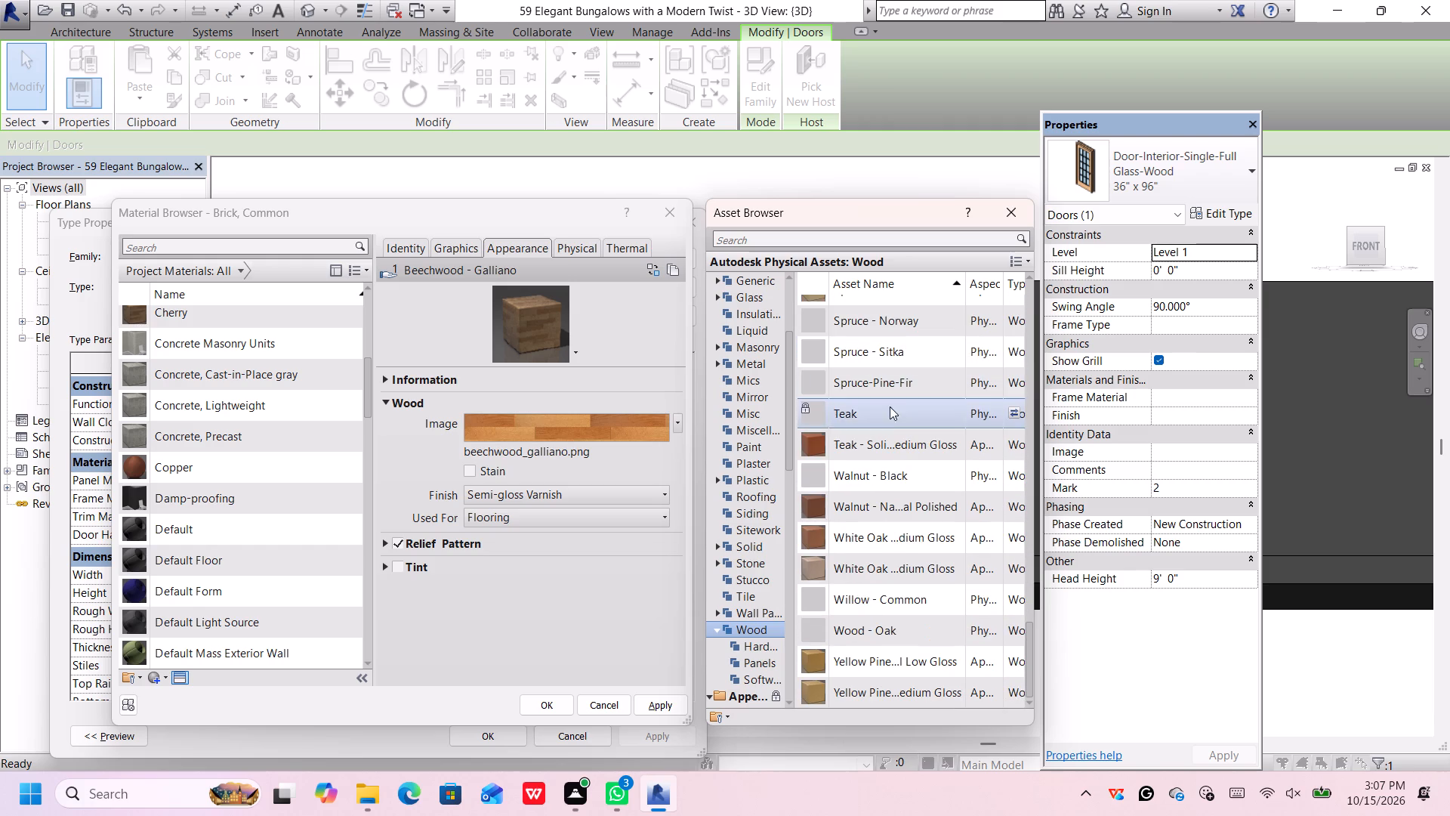
{"action": "scroll", "coordinate": [898, 635], "scroll_direction": "up", "scroll_amount": 5}
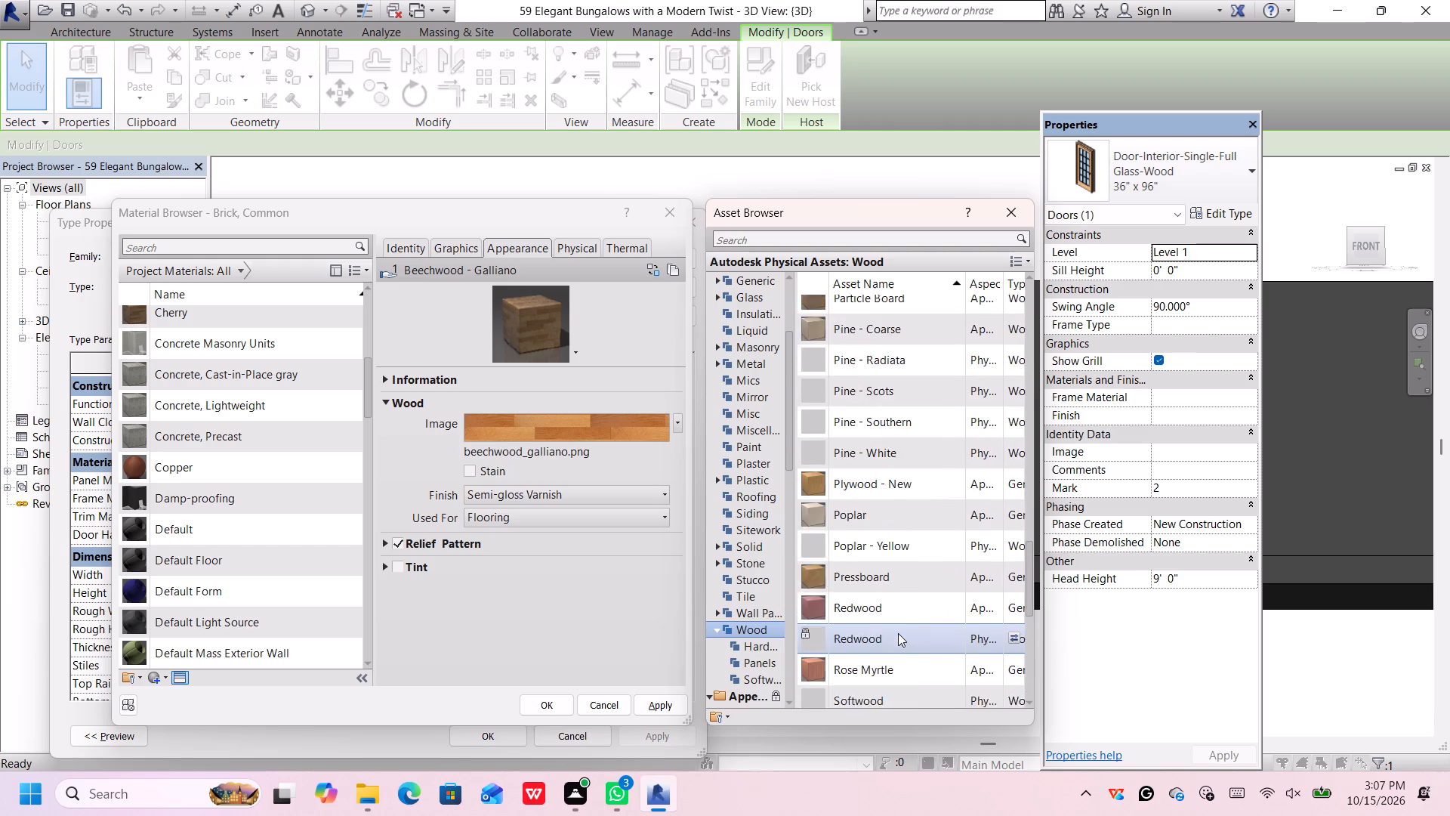
{"action": "scroll", "coordinate": [898, 633], "scroll_direction": "up", "scroll_amount": 5}
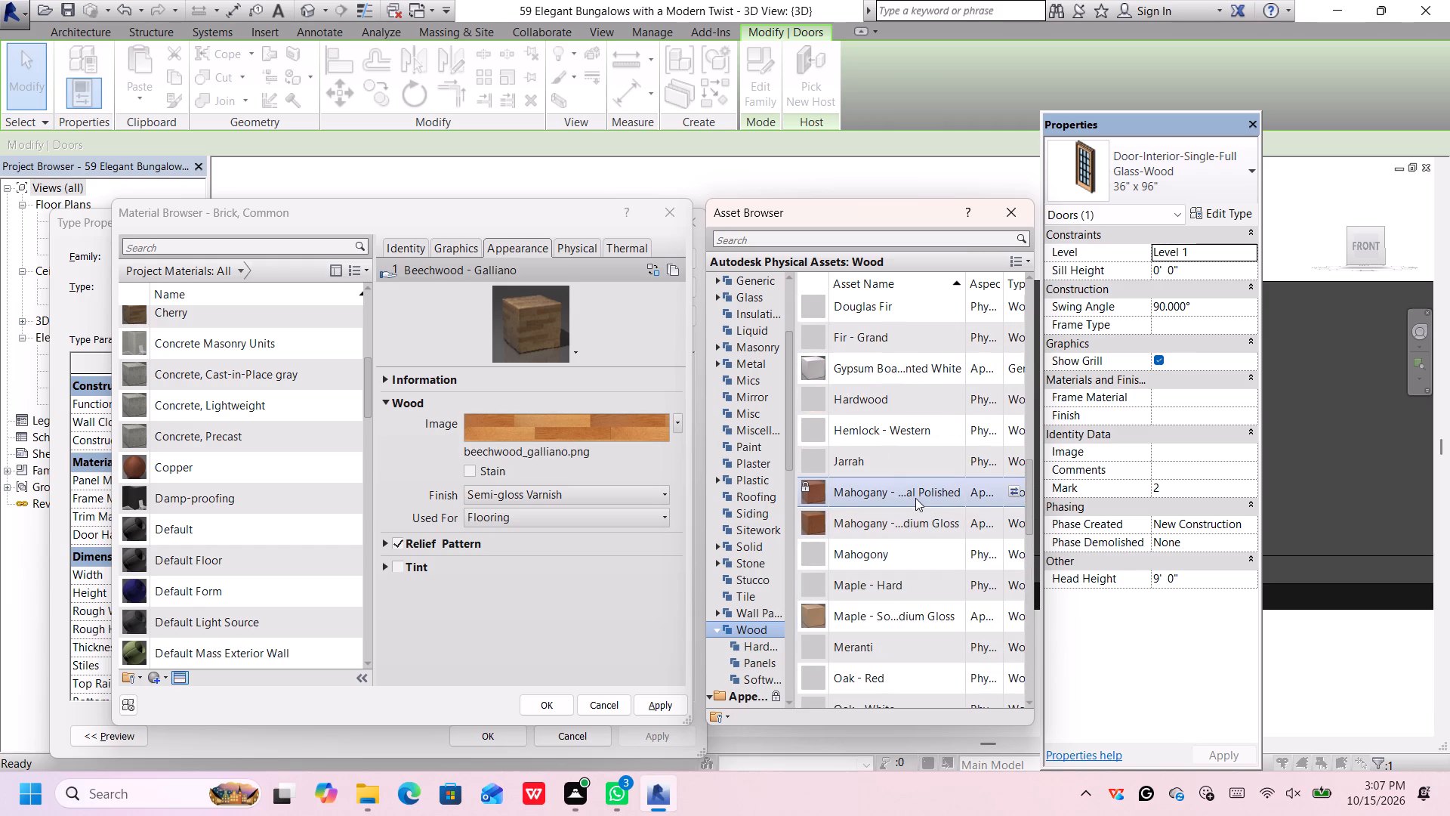
{"action": "double_click", "coordinate": [915, 497]}
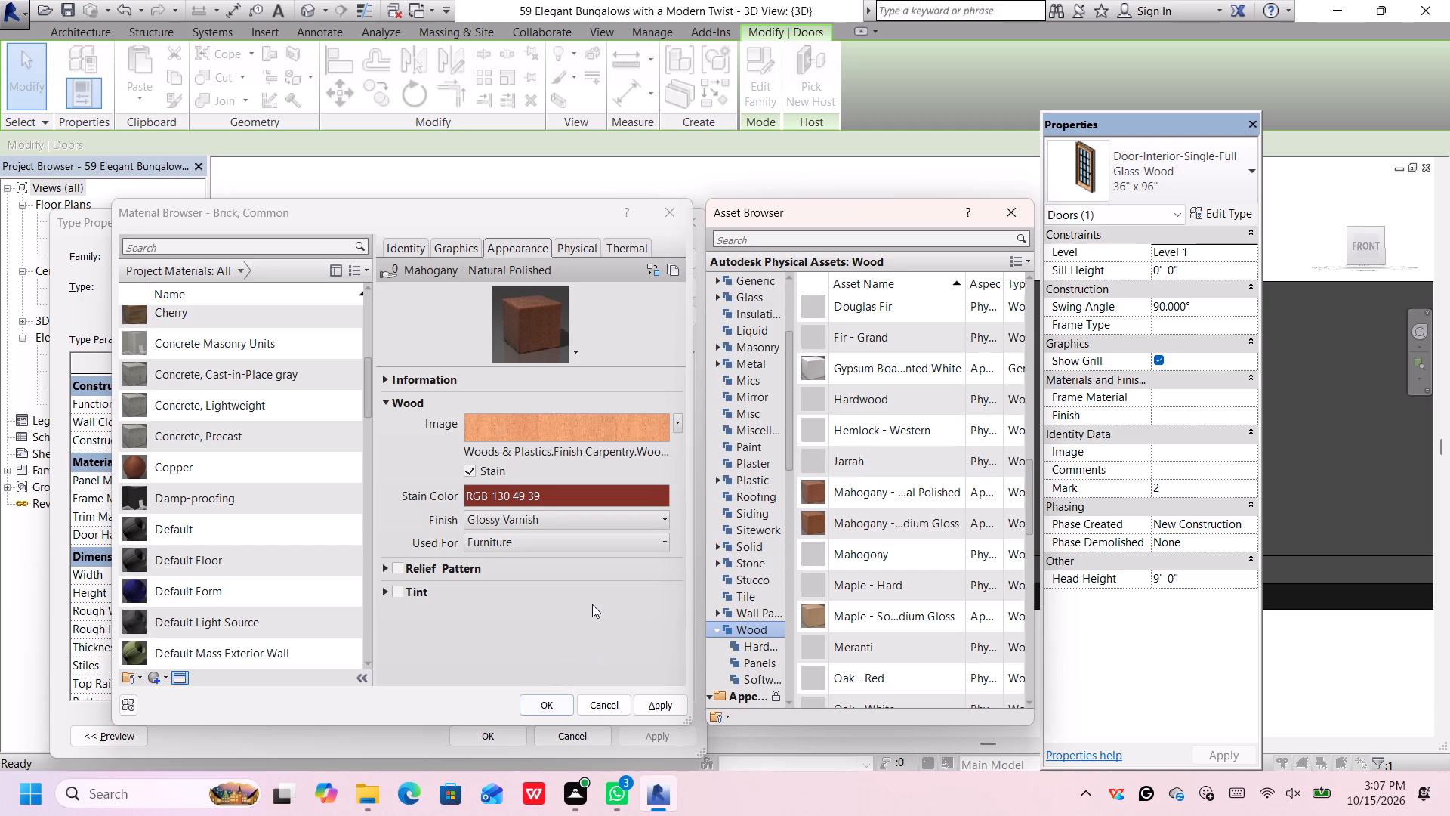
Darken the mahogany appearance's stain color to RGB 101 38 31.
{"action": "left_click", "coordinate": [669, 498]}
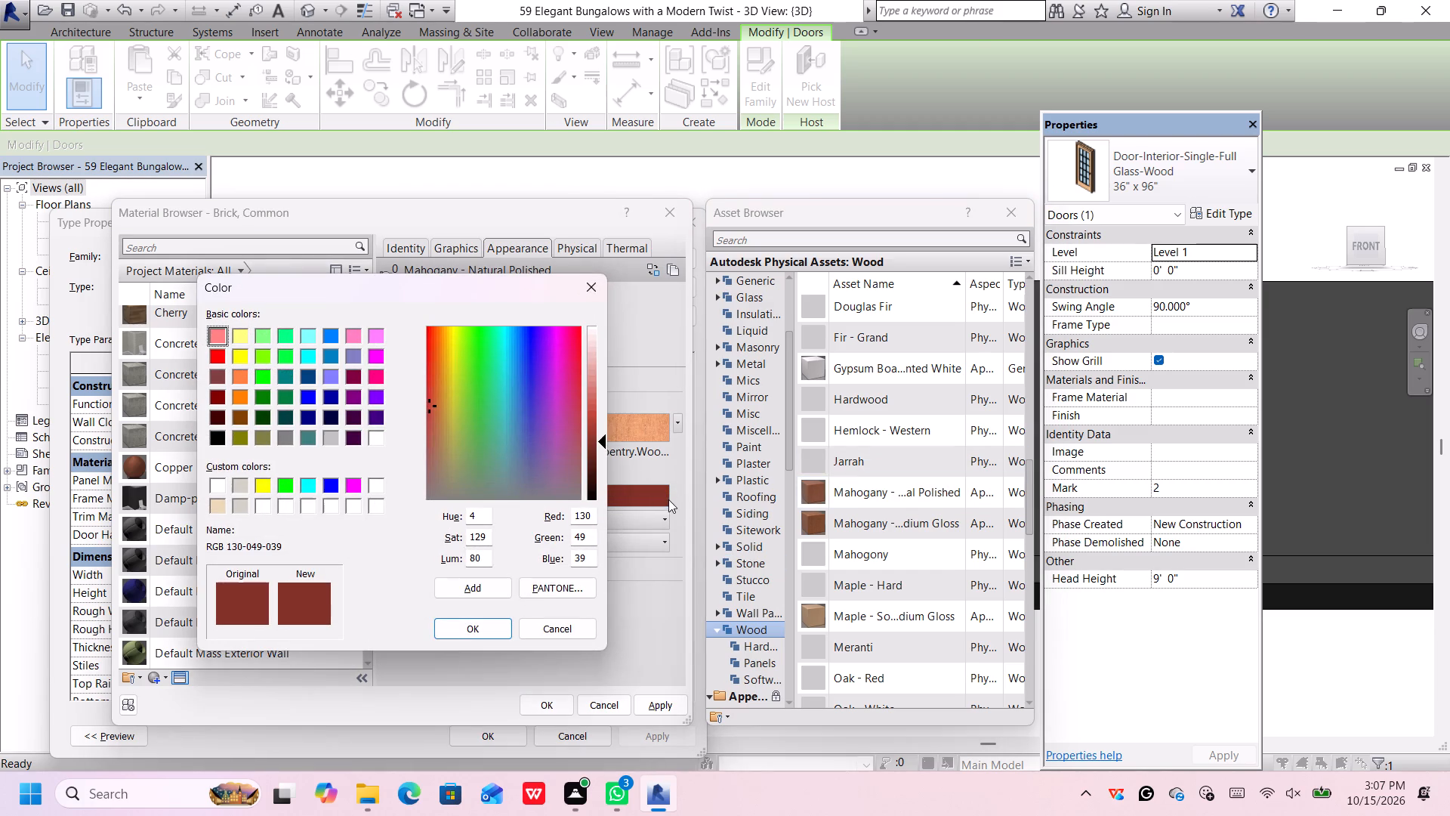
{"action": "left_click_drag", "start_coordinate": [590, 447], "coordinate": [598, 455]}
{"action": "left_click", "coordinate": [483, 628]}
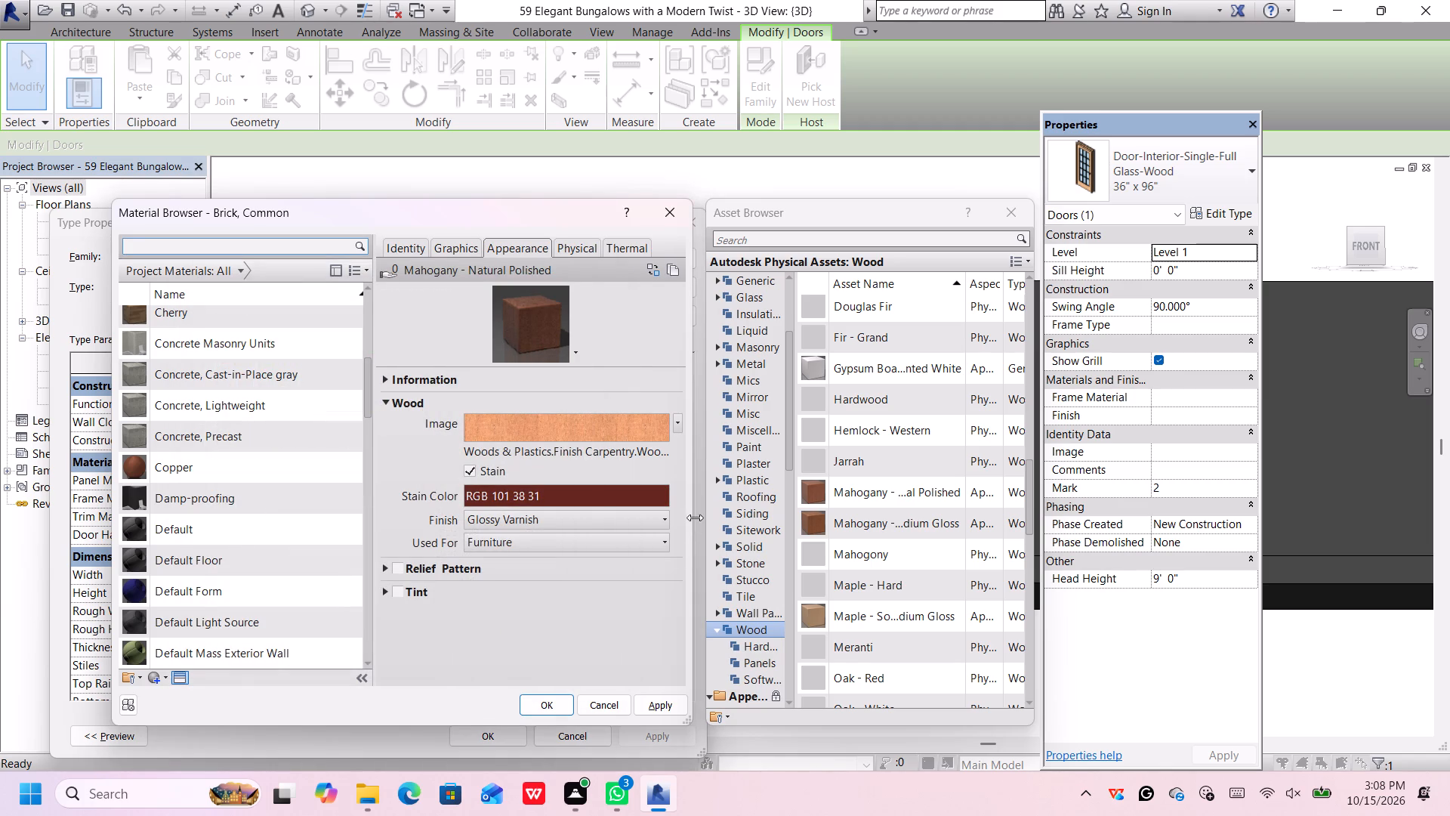
Set the mahogany stain color to RGB 98 36 30 and assign Brick, Common as the glass door type's panel material.
{"action": "left_click", "coordinate": [662, 496]}
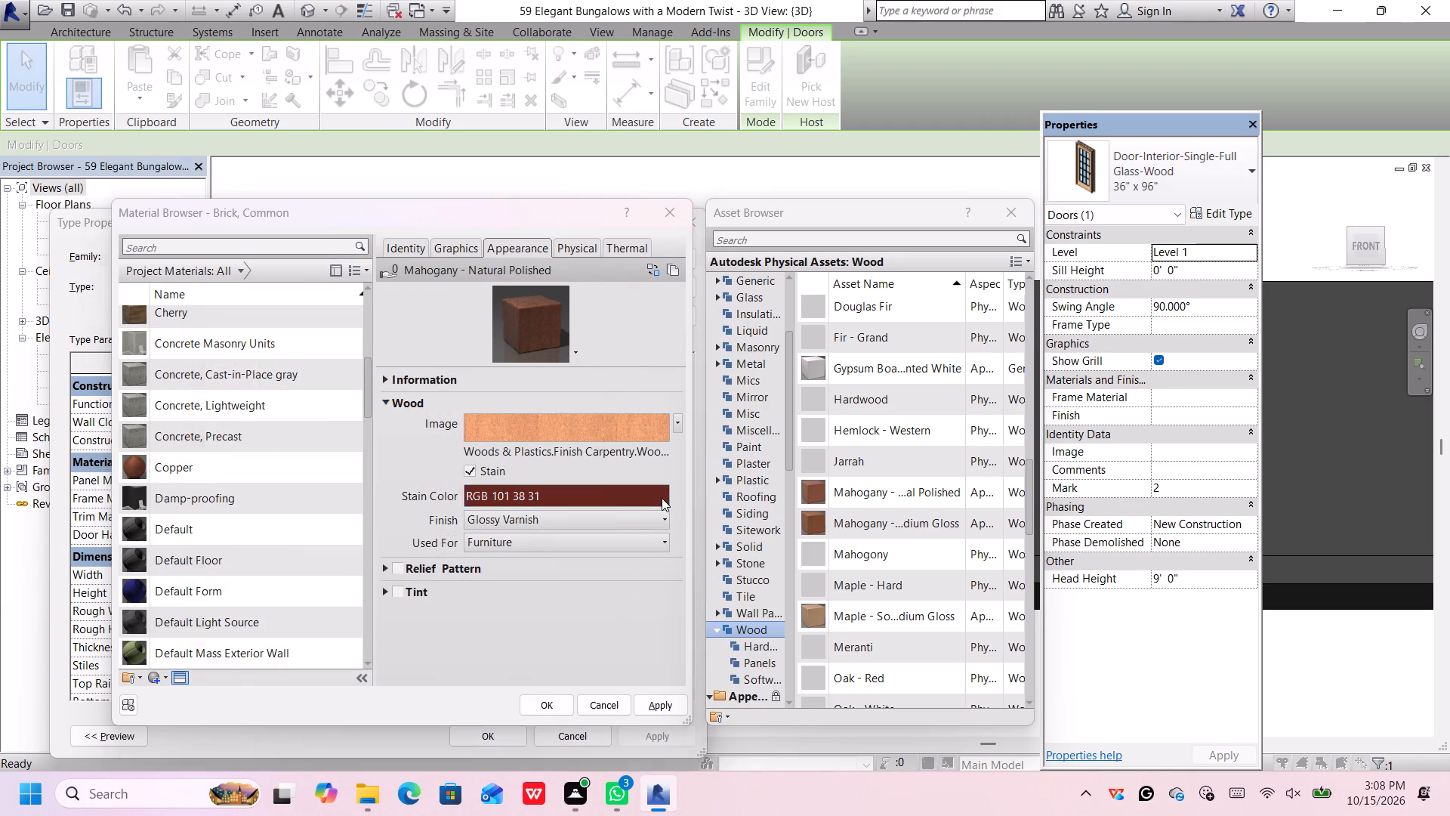
{"action": "left_click", "coordinate": [591, 468]}
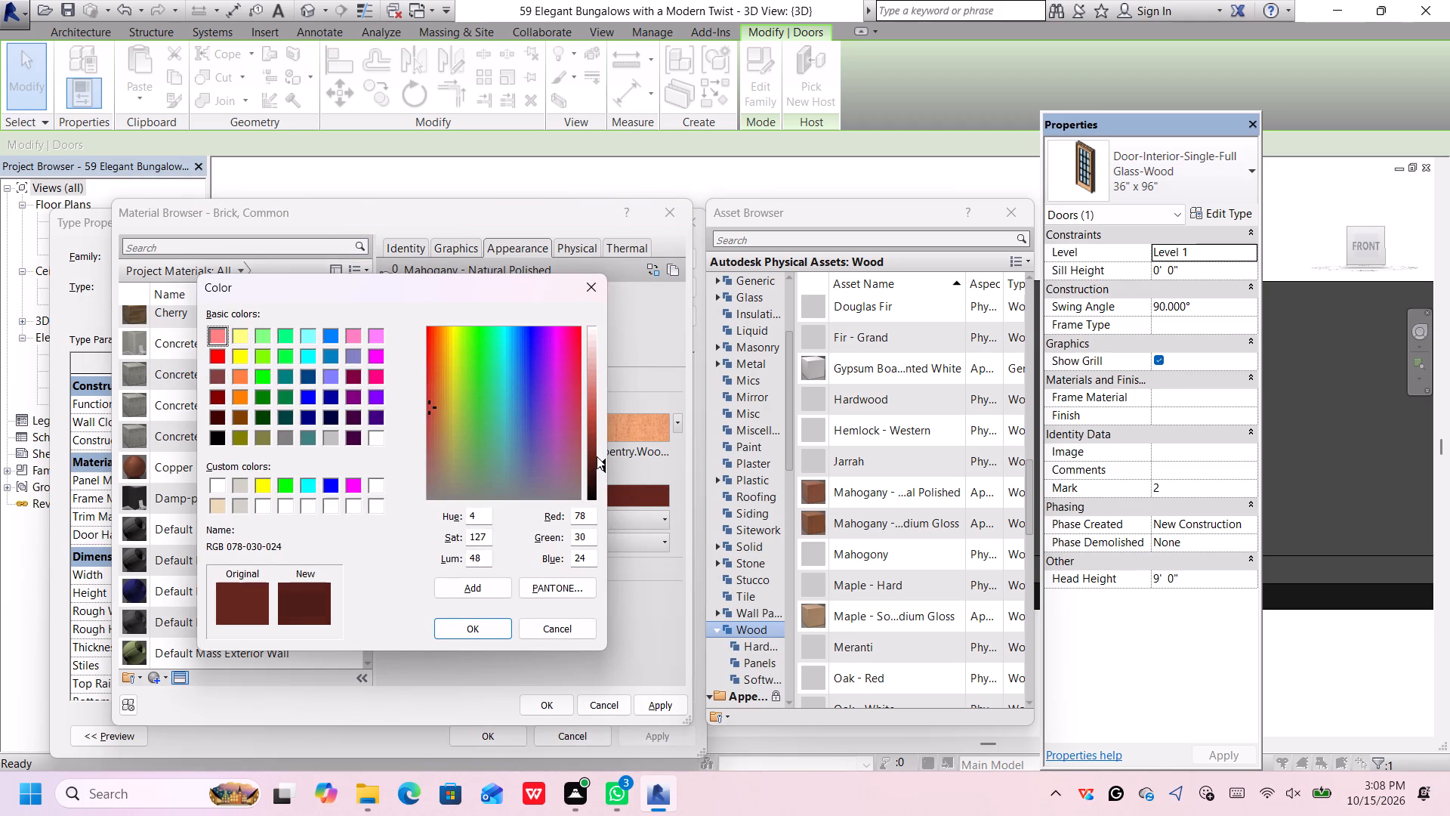
{"action": "left_click", "coordinate": [597, 456]}
{"action": "left_click", "coordinate": [495, 626]}
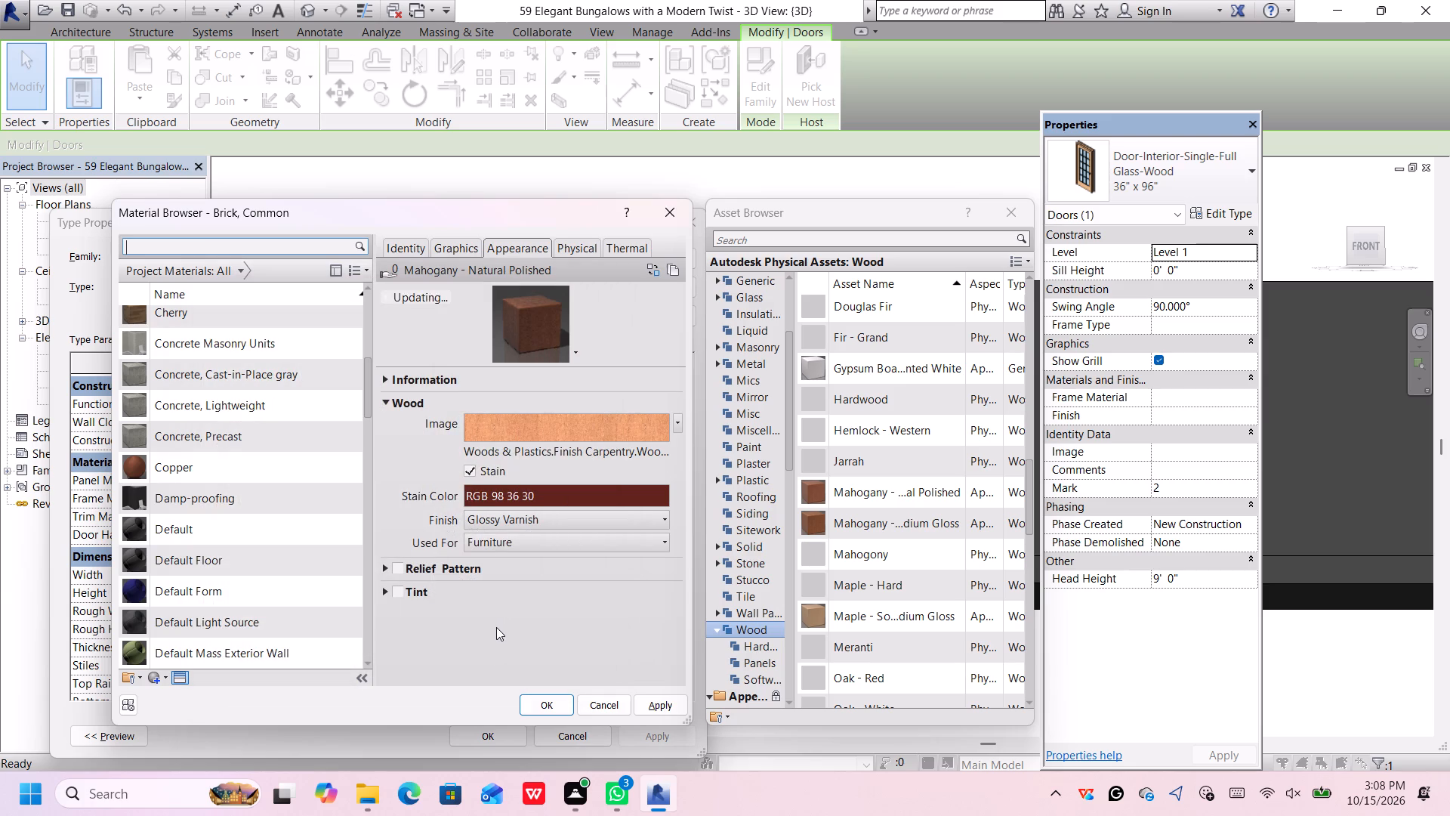
{"action": "left_click", "coordinate": [657, 706]}
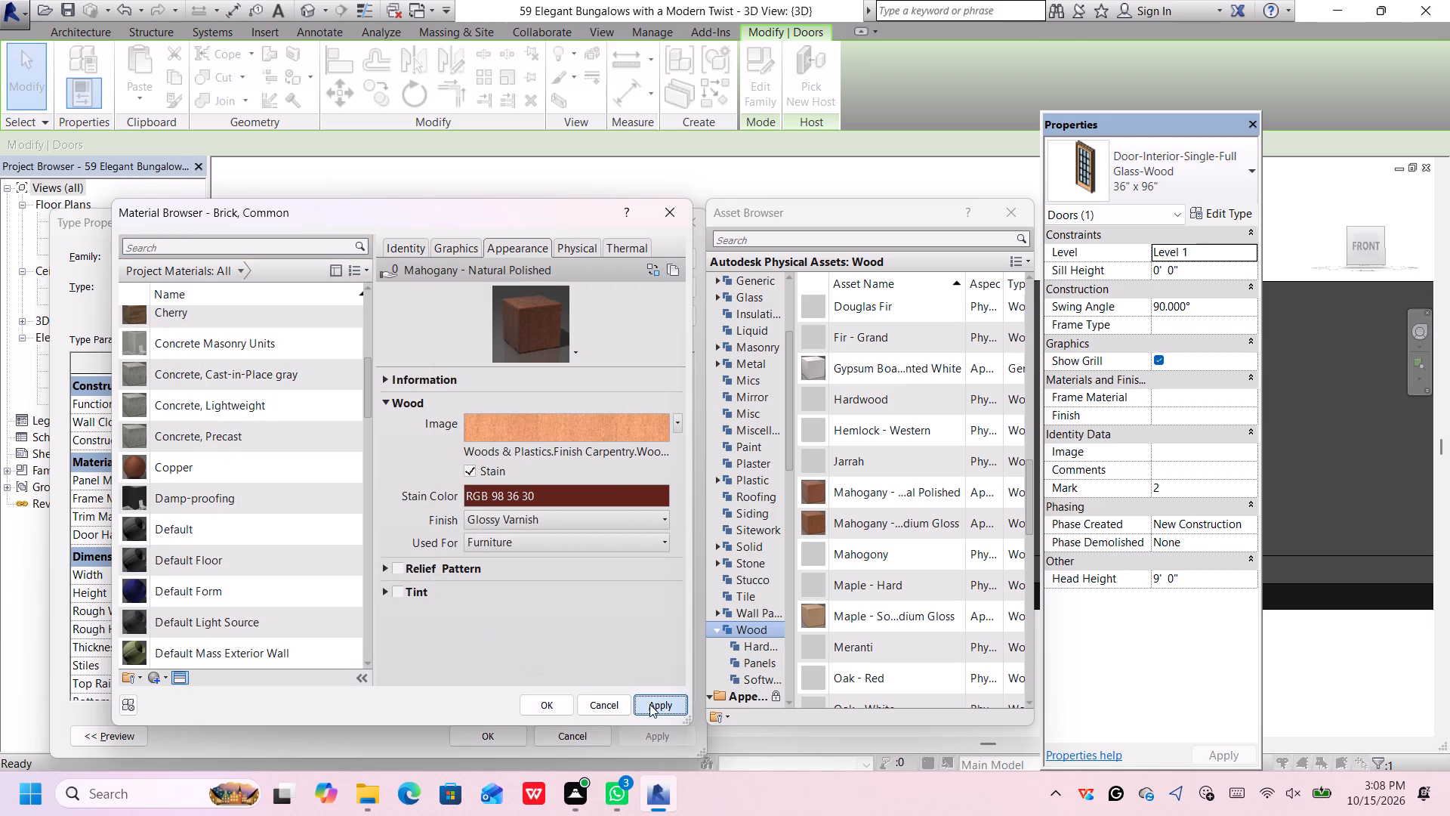
{"action": "left_click", "coordinate": [539, 707]}
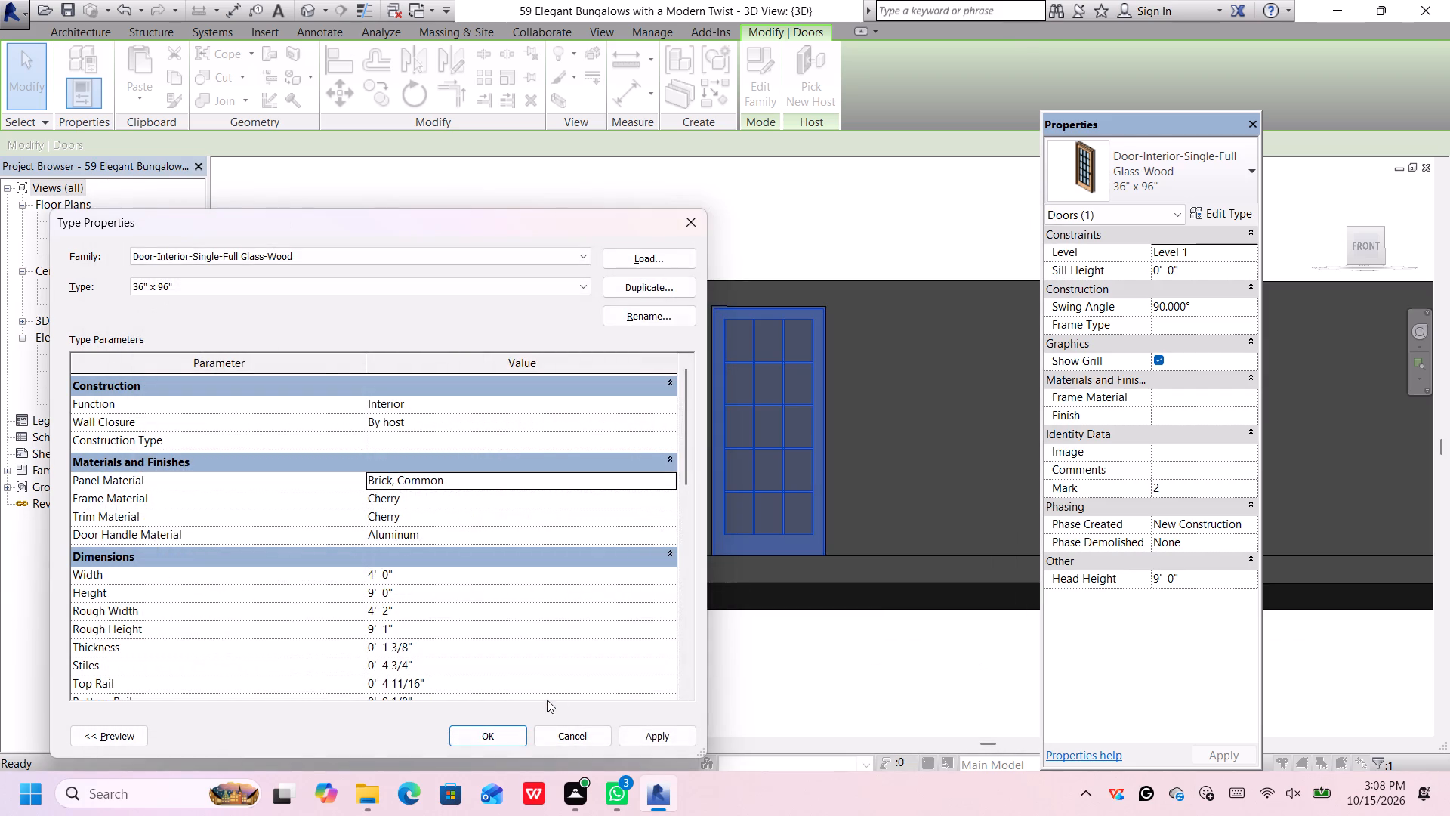
Apply the Brick, Common panel material to the 36" x 96" glass door type and finish editing its properties.
{"action": "left_click", "coordinate": [779, 703]}
{"action": "left_click", "coordinate": [645, 734]}
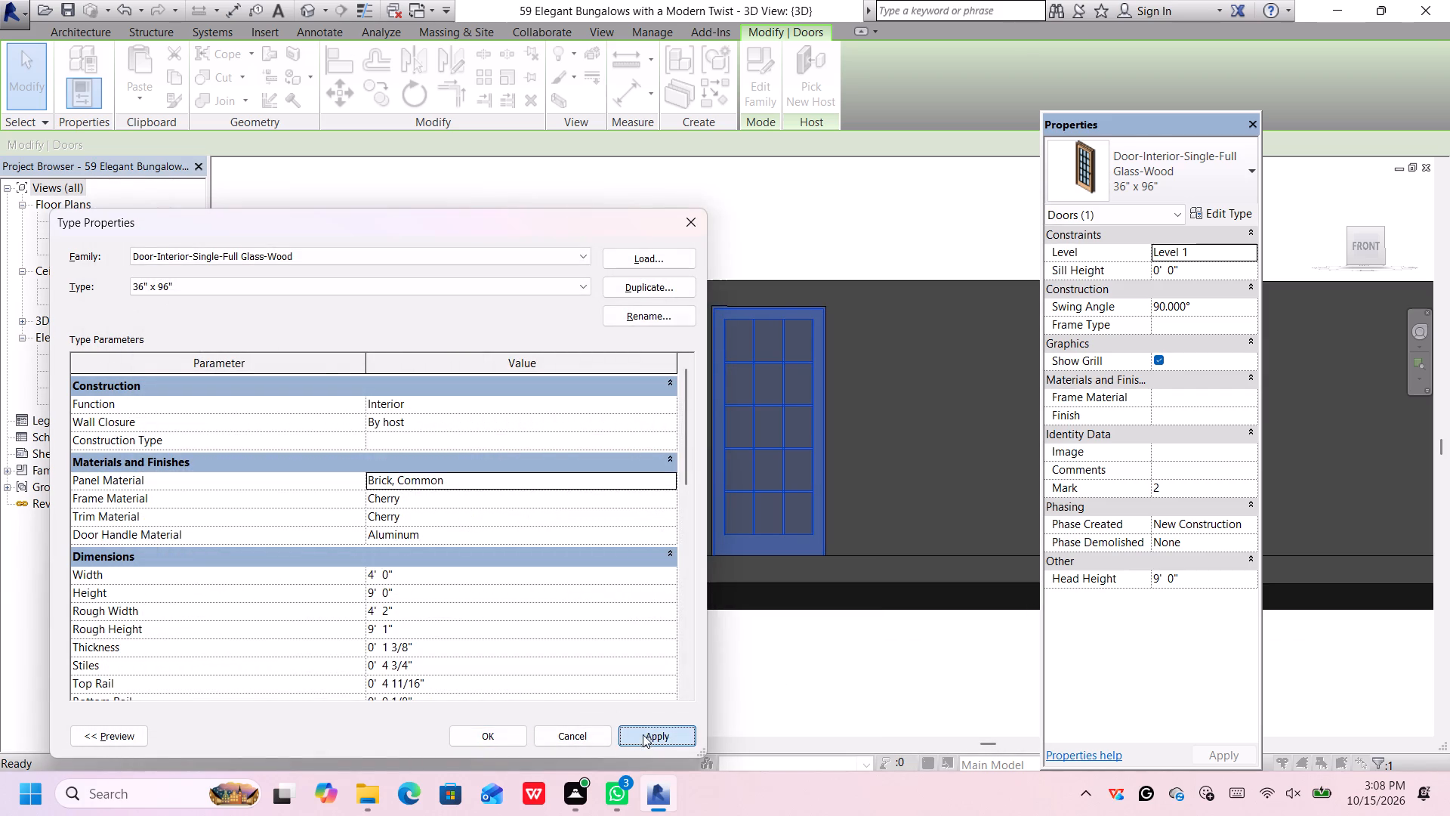
{"action": "left_click", "coordinate": [483, 733]}
{"action": "left_click", "coordinate": [770, 692]}
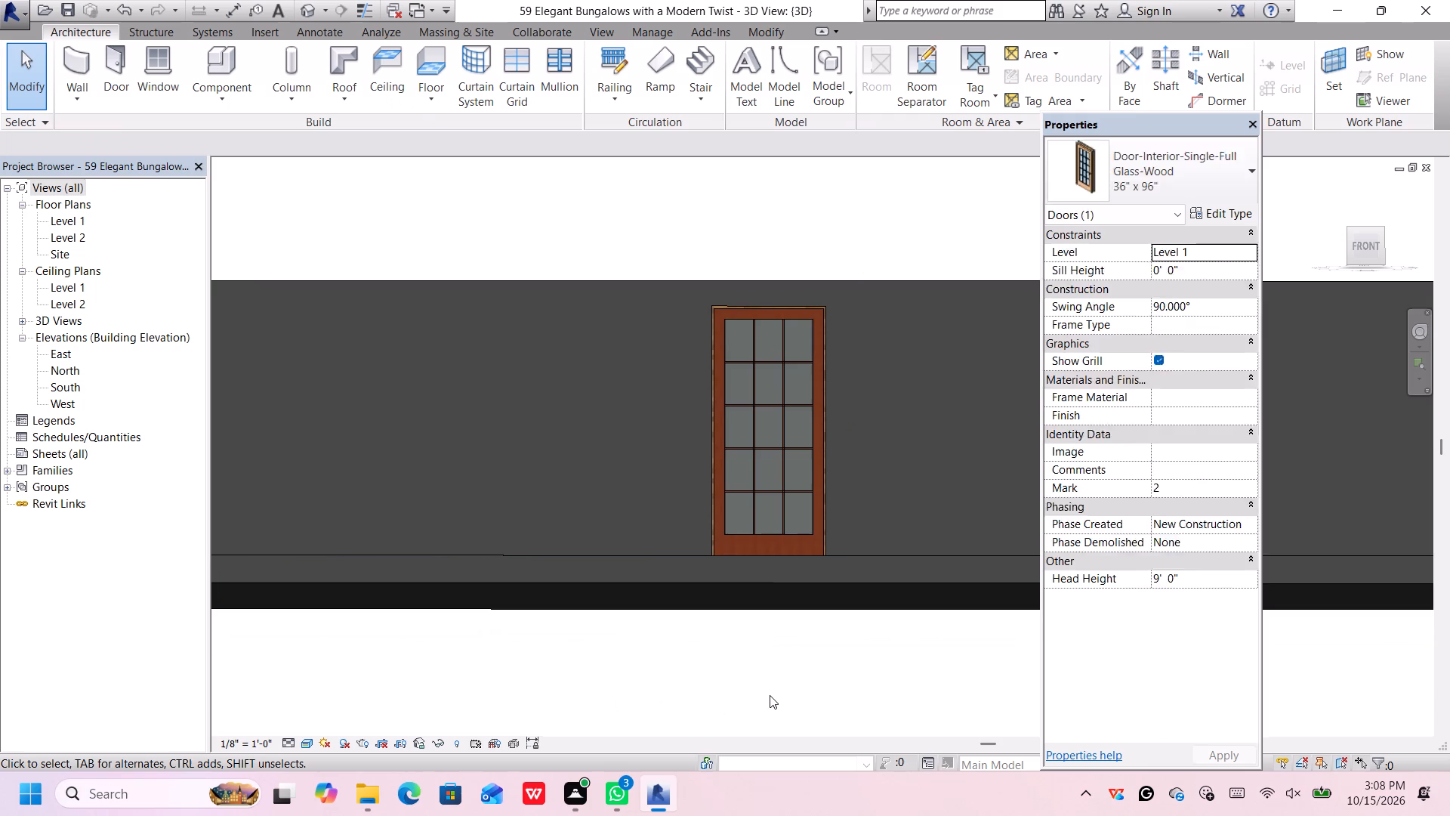
Look through the project materials for an alternative frame material for the glass door type, without assigning one.
{"action": "scroll", "coordinate": [830, 463], "scroll_direction": "up", "scroll_amount": 1}
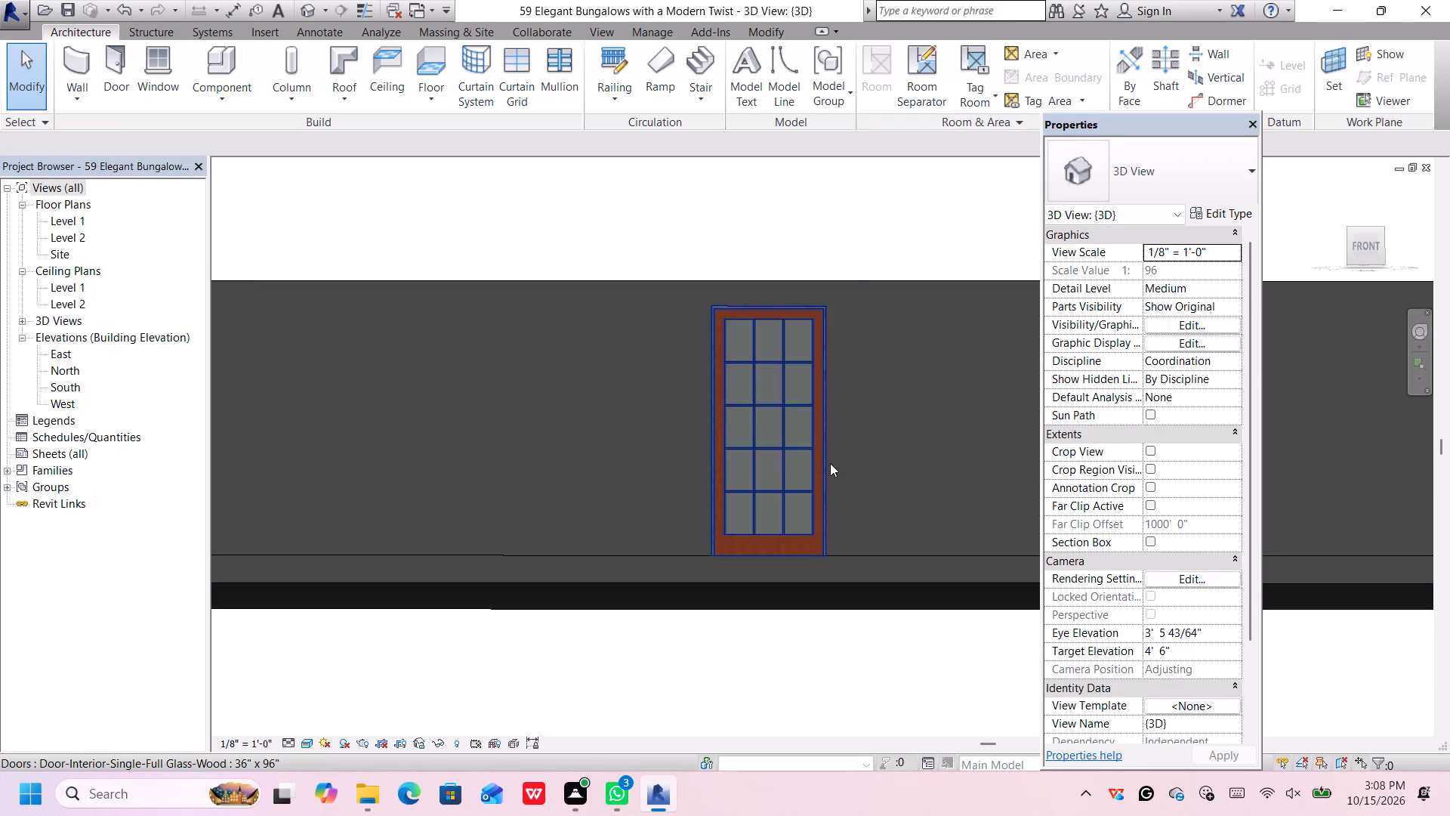
{"action": "scroll", "coordinate": [828, 464], "scroll_direction": "down", "scroll_amount": 4}
{"action": "middle_click_drag", "start_coordinate": [825, 466], "coordinate": [824, 533]}
{"action": "scroll", "coordinate": [824, 531], "scroll_direction": "up", "scroll_amount": 1}
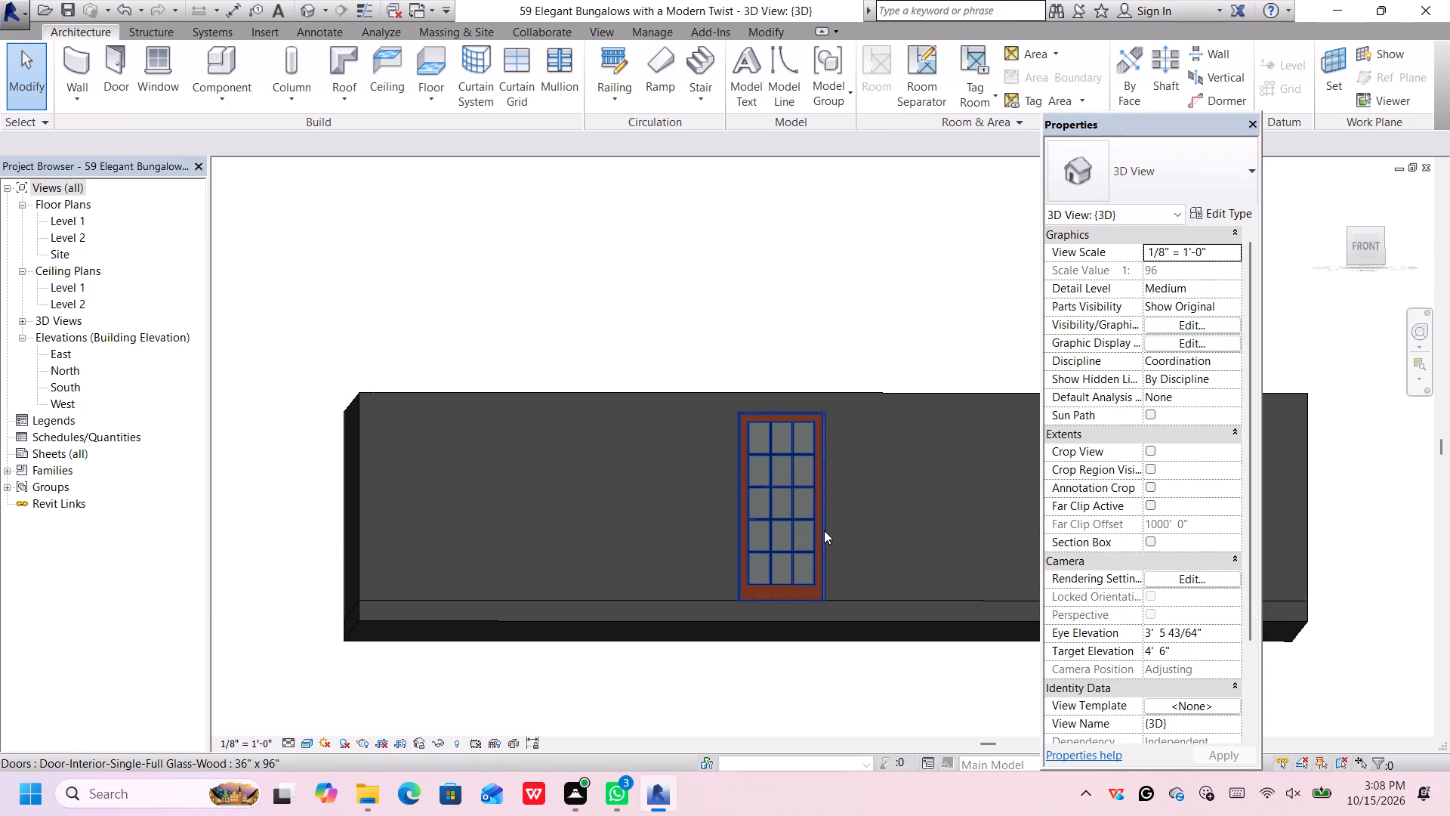
{"action": "scroll", "coordinate": [824, 529], "scroll_direction": "up", "scroll_amount": 1}
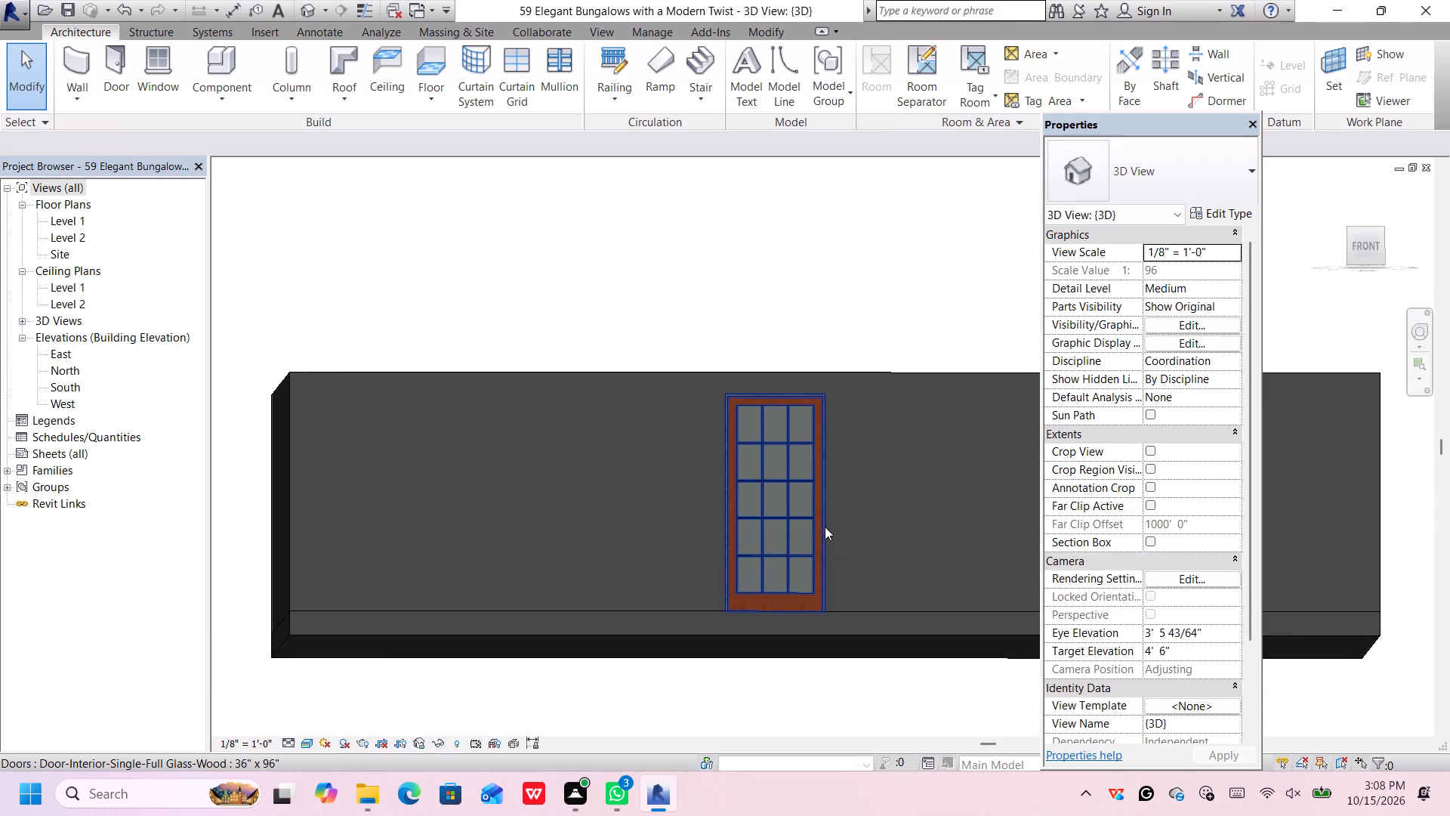
{"action": "left_click", "coordinate": [824, 525]}
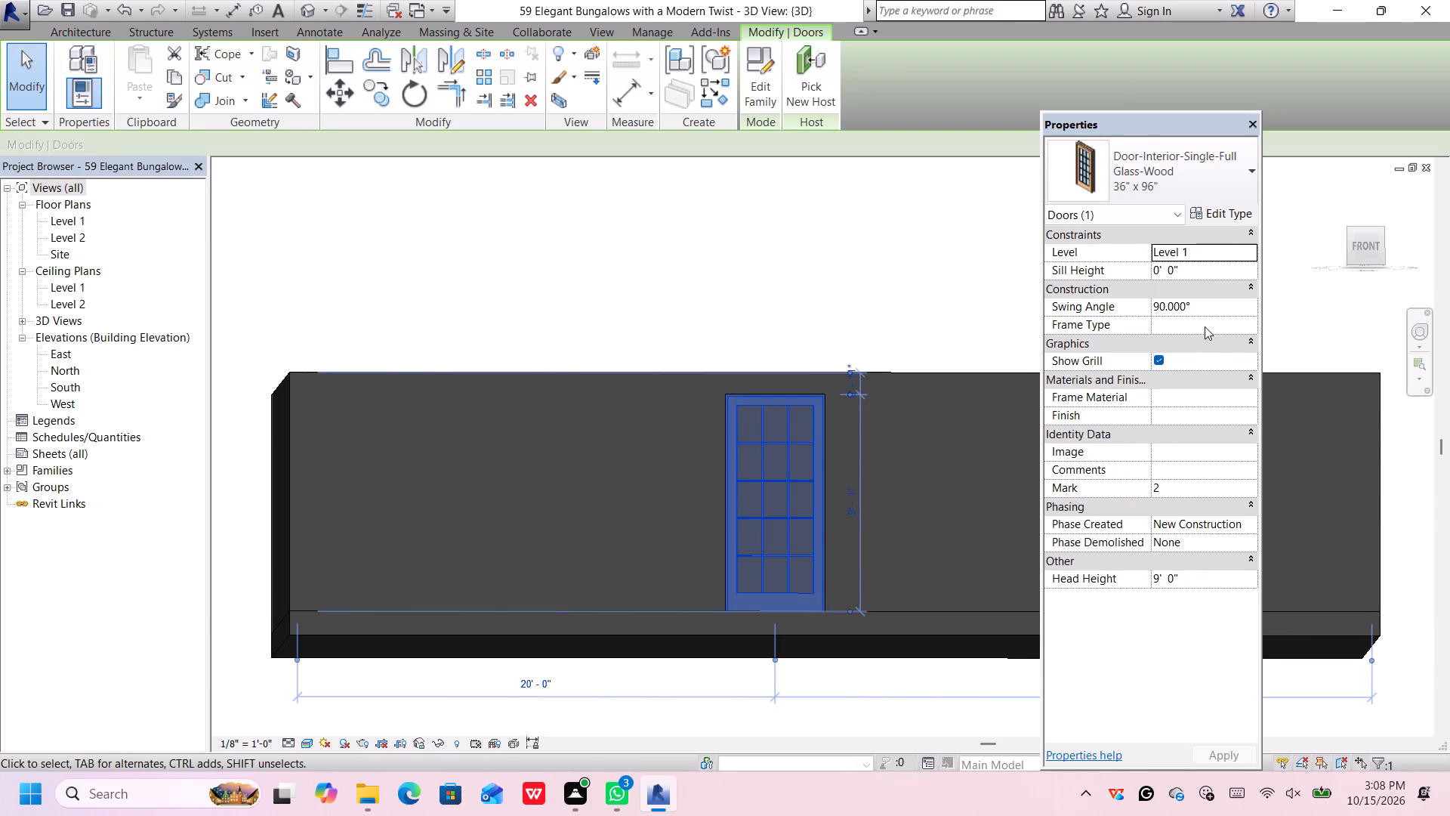
{"action": "left_click", "coordinate": [1220, 211]}
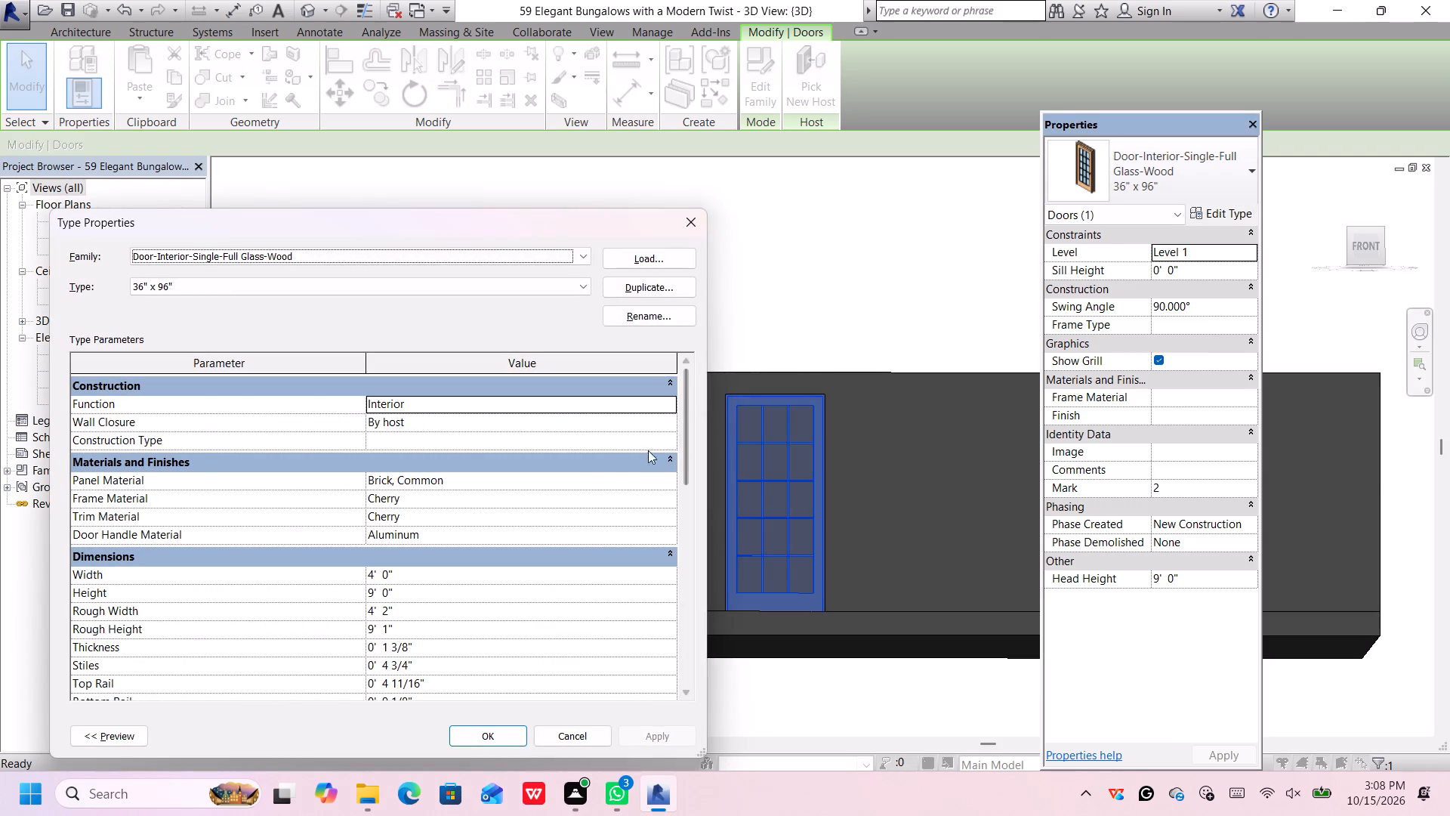
{"action": "left_click", "coordinate": [670, 496]}
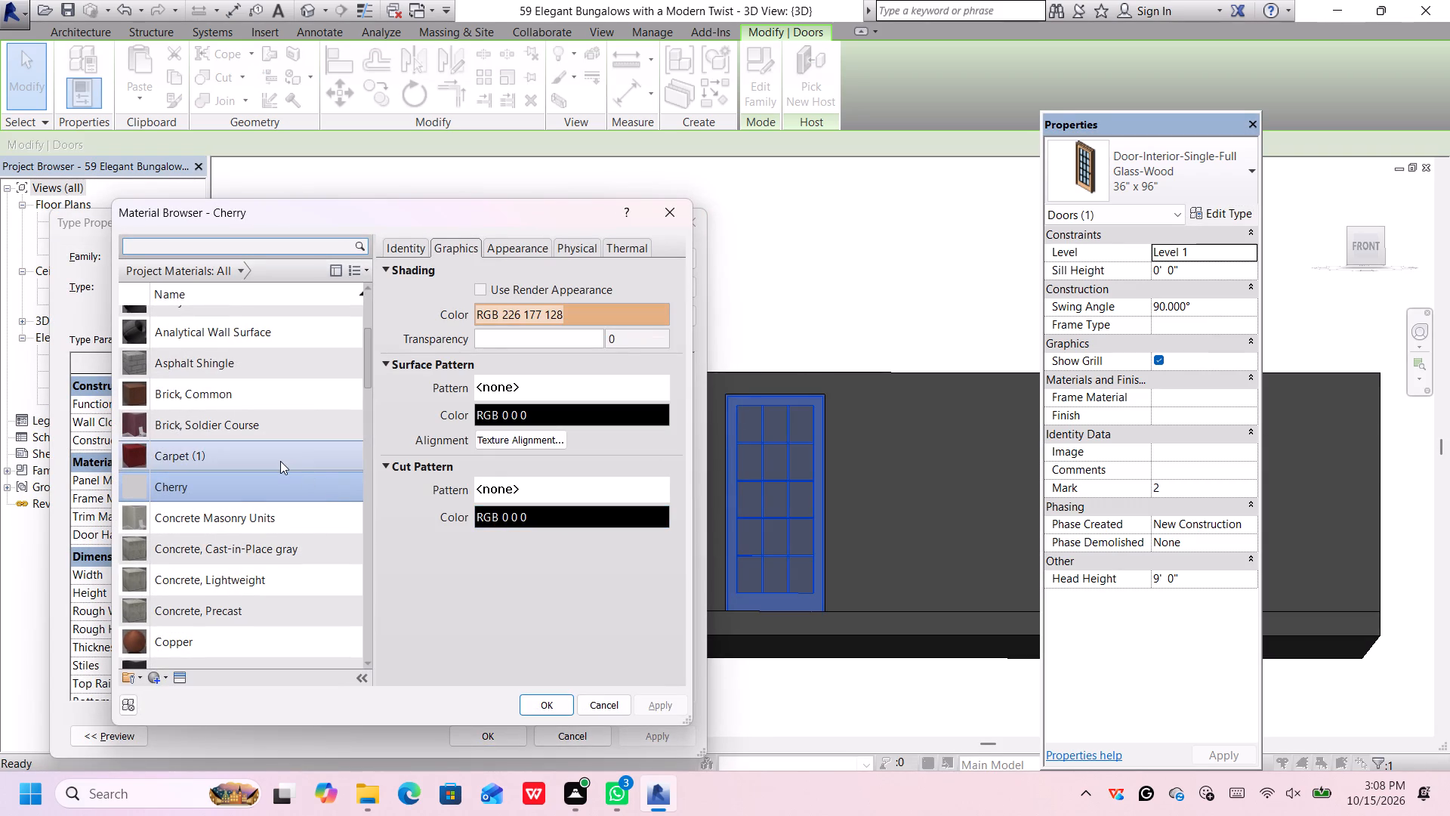
{"action": "left_click", "coordinate": [280, 461]}
{"action": "left_click", "coordinate": [505, 243]}
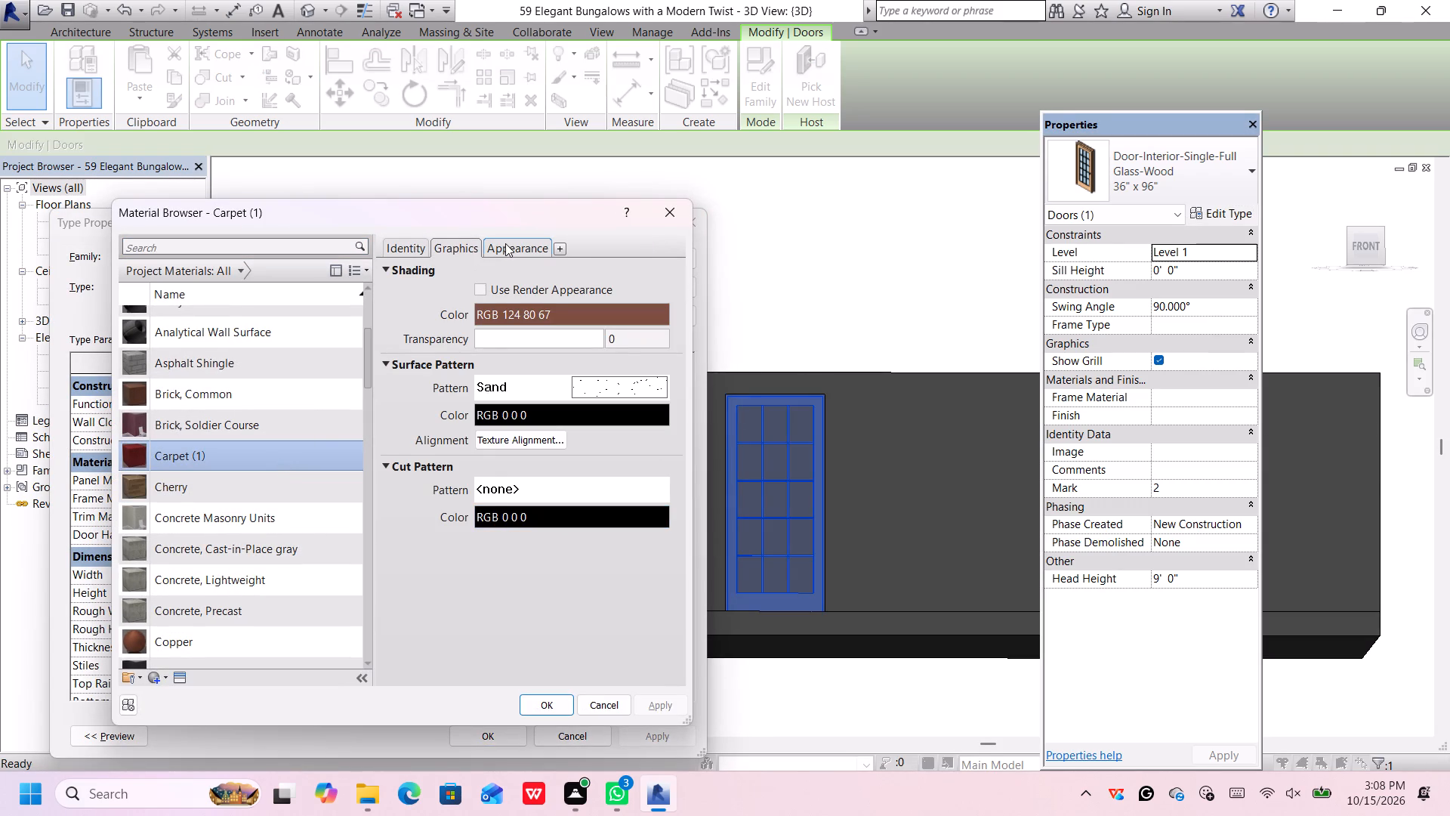
{"action": "scroll", "coordinate": [312, 491], "scroll_direction": "down", "scroll_amount": 2}
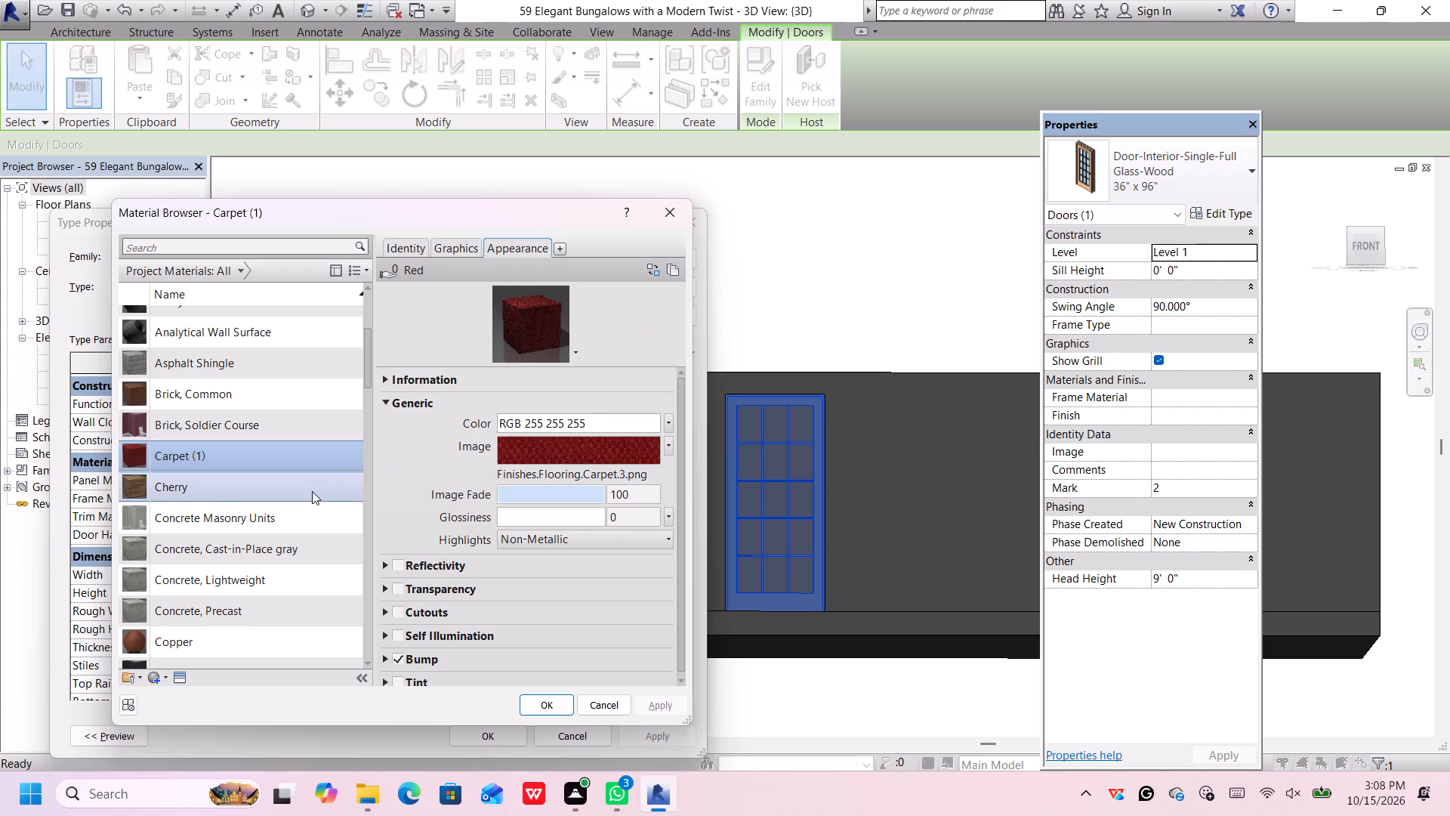
{"action": "scroll", "coordinate": [312, 491], "scroll_direction": "up", "scroll_amount": 7}
{"action": "scroll", "coordinate": [313, 493], "scroll_direction": "down", "scroll_amount": 2}
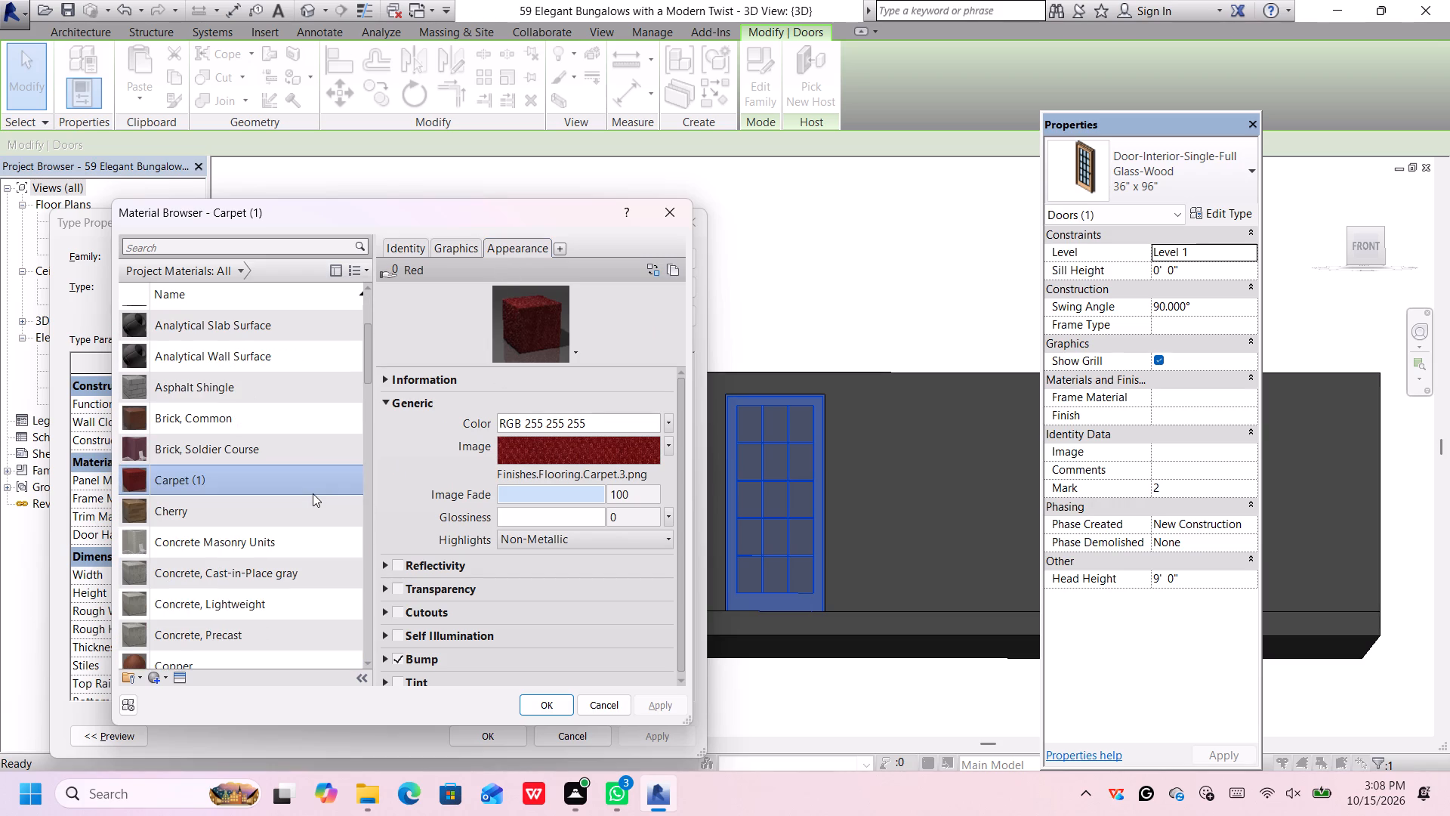
{"action": "scroll", "coordinate": [315, 496], "scroll_direction": "down", "scroll_amount": 1}
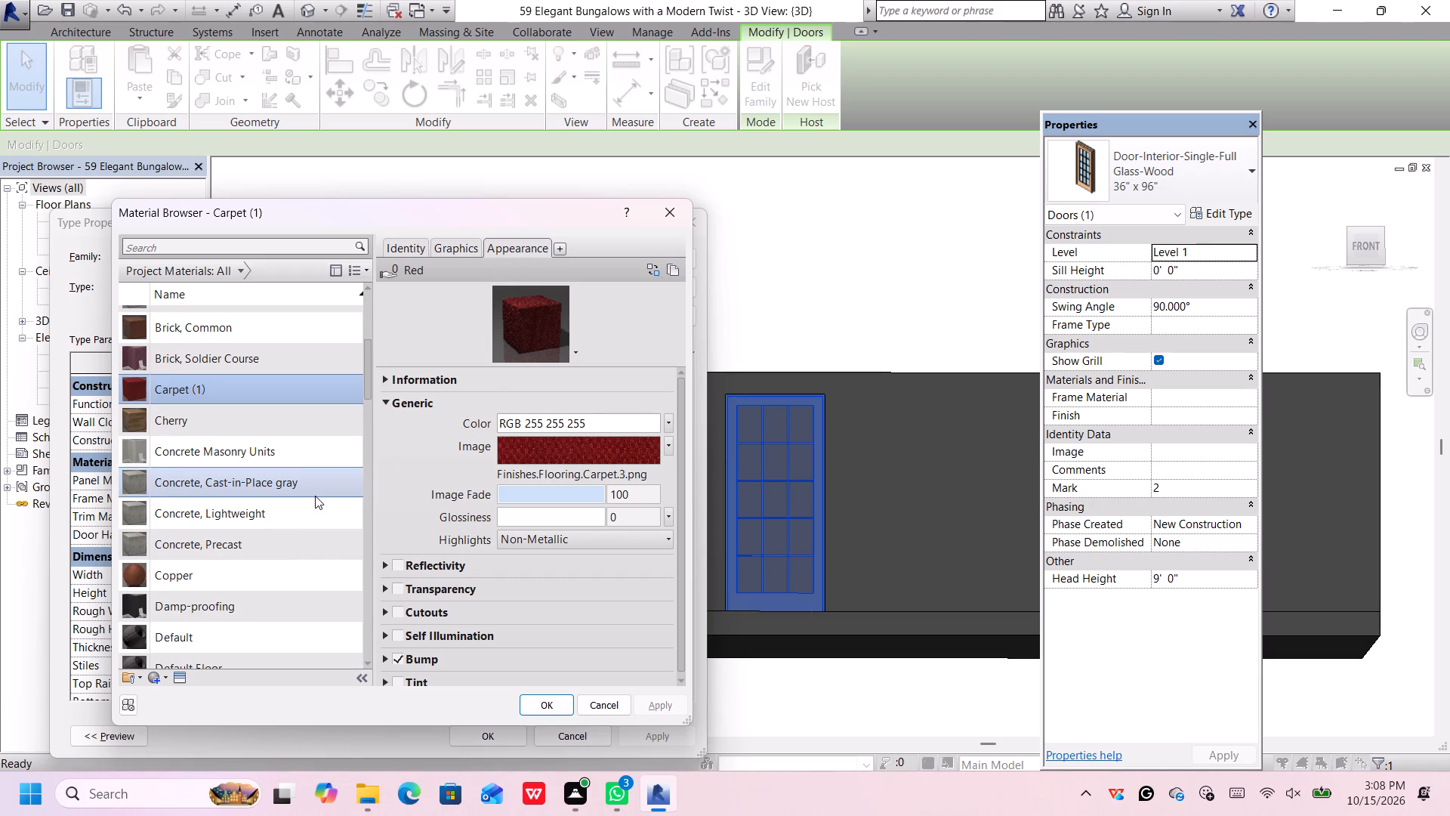
{"action": "scroll", "coordinate": [296, 580], "scroll_direction": "down", "scroll_amount": 6}
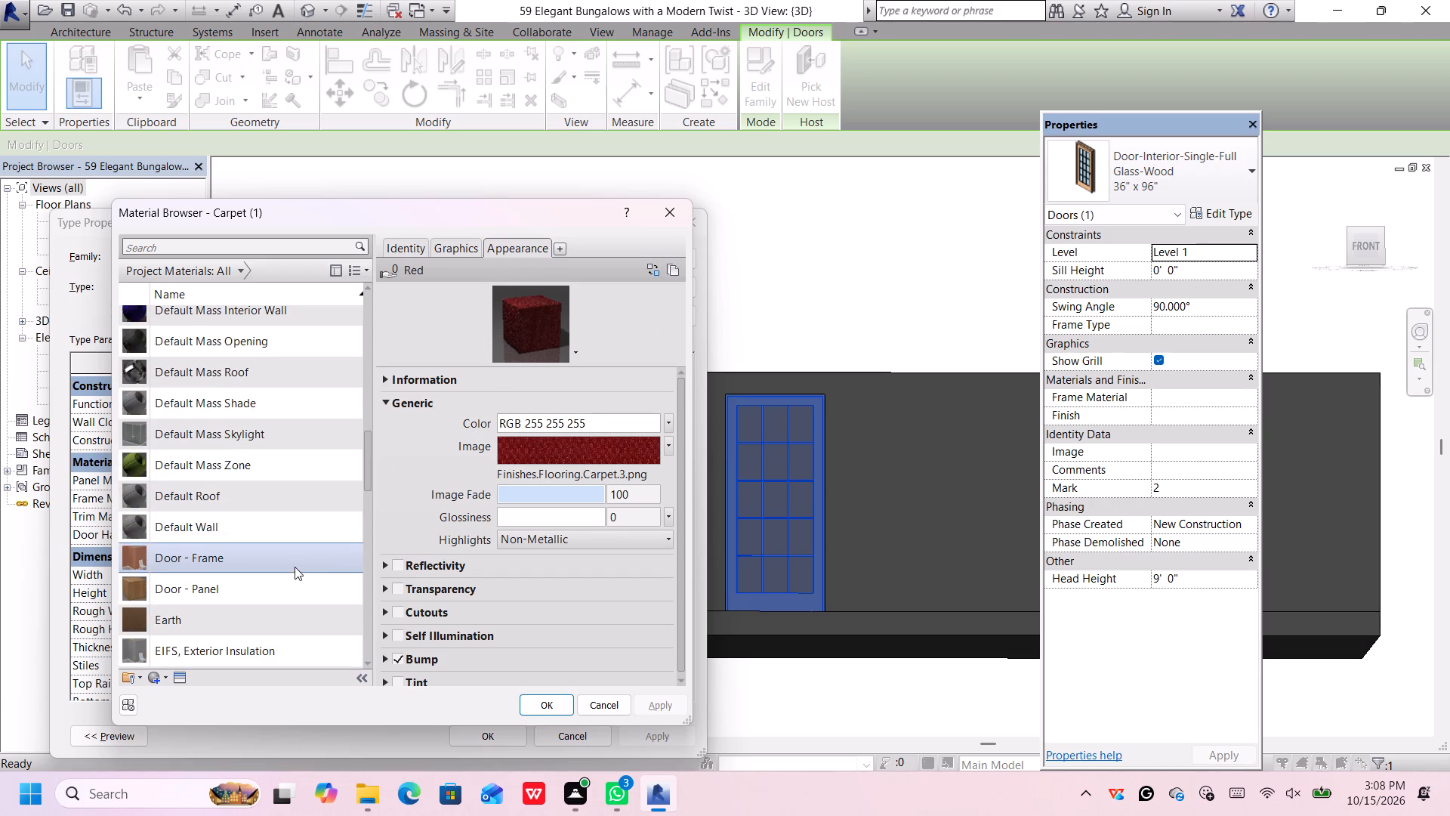
{"action": "scroll", "coordinate": [295, 567], "scroll_direction": "down", "scroll_amount": 13}
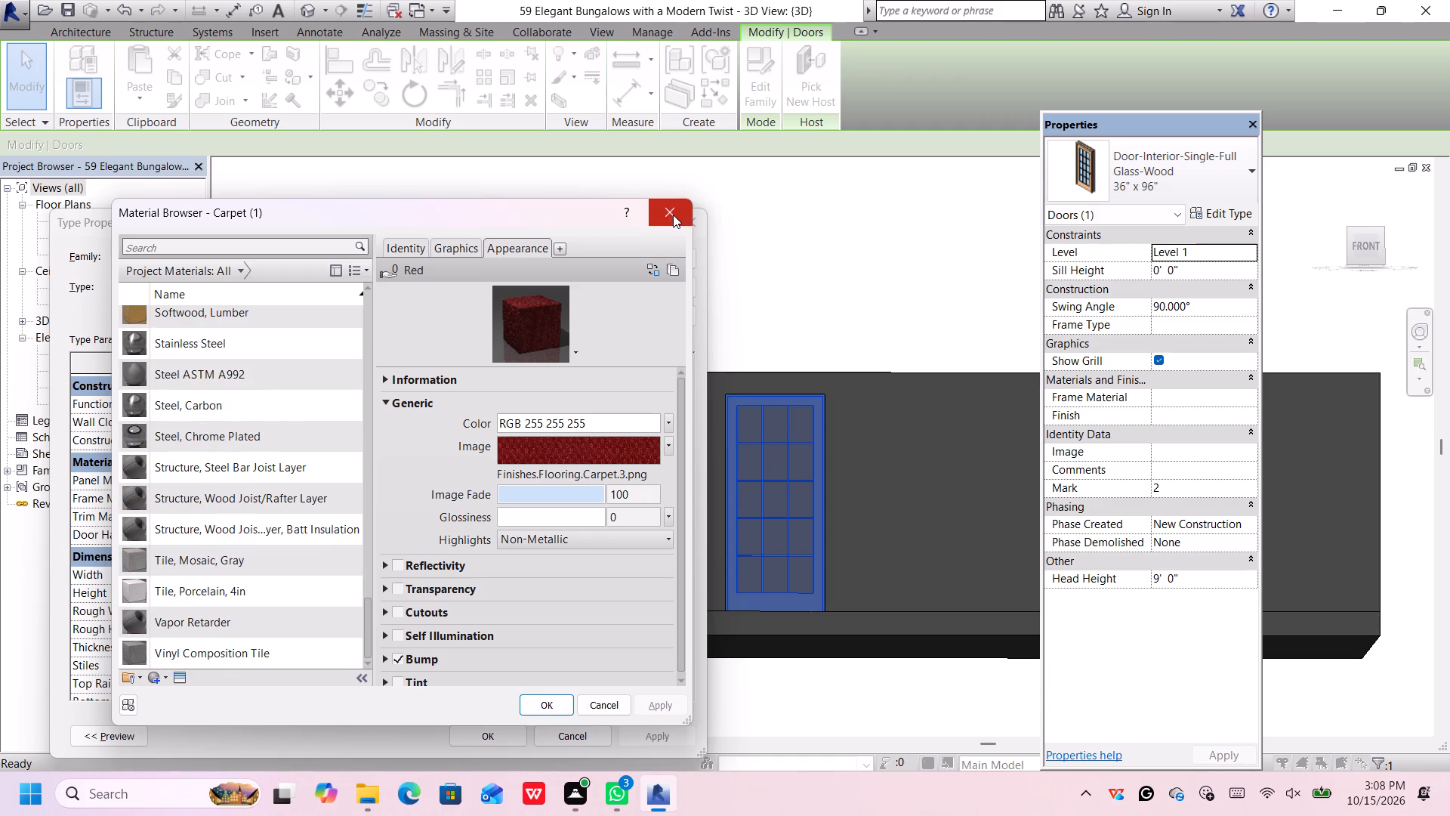
{"action": "left_click", "coordinate": [673, 215]}
{"action": "left_click", "coordinate": [695, 219]}
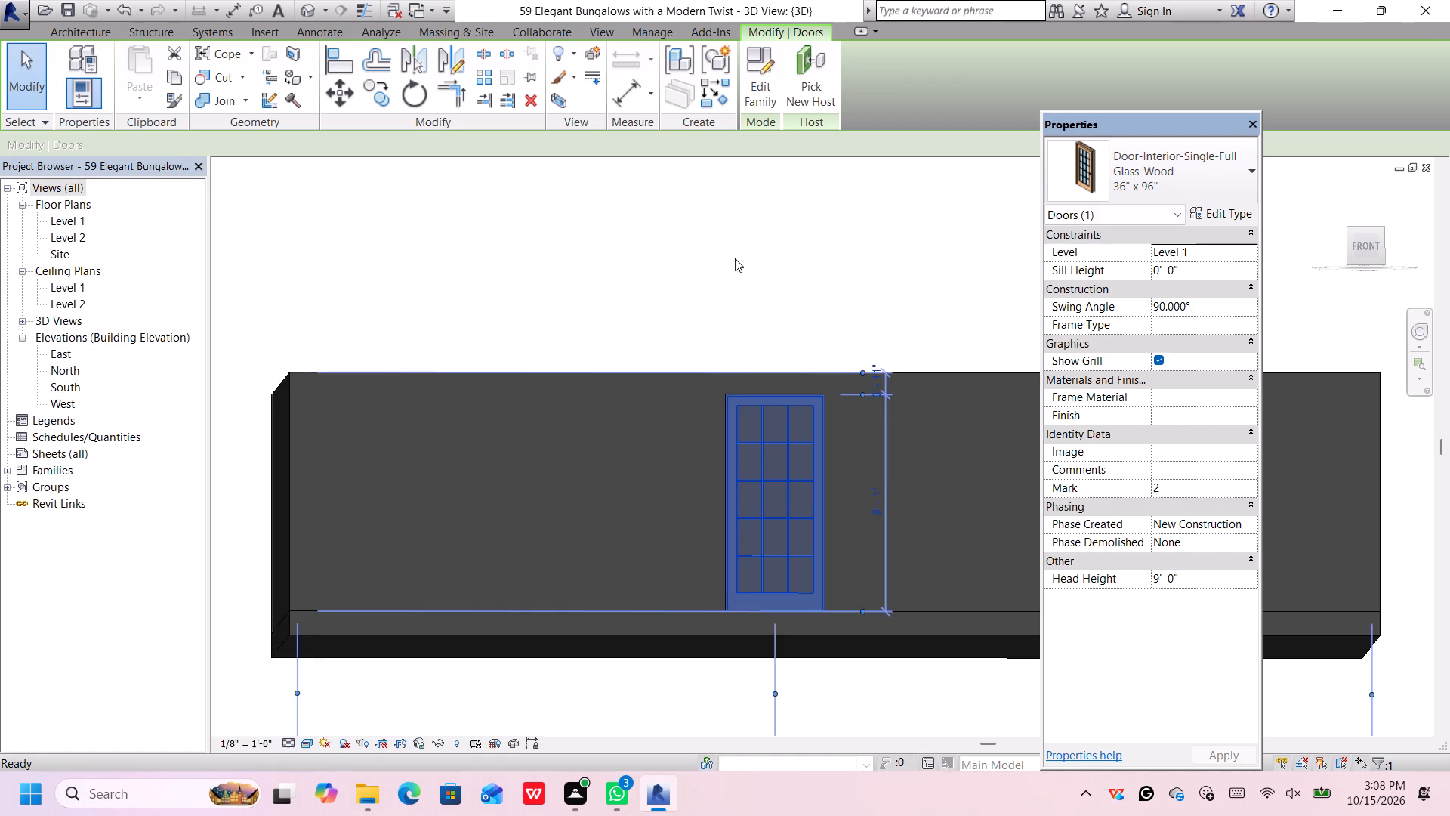
Flip the orientation of the glass door in the front wall.
{"action": "scroll", "coordinate": [814, 301], "scroll_direction": "down", "scroll_amount": 5}
{"action": "middle_click_drag", "start_coordinate": [815, 306], "coordinate": [775, 450], "text": "shift"}
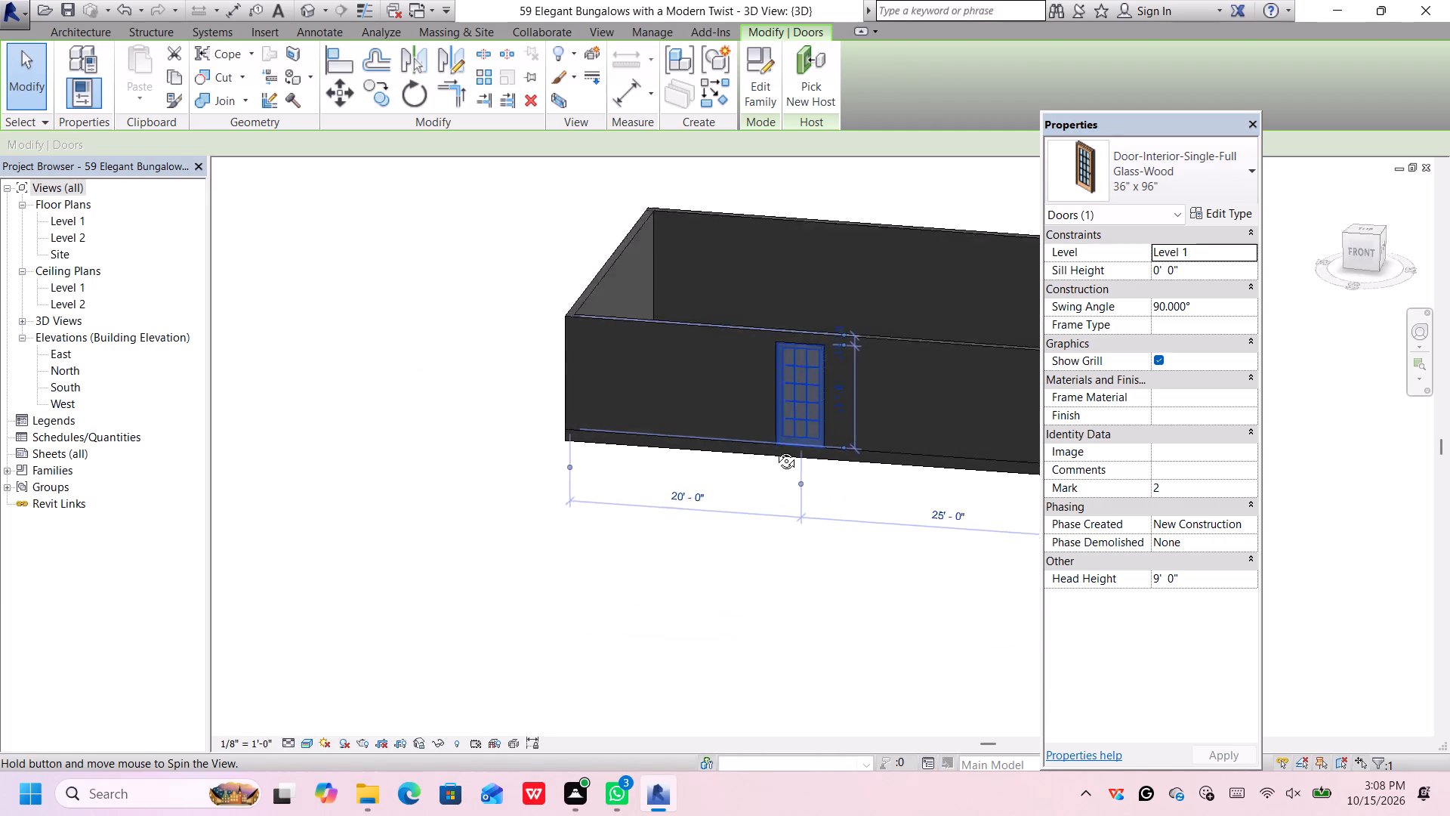
{"action": "middle_click_drag", "start_coordinate": [775, 450], "coordinate": [859, 406], "text": "shift"}
{"action": "scroll", "coordinate": [856, 404], "scroll_direction": "up", "scroll_amount": 4}
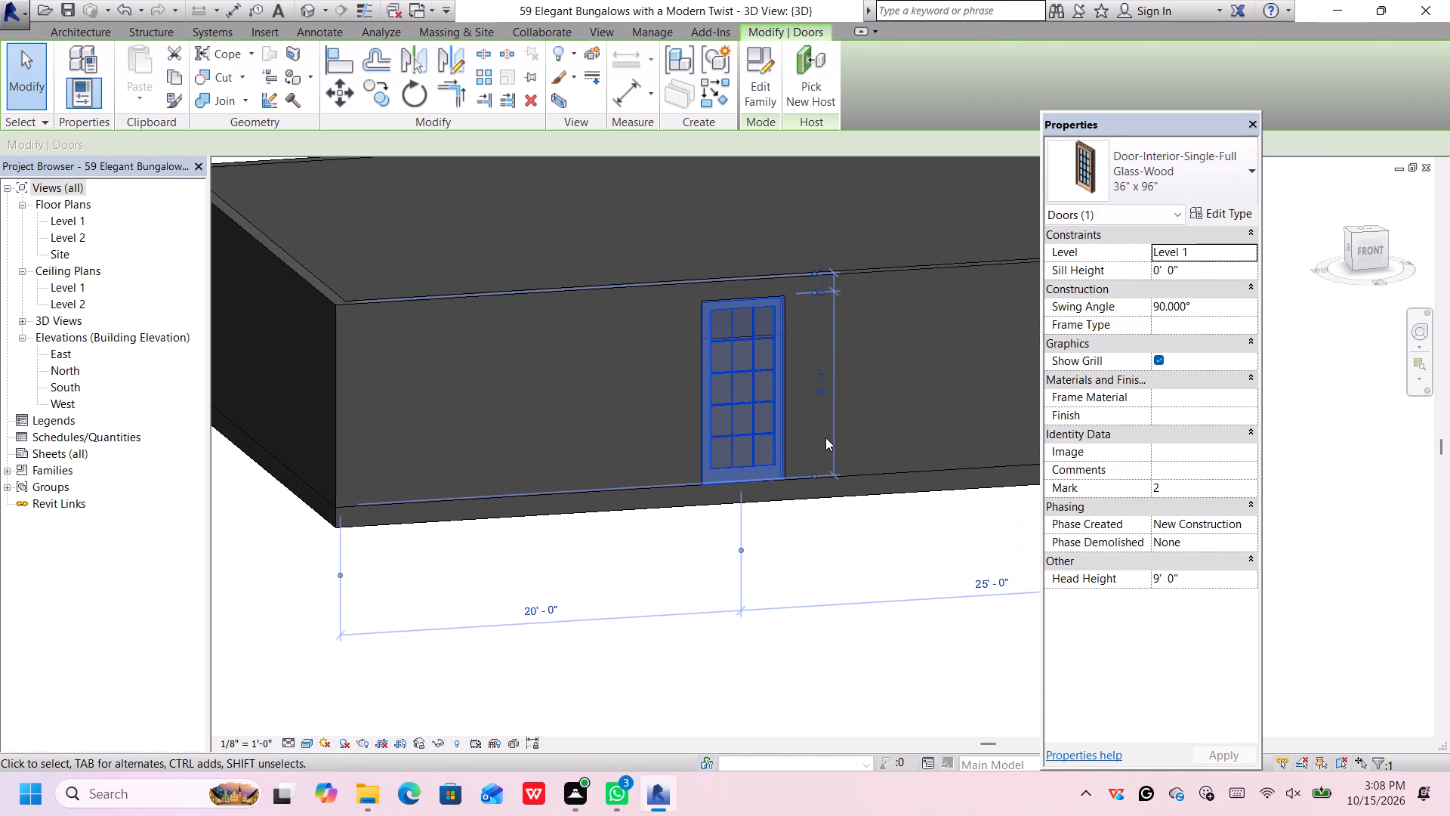
{"action": "key", "text": "space"}
{"action": "left_click", "coordinate": [807, 536]}
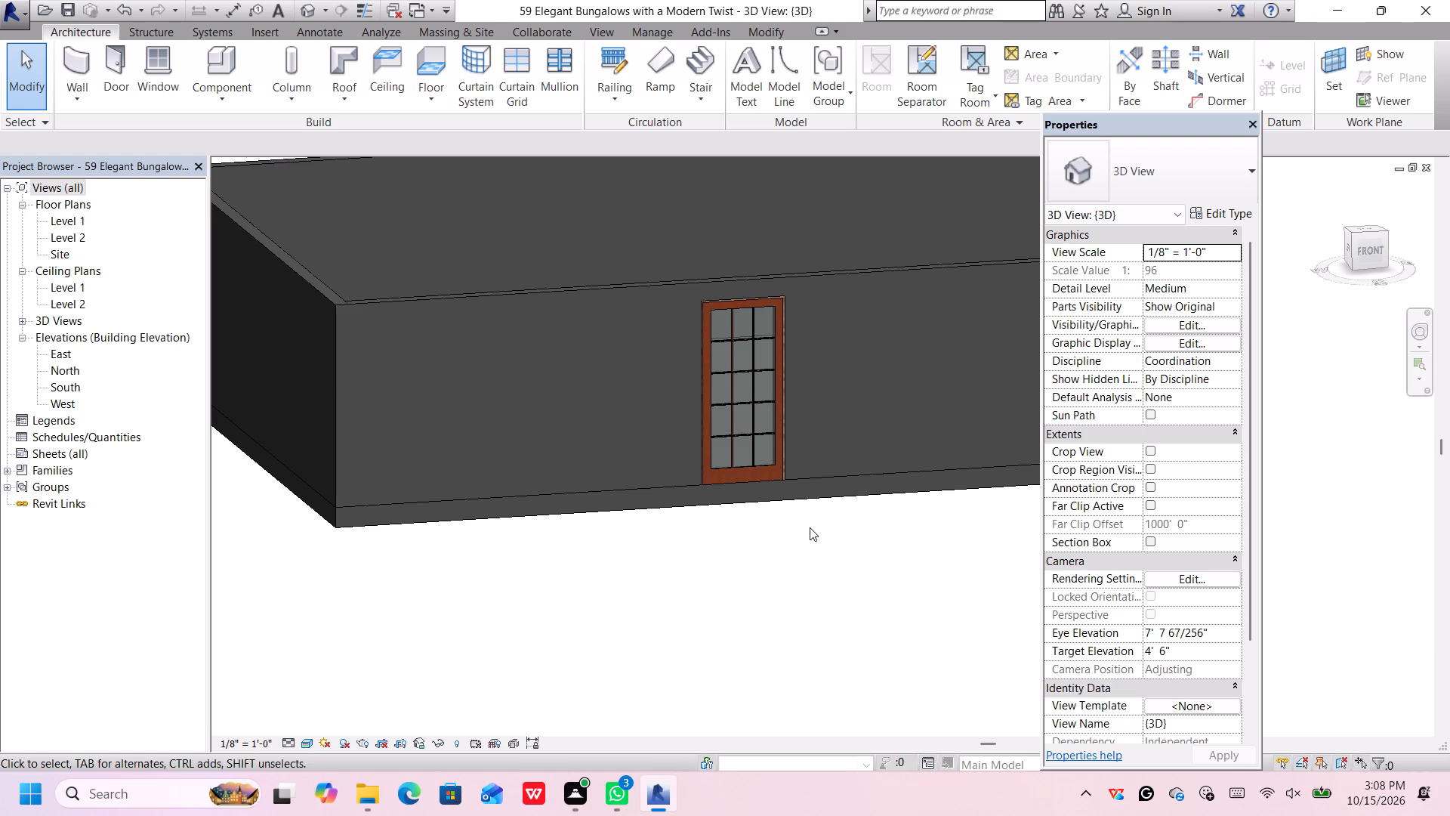
Open the material selection for the structure layer of the front wall's Generic - 8" type.
{"action": "scroll", "coordinate": [819, 539], "scroll_direction": "down", "scroll_amount": 3}
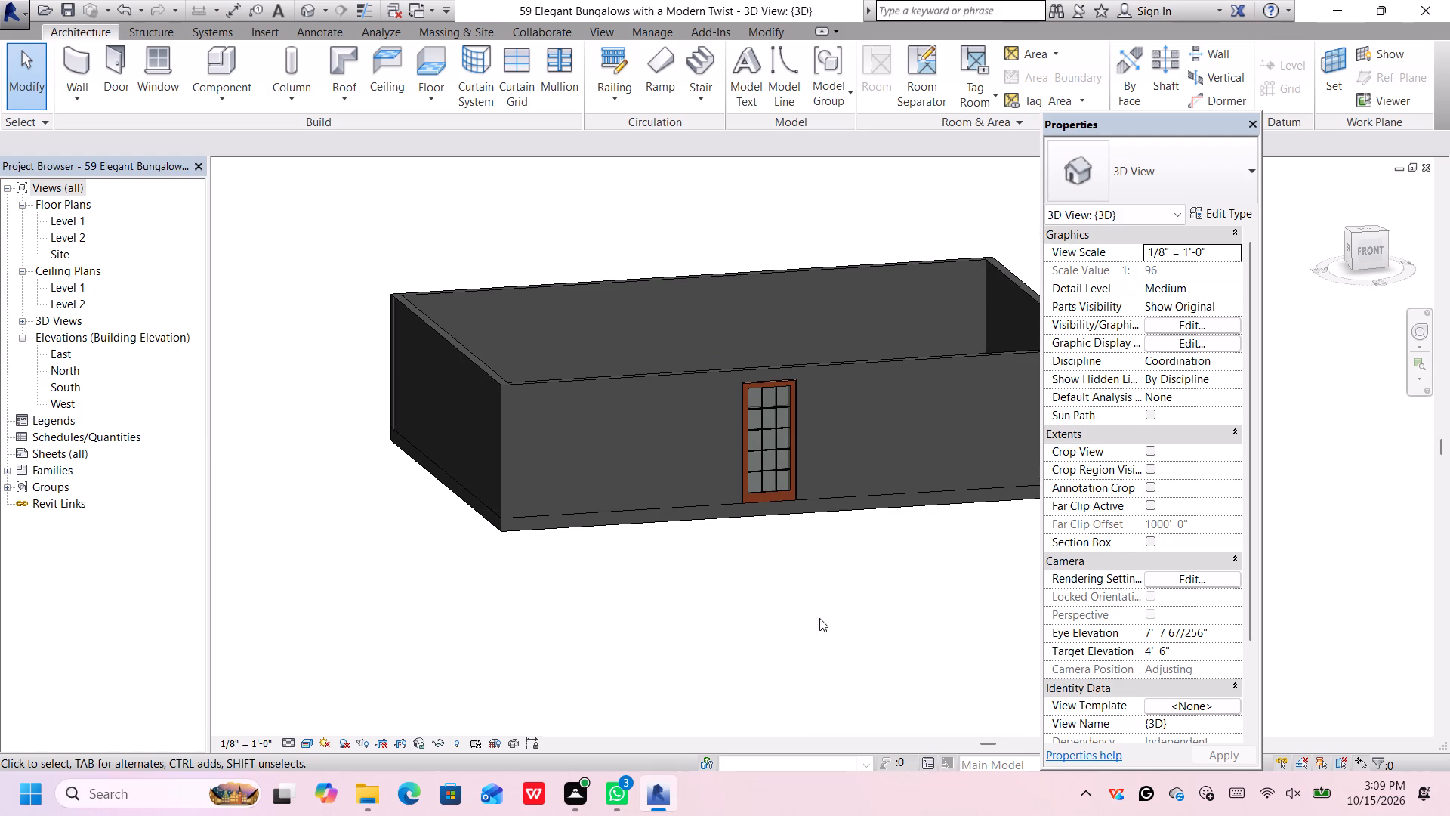
{"action": "middle_click_drag", "start_coordinate": [842, 607], "coordinate": [788, 566]}
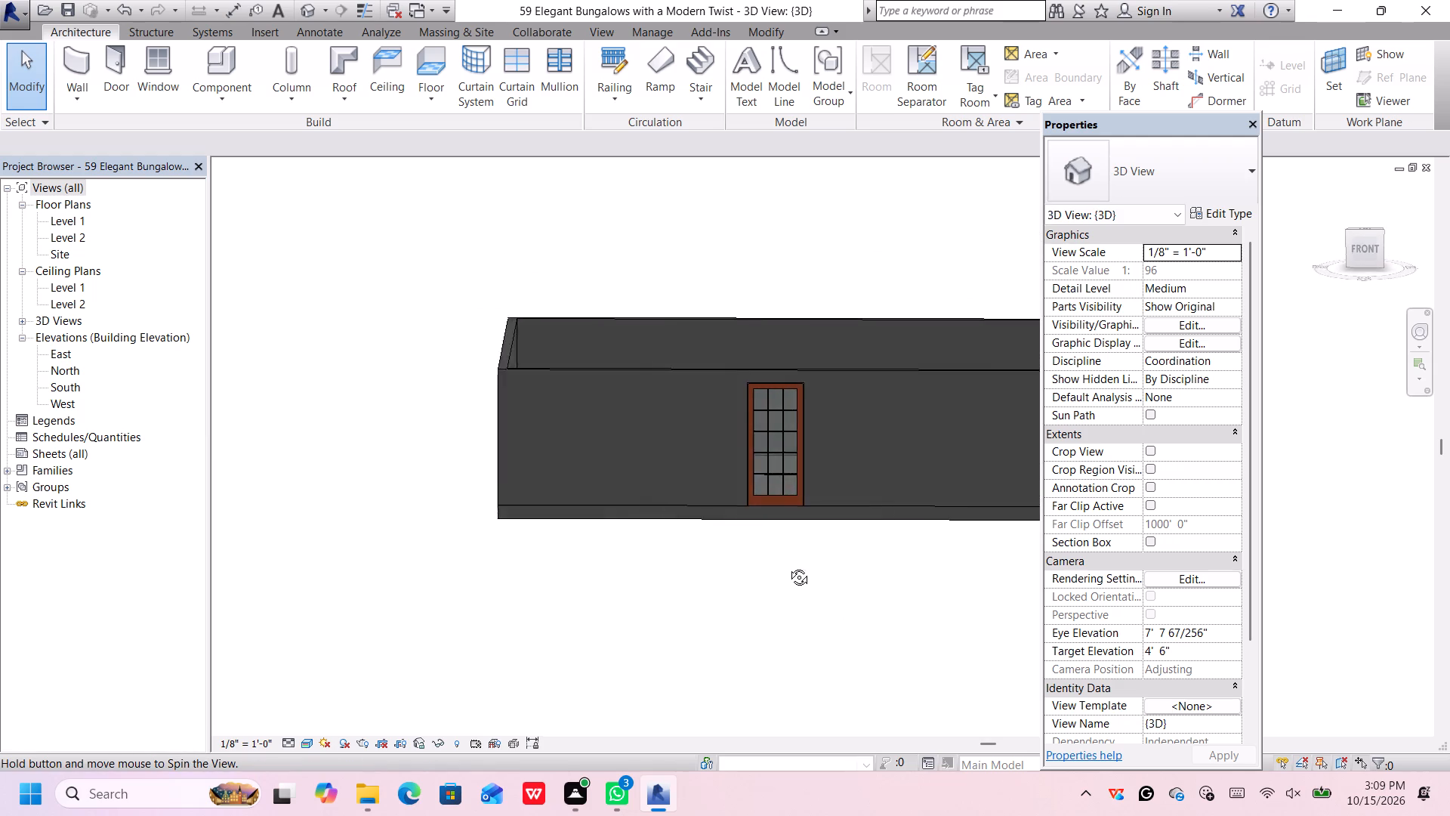
{"action": "middle_click_drag", "start_coordinate": [788, 566], "coordinate": [851, 560]}
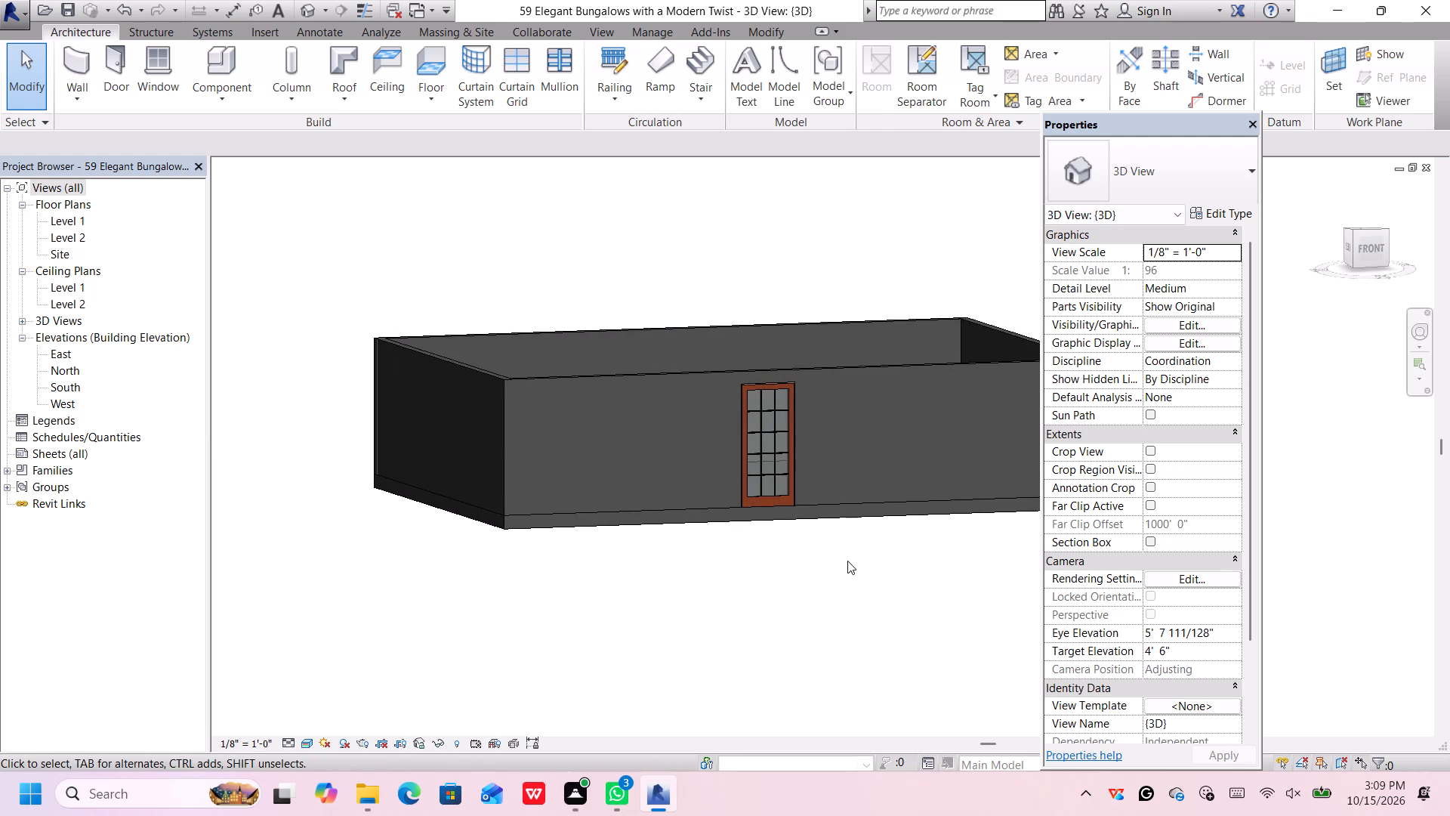
{"action": "scroll", "coordinate": [866, 571], "scroll_direction": "down", "scroll_amount": 1}
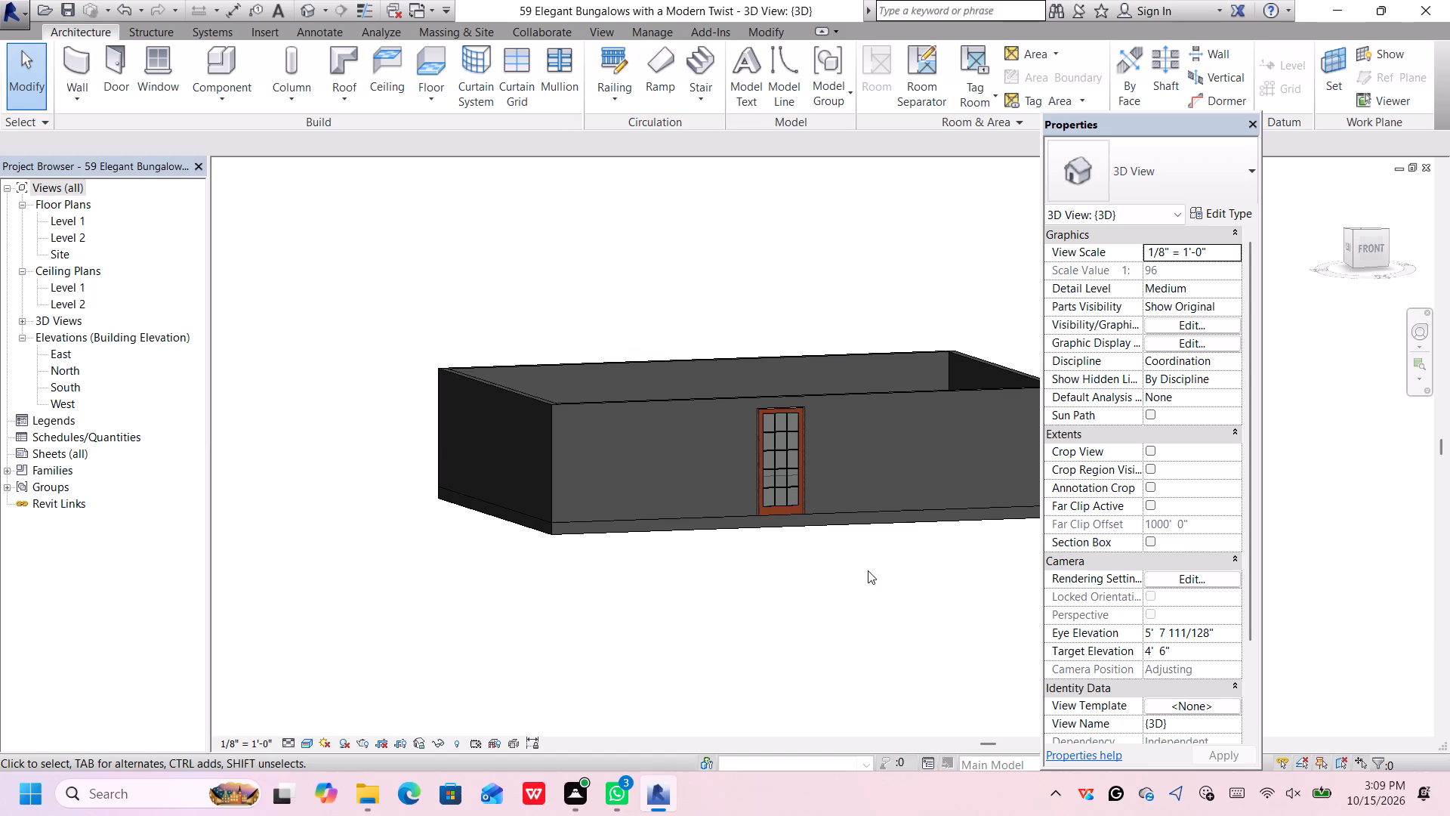
{"action": "scroll", "coordinate": [868, 570], "scroll_direction": "down", "scroll_amount": 1}
{"action": "scroll", "coordinate": [868, 570], "scroll_direction": "up", "scroll_amount": 1}
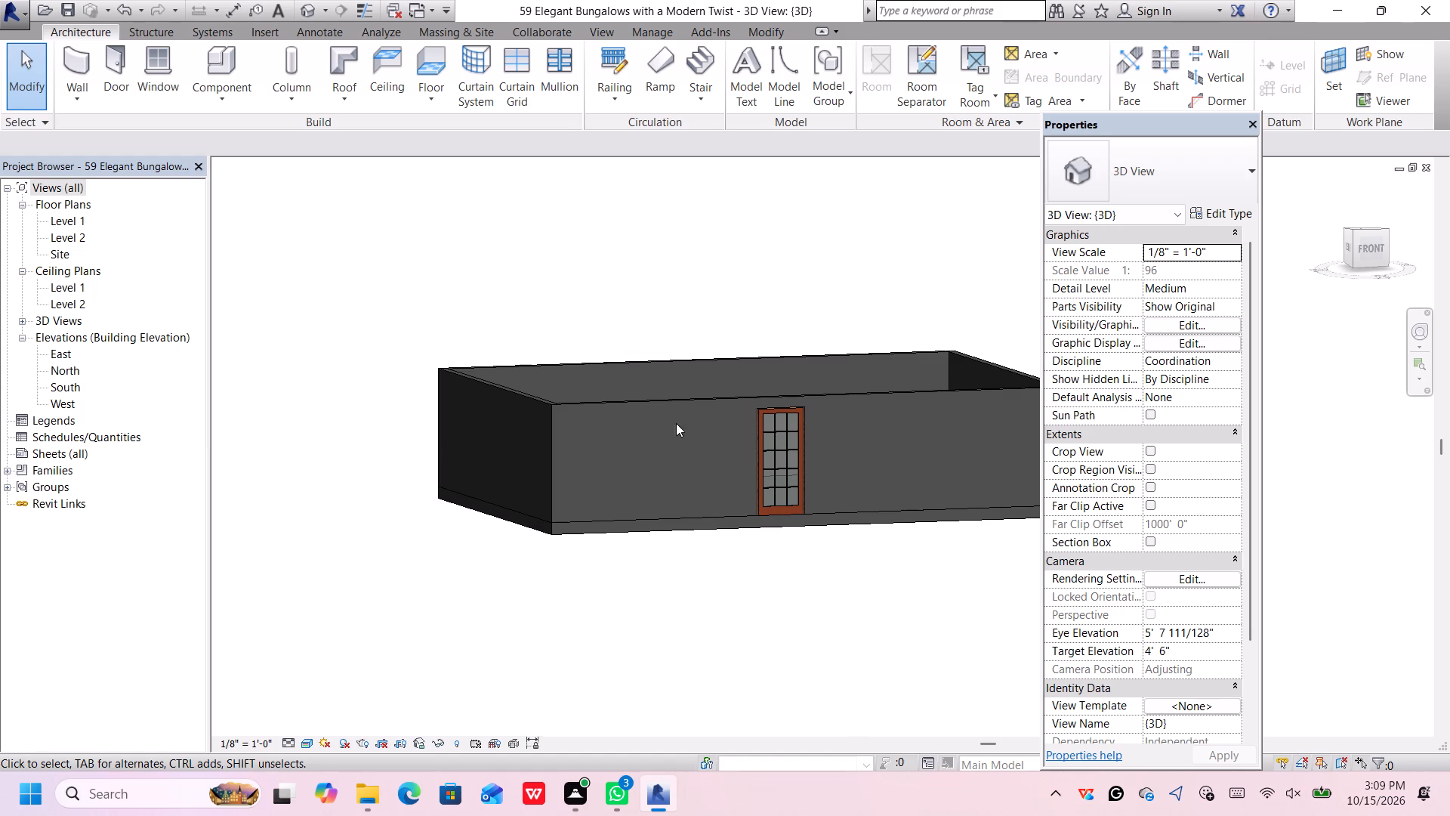
{"action": "left_click", "coordinate": [671, 405]}
{"action": "scroll", "coordinate": [549, 453], "scroll_direction": "up", "scroll_amount": 1}
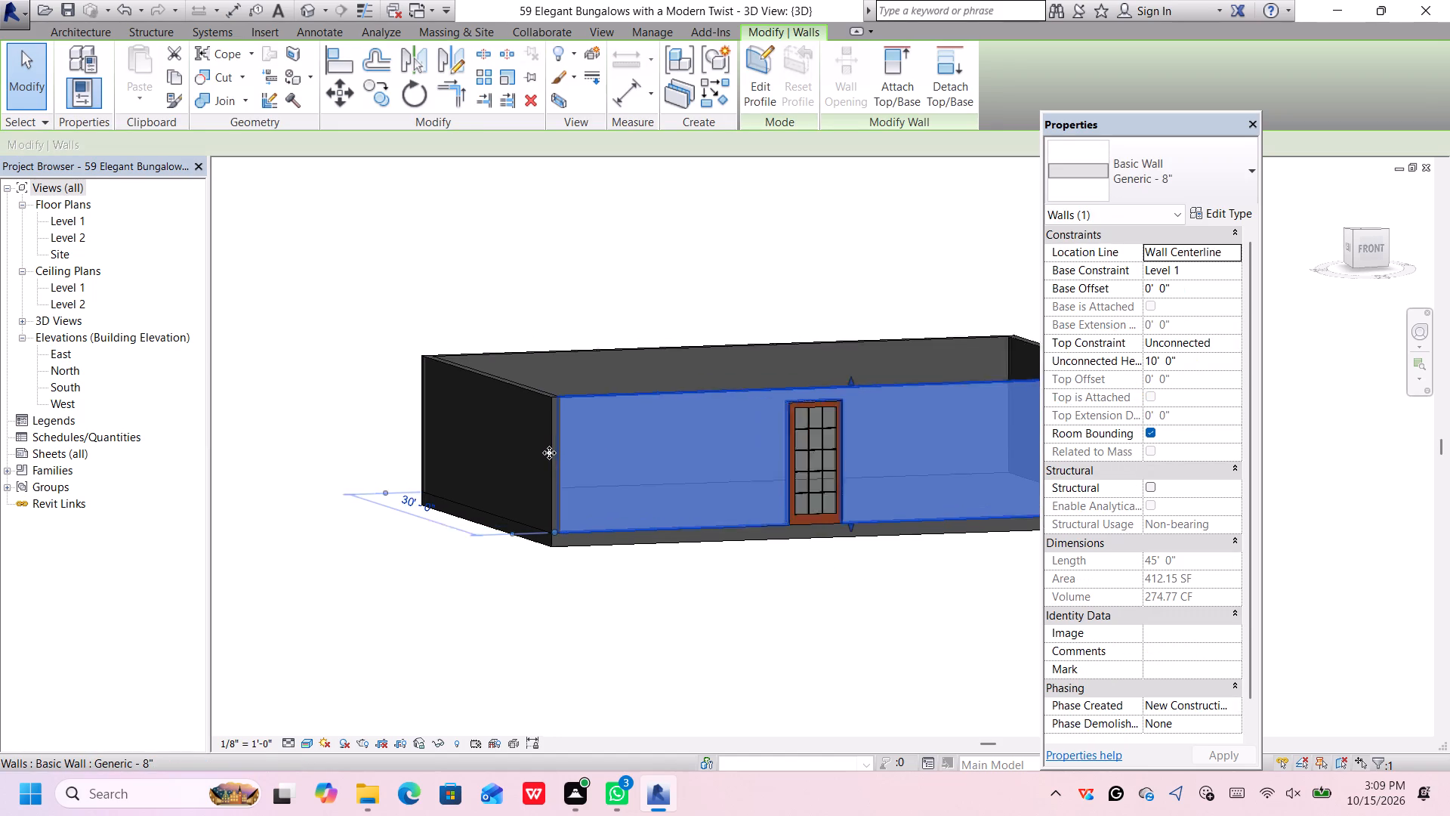
{"action": "scroll", "coordinate": [549, 453], "scroll_direction": "up", "scroll_amount": 1}
{"action": "scroll", "coordinate": [557, 447], "scroll_direction": "down", "scroll_amount": 1}
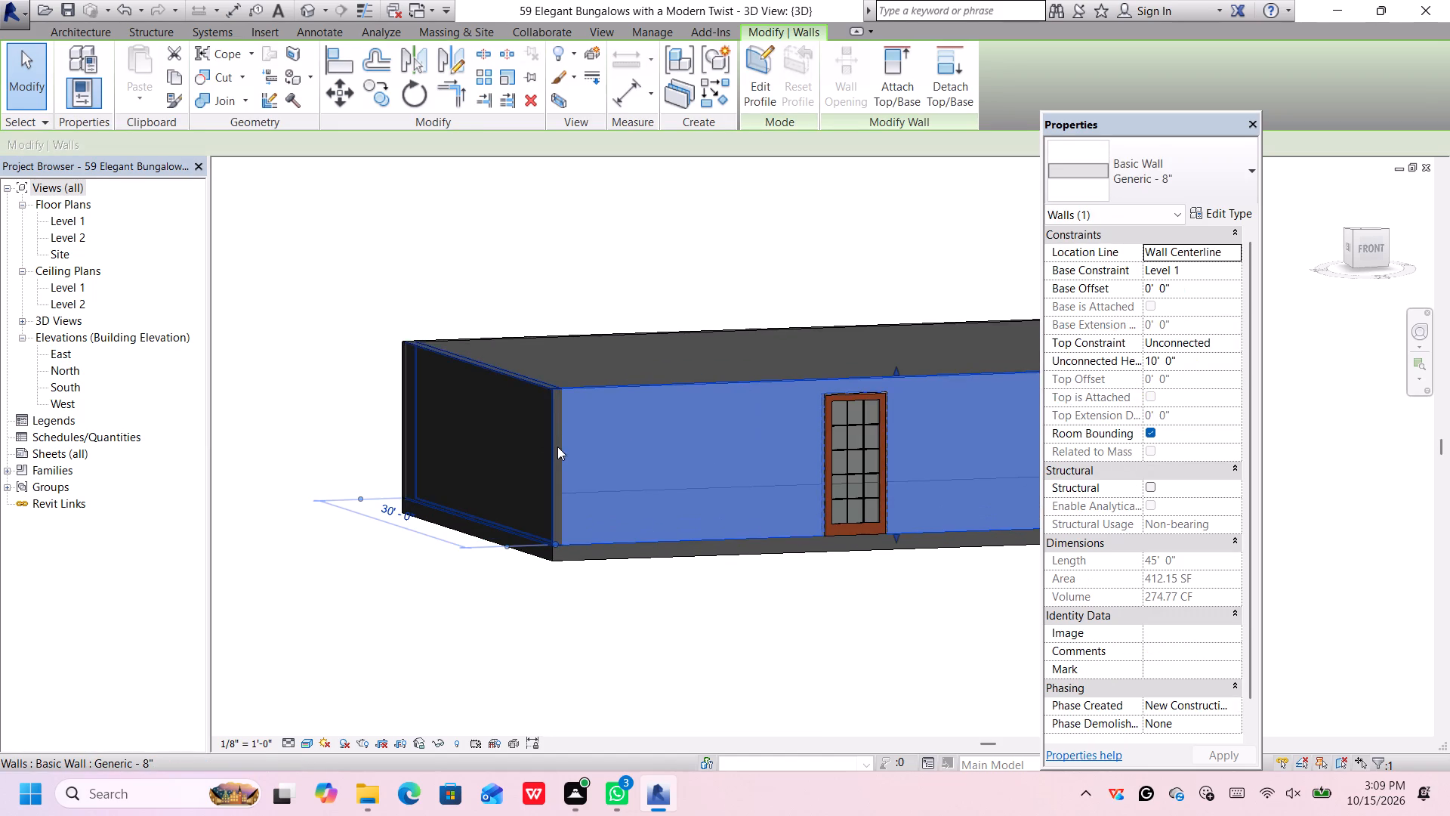
{"action": "left_click", "coordinate": [1211, 212]}
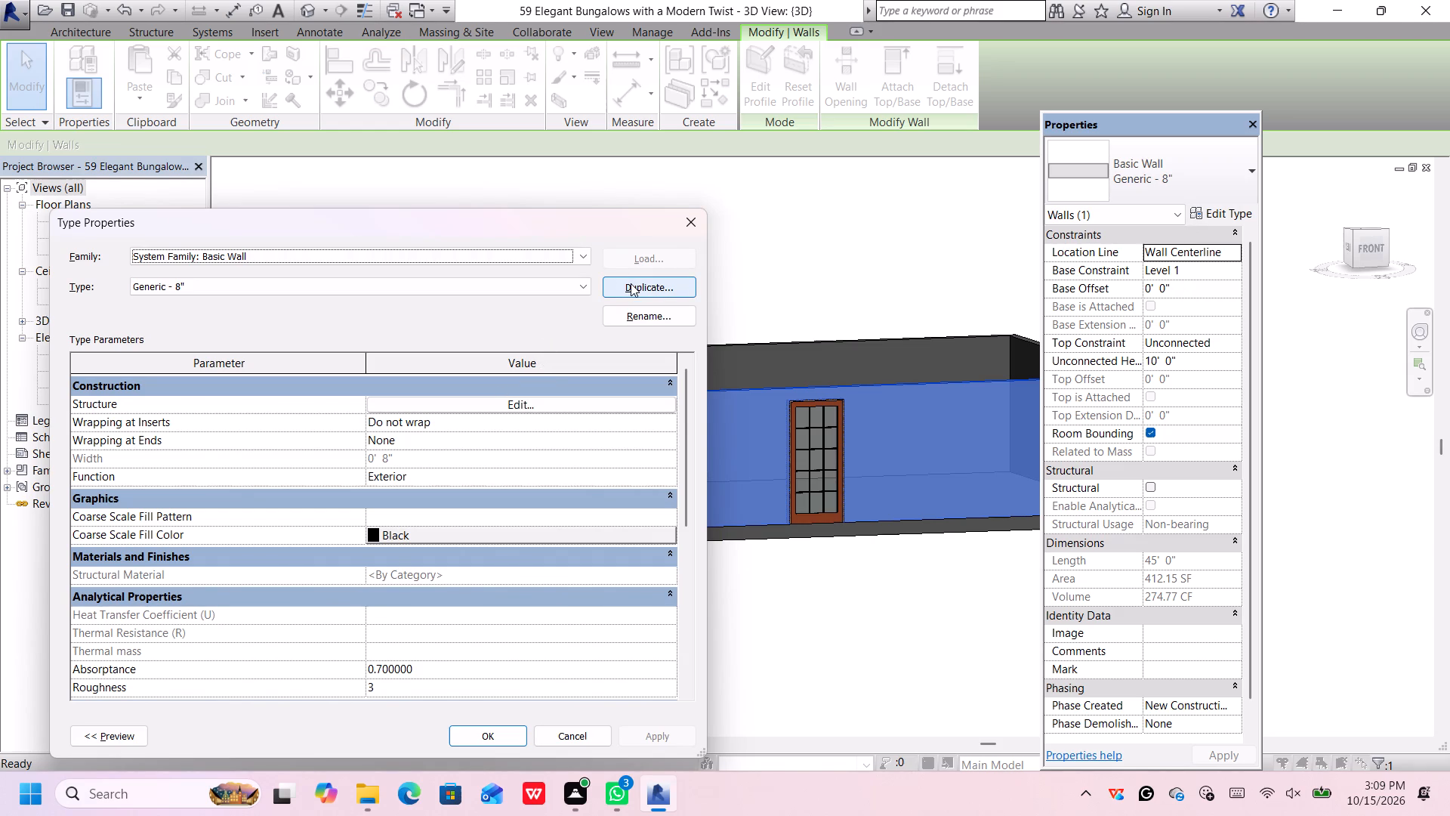
{"action": "left_click", "coordinate": [611, 413]}
{"action": "left_click", "coordinate": [611, 408]}
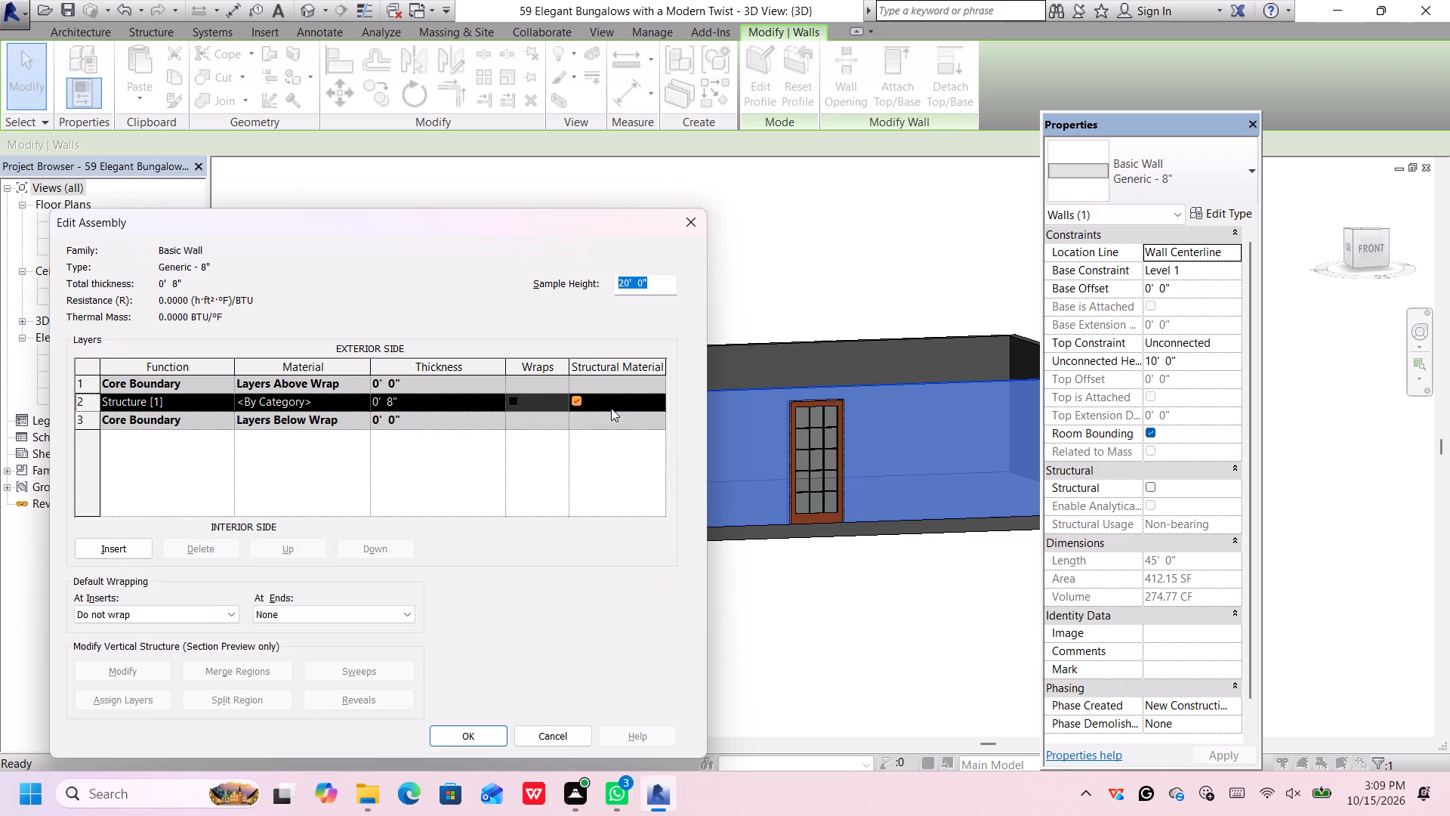
{"action": "left_click", "coordinate": [369, 405]}
{"action": "left_click", "coordinate": [363, 399]}
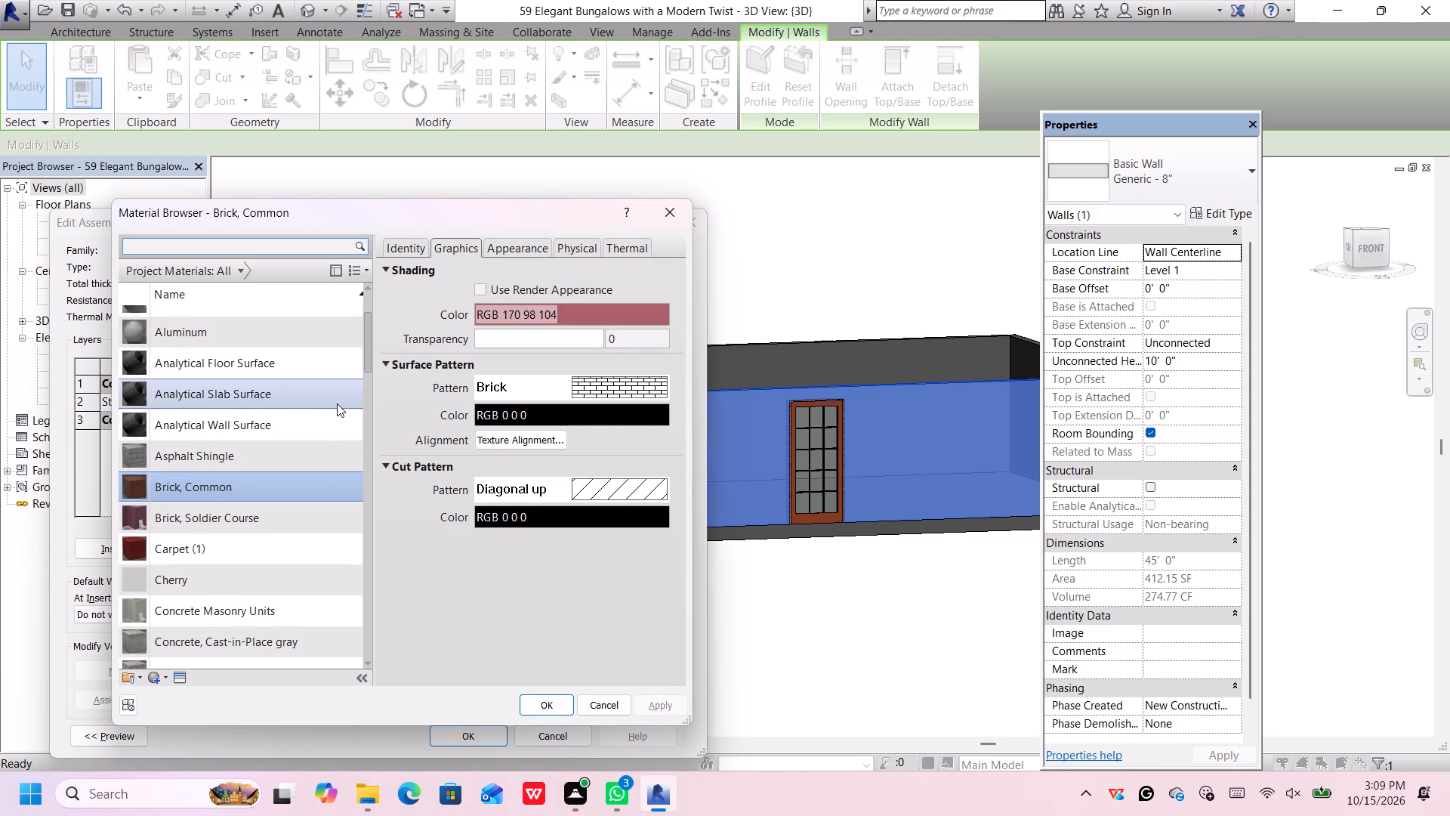
Review the appearances of Brick, Common; Brick, Soldier Course; Carpet (1); and Cherry as candidates for the wall's structure layer.
{"action": "scroll", "coordinate": [265, 425], "scroll_direction": "down", "scroll_amount": 1}
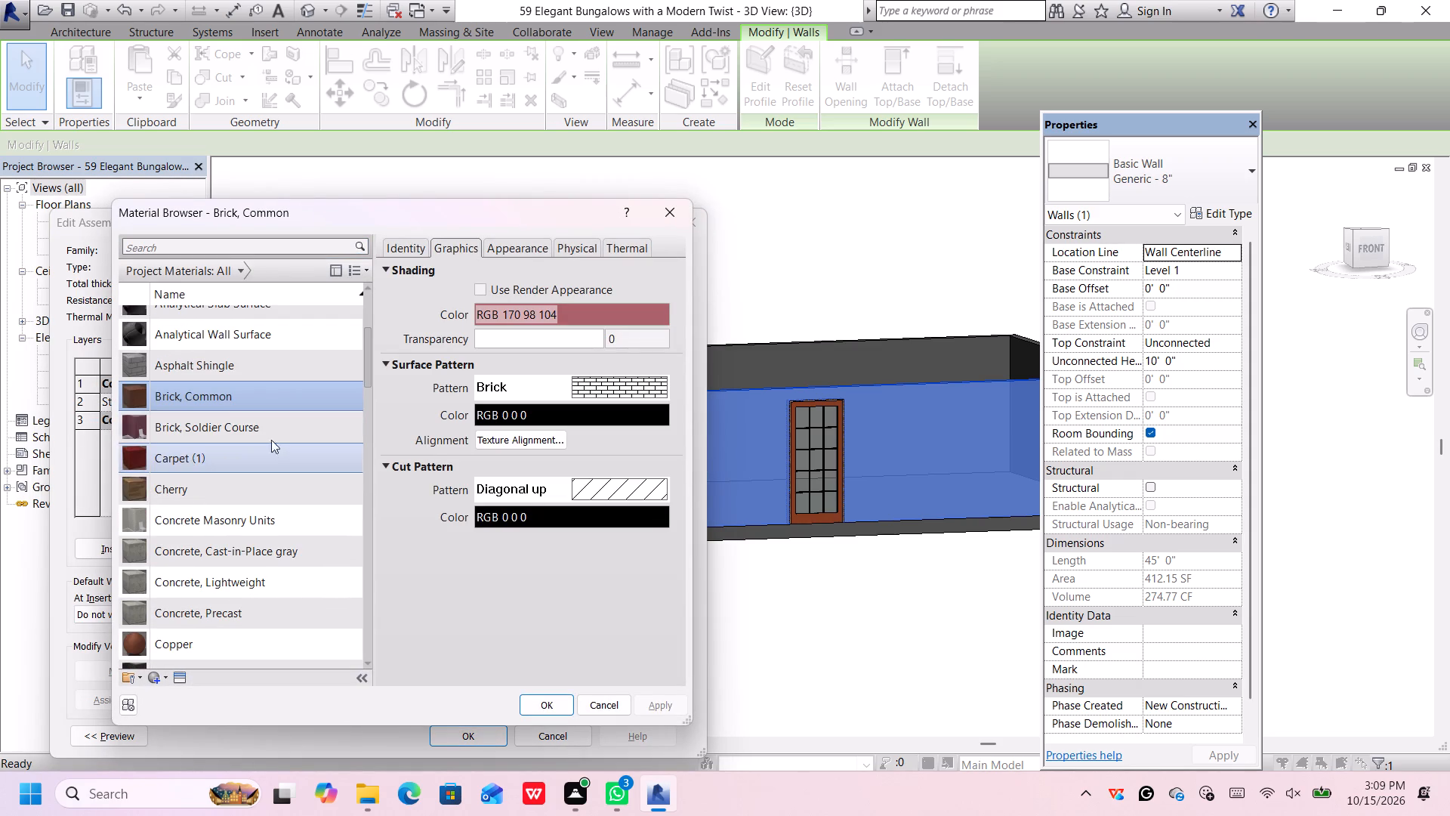
{"action": "left_click", "coordinate": [242, 385]}
{"action": "left_click", "coordinate": [532, 249]}
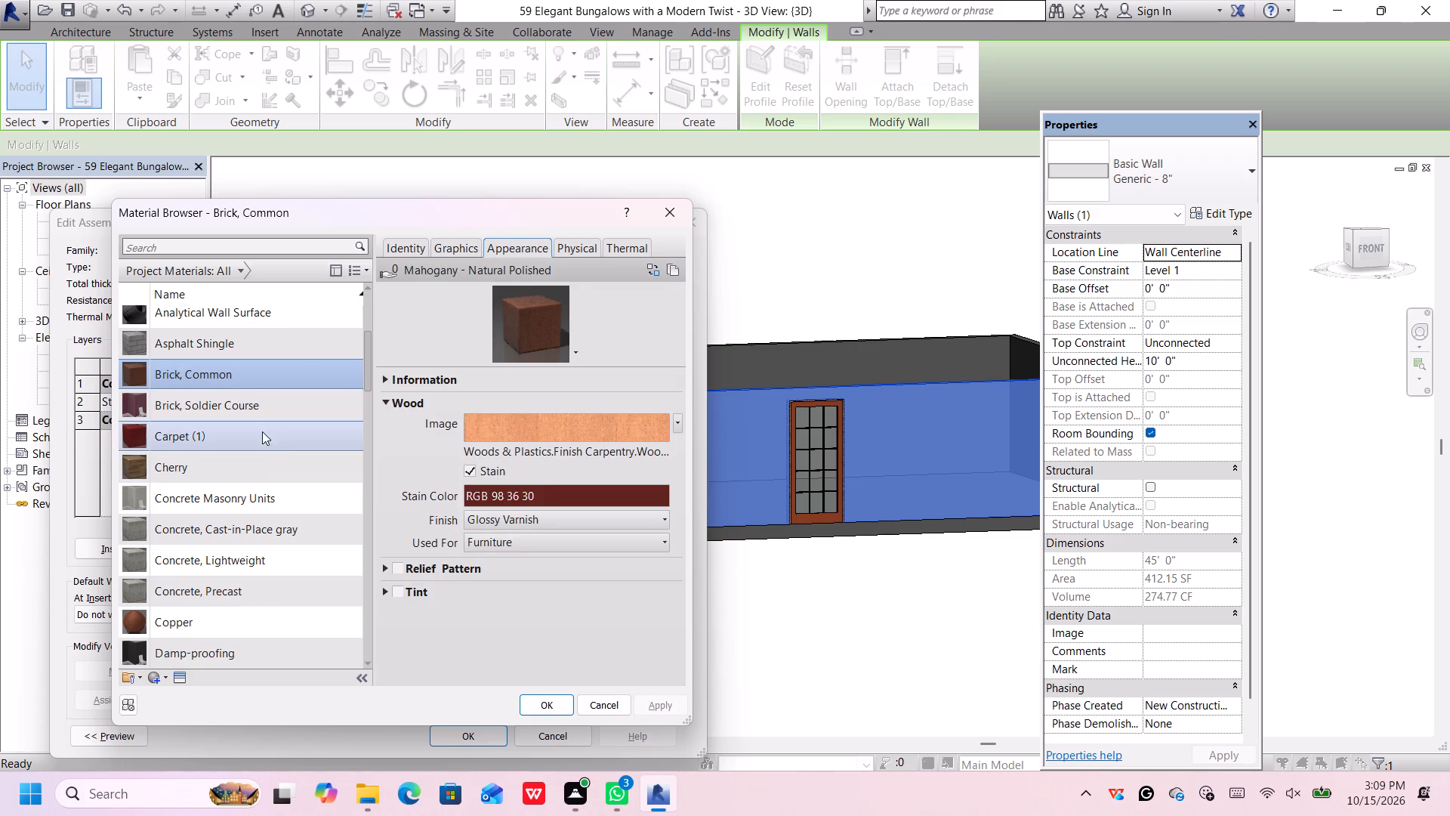
{"action": "left_click", "coordinate": [266, 405]}
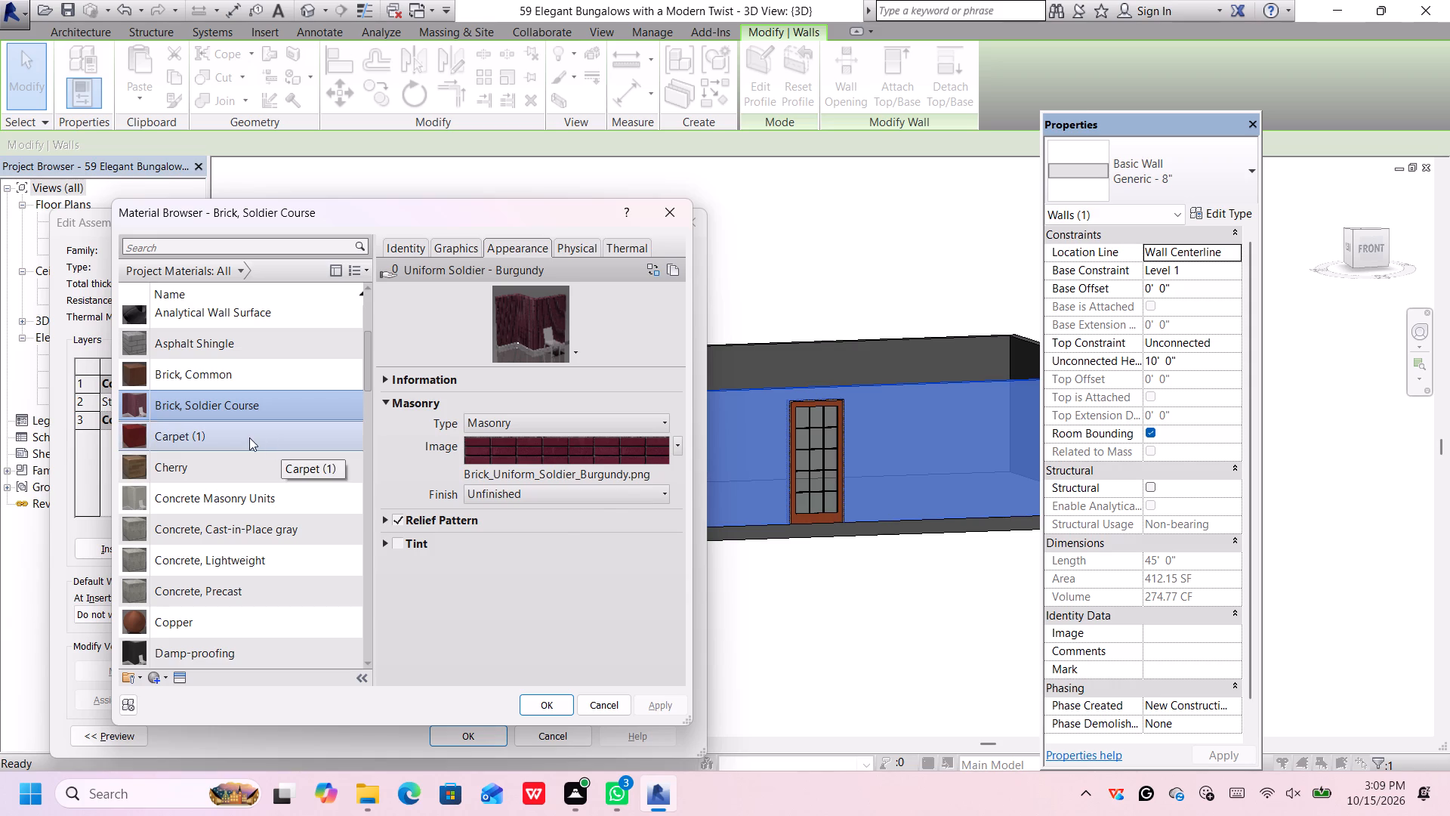
{"action": "left_click", "coordinate": [249, 437]}
{"action": "left_click", "coordinate": [249, 460]}
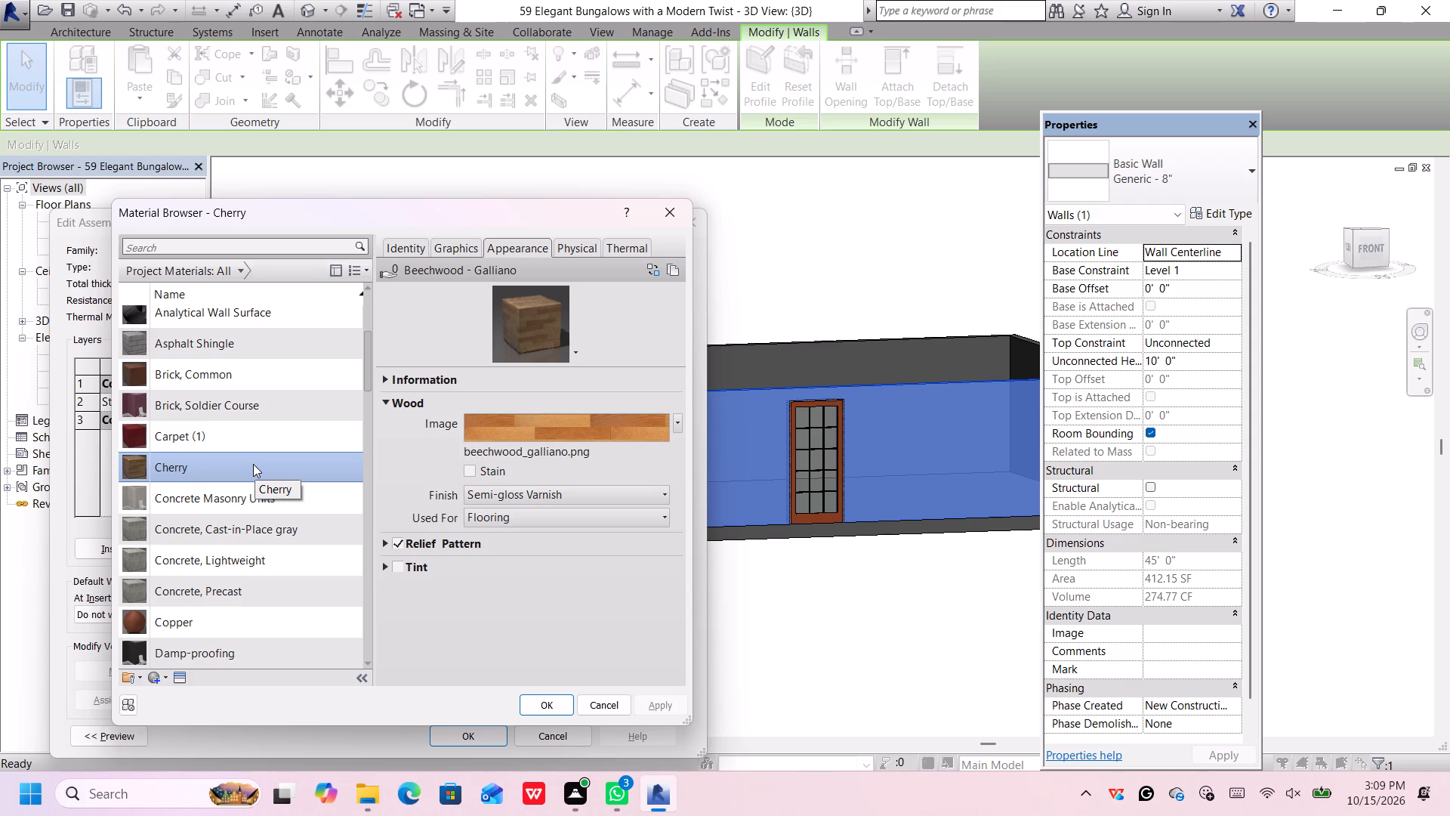
Open the asset library for the Cherry material's appearance and go to the Wood category of Autodesk Physical Assets.
{"action": "left_click", "coordinate": [177, 678]}
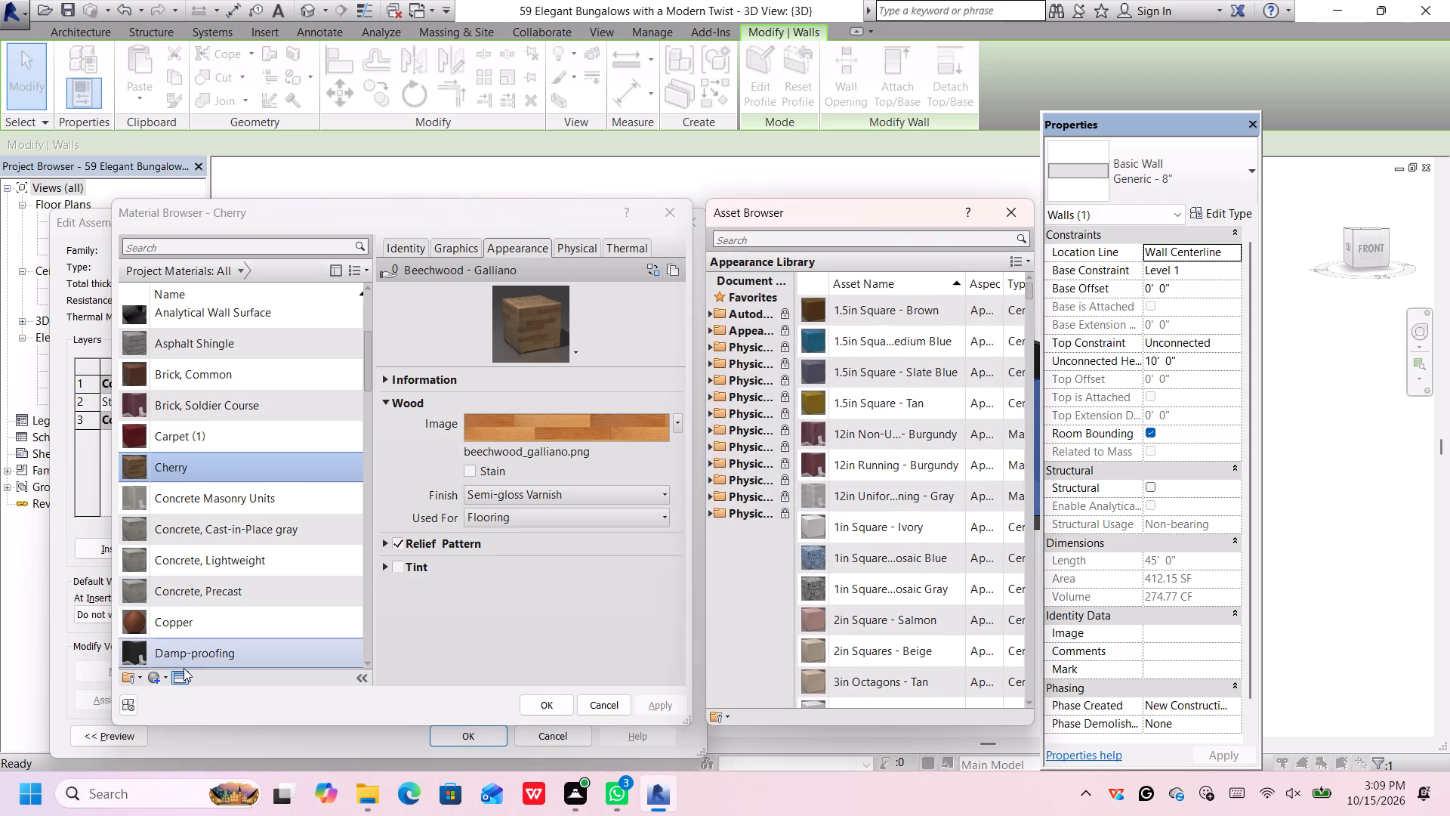
{"action": "left_click", "coordinate": [767, 298]}
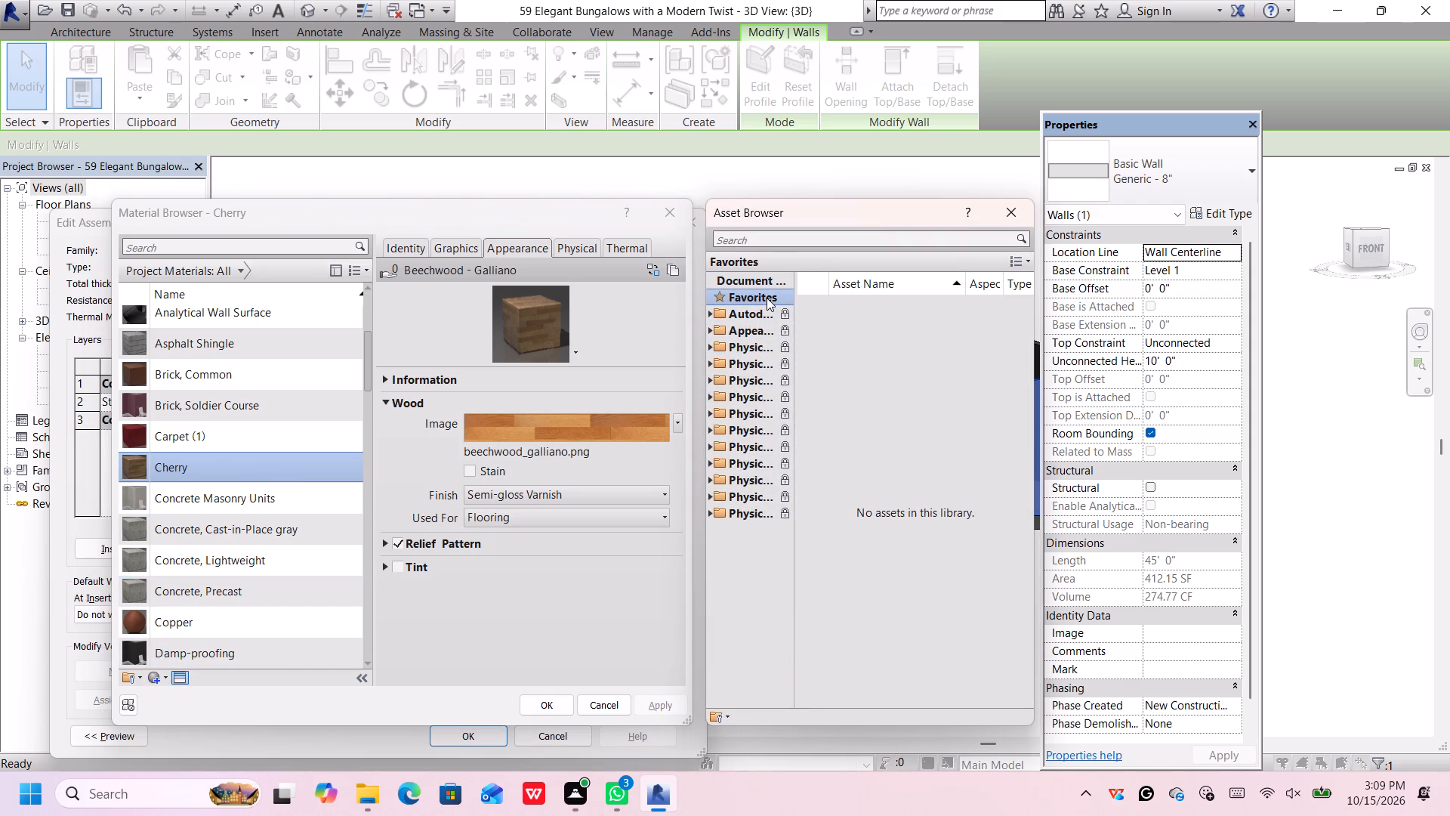
{"action": "left_click", "coordinate": [767, 311]}
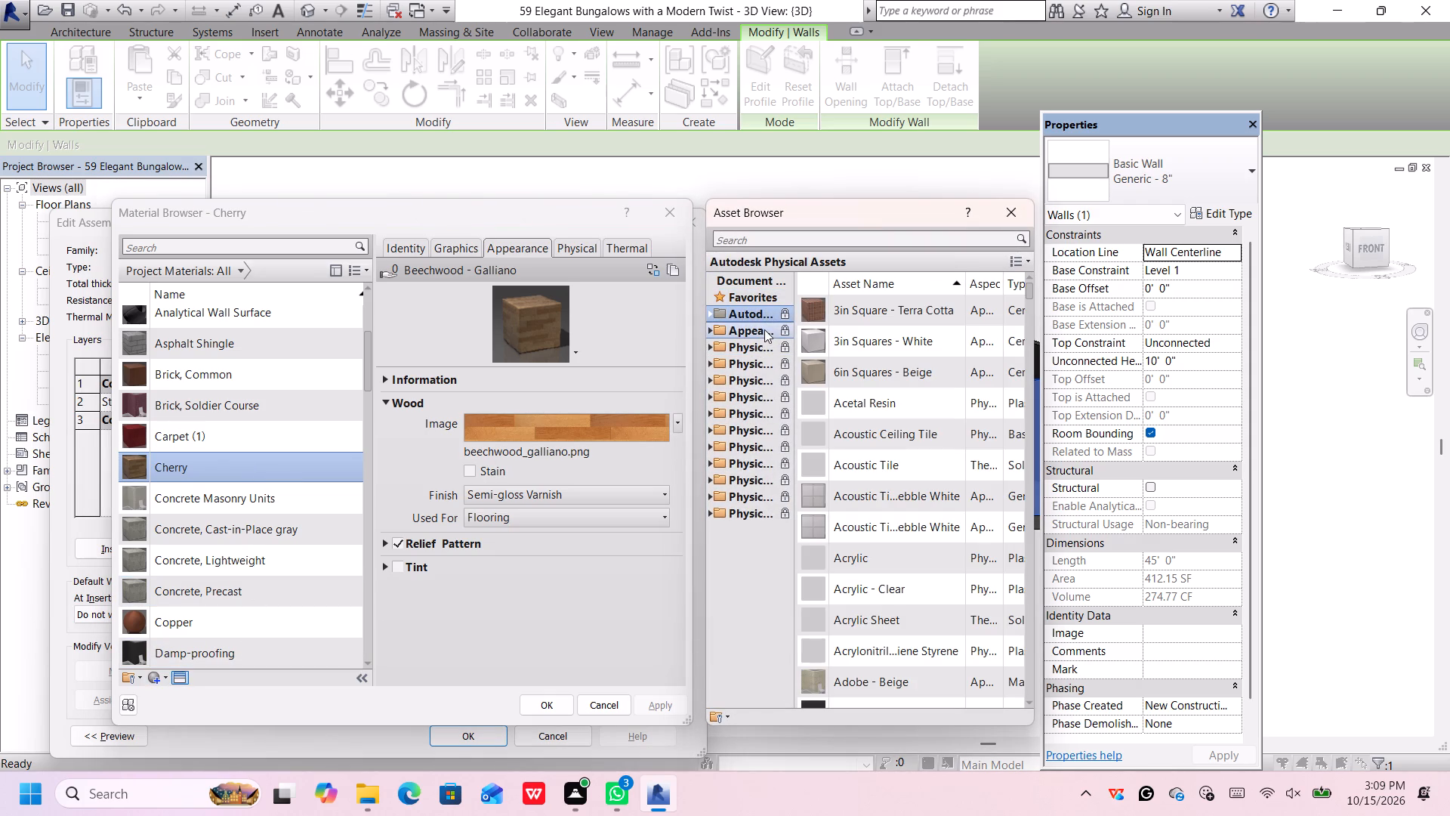
{"action": "left_click", "coordinate": [708, 315]}
{"action": "scroll", "coordinate": [745, 410], "scroll_direction": "down", "scroll_amount": 2}
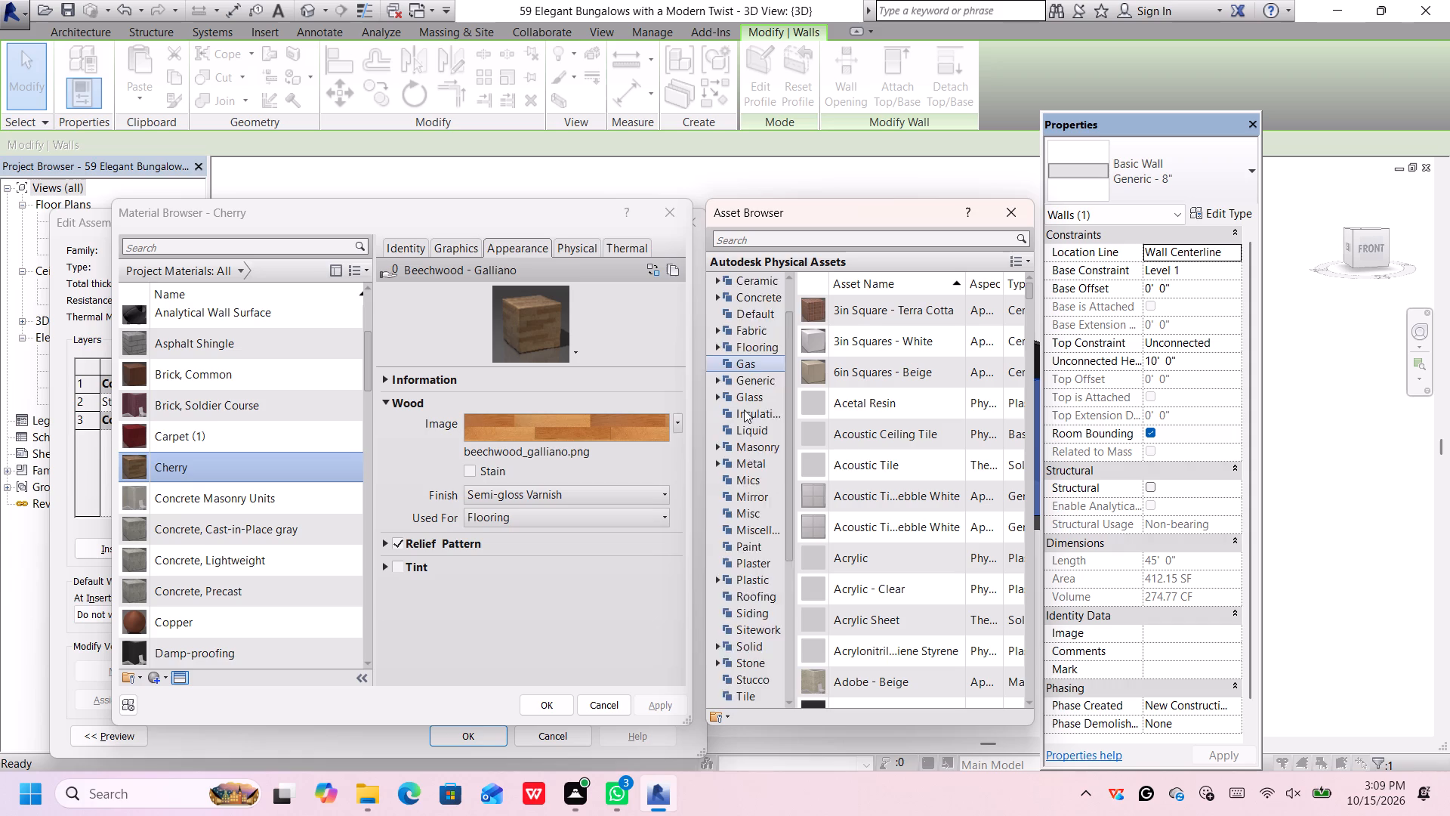
{"action": "scroll", "coordinate": [744, 410], "scroll_direction": "down", "scroll_amount": 4}
{"action": "left_click", "coordinate": [744, 496]}
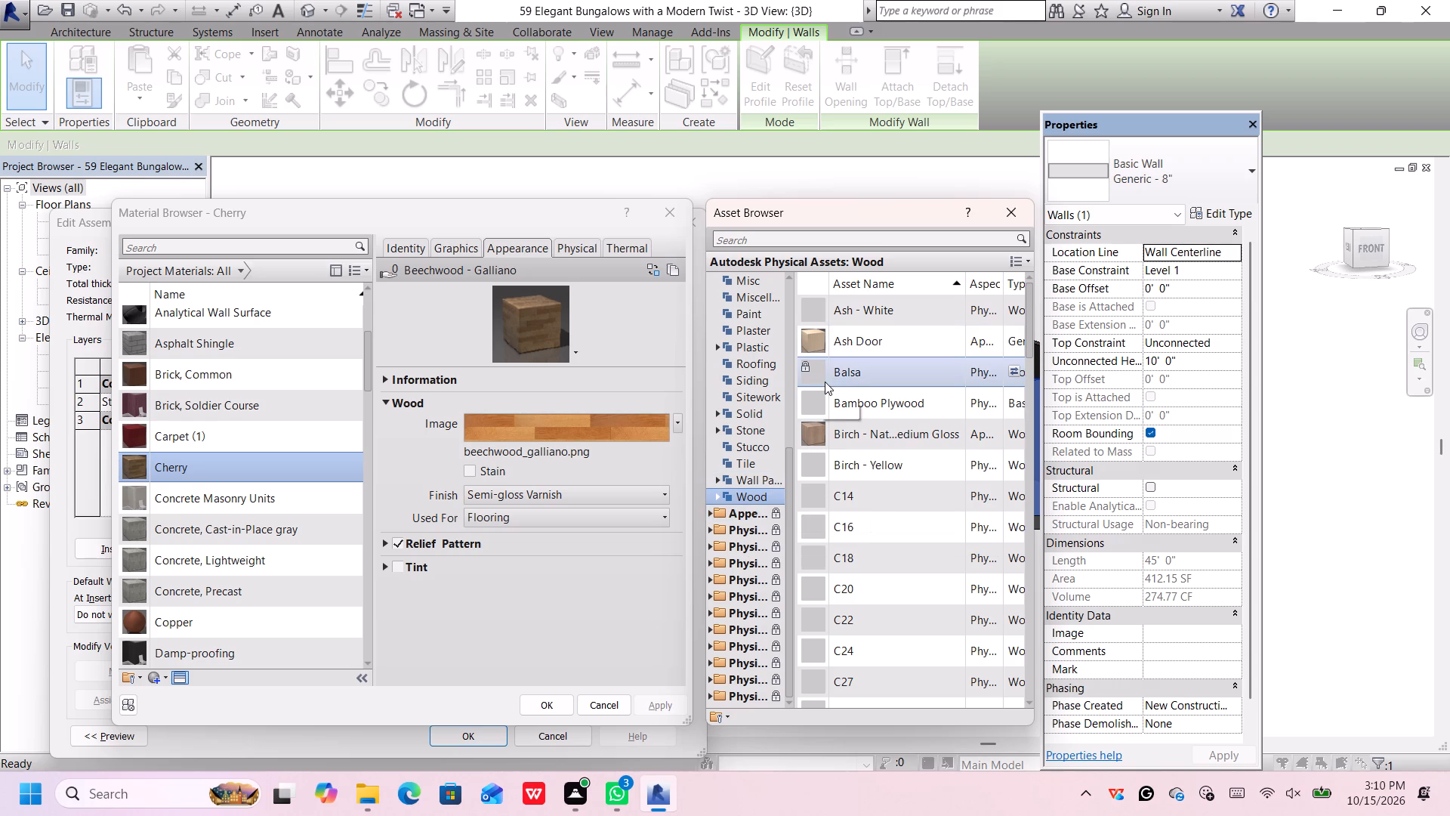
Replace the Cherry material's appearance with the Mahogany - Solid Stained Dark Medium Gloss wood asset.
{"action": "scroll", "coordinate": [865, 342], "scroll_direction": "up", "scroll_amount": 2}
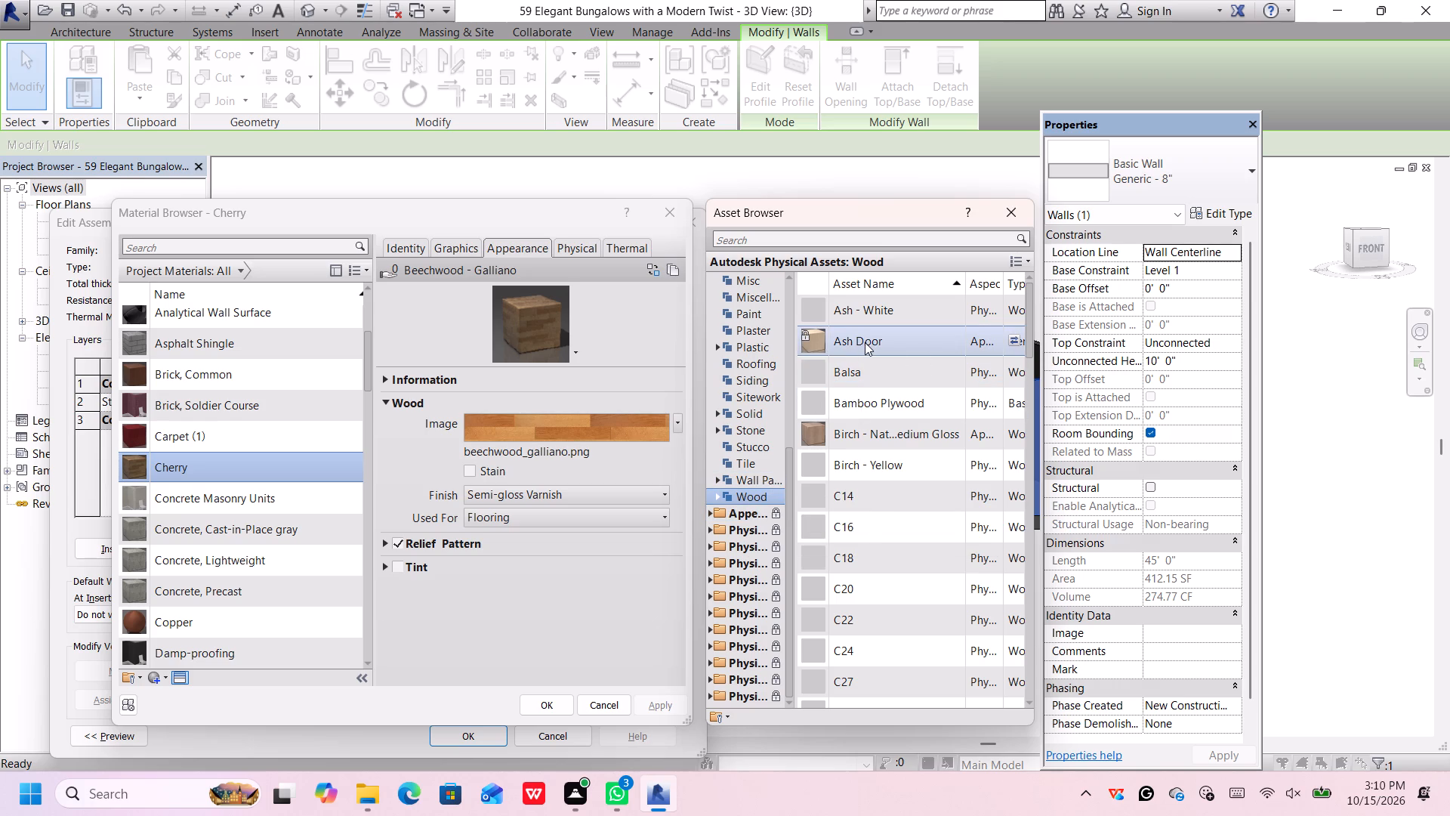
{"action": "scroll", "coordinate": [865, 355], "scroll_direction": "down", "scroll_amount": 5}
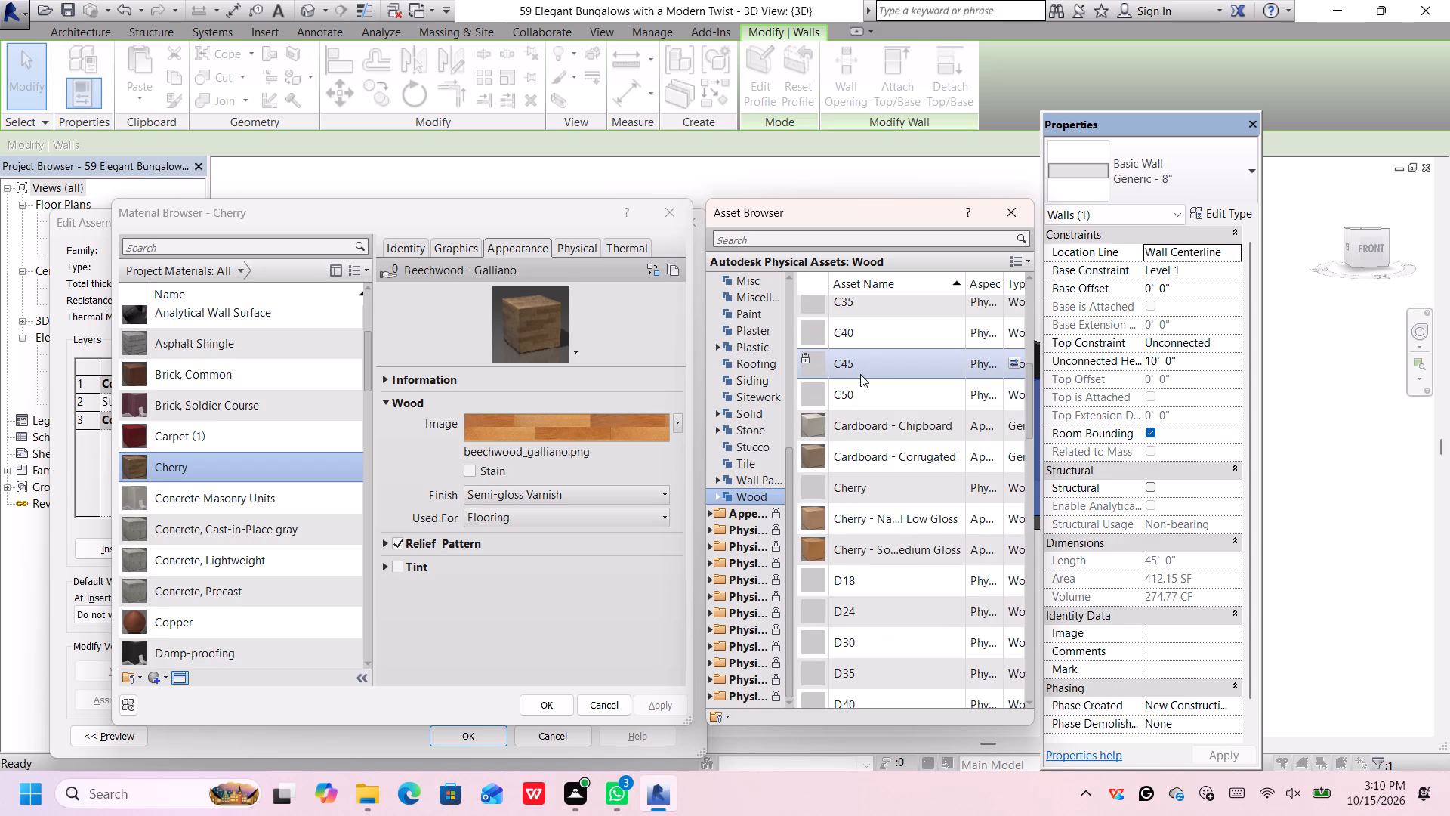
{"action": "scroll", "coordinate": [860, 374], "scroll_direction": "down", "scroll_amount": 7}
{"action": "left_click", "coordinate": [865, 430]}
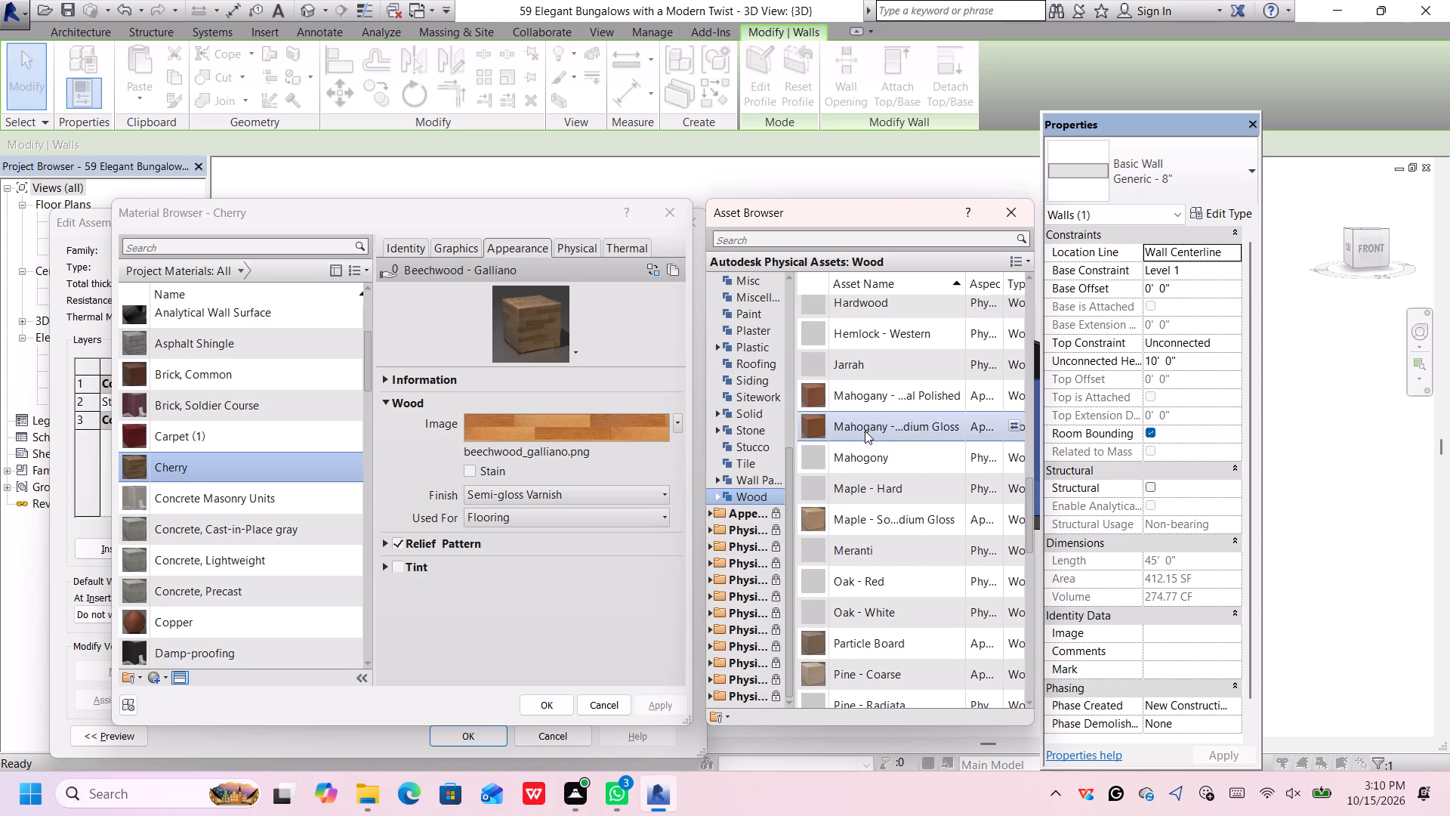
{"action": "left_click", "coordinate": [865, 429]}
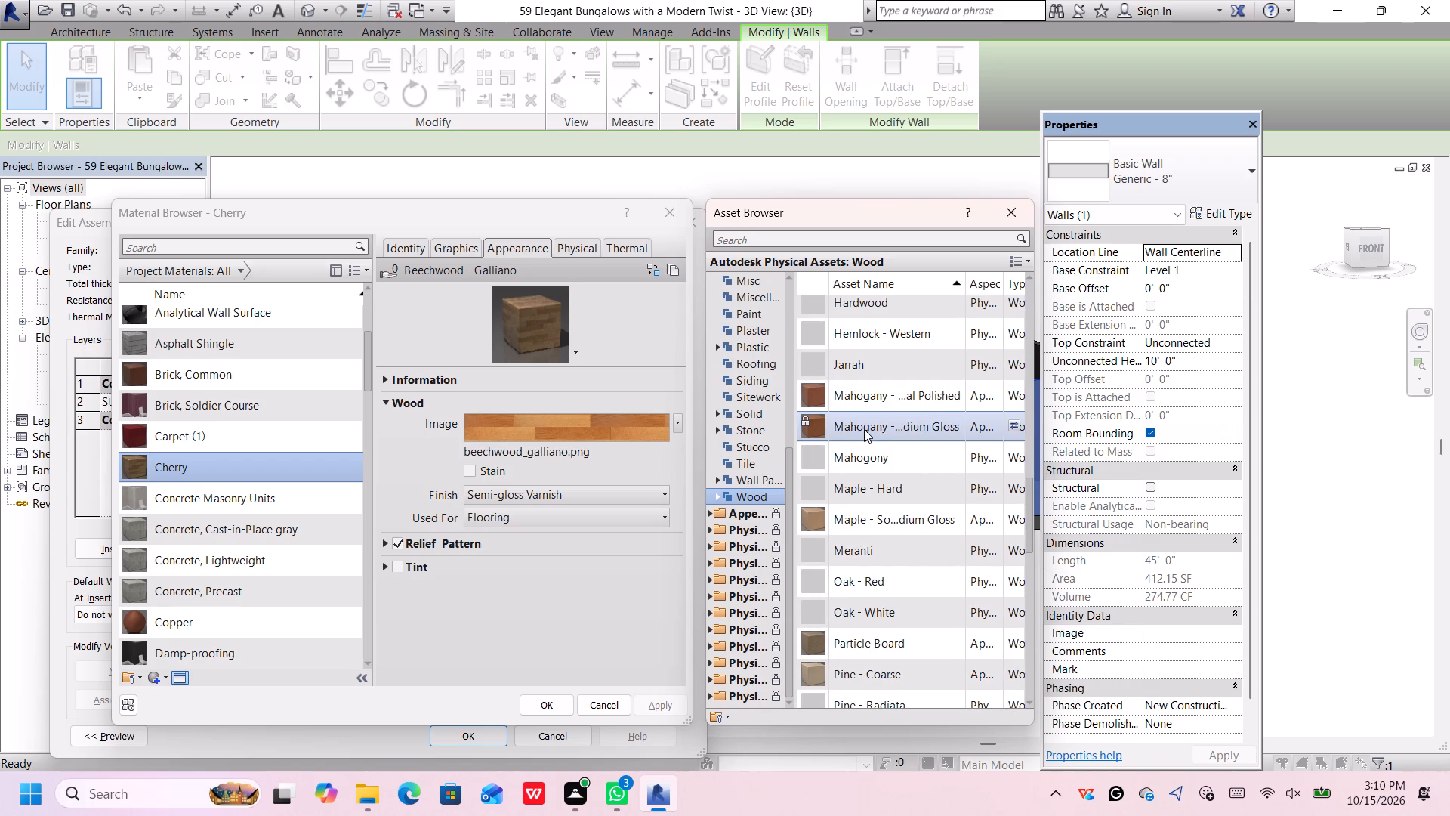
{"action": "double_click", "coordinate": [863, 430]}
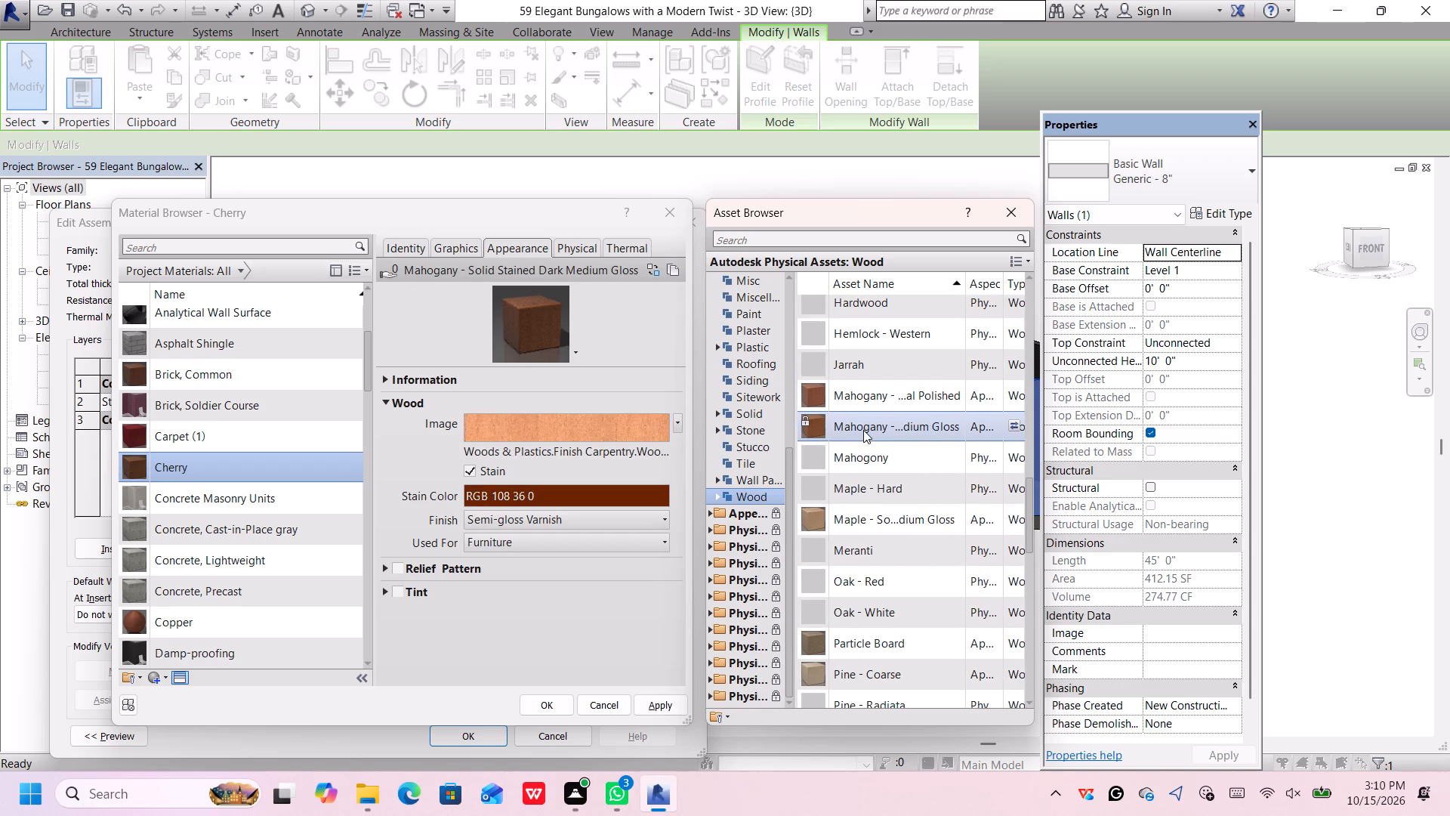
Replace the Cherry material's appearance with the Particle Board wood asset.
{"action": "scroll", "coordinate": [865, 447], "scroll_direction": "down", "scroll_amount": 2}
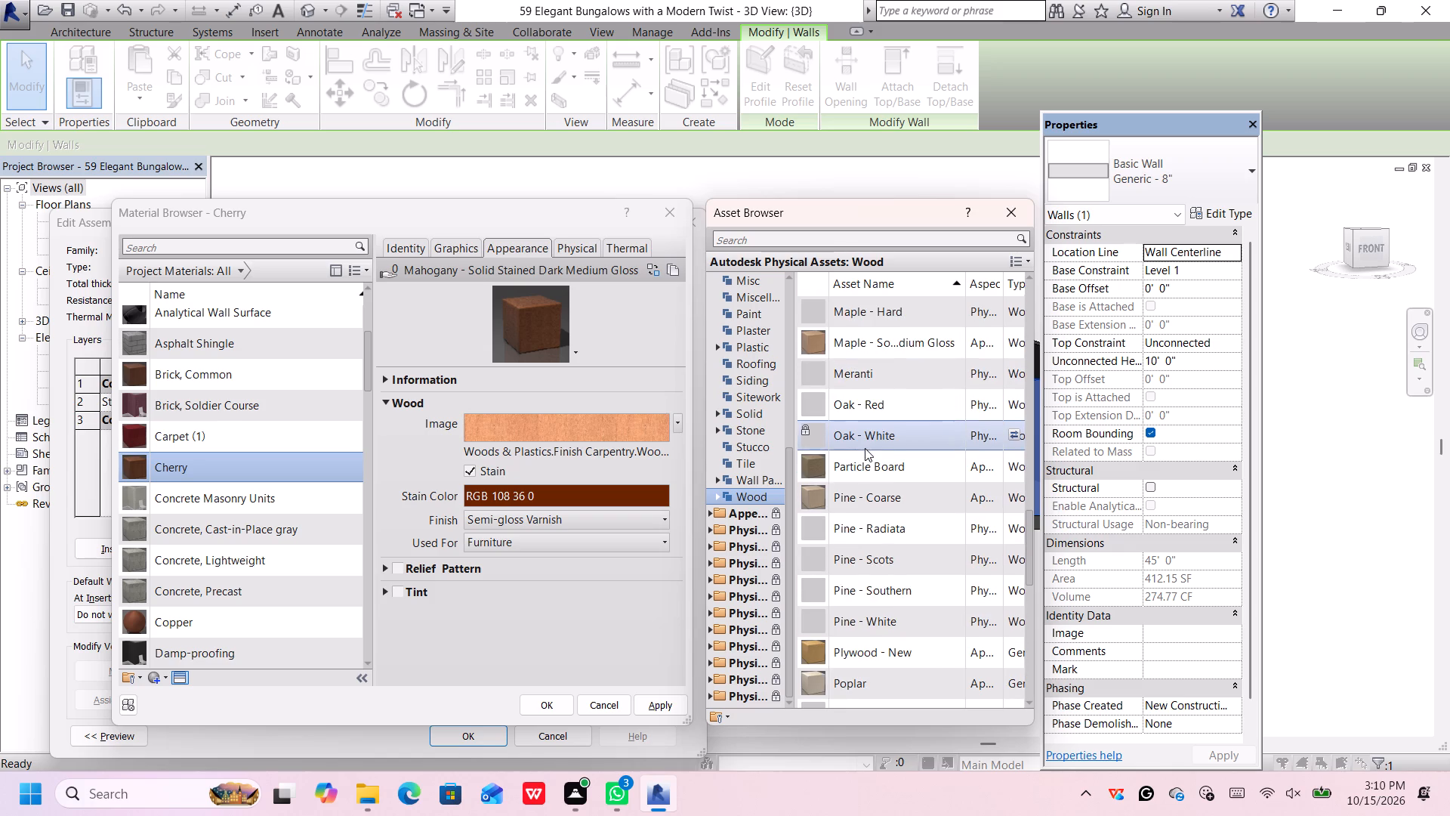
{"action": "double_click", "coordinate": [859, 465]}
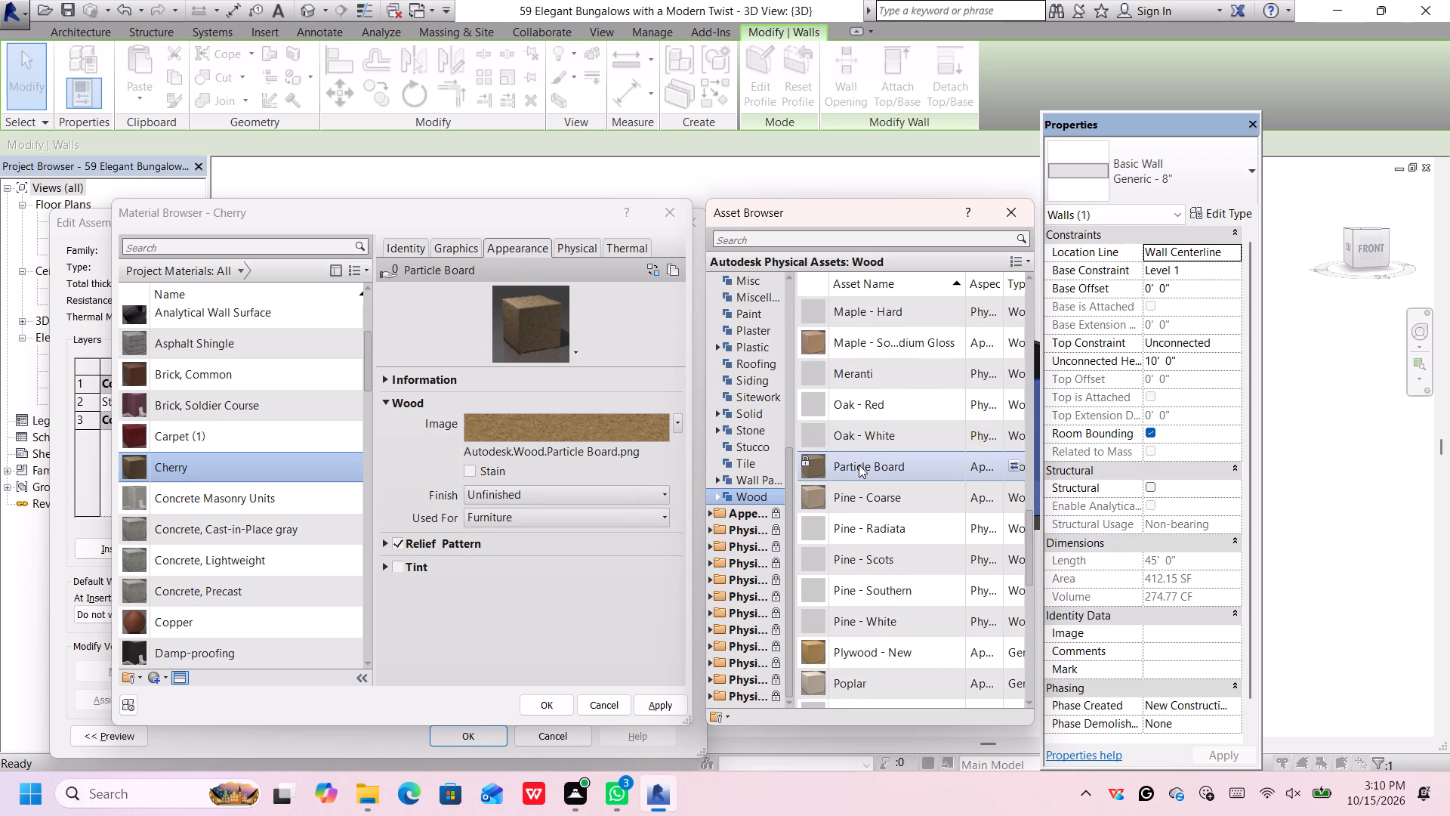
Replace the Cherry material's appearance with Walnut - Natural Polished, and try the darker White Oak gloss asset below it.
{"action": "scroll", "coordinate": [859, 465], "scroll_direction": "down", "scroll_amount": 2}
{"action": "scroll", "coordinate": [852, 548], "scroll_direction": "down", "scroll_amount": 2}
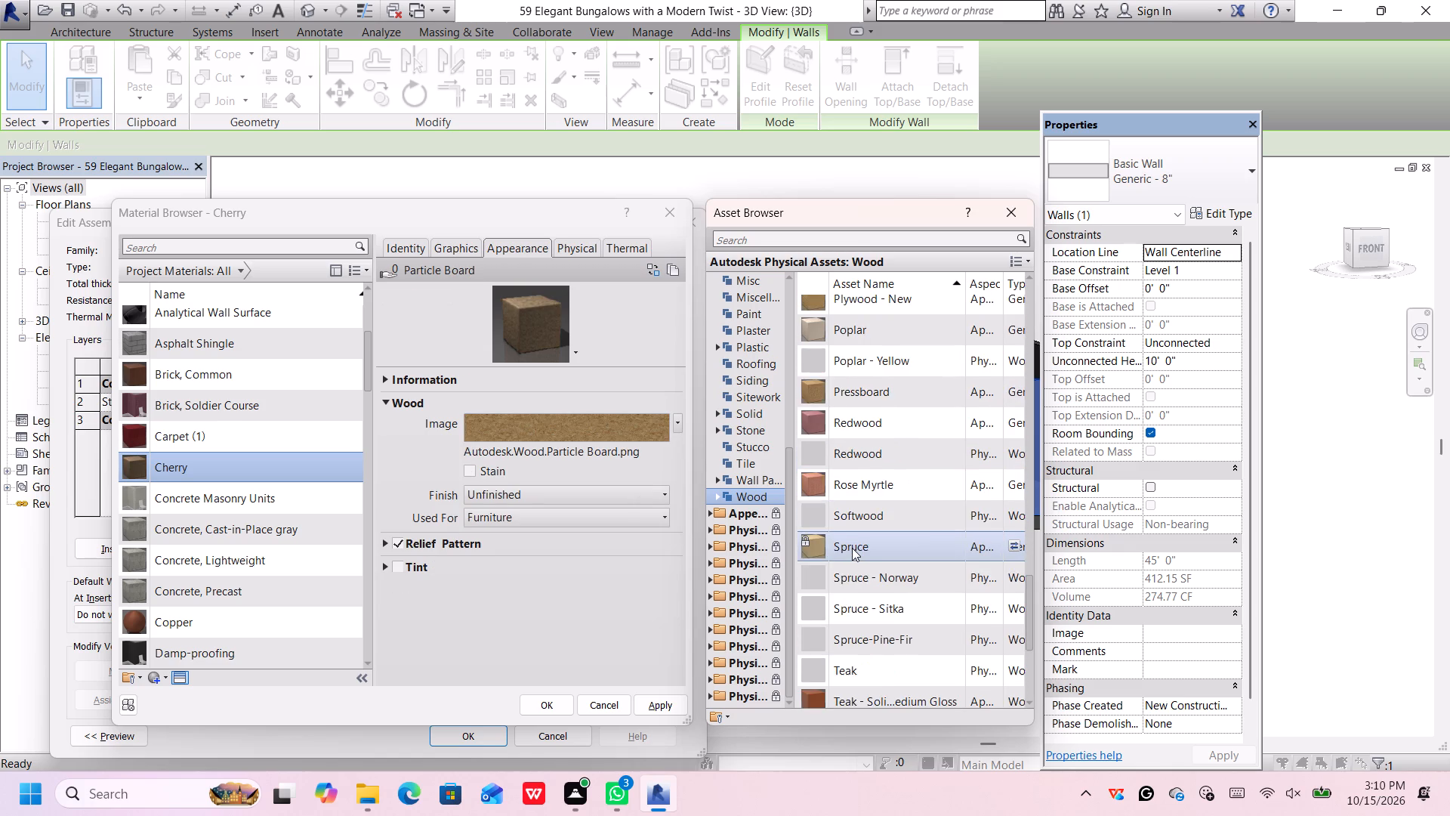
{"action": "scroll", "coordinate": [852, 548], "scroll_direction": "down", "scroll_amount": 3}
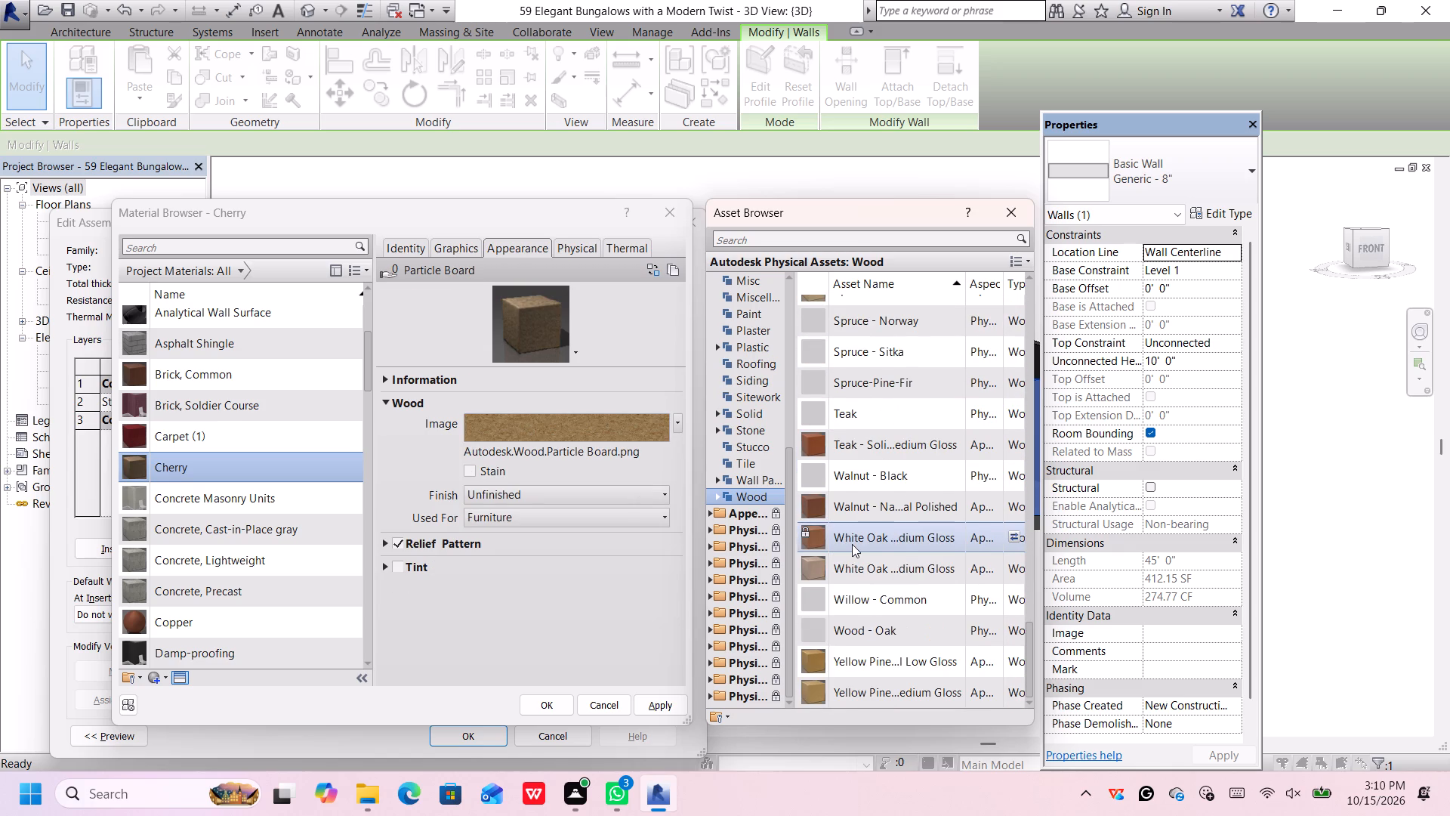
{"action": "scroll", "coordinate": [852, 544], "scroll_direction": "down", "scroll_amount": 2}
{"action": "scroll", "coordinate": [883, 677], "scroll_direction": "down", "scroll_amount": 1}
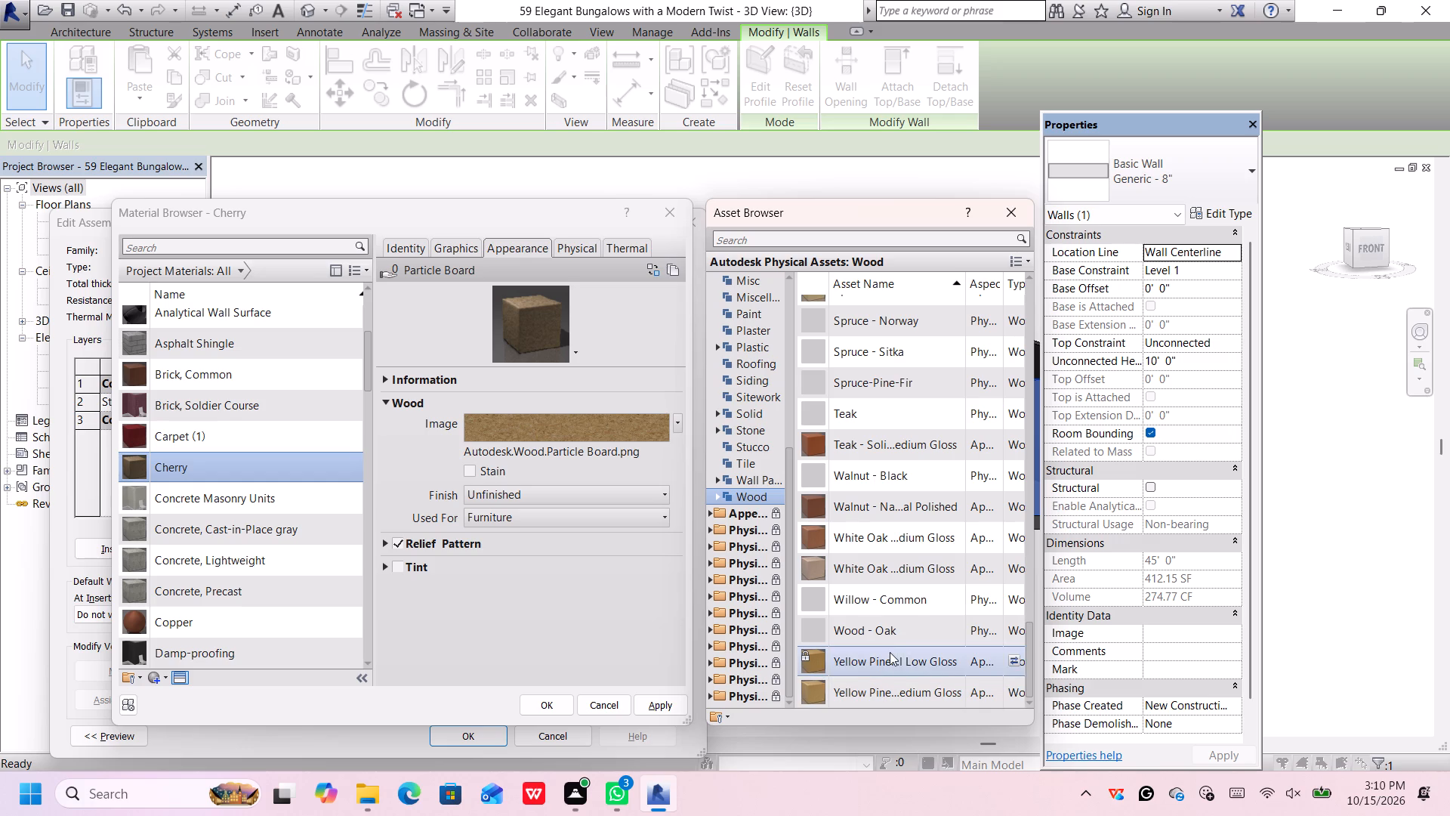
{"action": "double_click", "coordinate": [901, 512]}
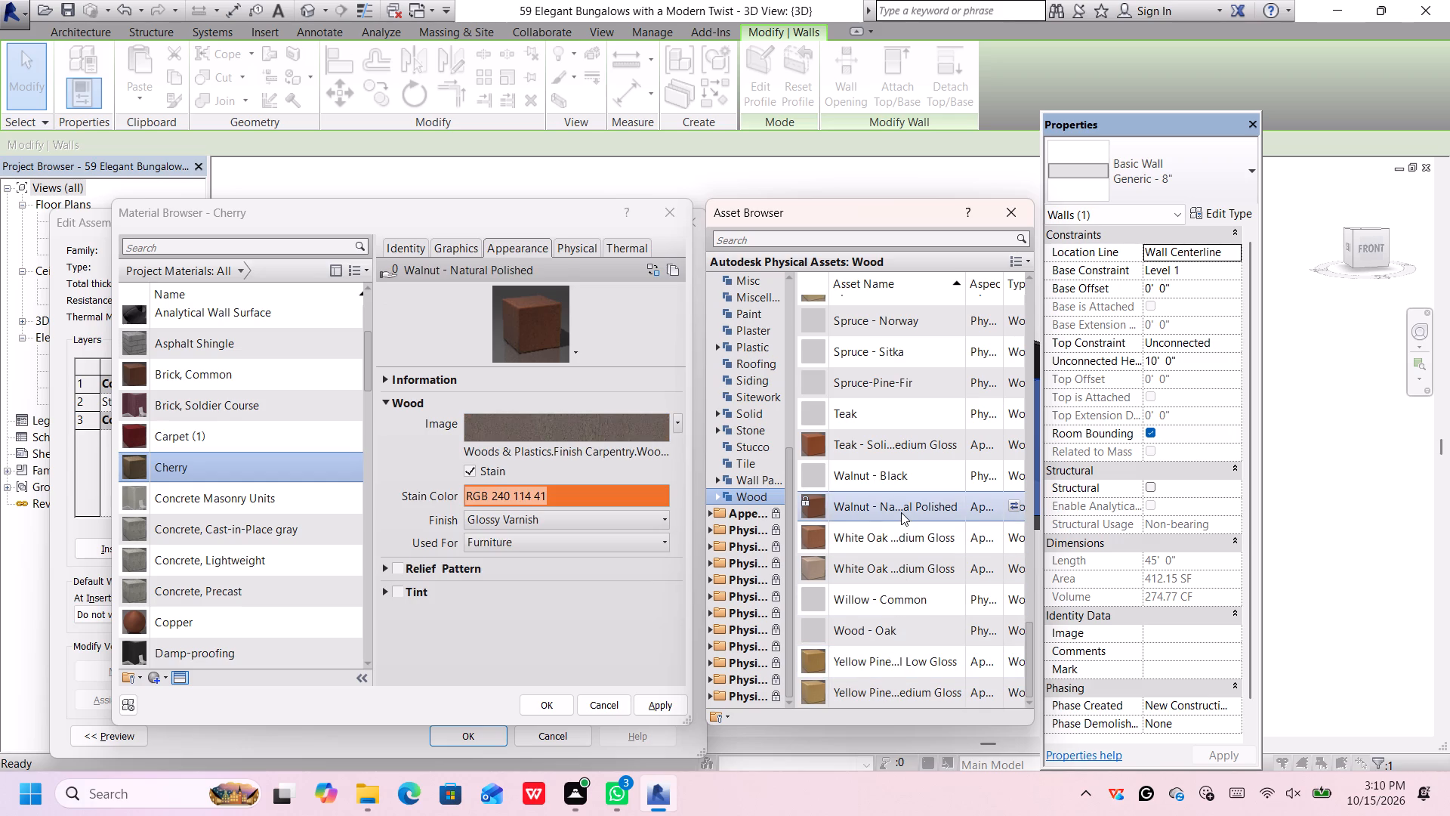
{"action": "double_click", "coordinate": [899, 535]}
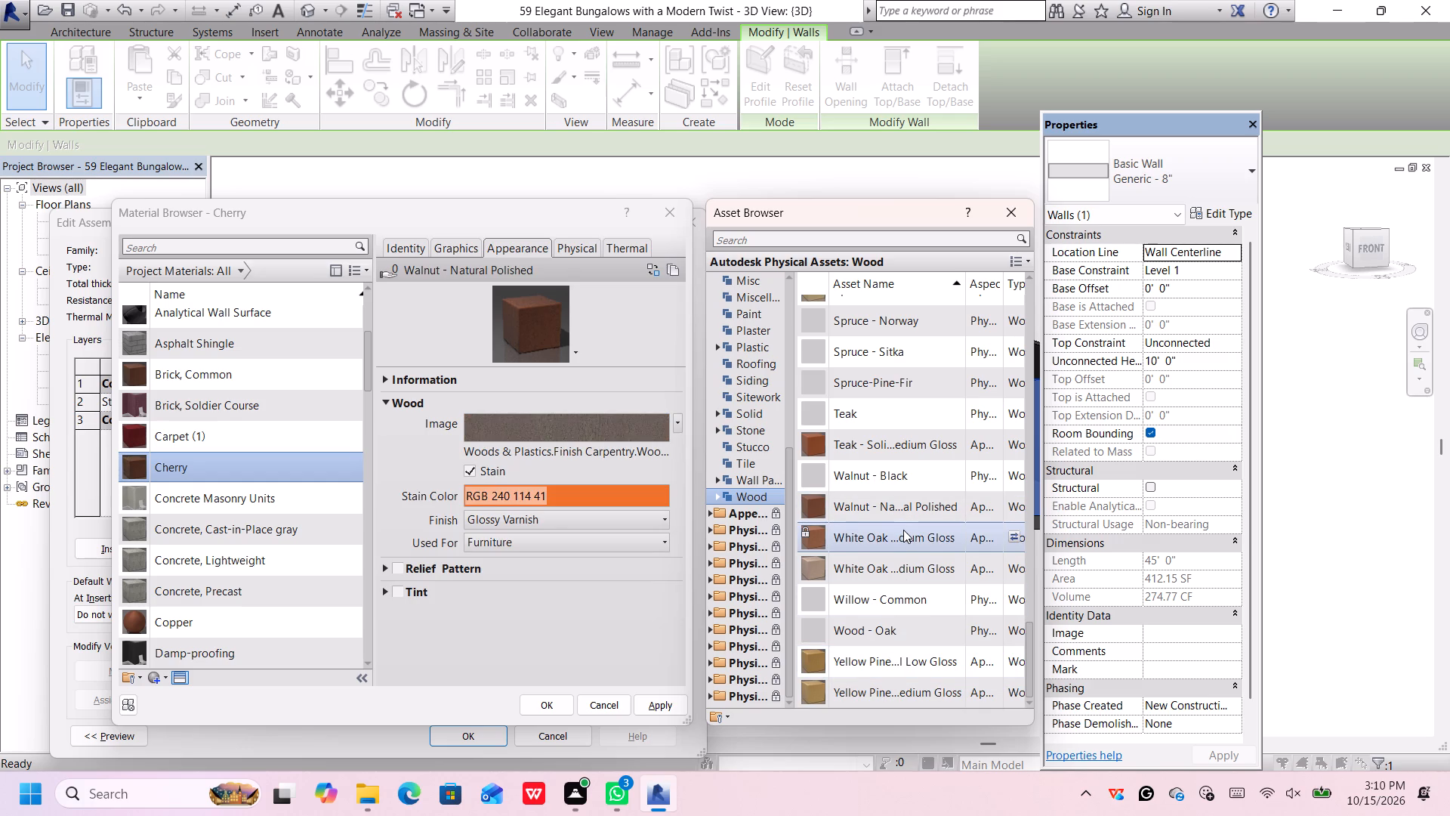
Replace the Cherry material's appearance with the Horizontal 6in - Beige asset from the Siding category, keeping its own image.
{"action": "scroll", "coordinate": [920, 459], "scroll_direction": "up", "scroll_amount": 1}
{"action": "left_click", "coordinate": [761, 479]}
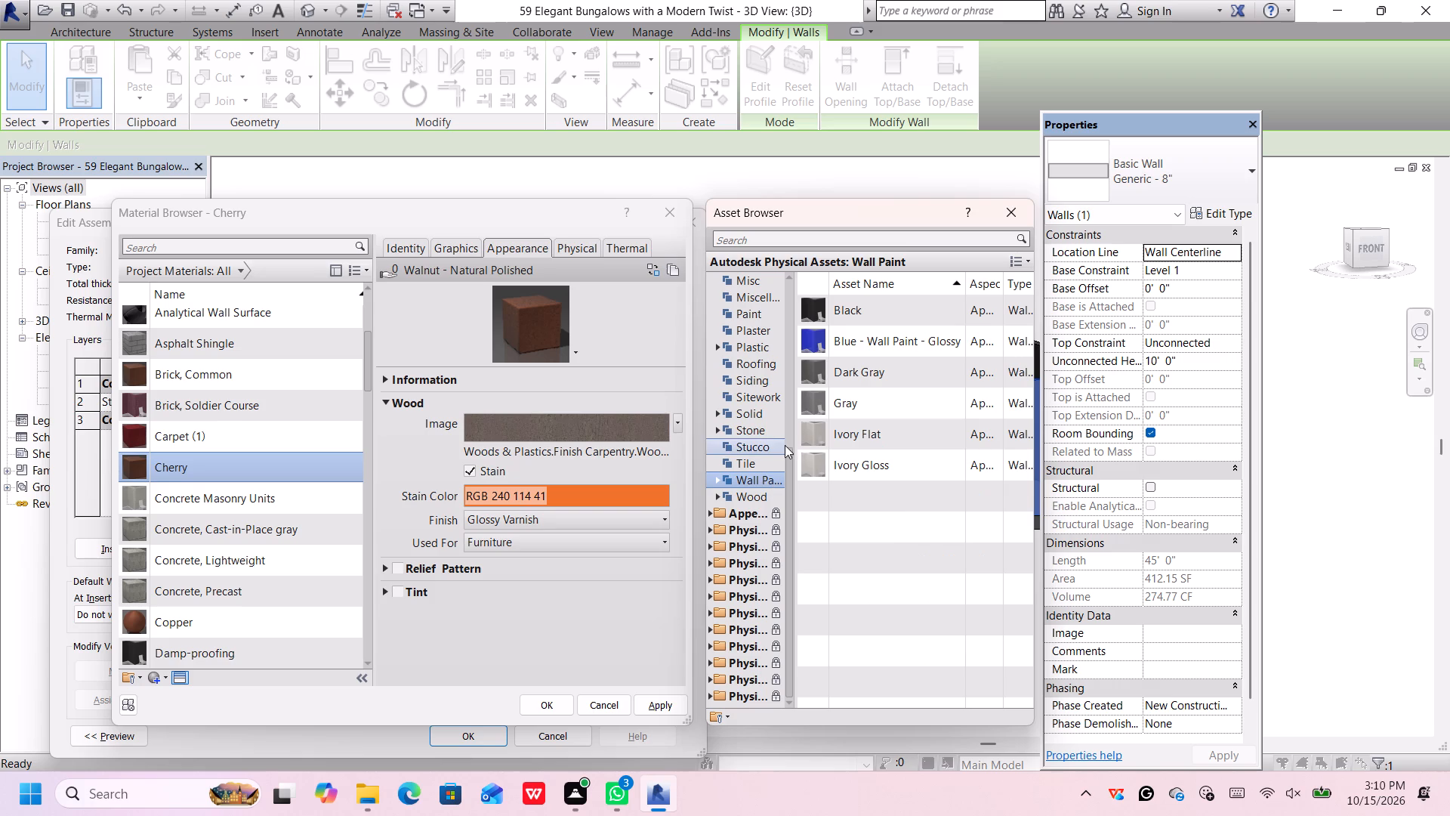
{"action": "left_click", "coordinate": [742, 465]}
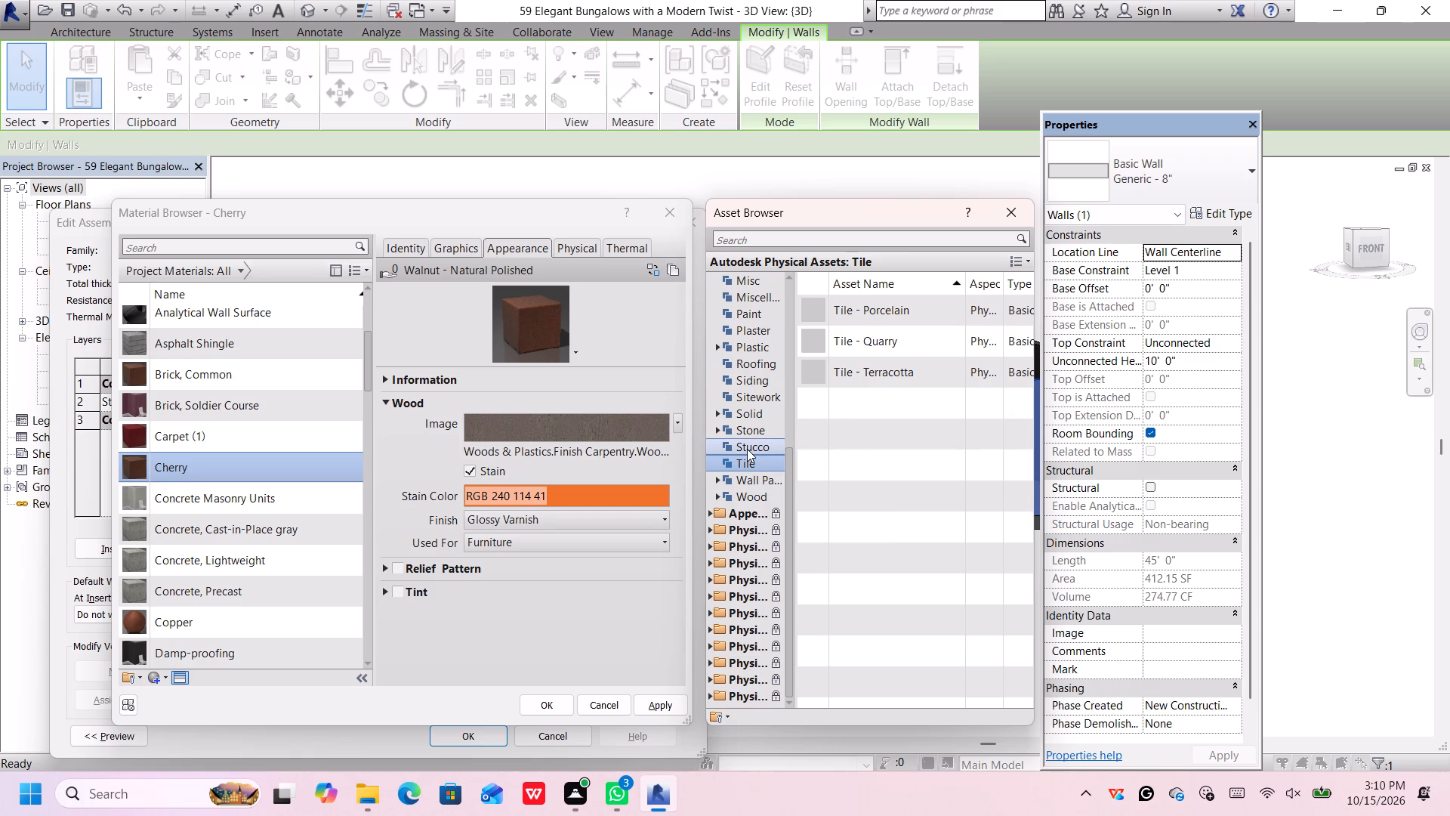
{"action": "left_click", "coordinate": [747, 449]}
{"action": "left_click", "coordinate": [748, 431]}
{"action": "left_click", "coordinate": [753, 416]}
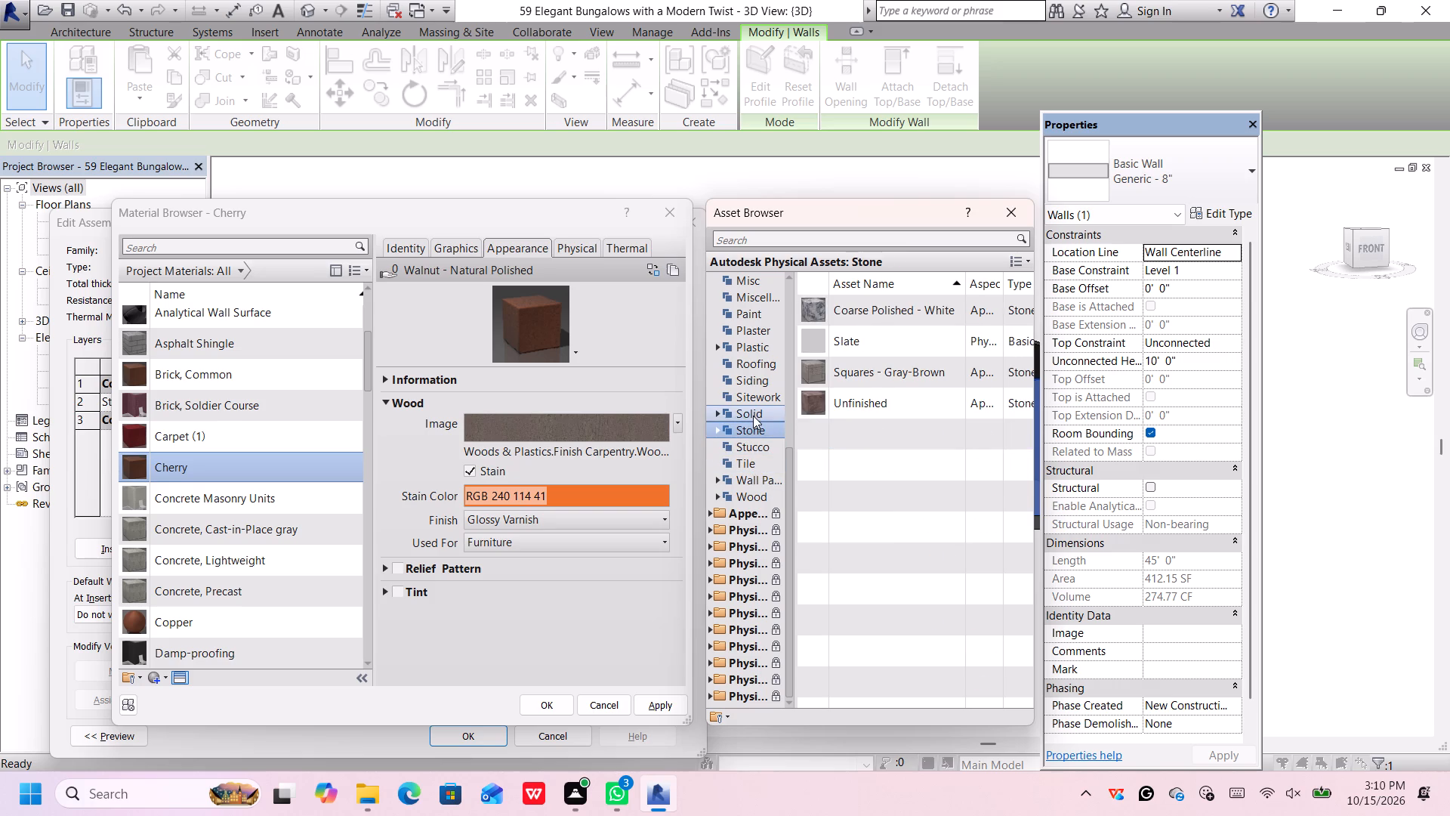
{"action": "left_click", "coordinate": [757, 394]}
{"action": "left_click", "coordinate": [758, 376]}
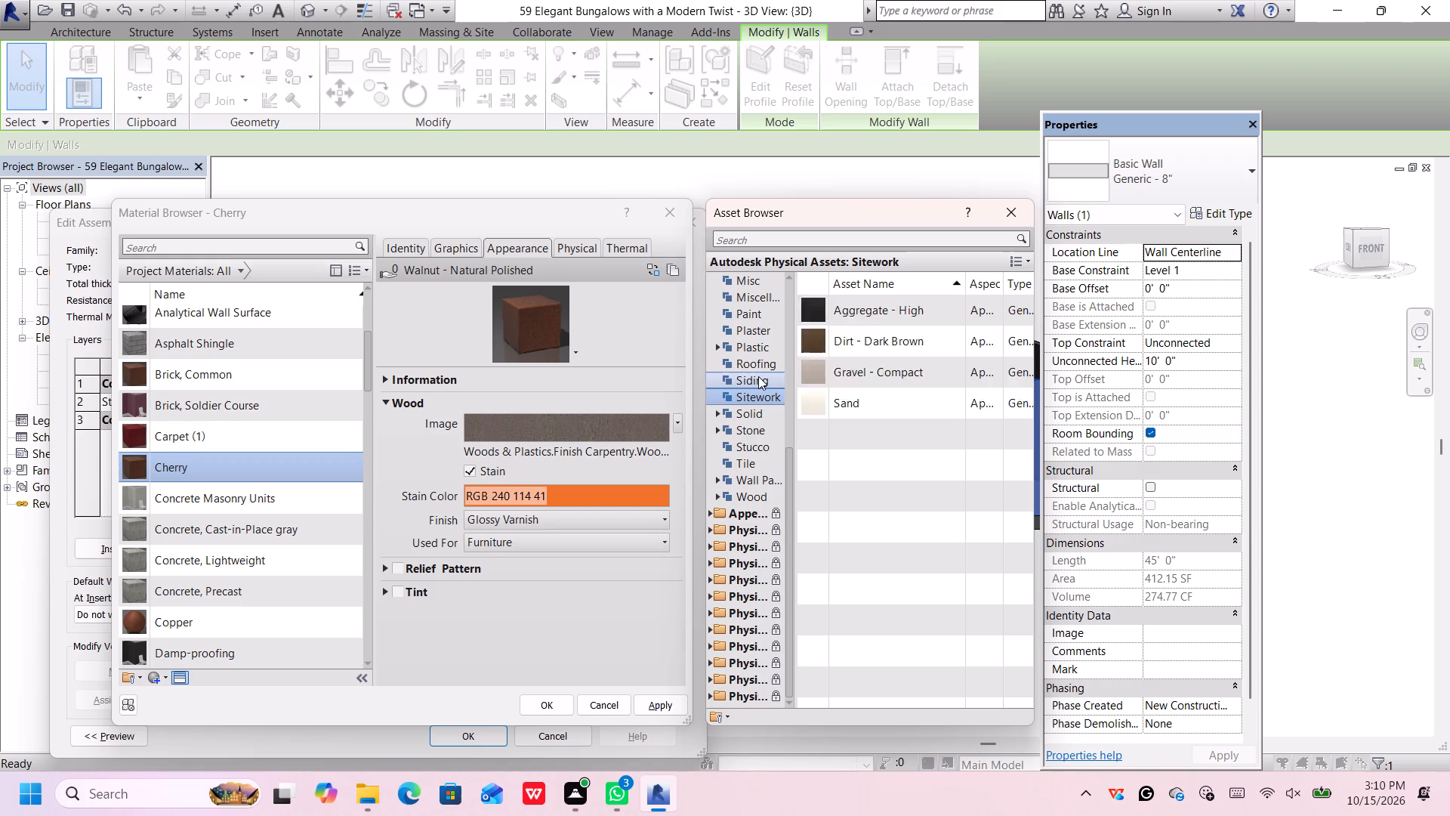
{"action": "left_click", "coordinate": [758, 368]}
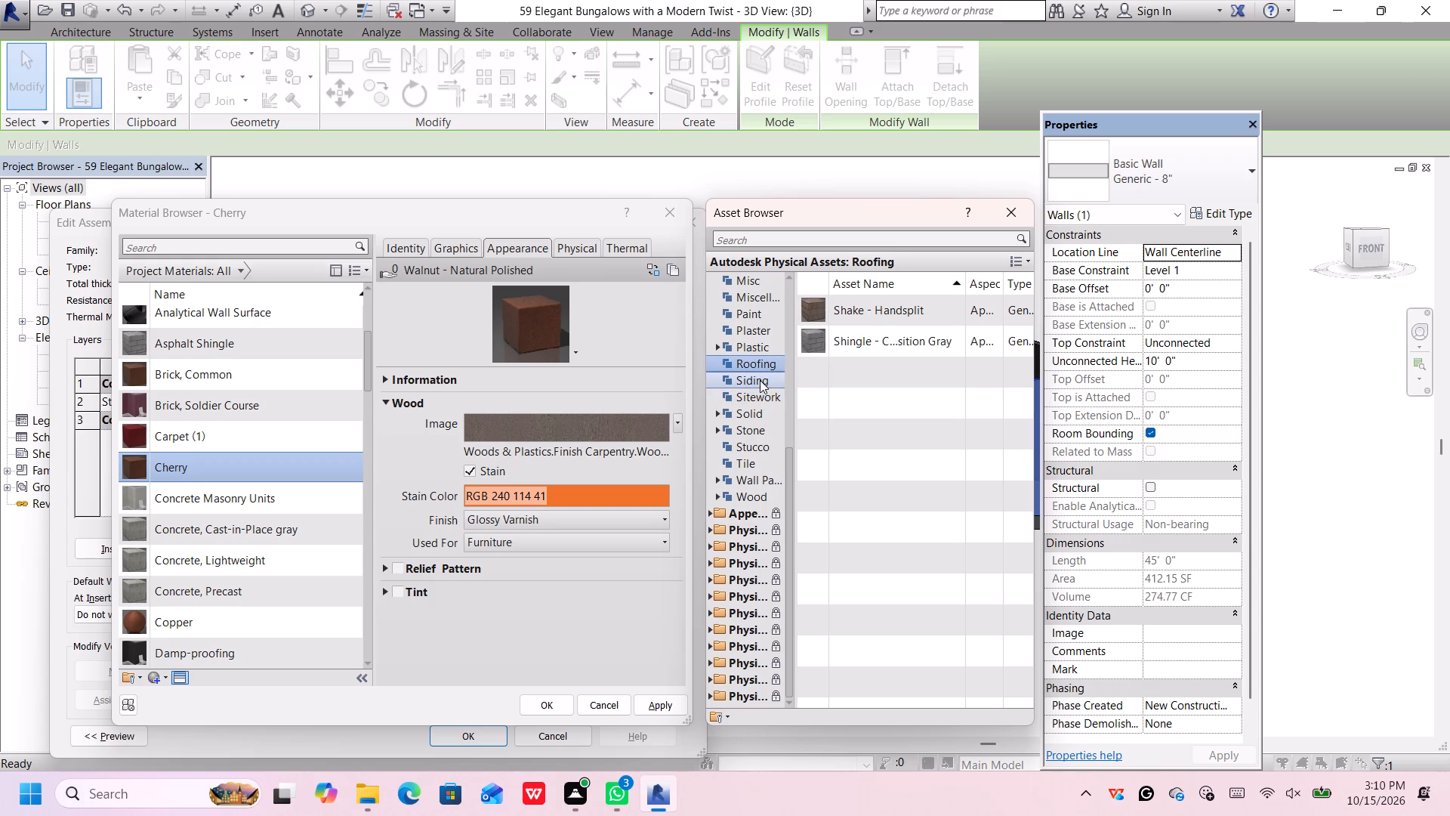
{"action": "left_click", "coordinate": [762, 382]}
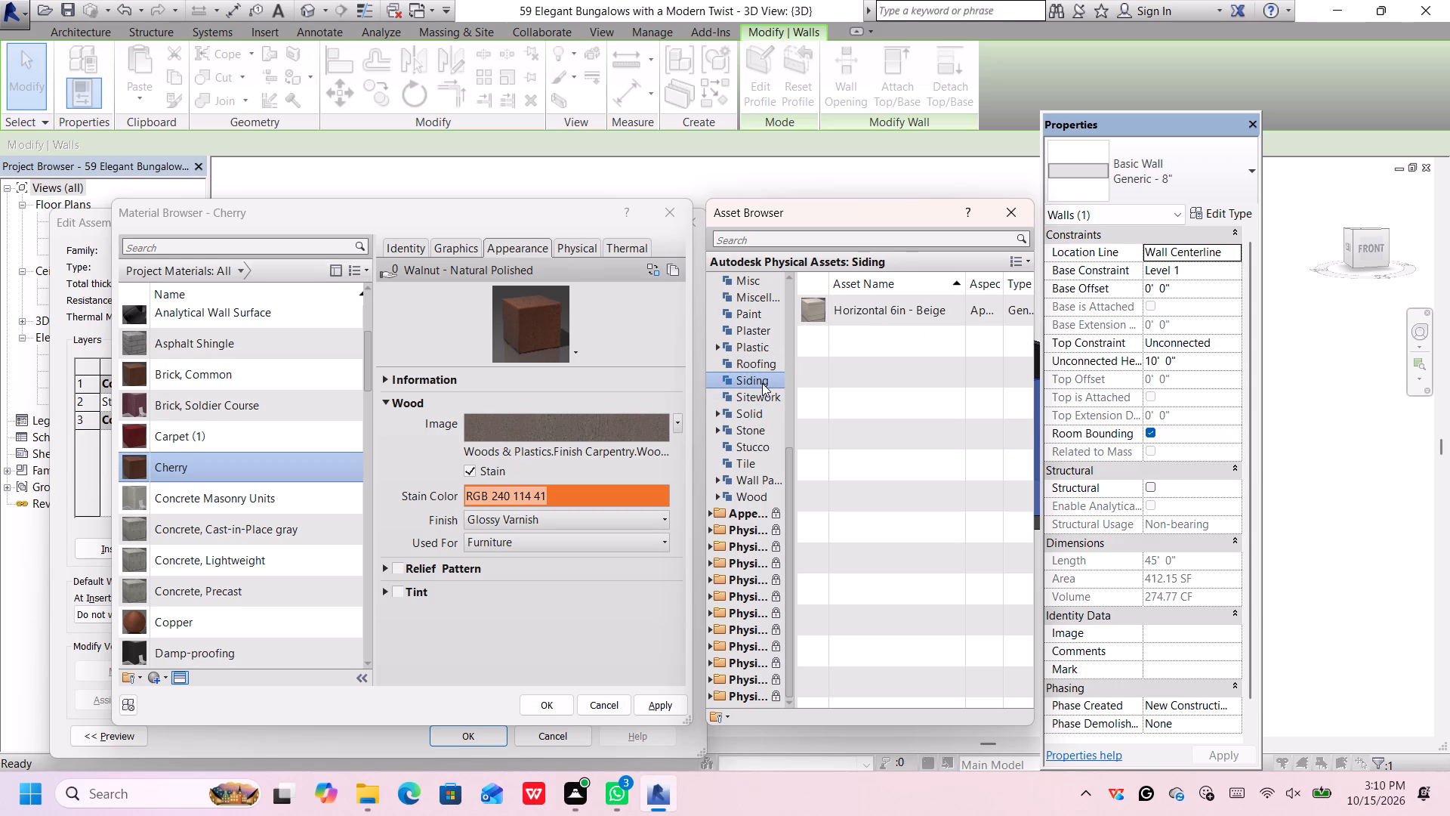
{"action": "left_click", "coordinate": [823, 298]}
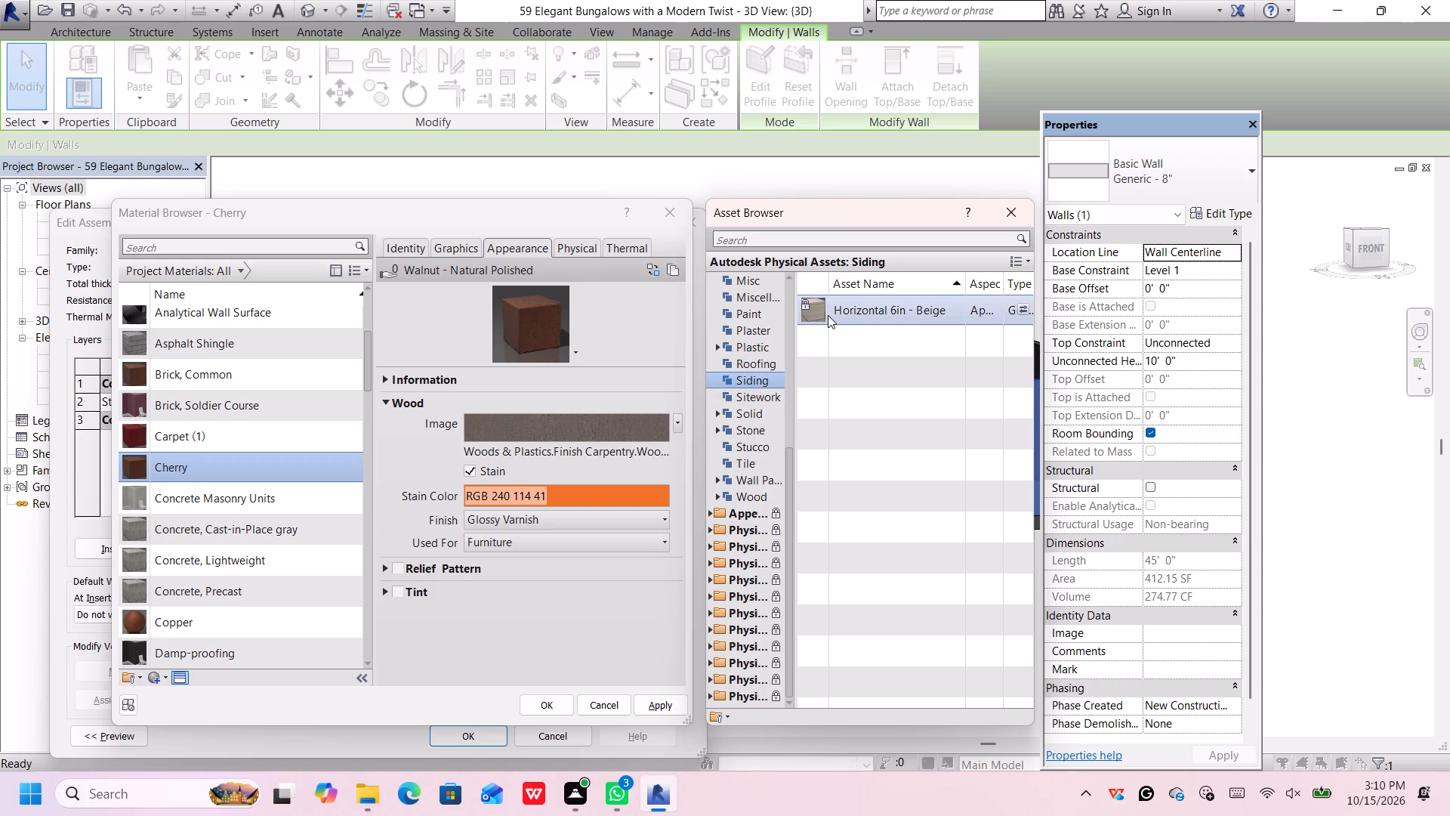
{"action": "double_click", "coordinate": [827, 314]}
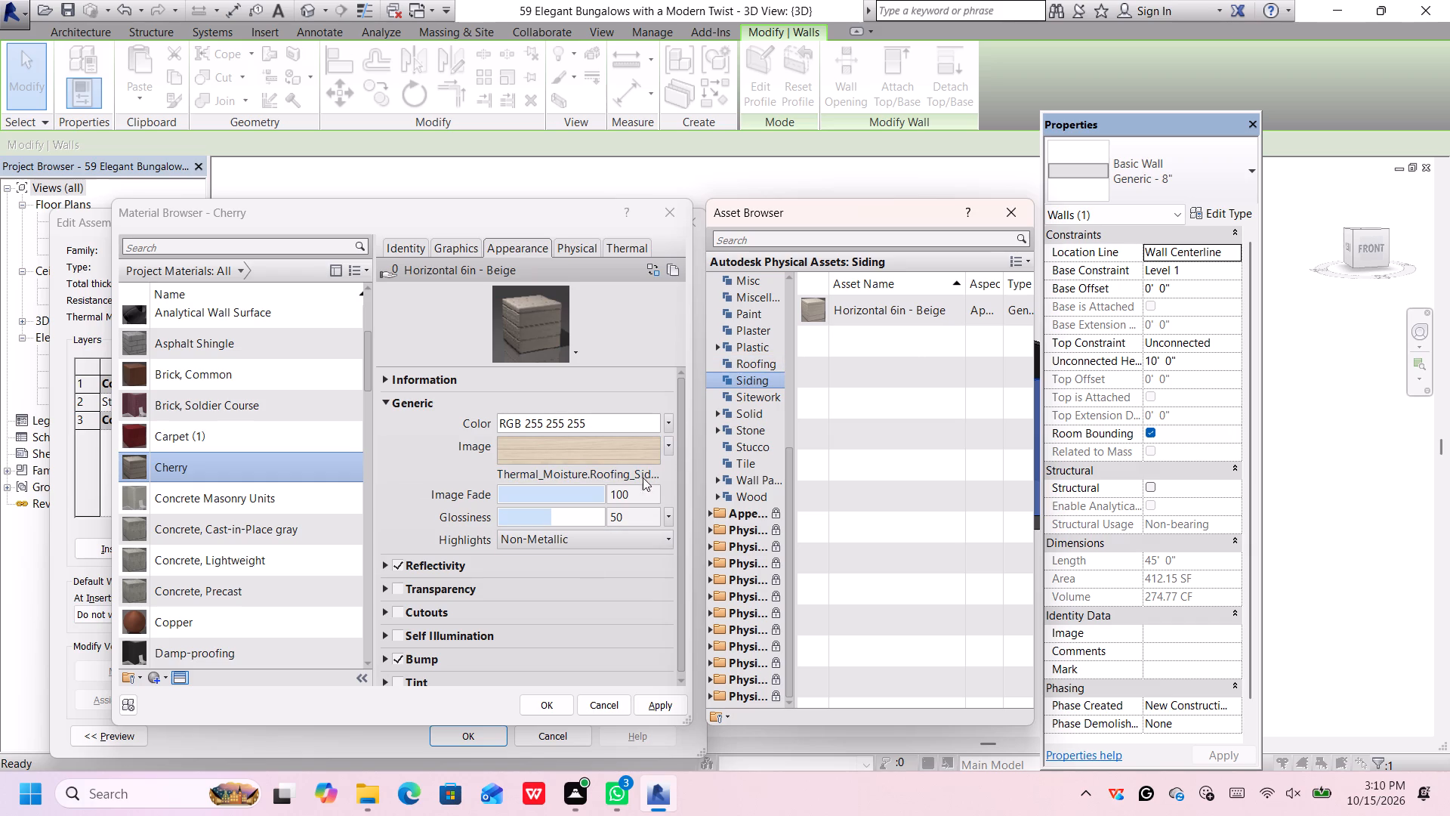
{"action": "left_click", "coordinate": [668, 440]}
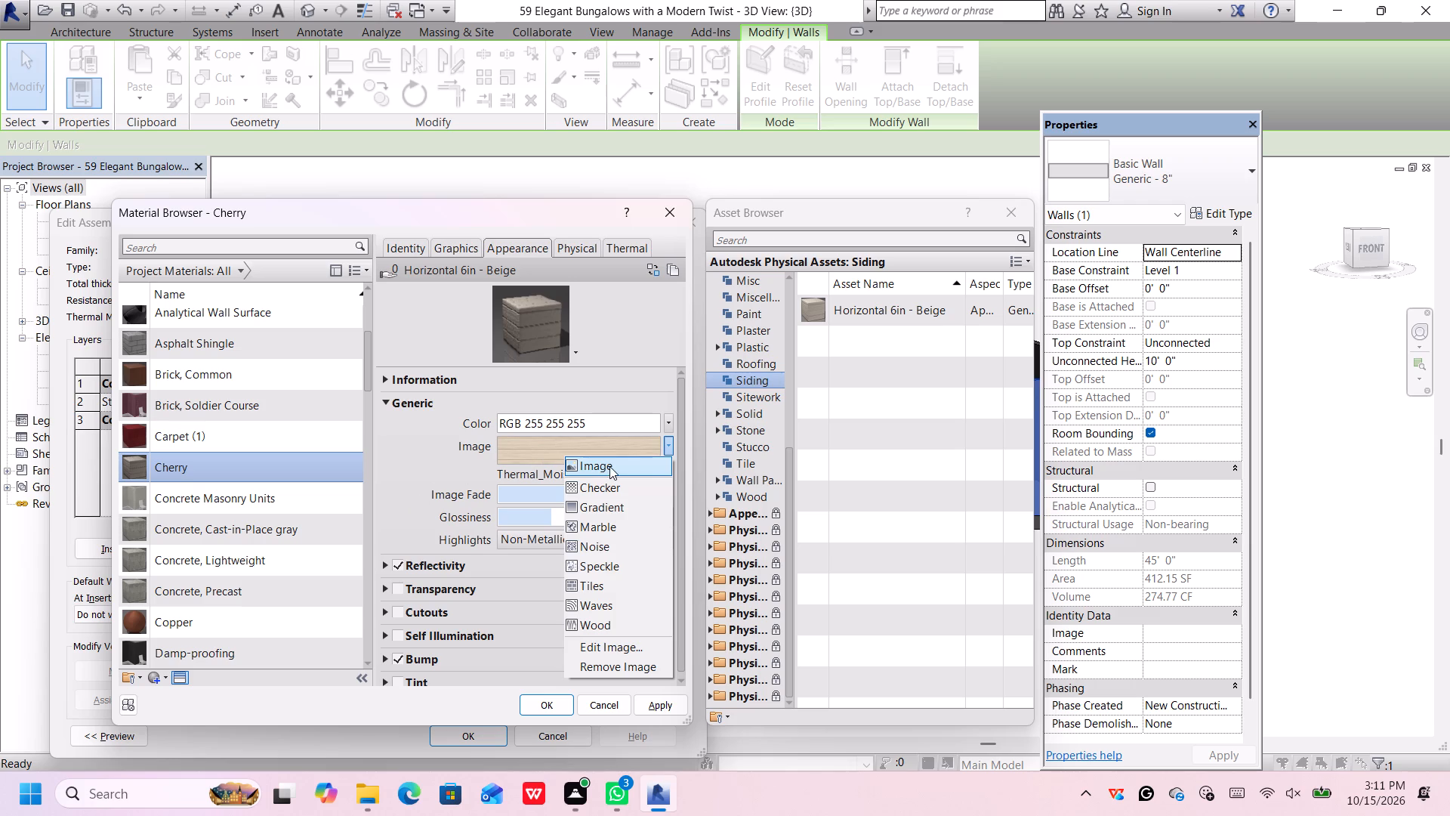
{"action": "left_click", "coordinate": [409, 486]}
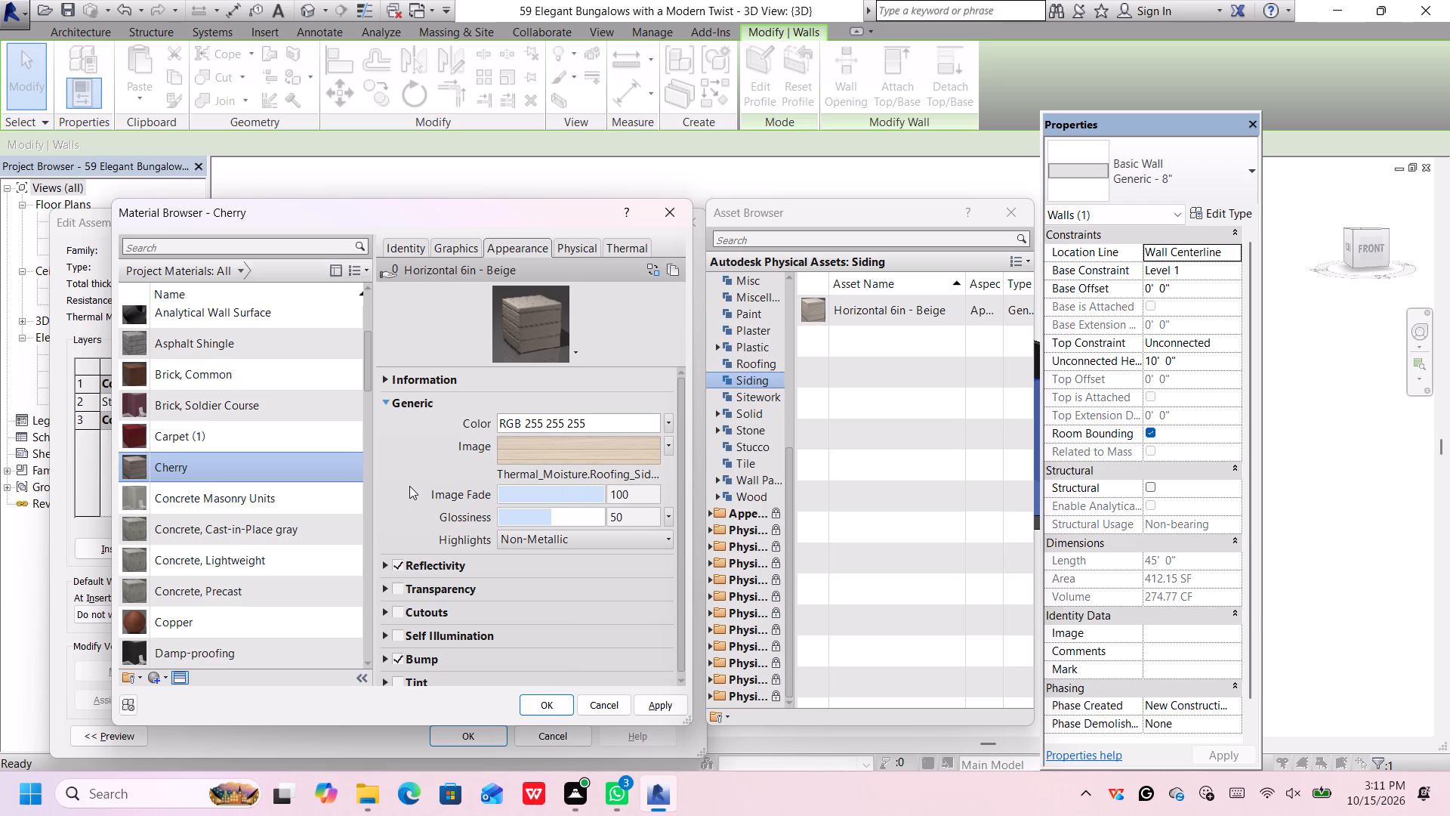
{"action": "scroll", "coordinate": [507, 634], "scroll_direction": "down", "scroll_amount": 5}
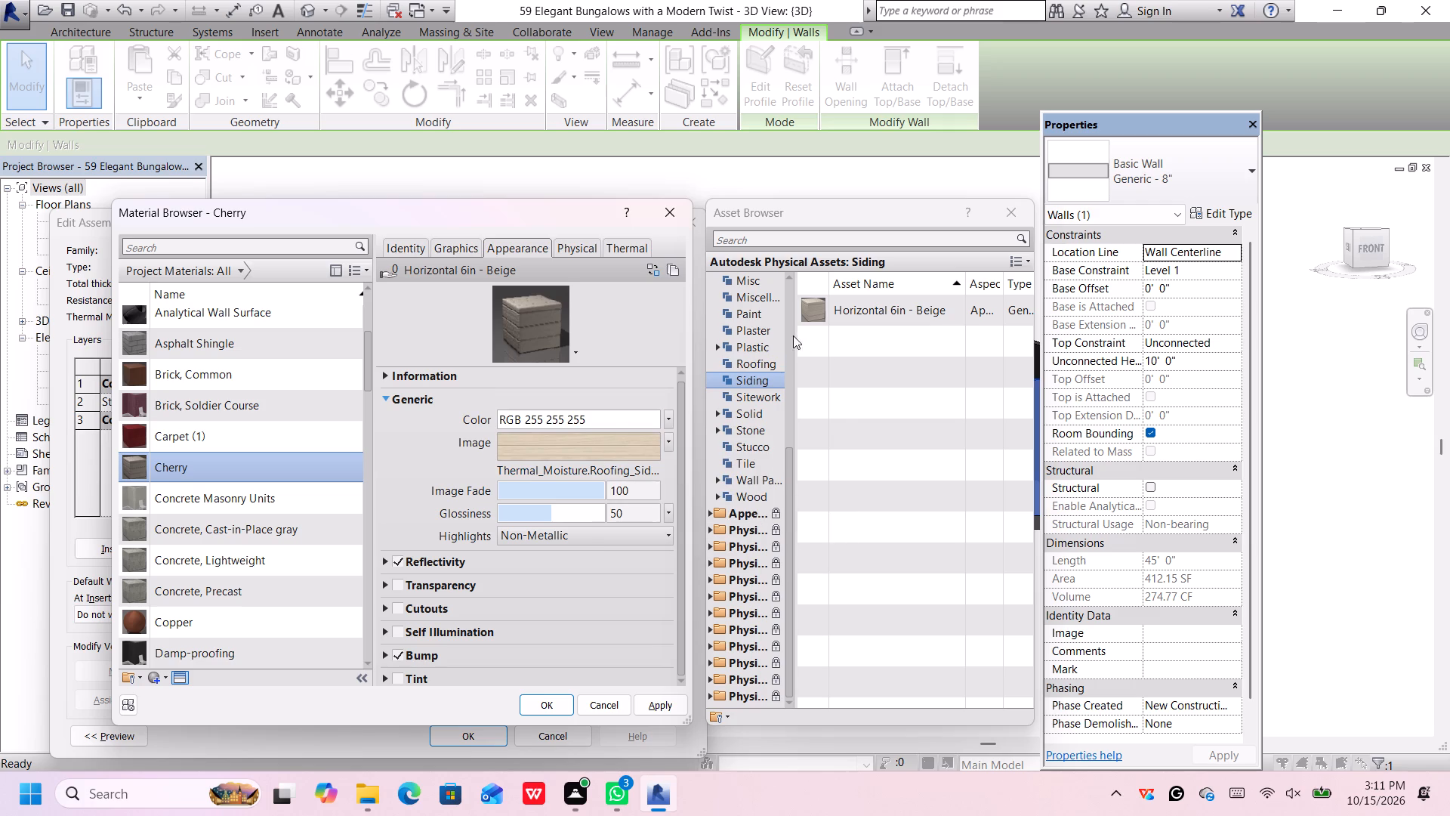
Look through the Roofing, Plastic, Plaster, Paint, Misc, Mirror and Mics asset categories for a suitable wall appearance.
{"action": "left_click", "coordinate": [739, 359]}
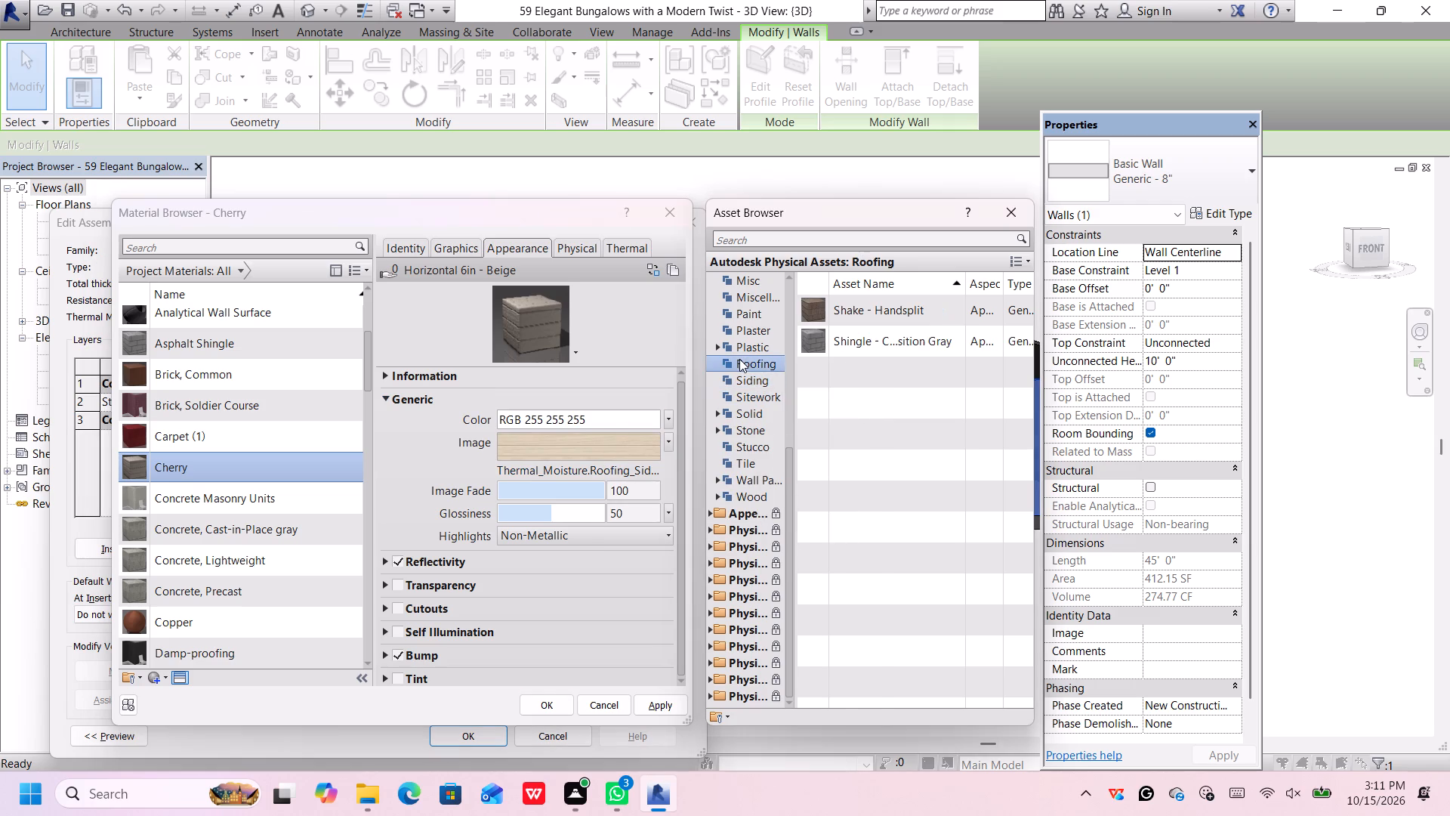
{"action": "left_click", "coordinate": [764, 342]}
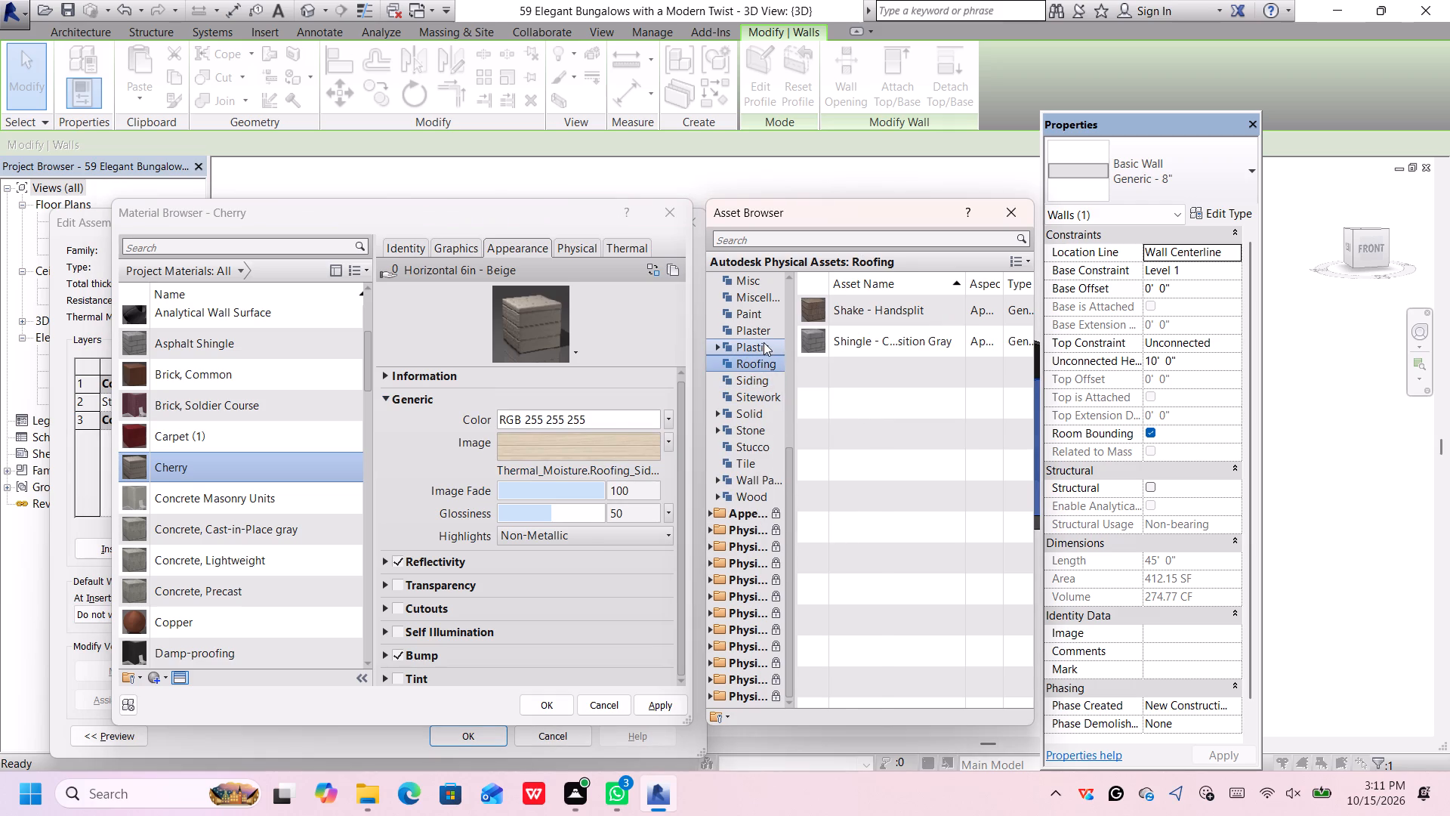
{"action": "scroll", "coordinate": [836, 532], "scroll_direction": "down", "scroll_amount": 2}
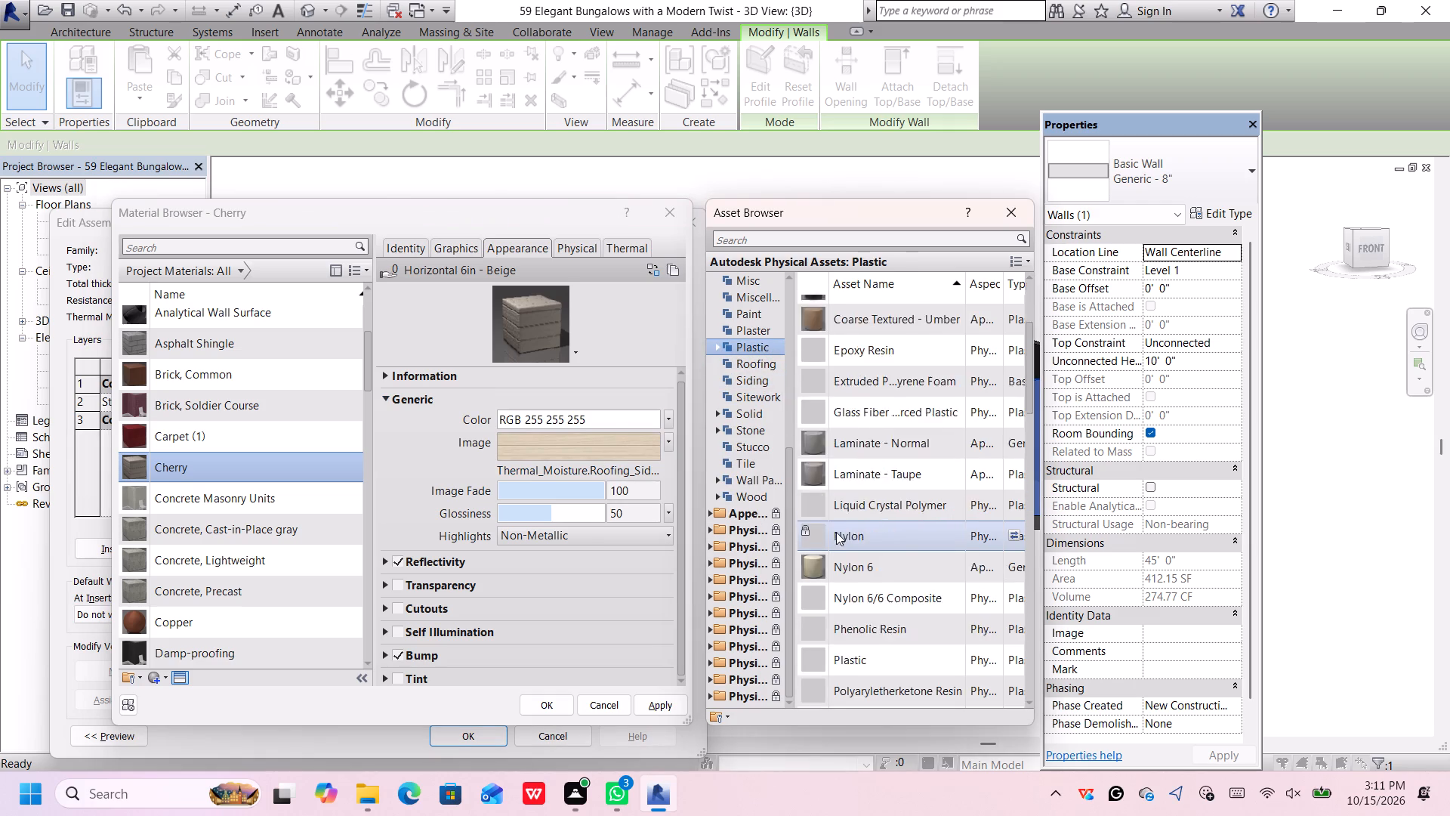
{"action": "scroll", "coordinate": [836, 532], "scroll_direction": "down", "scroll_amount": 9}
{"action": "scroll", "coordinate": [835, 533], "scroll_direction": "up", "scroll_amount": 6}
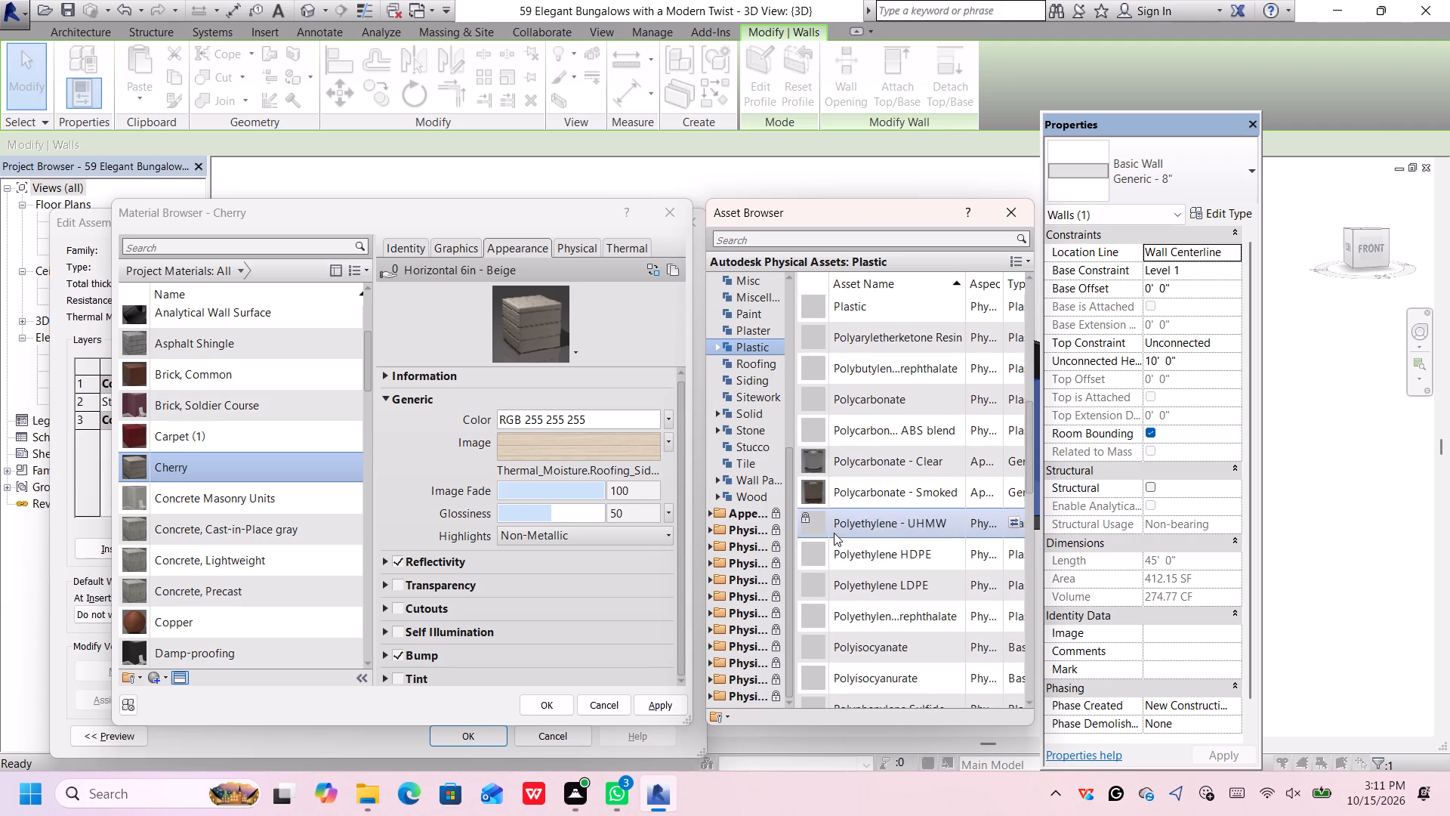
{"action": "scroll", "coordinate": [834, 533], "scroll_direction": "up", "scroll_amount": 13}
{"action": "scroll", "coordinate": [745, 380], "scroll_direction": "up", "scroll_amount": 1}
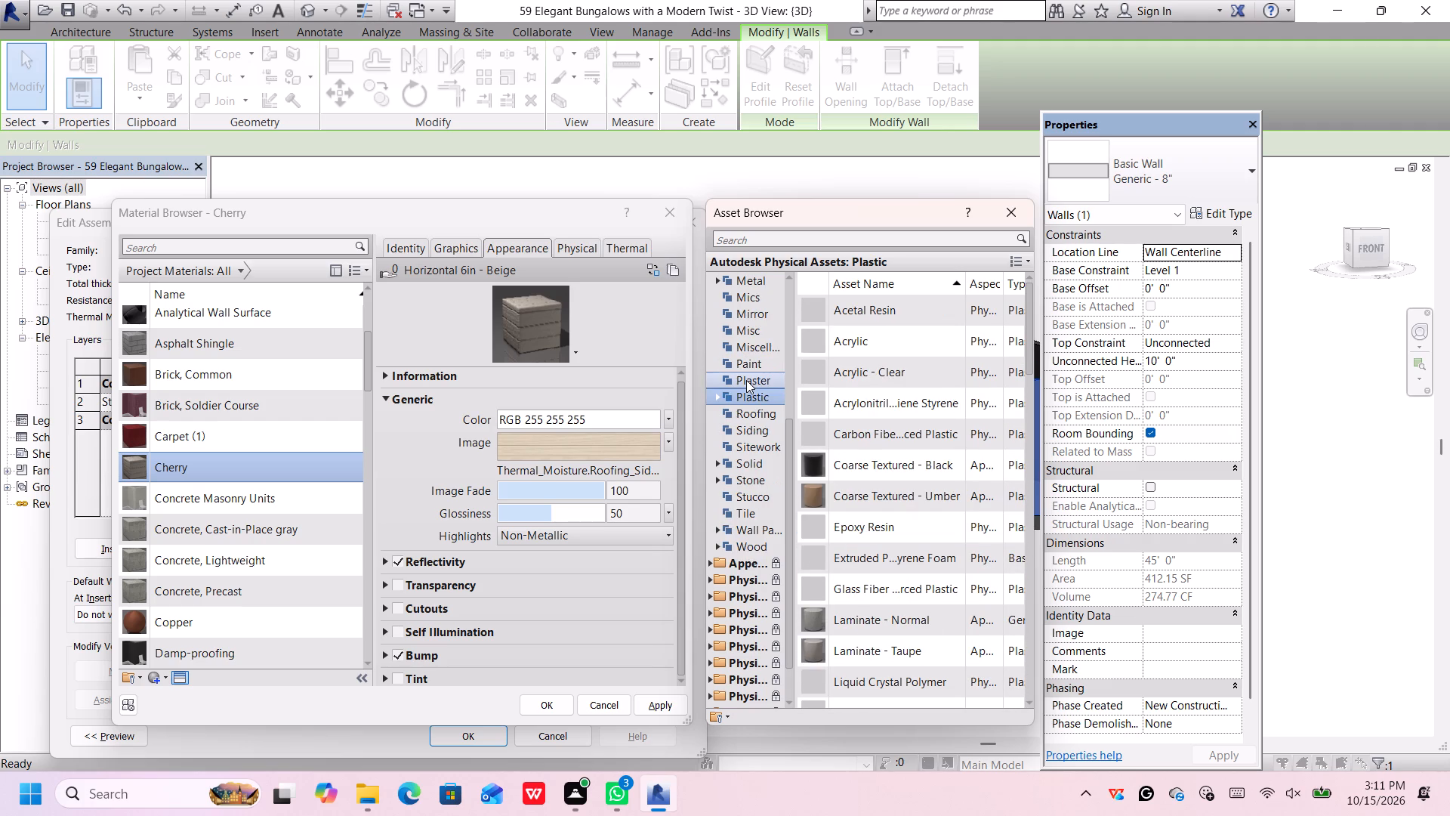
{"action": "left_click", "coordinate": [746, 382]}
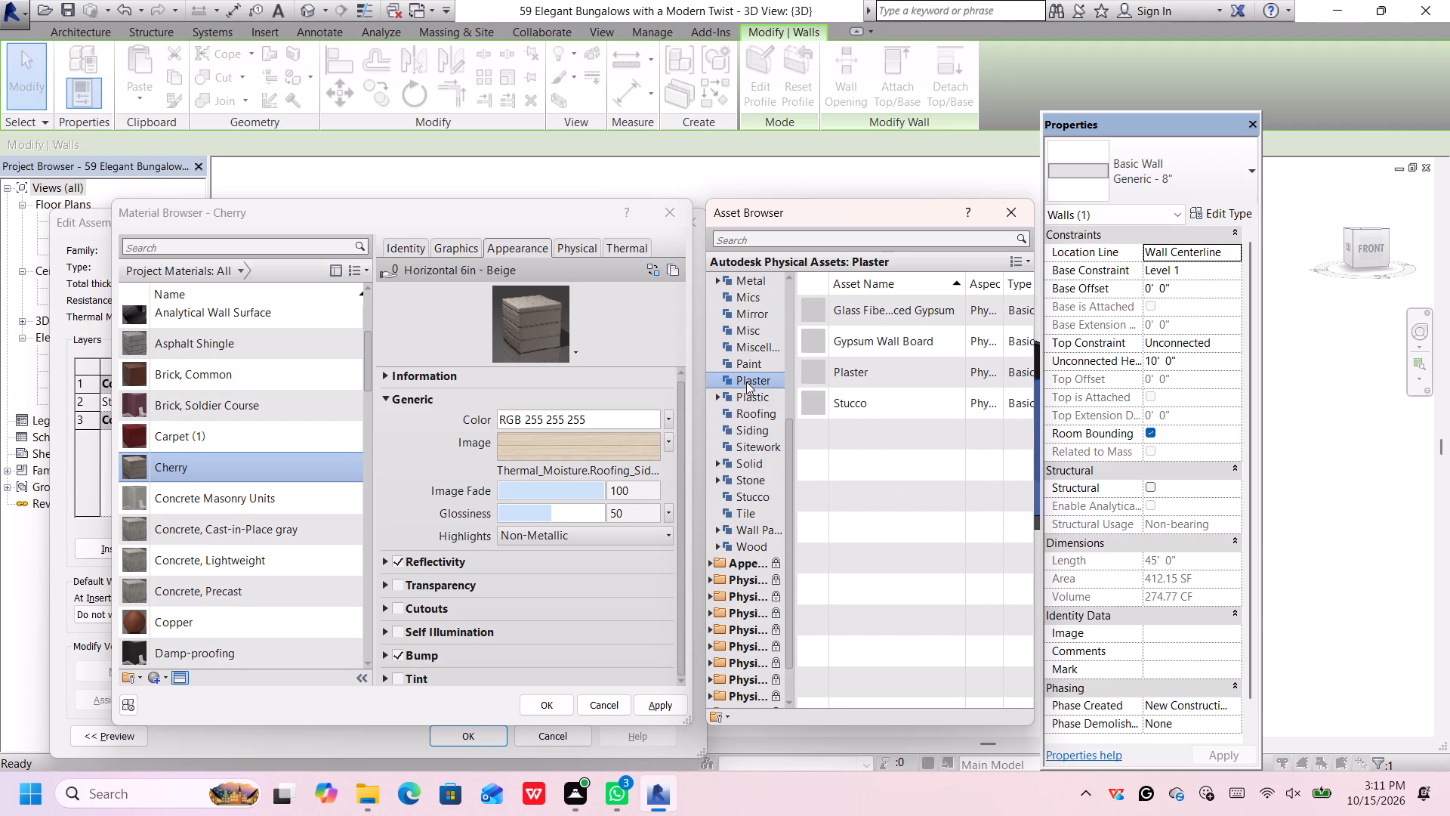
{"action": "scroll", "coordinate": [746, 382], "scroll_direction": "up", "scroll_amount": 1}
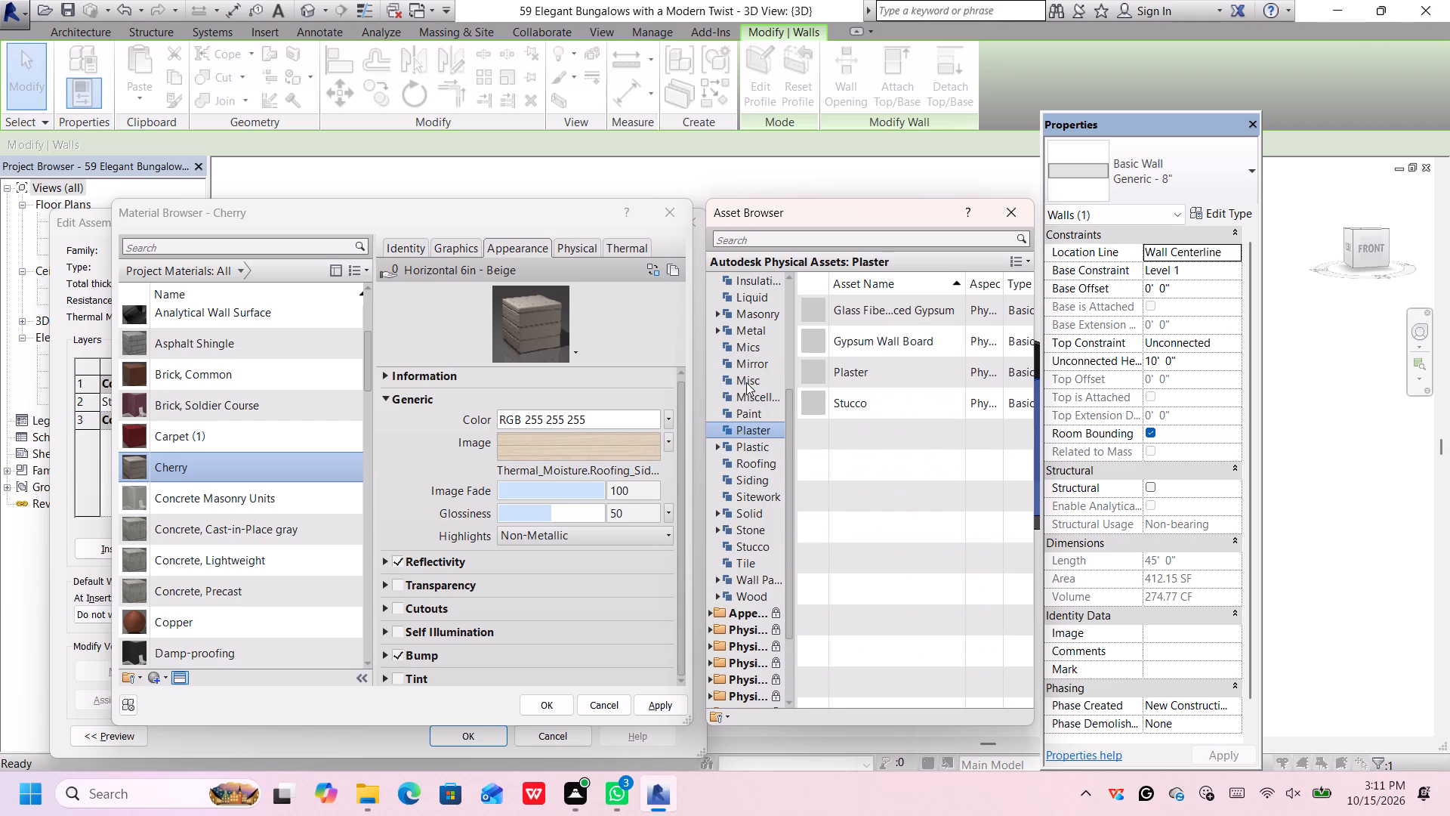
{"action": "left_click", "coordinate": [748, 408]}
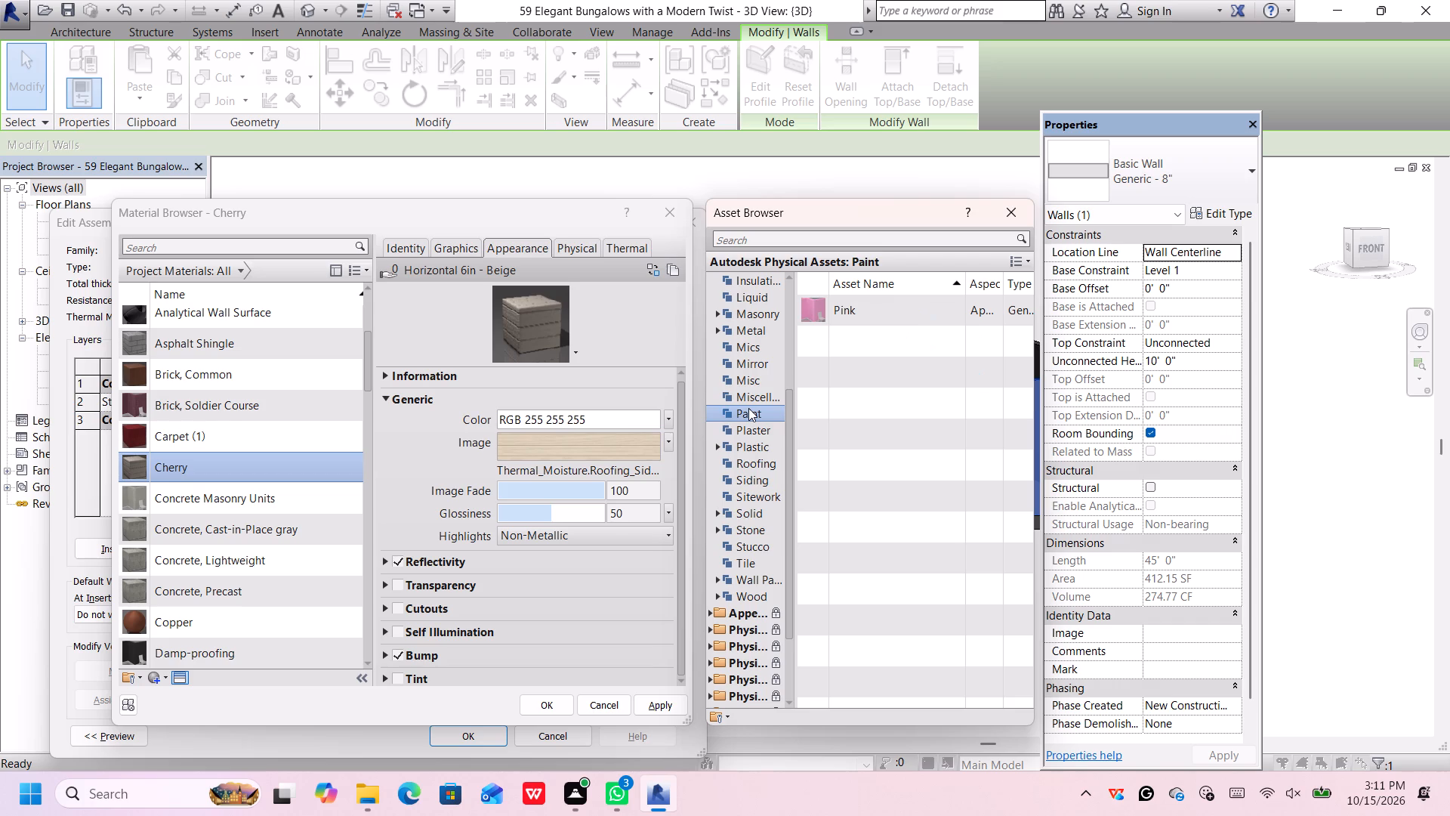
{"action": "left_click", "coordinate": [752, 392]}
{"action": "left_click", "coordinate": [752, 382]}
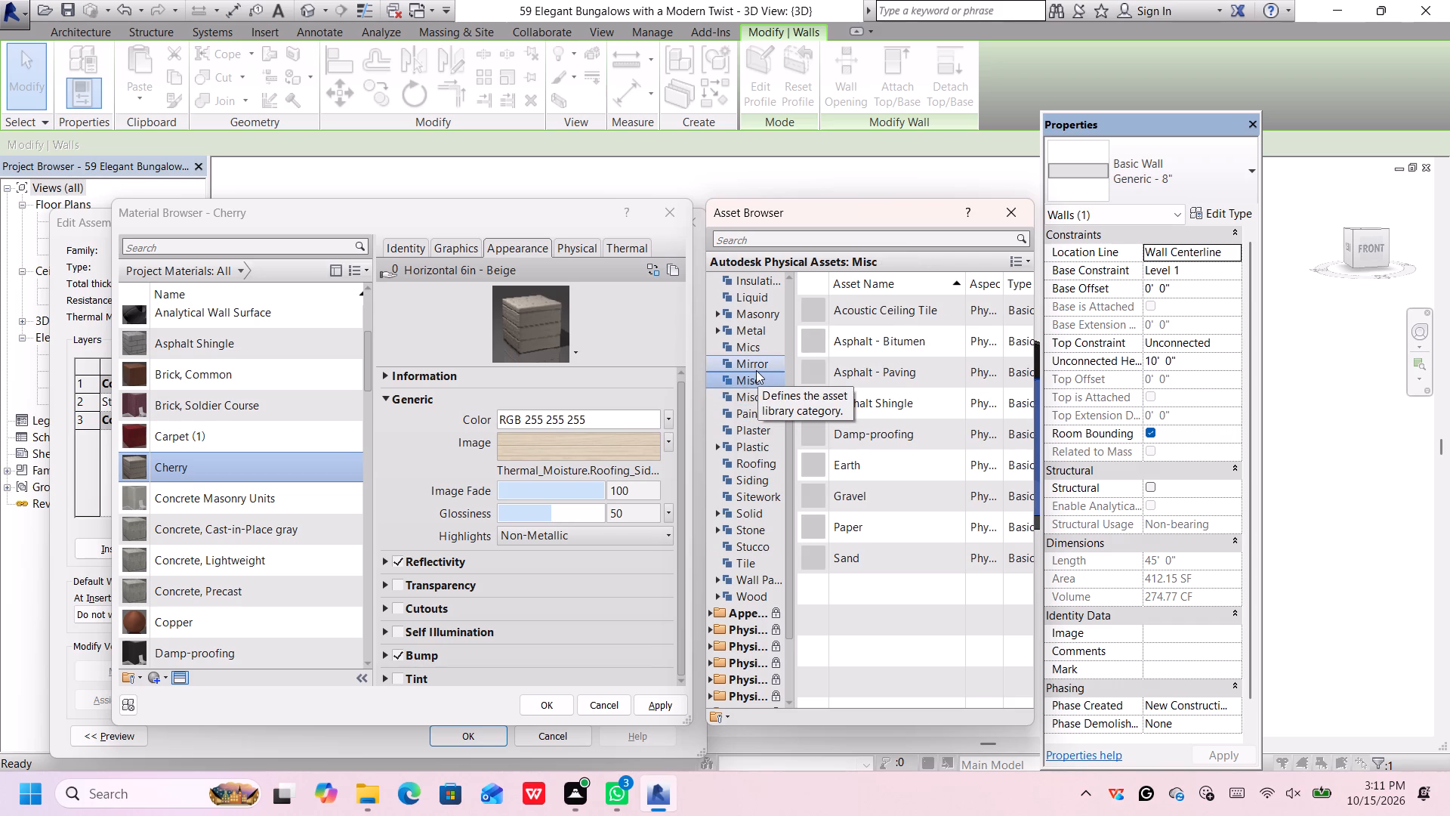
{"action": "left_click", "coordinate": [757, 361]}
{"action": "left_click", "coordinate": [758, 345]}
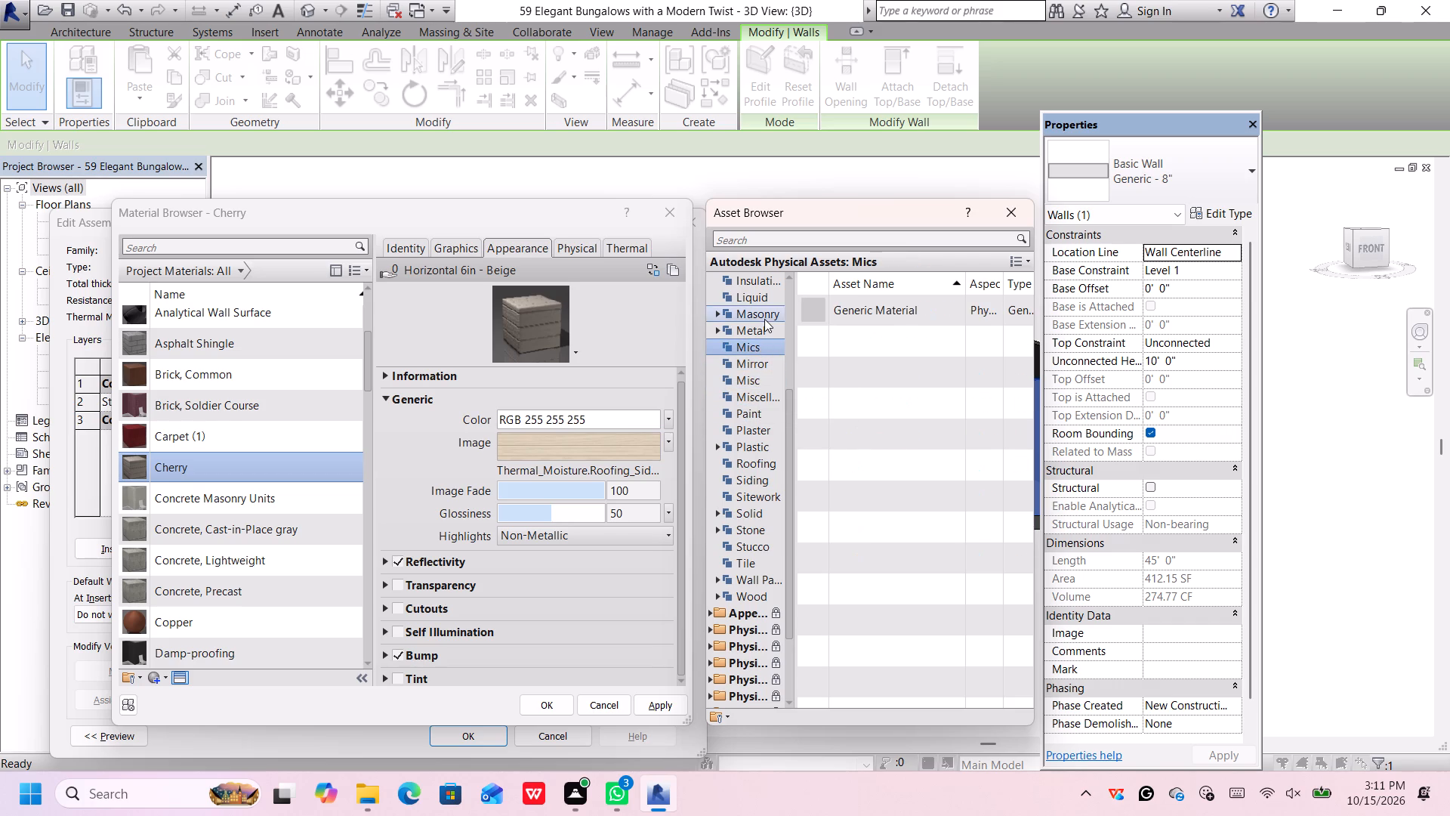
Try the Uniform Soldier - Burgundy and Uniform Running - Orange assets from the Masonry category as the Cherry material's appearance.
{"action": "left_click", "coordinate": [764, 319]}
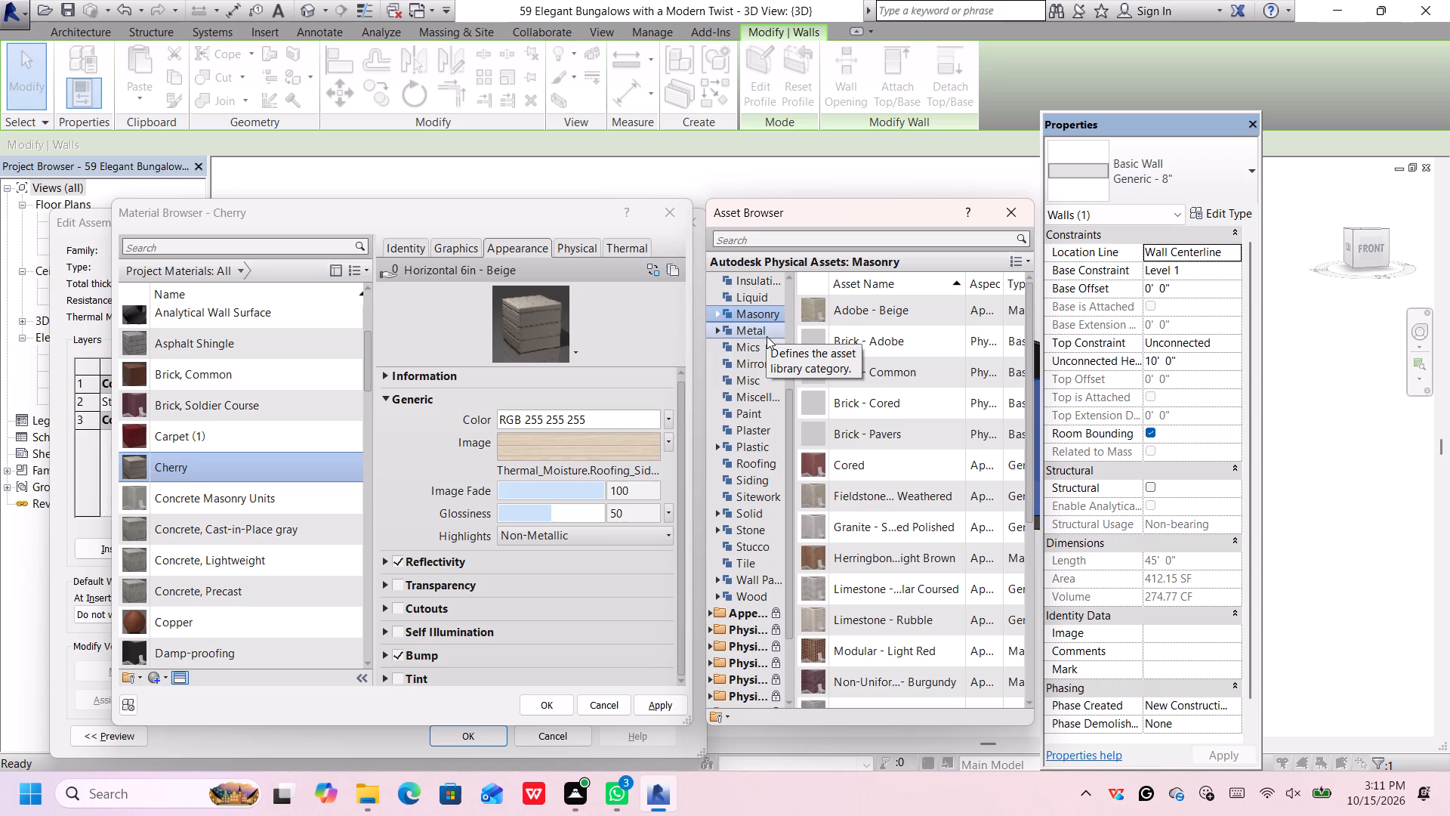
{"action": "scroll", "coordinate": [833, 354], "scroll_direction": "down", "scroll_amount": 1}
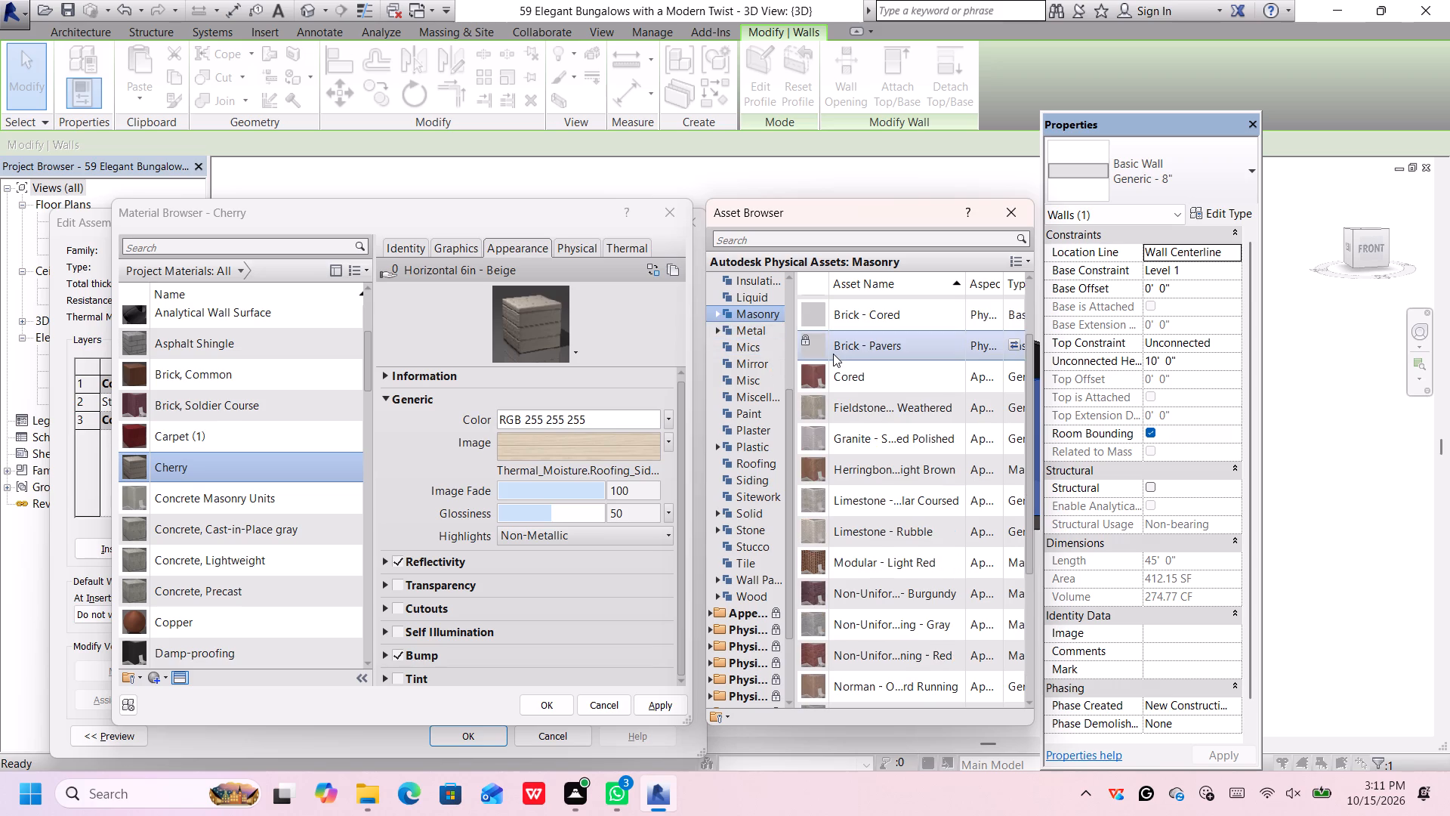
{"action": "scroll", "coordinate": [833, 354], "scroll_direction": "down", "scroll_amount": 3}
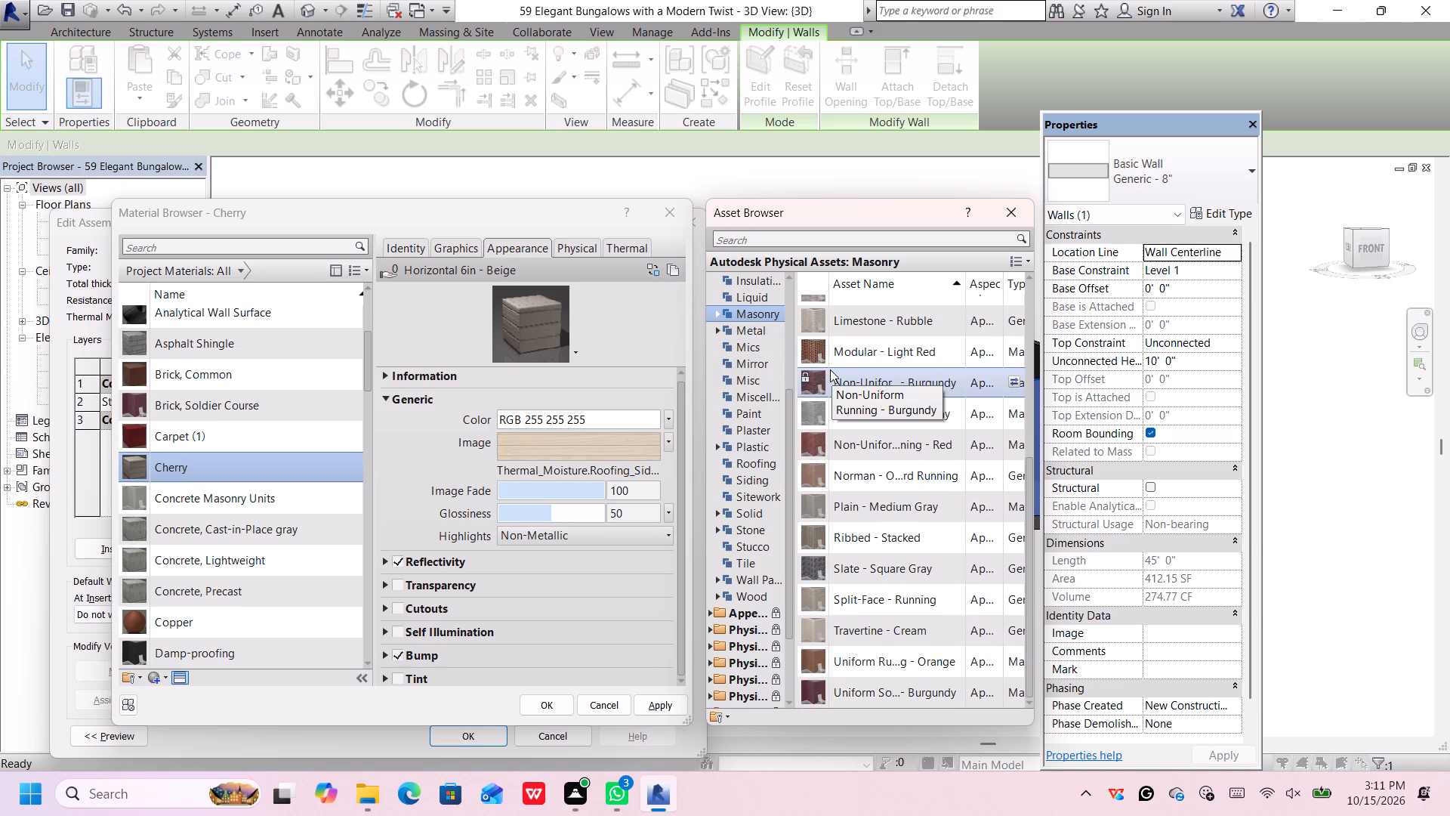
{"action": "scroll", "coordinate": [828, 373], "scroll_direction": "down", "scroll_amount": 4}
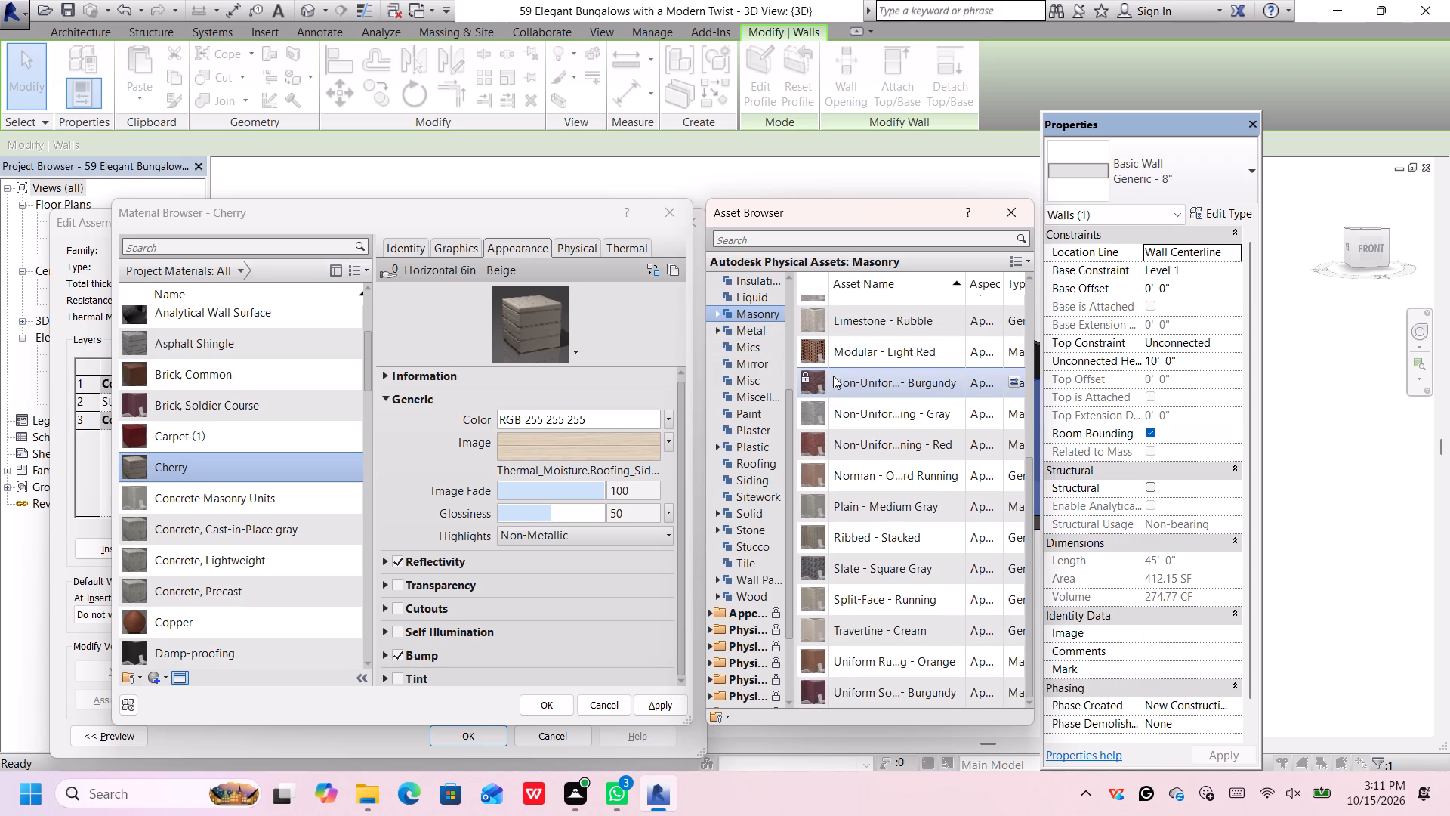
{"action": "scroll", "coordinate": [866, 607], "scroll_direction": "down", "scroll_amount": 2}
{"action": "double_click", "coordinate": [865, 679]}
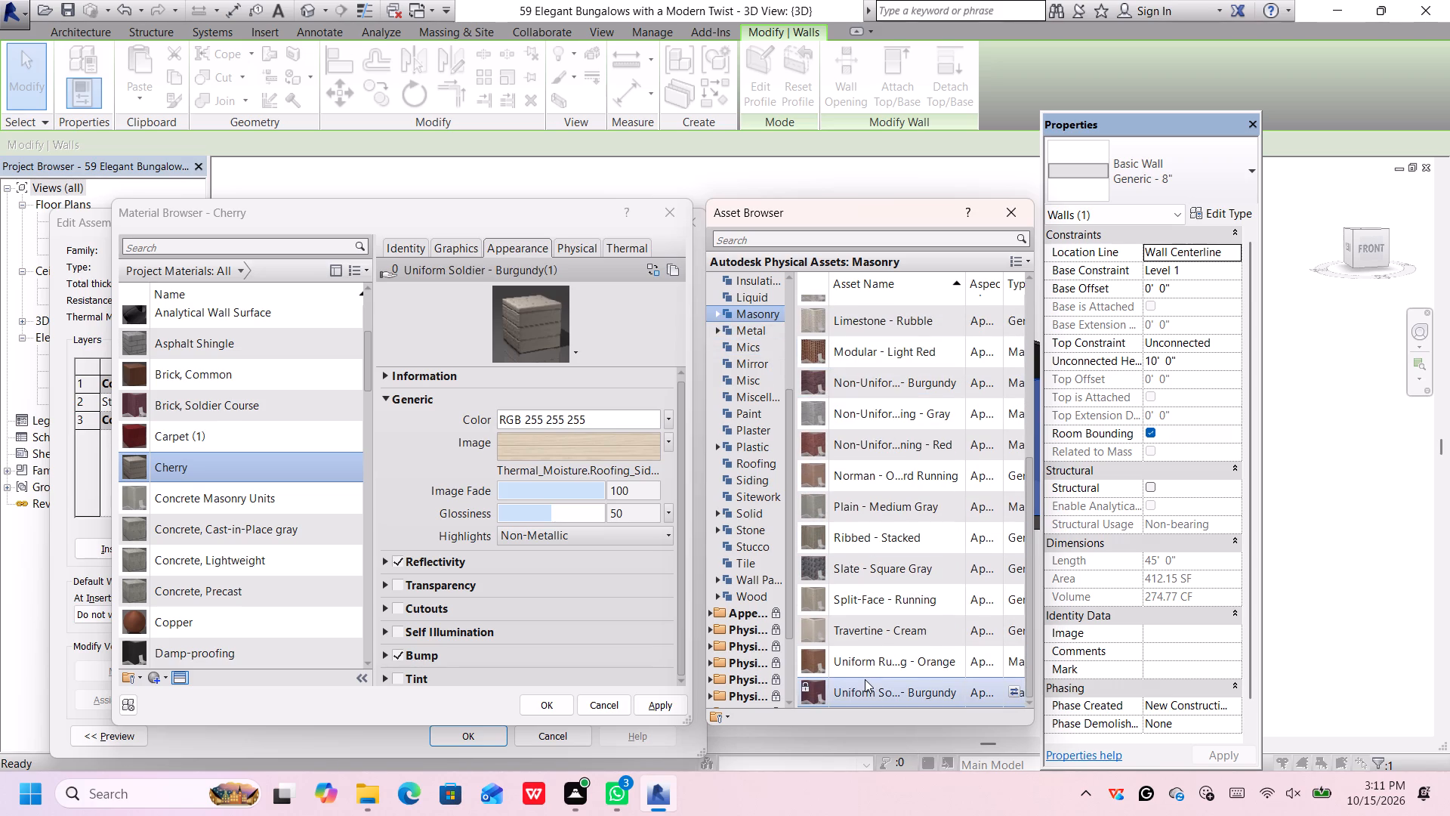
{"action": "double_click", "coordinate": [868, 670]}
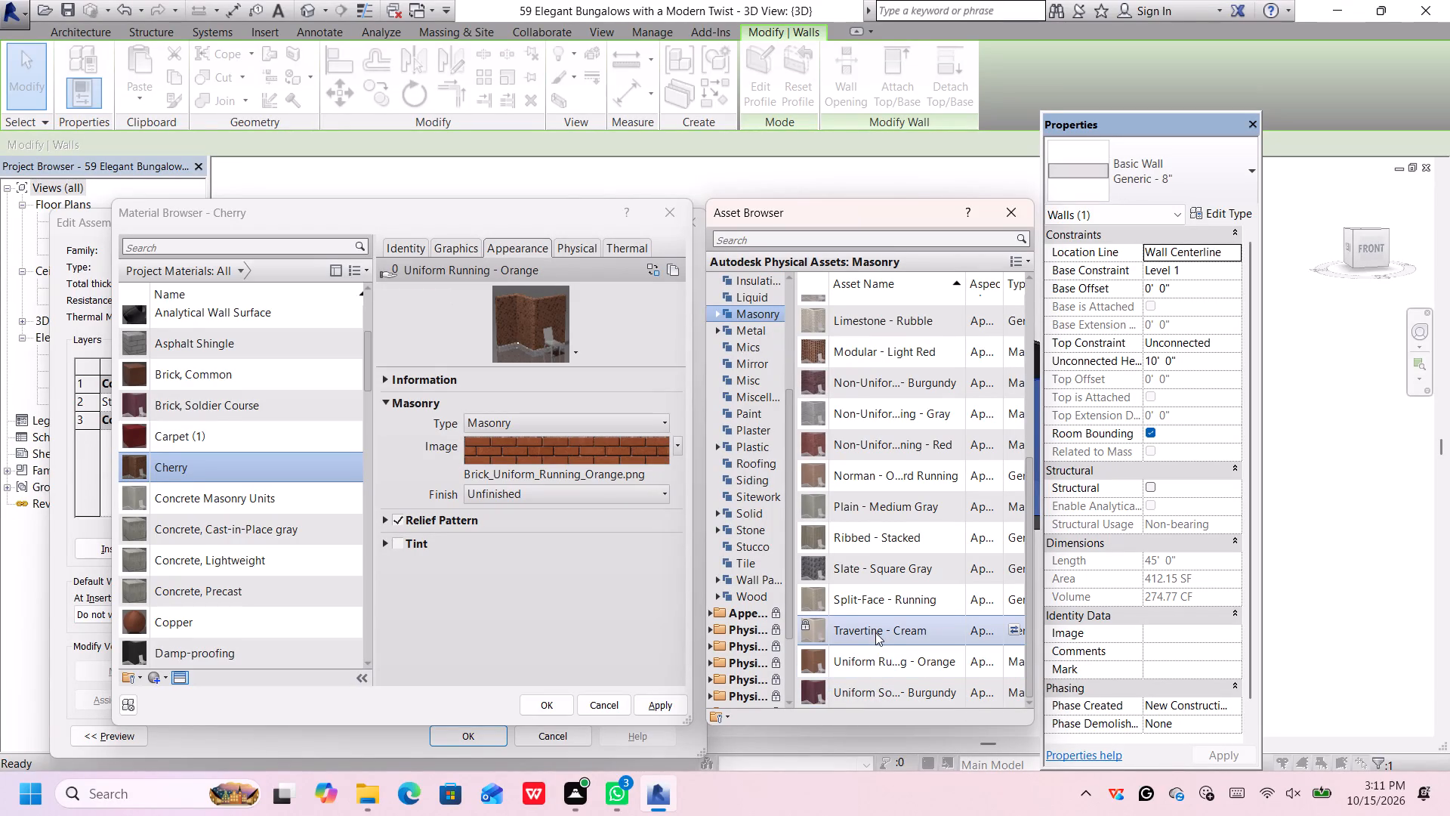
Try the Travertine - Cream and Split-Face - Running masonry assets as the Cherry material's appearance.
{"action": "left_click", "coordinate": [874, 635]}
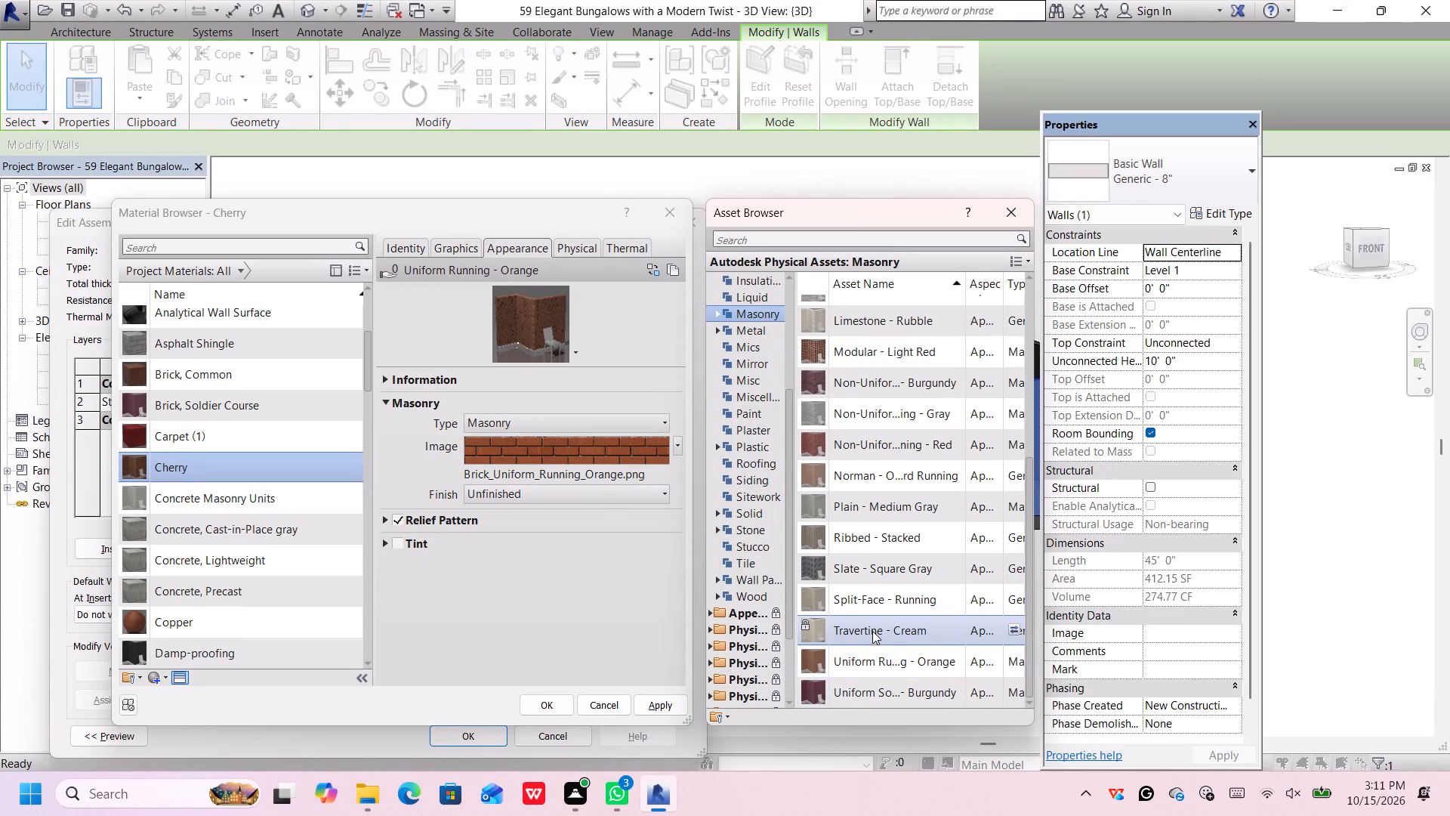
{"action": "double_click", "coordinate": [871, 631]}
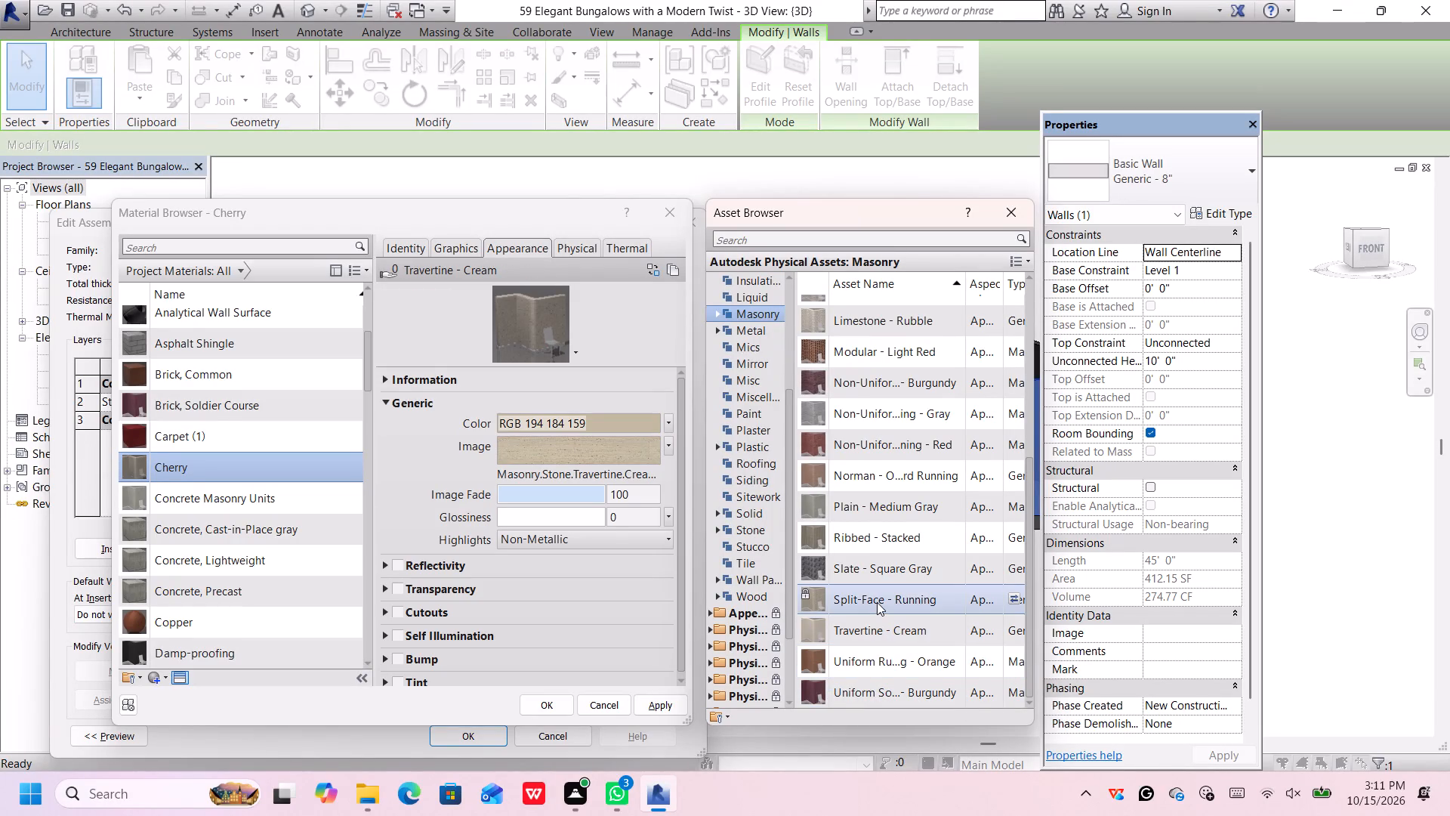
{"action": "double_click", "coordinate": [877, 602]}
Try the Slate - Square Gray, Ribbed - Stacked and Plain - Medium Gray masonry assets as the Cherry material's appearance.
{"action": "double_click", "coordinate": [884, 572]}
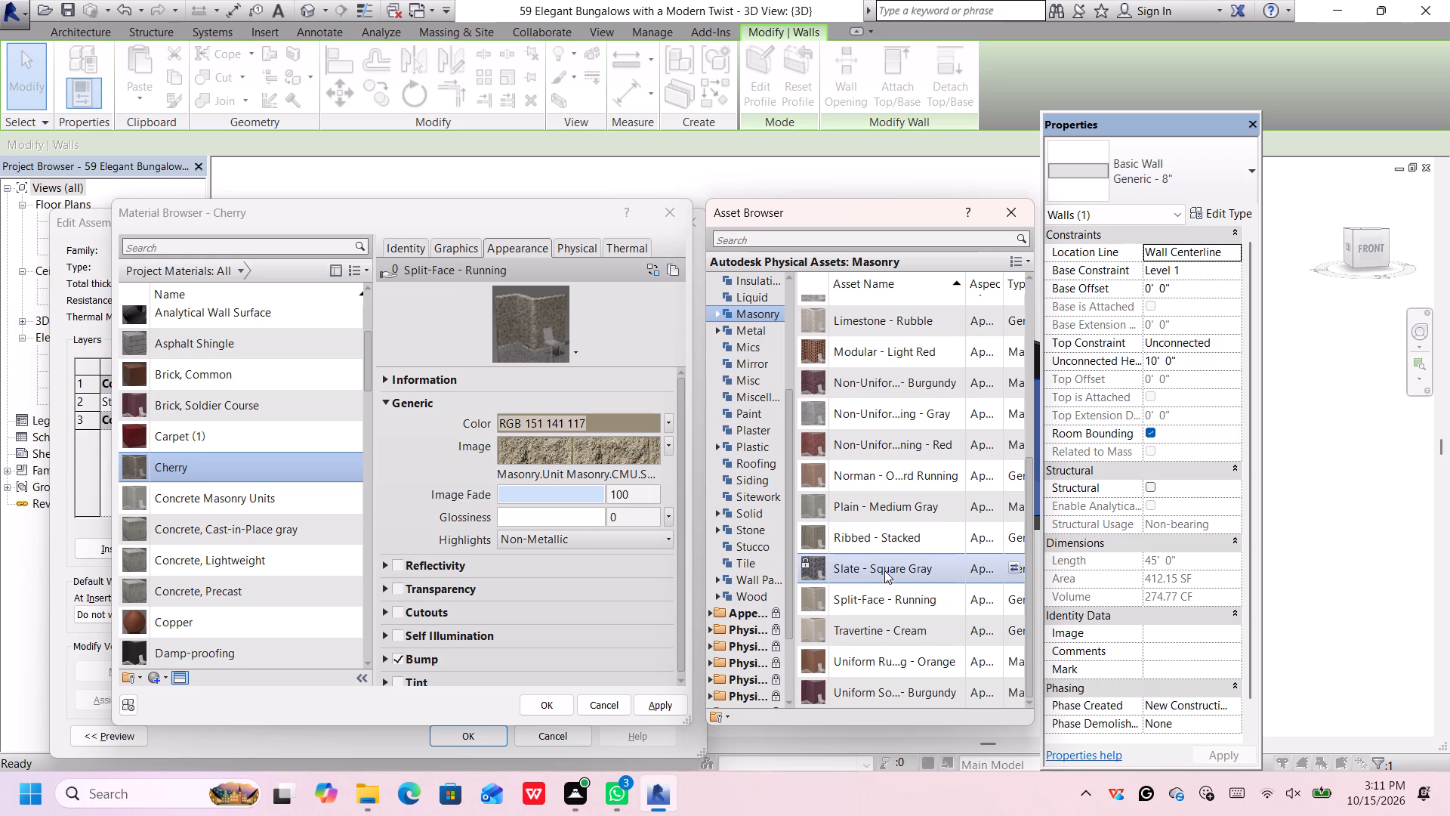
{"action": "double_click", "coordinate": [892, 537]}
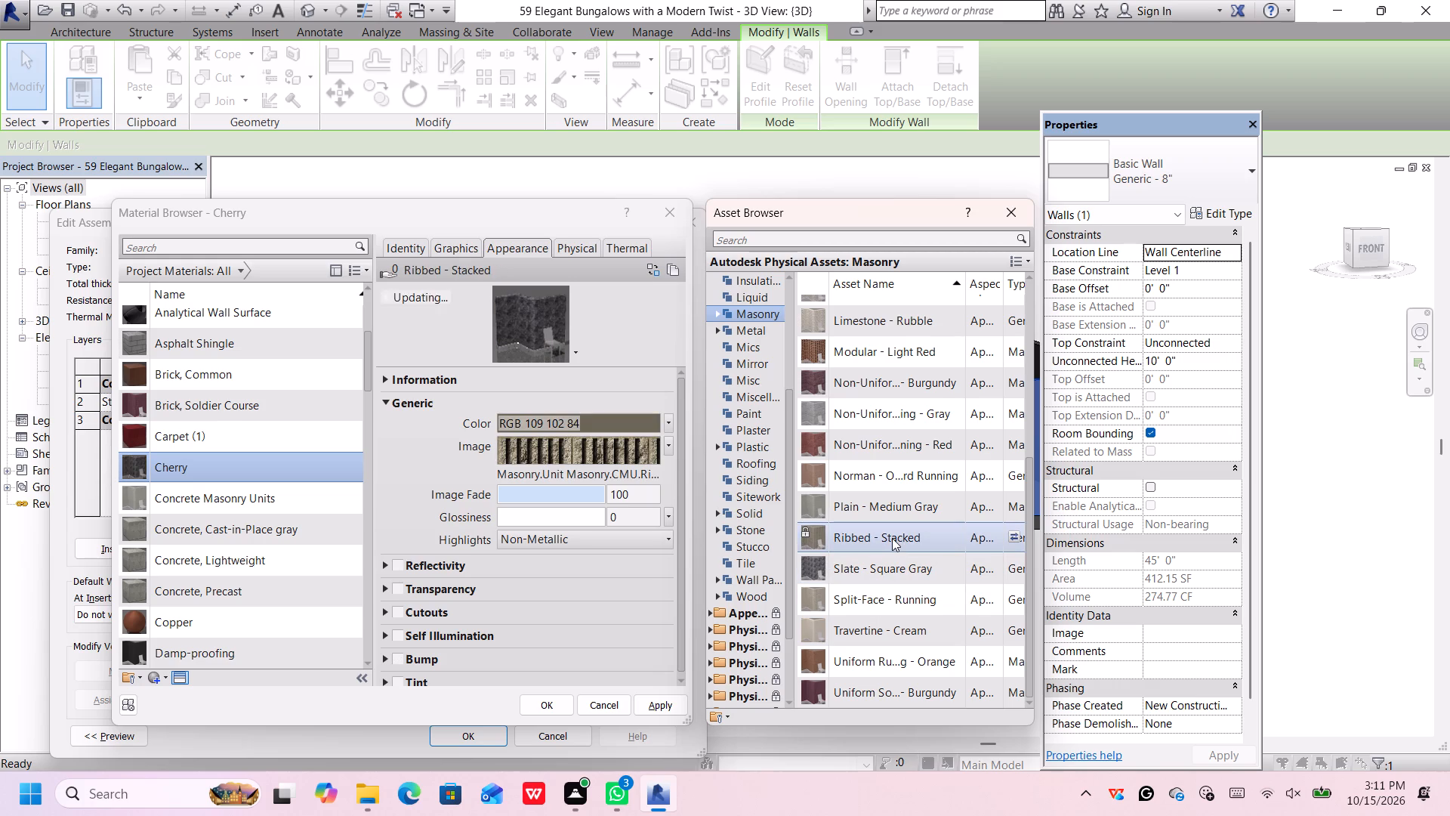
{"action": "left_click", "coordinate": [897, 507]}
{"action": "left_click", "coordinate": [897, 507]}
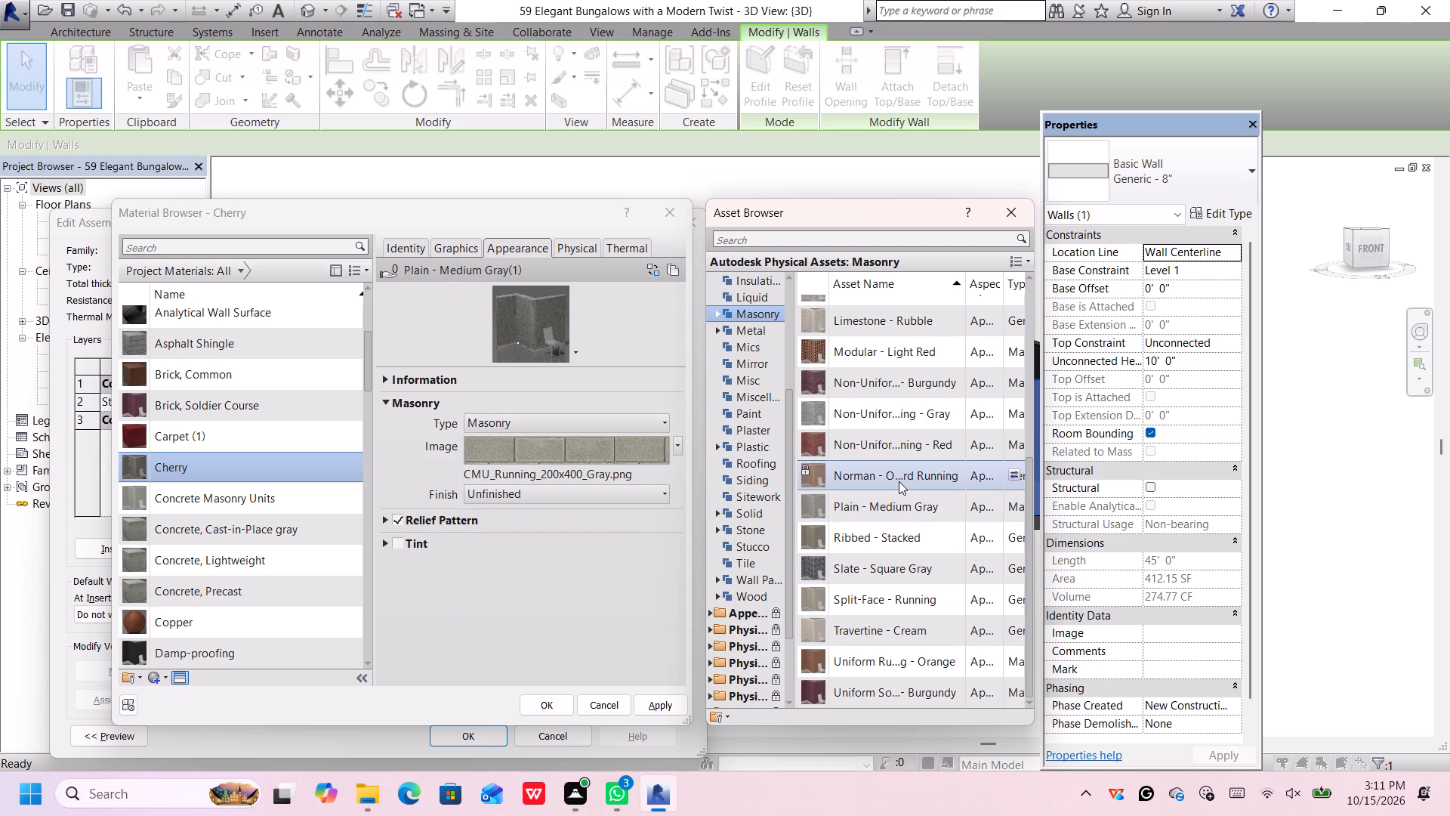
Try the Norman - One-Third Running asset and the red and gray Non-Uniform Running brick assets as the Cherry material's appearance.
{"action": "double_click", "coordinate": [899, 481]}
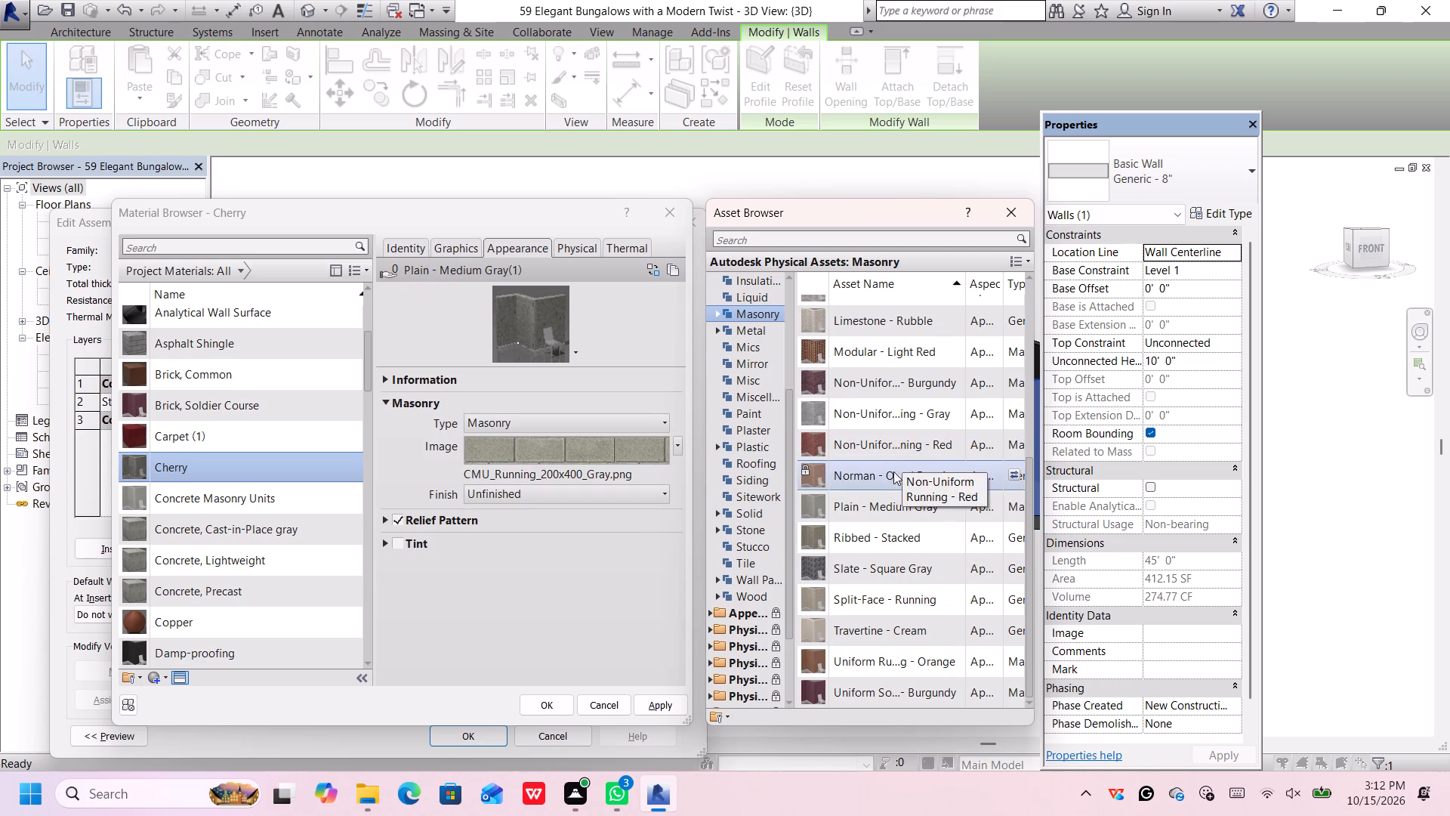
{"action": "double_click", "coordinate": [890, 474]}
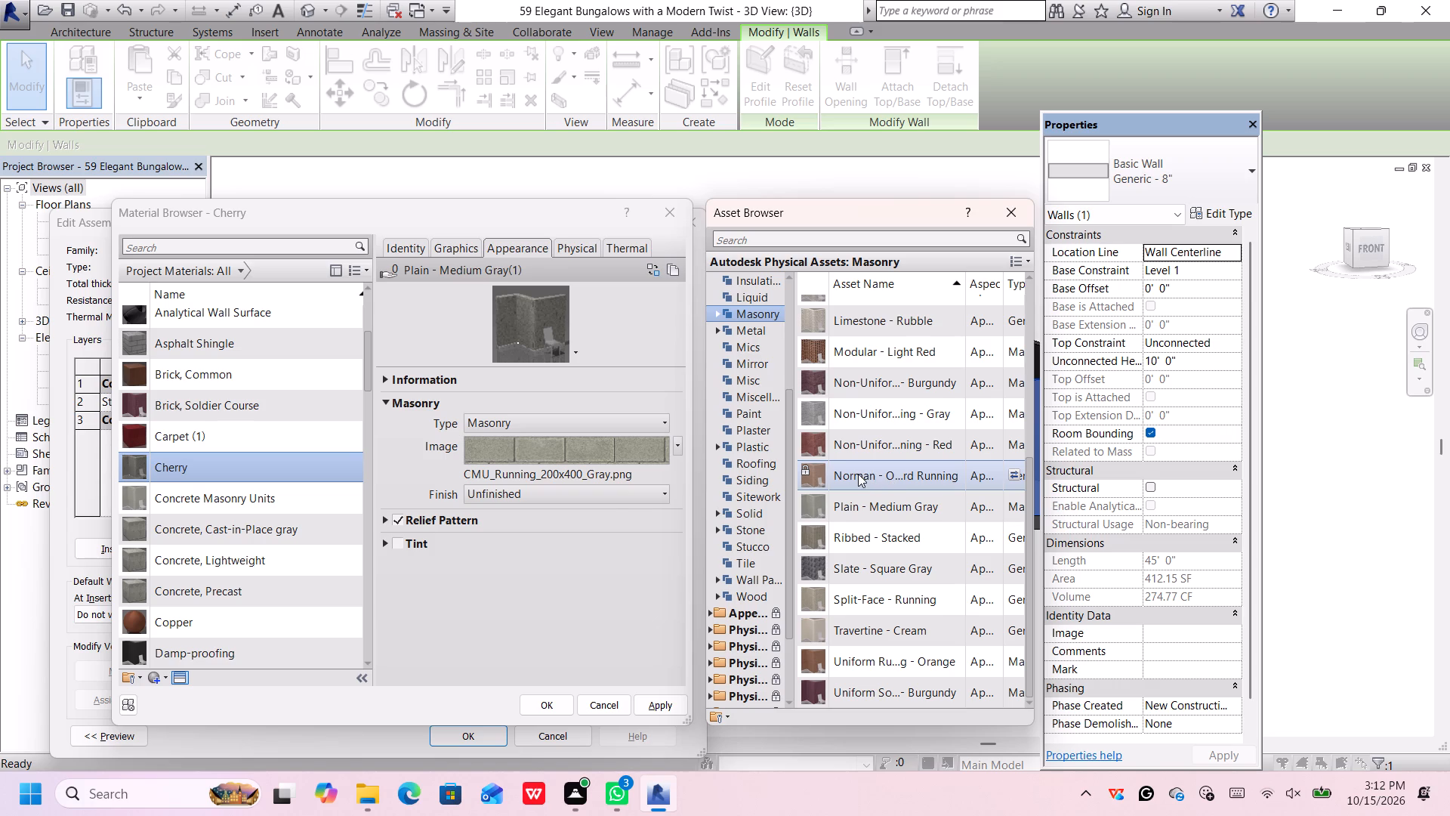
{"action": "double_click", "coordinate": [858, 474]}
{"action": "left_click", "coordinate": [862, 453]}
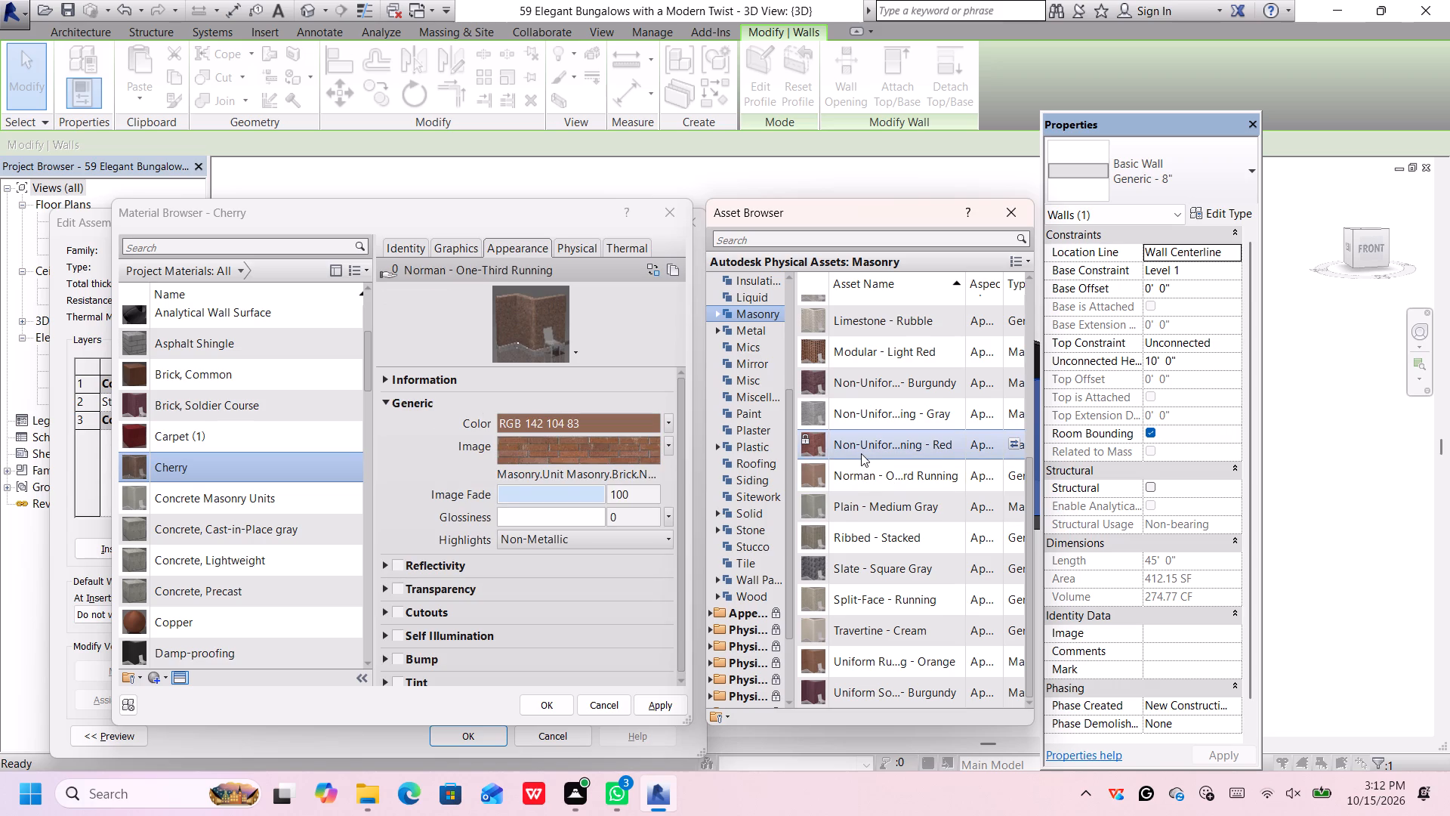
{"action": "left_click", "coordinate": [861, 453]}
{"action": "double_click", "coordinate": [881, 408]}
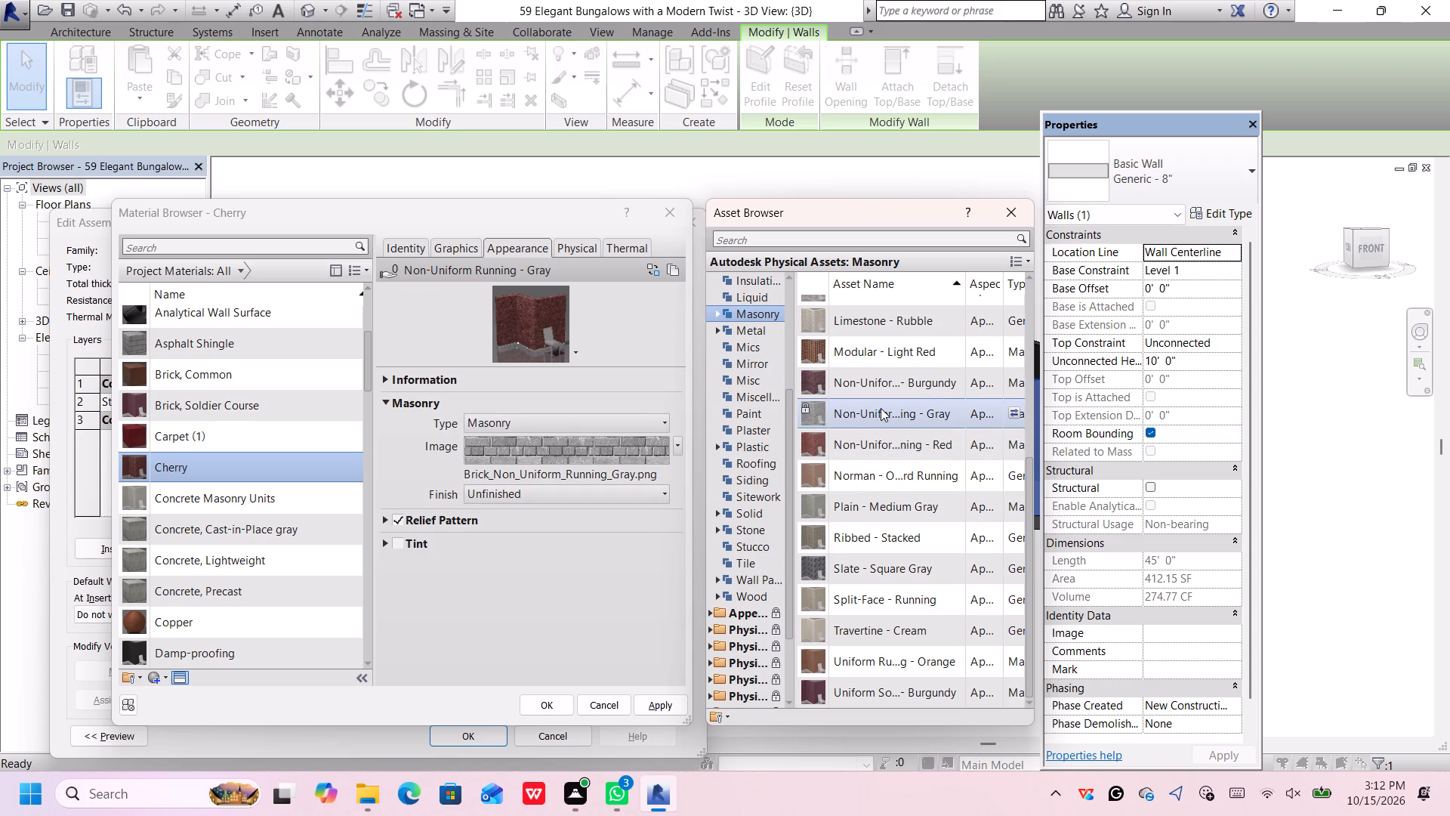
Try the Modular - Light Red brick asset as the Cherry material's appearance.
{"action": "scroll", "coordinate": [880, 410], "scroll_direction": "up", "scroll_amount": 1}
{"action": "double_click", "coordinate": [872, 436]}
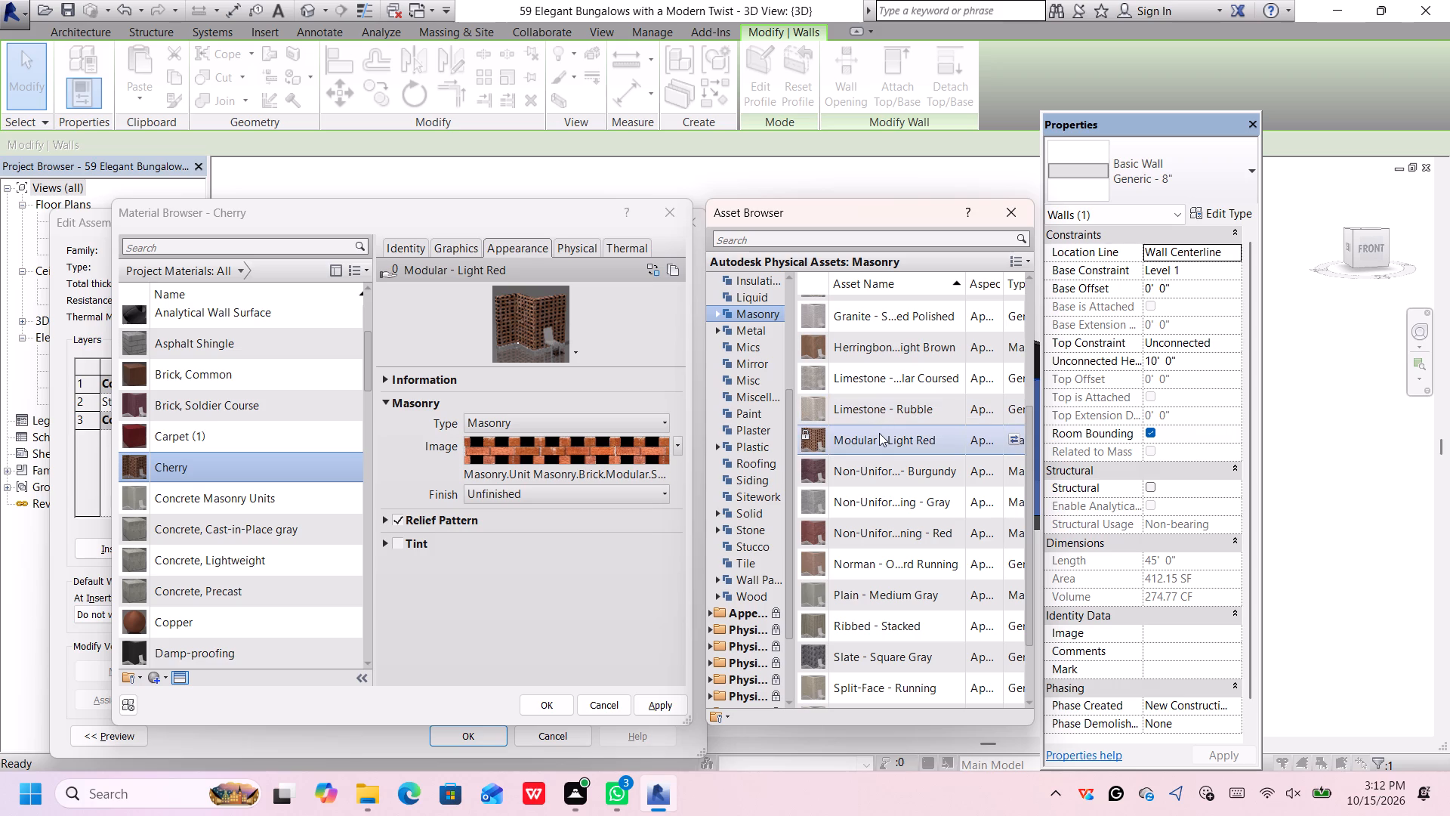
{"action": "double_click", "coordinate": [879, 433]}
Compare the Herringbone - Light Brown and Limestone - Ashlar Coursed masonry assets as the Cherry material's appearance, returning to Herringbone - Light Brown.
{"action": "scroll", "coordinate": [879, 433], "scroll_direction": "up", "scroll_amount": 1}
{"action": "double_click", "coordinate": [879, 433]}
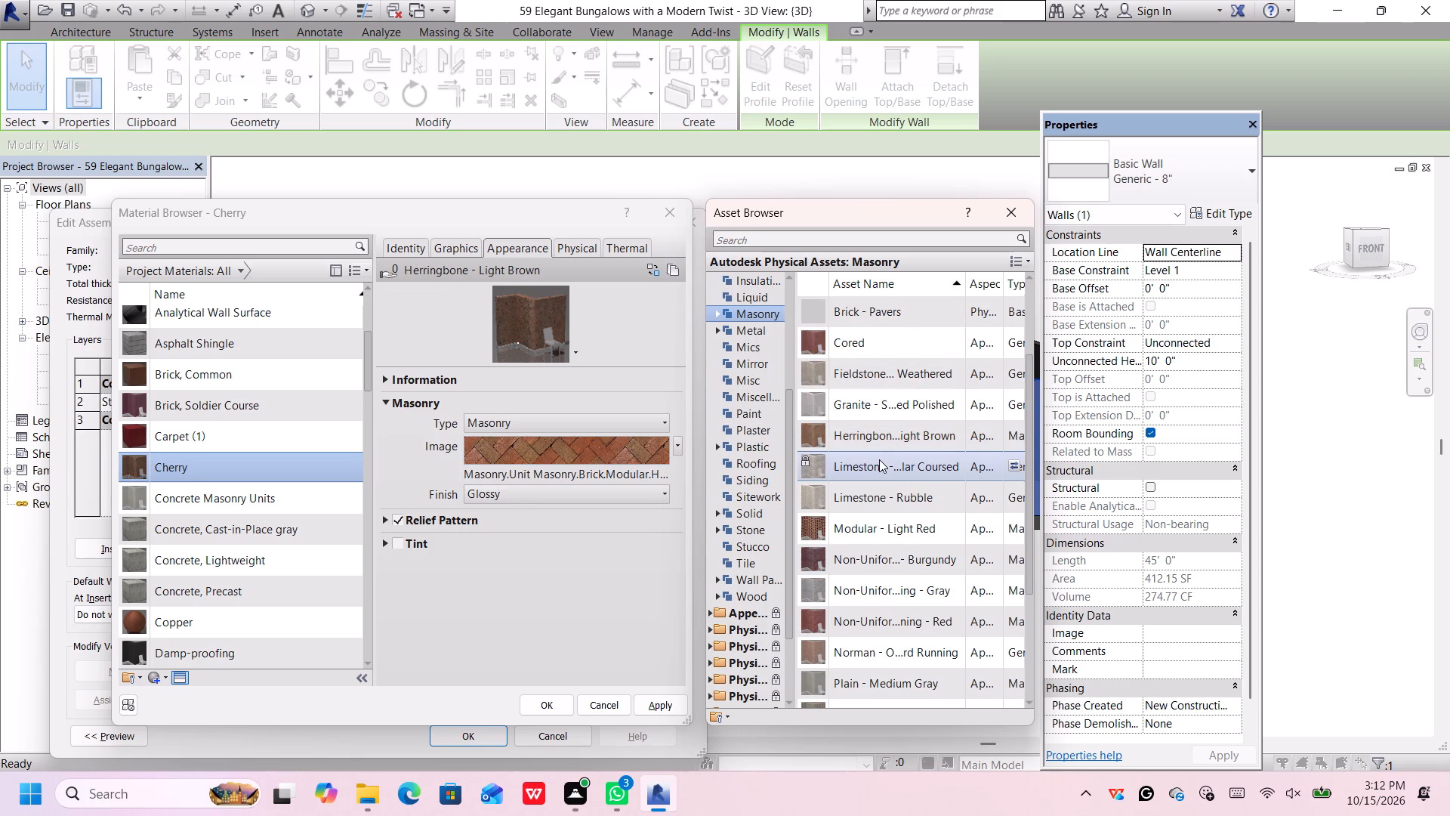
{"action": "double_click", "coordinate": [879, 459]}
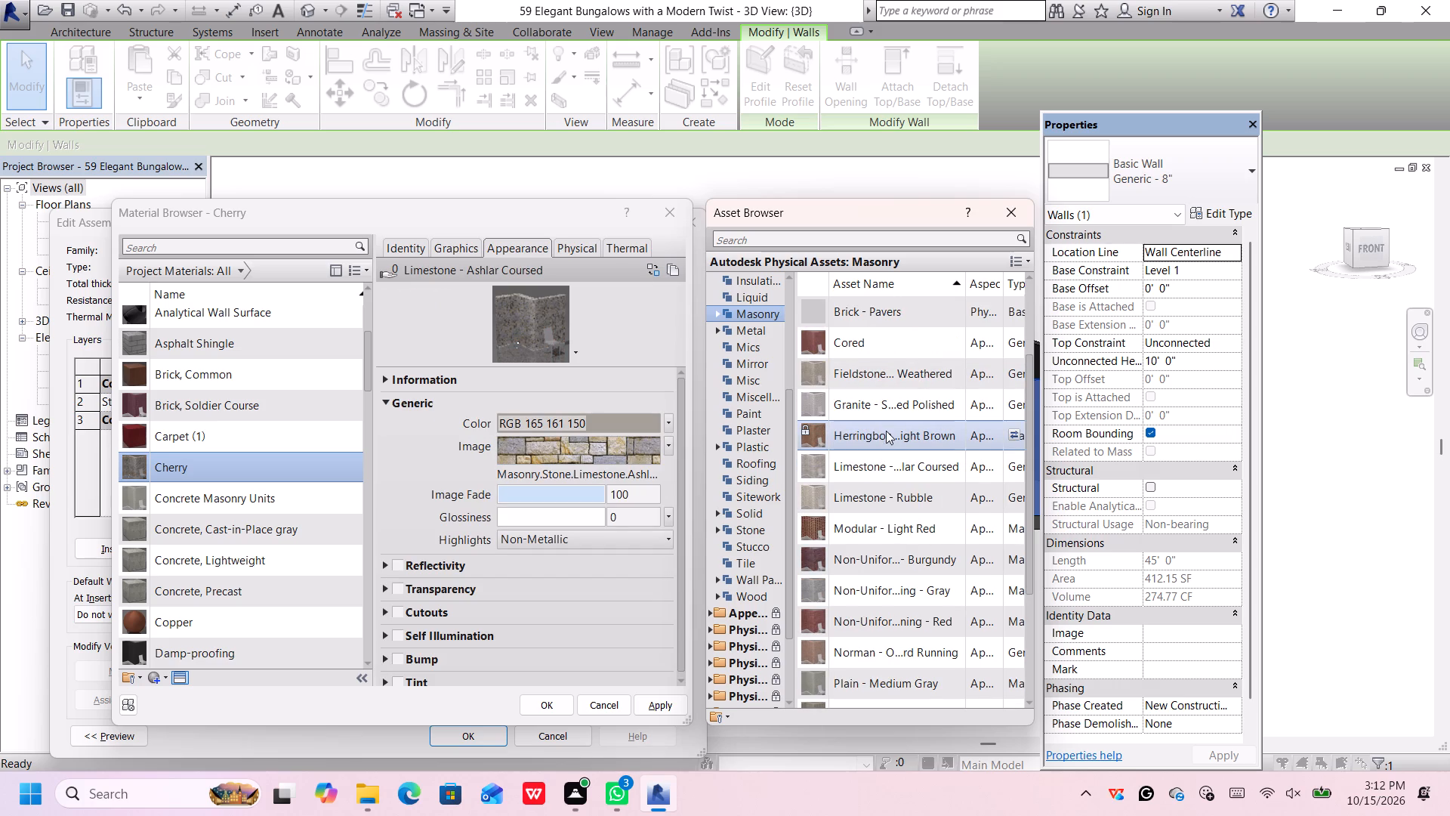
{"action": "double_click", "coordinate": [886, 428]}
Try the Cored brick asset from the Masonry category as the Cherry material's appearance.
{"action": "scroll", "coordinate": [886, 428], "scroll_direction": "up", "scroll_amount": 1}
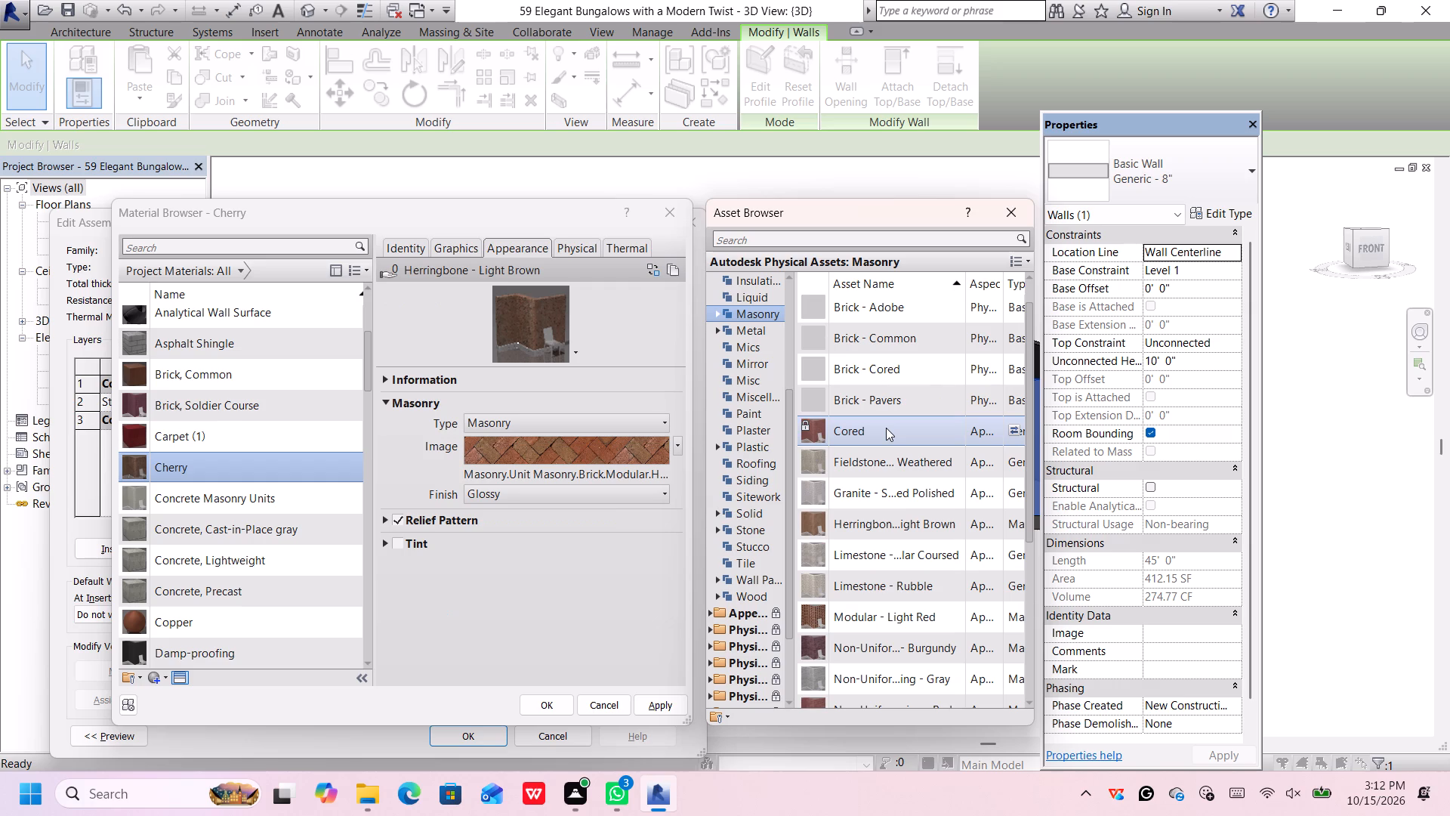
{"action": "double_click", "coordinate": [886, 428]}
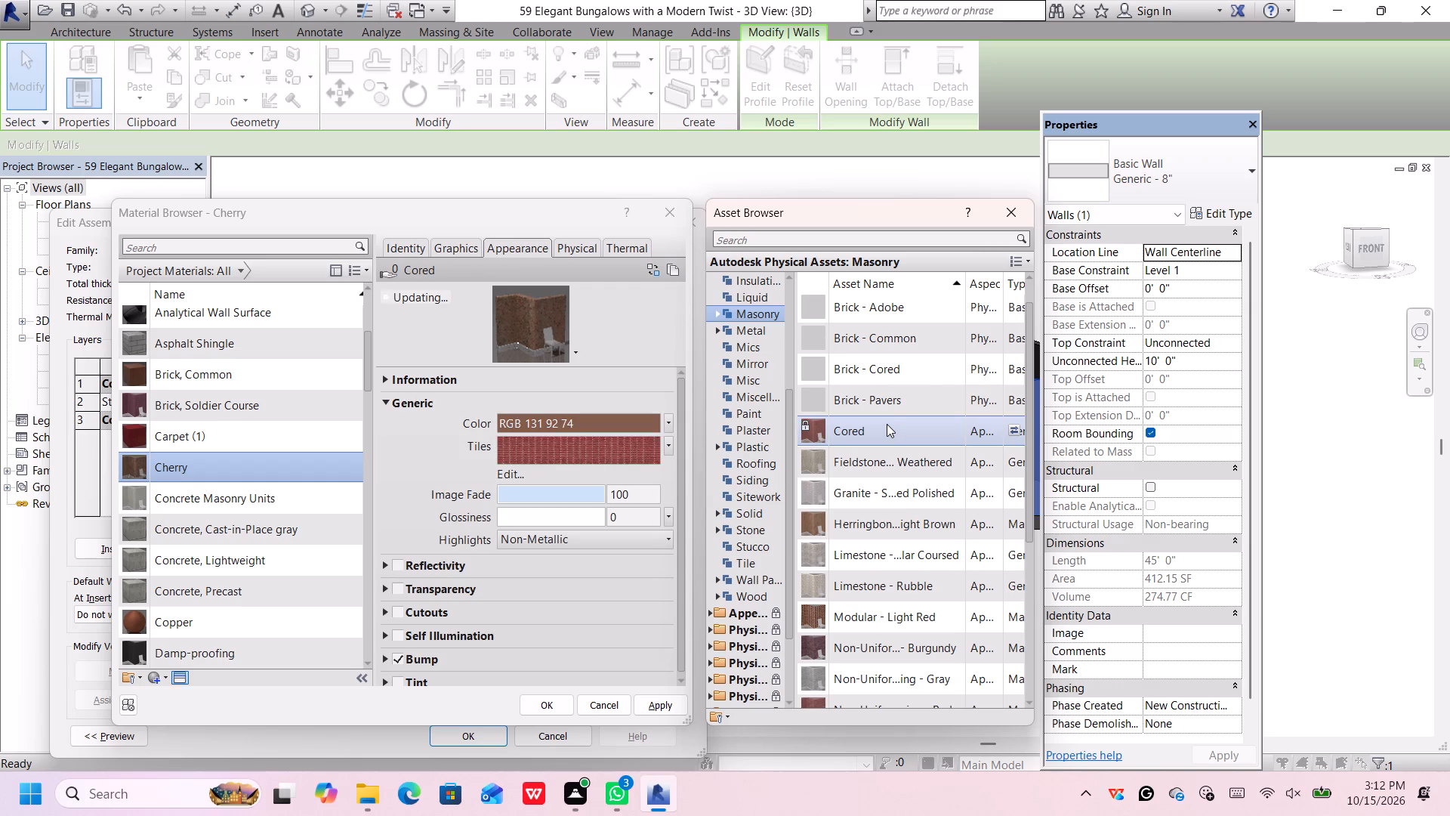
Replace the Cherry material's physical asset with Brick - Pavers, and replace that with Brick - Cored.
{"action": "double_click", "coordinate": [896, 403]}
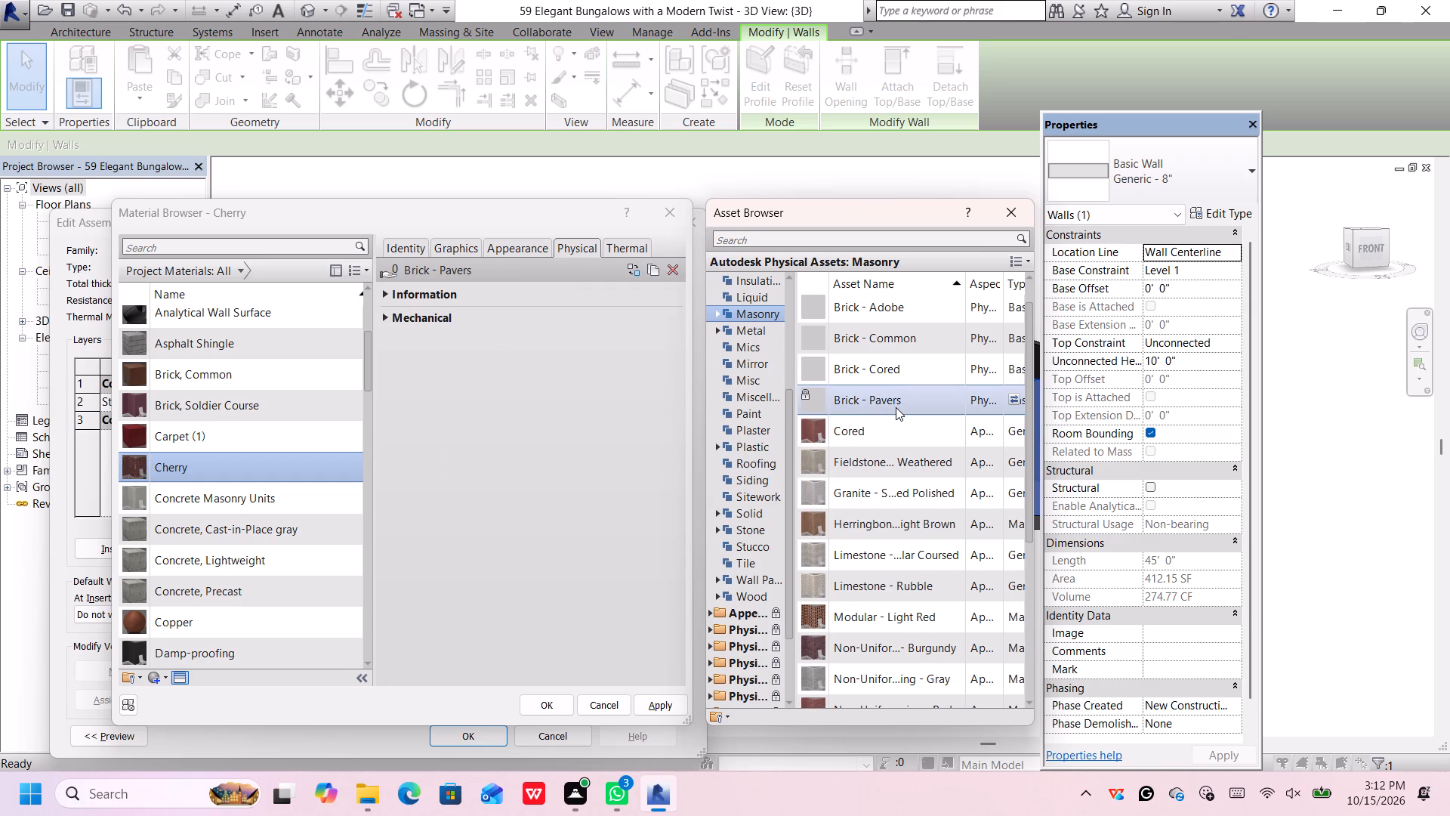
{"action": "scroll", "coordinate": [896, 407], "scroll_direction": "up", "scroll_amount": 1}
{"action": "double_click", "coordinate": [896, 409]}
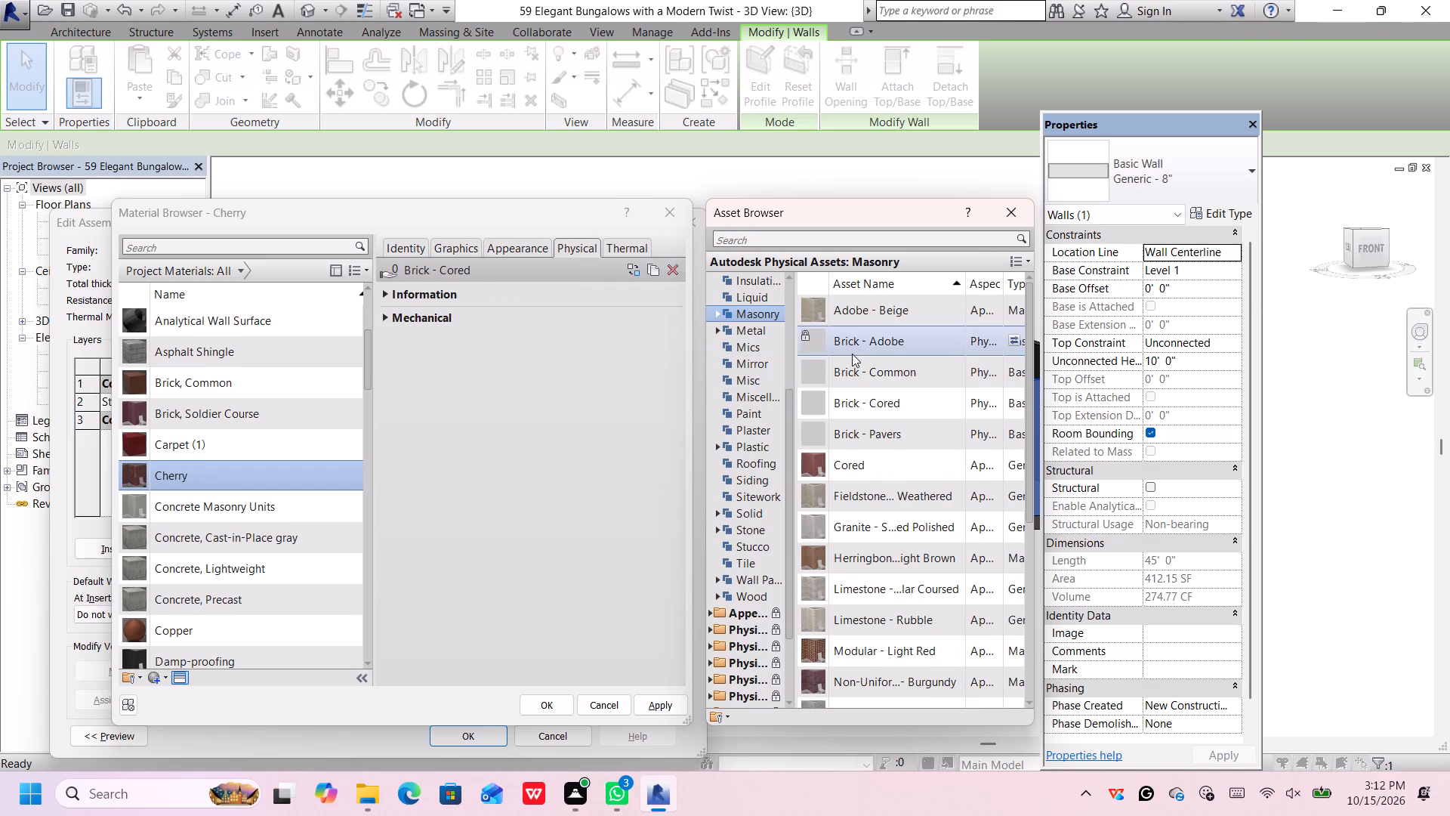
Replace the Cherry material's appearance with the Adobe - Beige asset at the start of the Masonry list.
{"action": "scroll", "coordinate": [858, 351], "scroll_direction": "up", "scroll_amount": 1}
{"action": "double_click", "coordinate": [873, 319]}
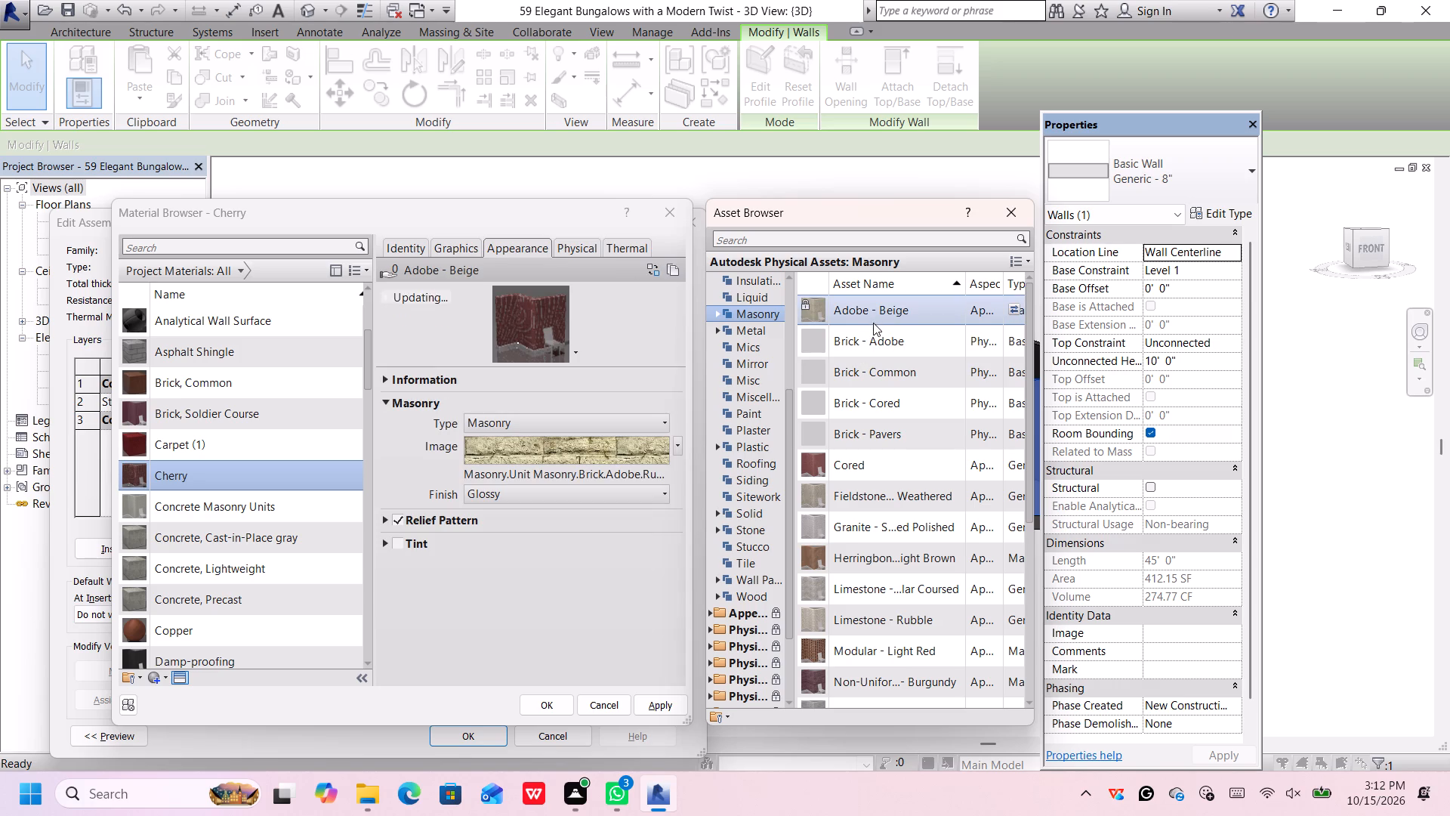
{"action": "scroll", "coordinate": [873, 329], "scroll_direction": "up", "scroll_amount": 2}
{"action": "scroll", "coordinate": [875, 414], "scroll_direction": "up", "scroll_amount": 2}
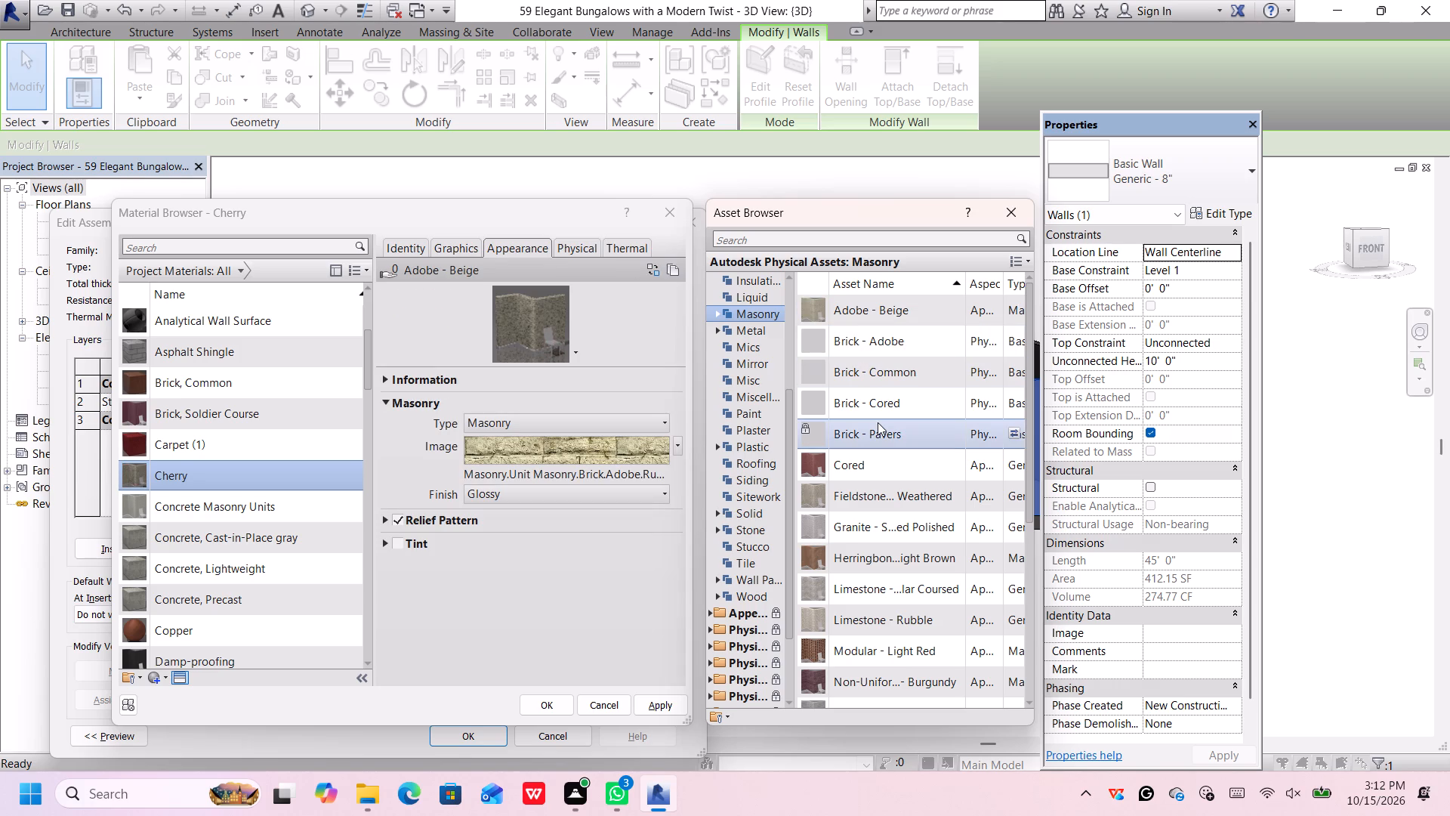
{"action": "scroll", "coordinate": [878, 422], "scroll_direction": "up", "scroll_amount": 1}
{"action": "scroll", "coordinate": [878, 423], "scroll_direction": "down", "scroll_amount": 1}
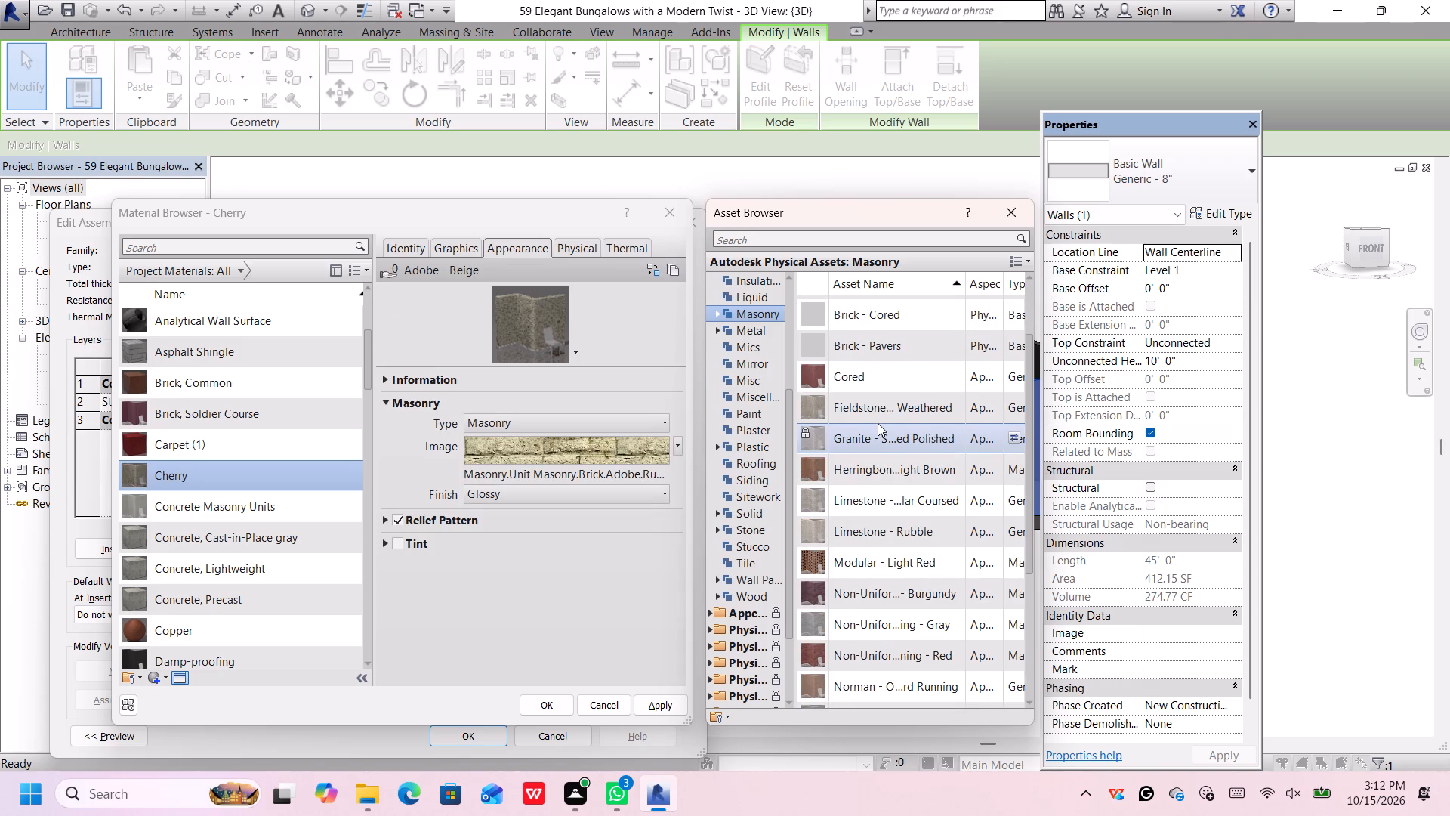
Look through the rest of the Masonry assets for another appearance for the Cherry material.
{"action": "scroll", "coordinate": [876, 425], "scroll_direction": "down", "scroll_amount": 2}
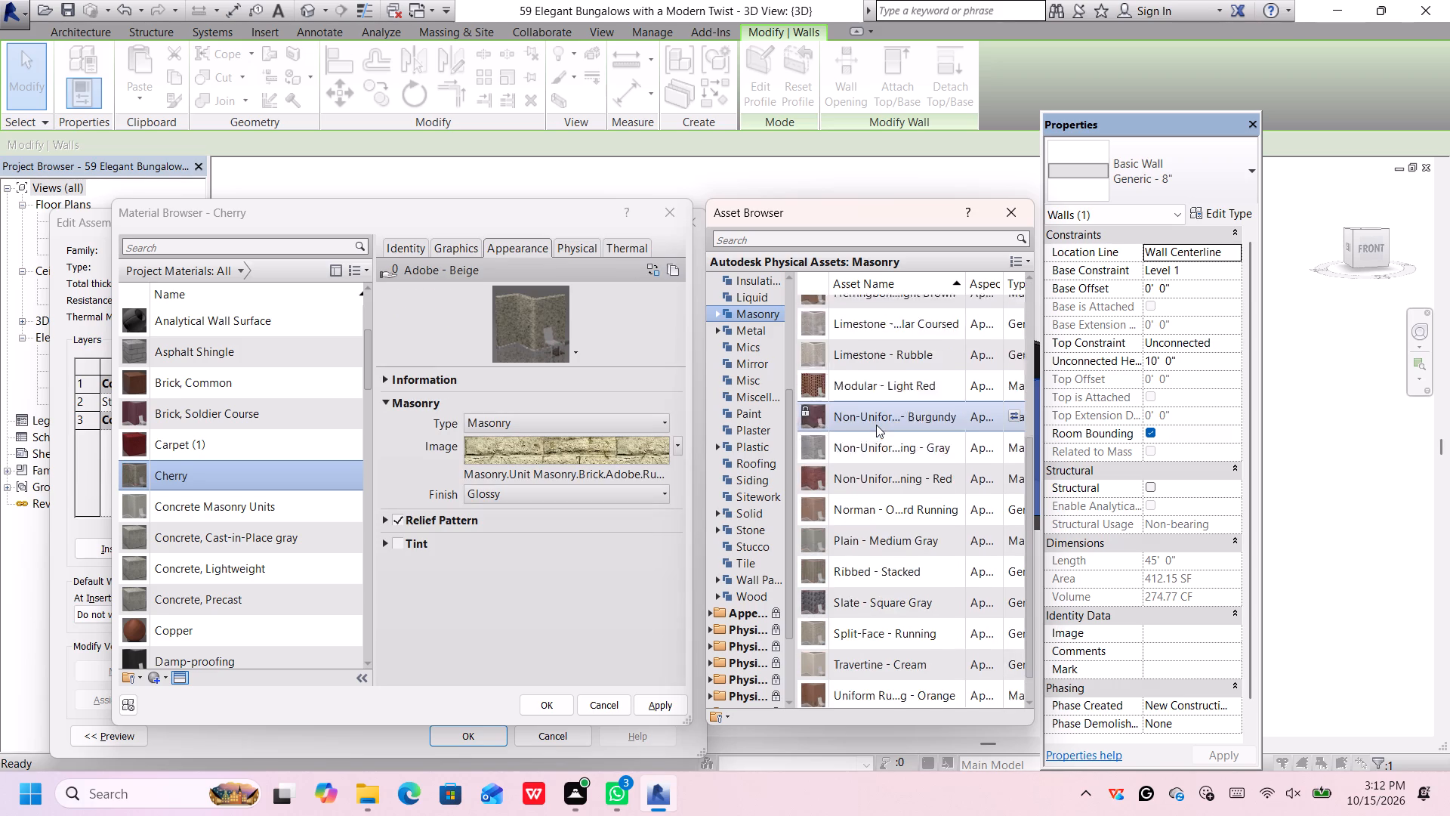
{"action": "scroll", "coordinate": [876, 425], "scroll_direction": "down", "scroll_amount": 9}
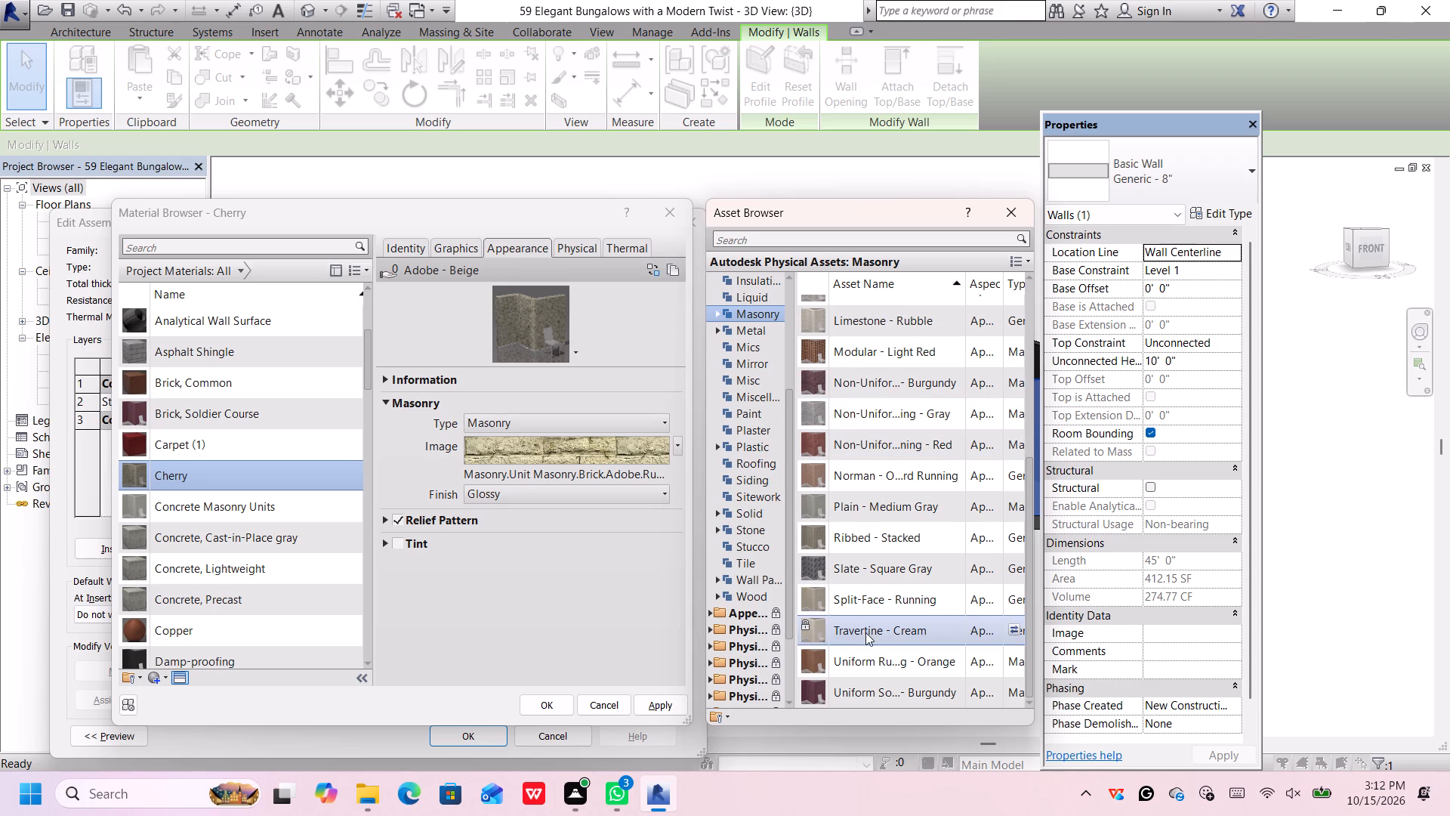
{"action": "scroll", "coordinate": [864, 646], "scroll_direction": "down", "scroll_amount": 5}
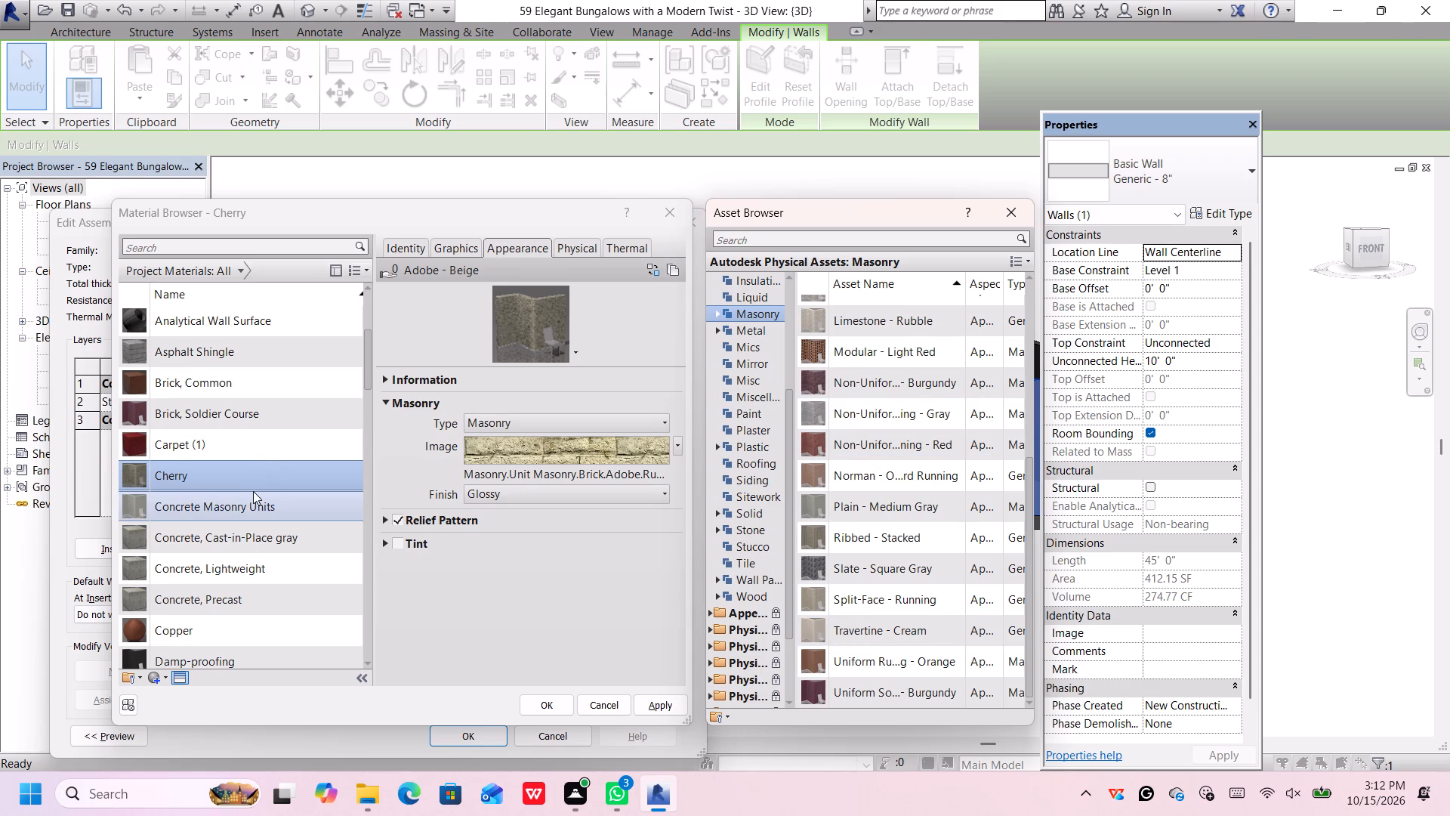
Look through the project materials and check the appearances of Door - Panel and Earth.
{"action": "scroll", "coordinate": [253, 491], "scroll_direction": "down", "scroll_amount": 1}
{"action": "scroll", "coordinate": [255, 492], "scroll_direction": "up", "scroll_amount": 6}
{"action": "scroll", "coordinate": [255, 492], "scroll_direction": "down", "scroll_amount": 1}
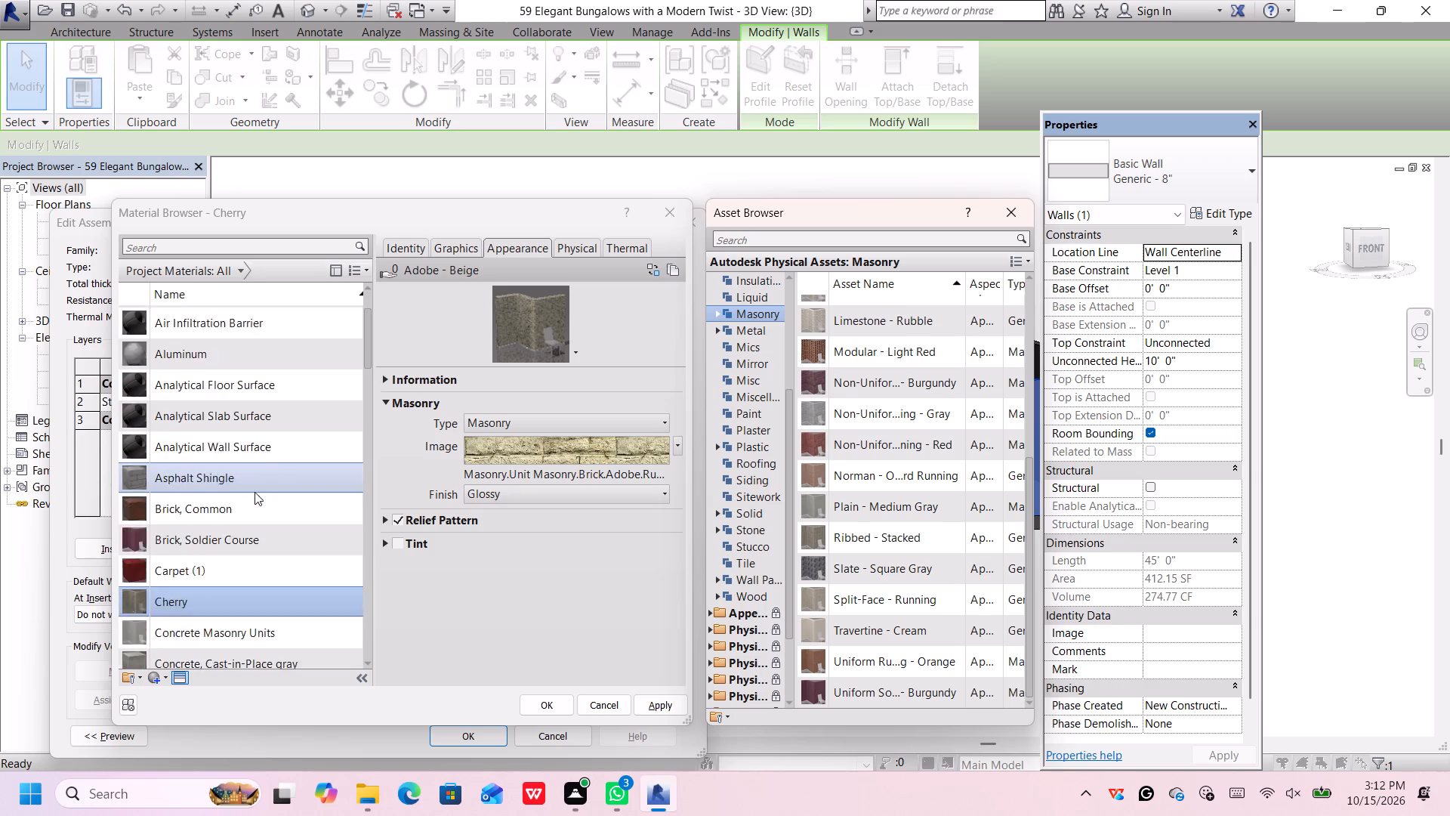
{"action": "scroll", "coordinate": [255, 492], "scroll_direction": "down", "scroll_amount": 4}
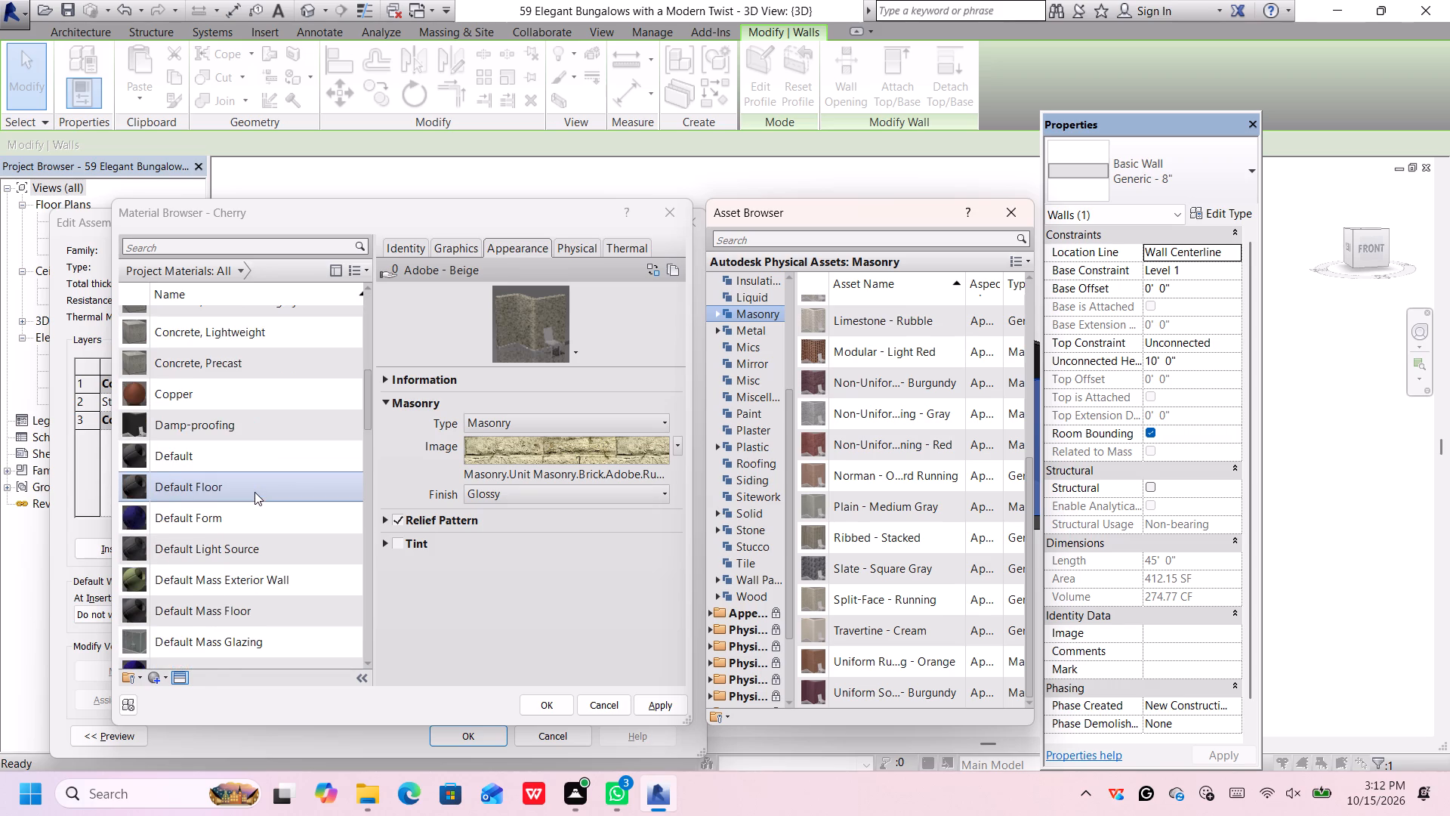
{"action": "scroll", "coordinate": [255, 492], "scroll_direction": "down", "scroll_amount": 4}
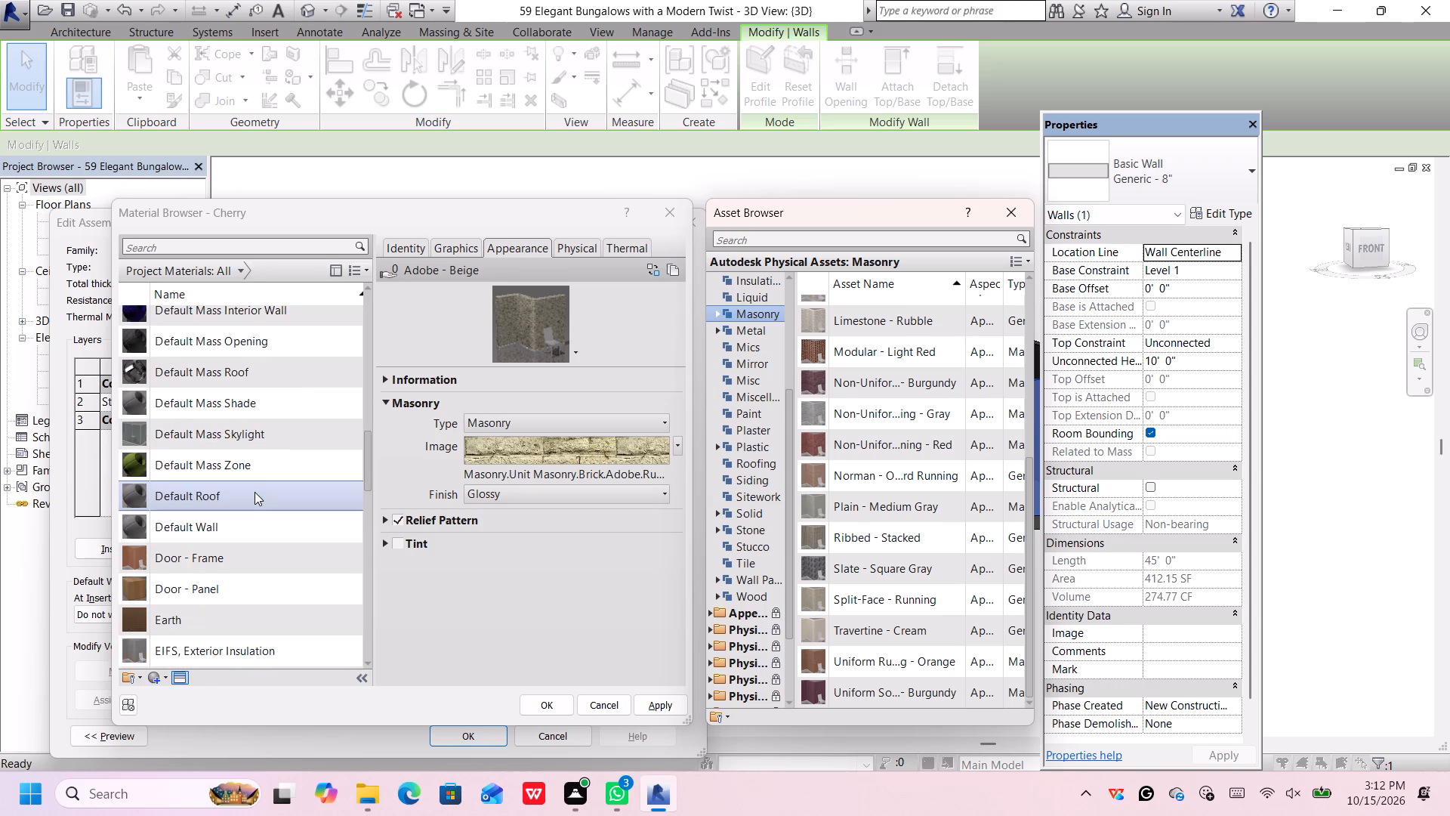
{"action": "scroll", "coordinate": [255, 492], "scroll_direction": "down", "scroll_amount": 1}
{"action": "left_click", "coordinate": [255, 492]}
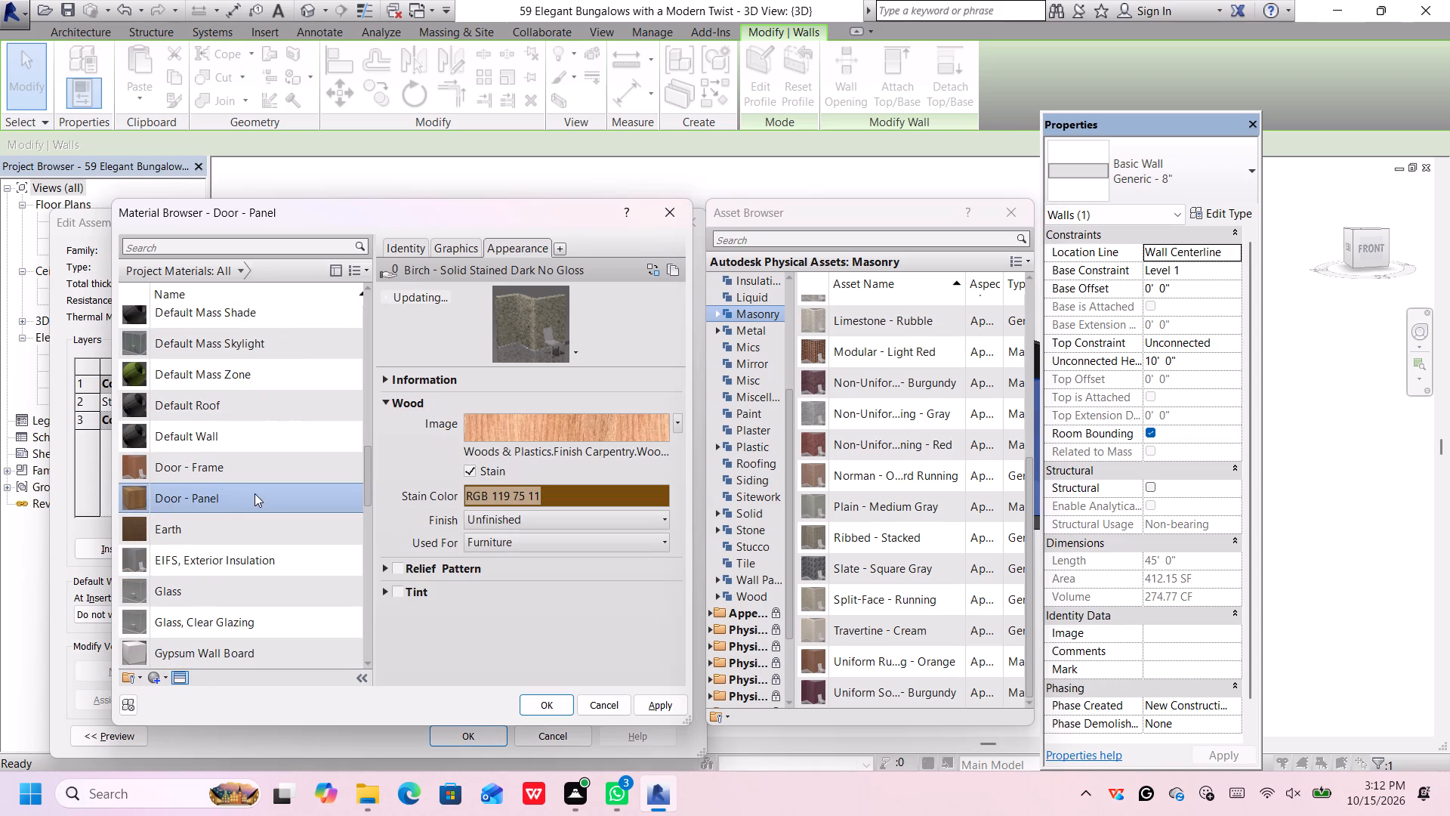
{"action": "left_click", "coordinate": [254, 518]}
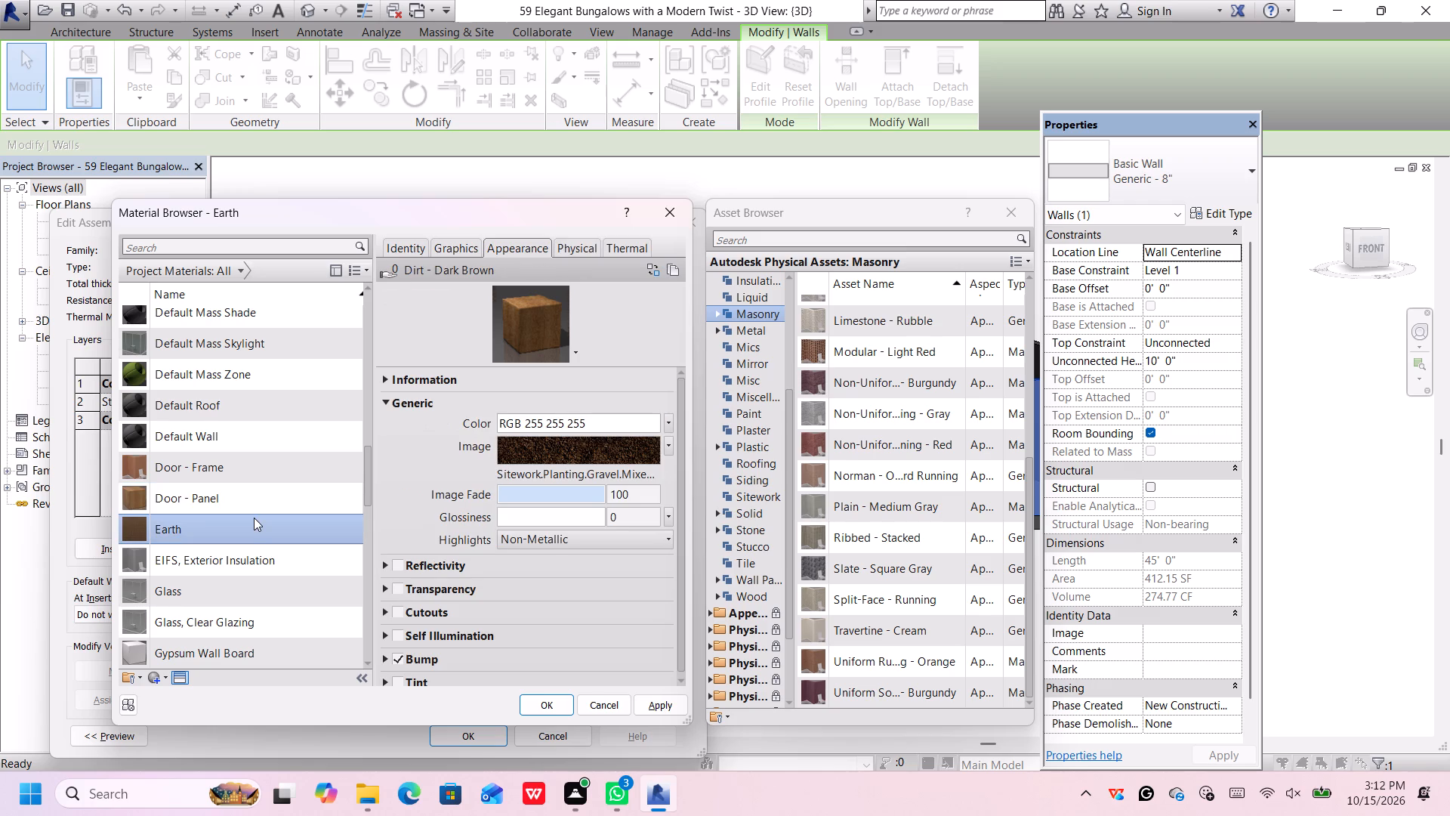
Assign the Sash material to the structure layer of the Generic - 8" wall.
{"action": "scroll", "coordinate": [254, 518], "scroll_direction": "down", "scroll_amount": 4}
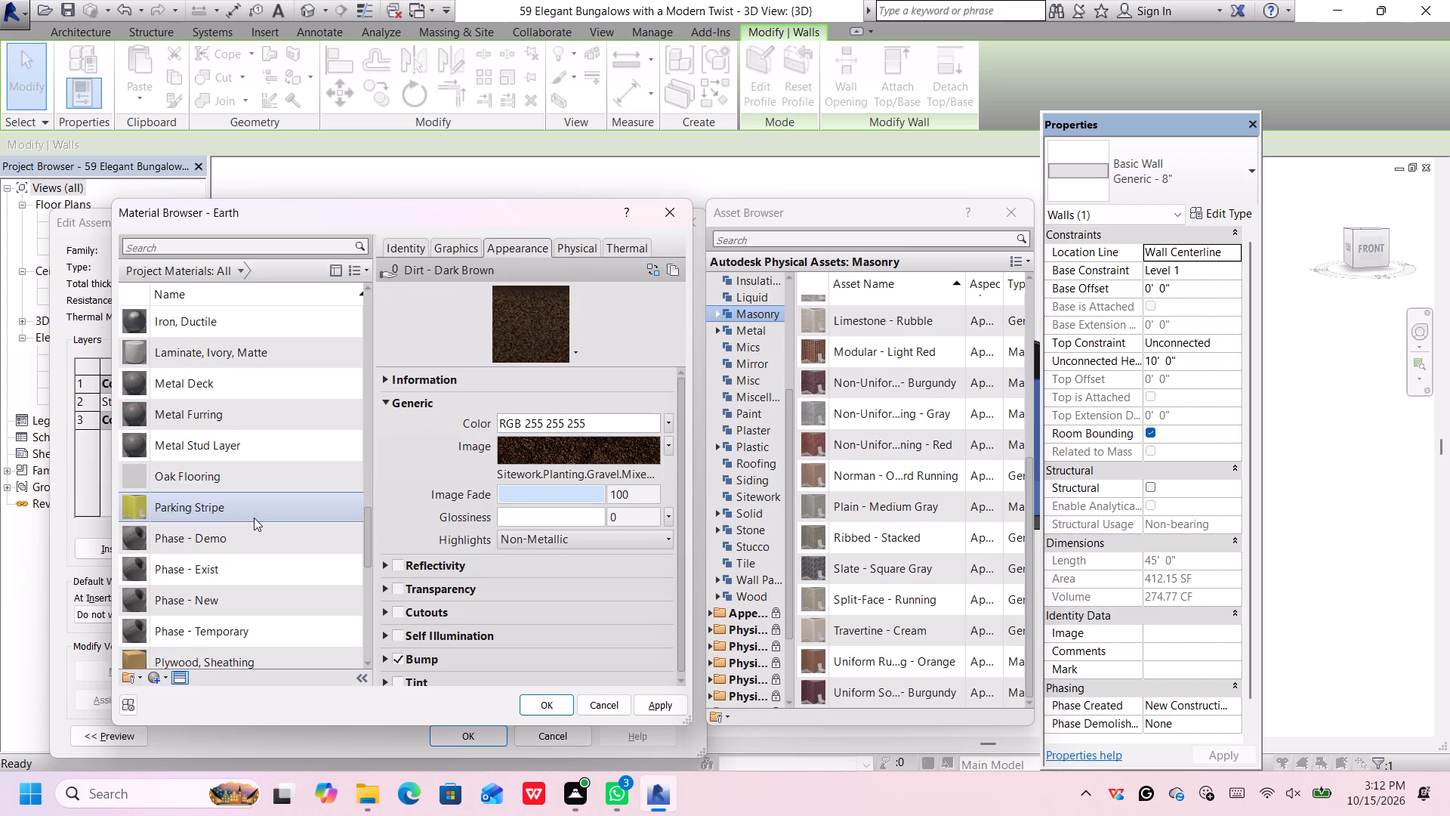
{"action": "scroll", "coordinate": [254, 518], "scroll_direction": "down", "scroll_amount": 4}
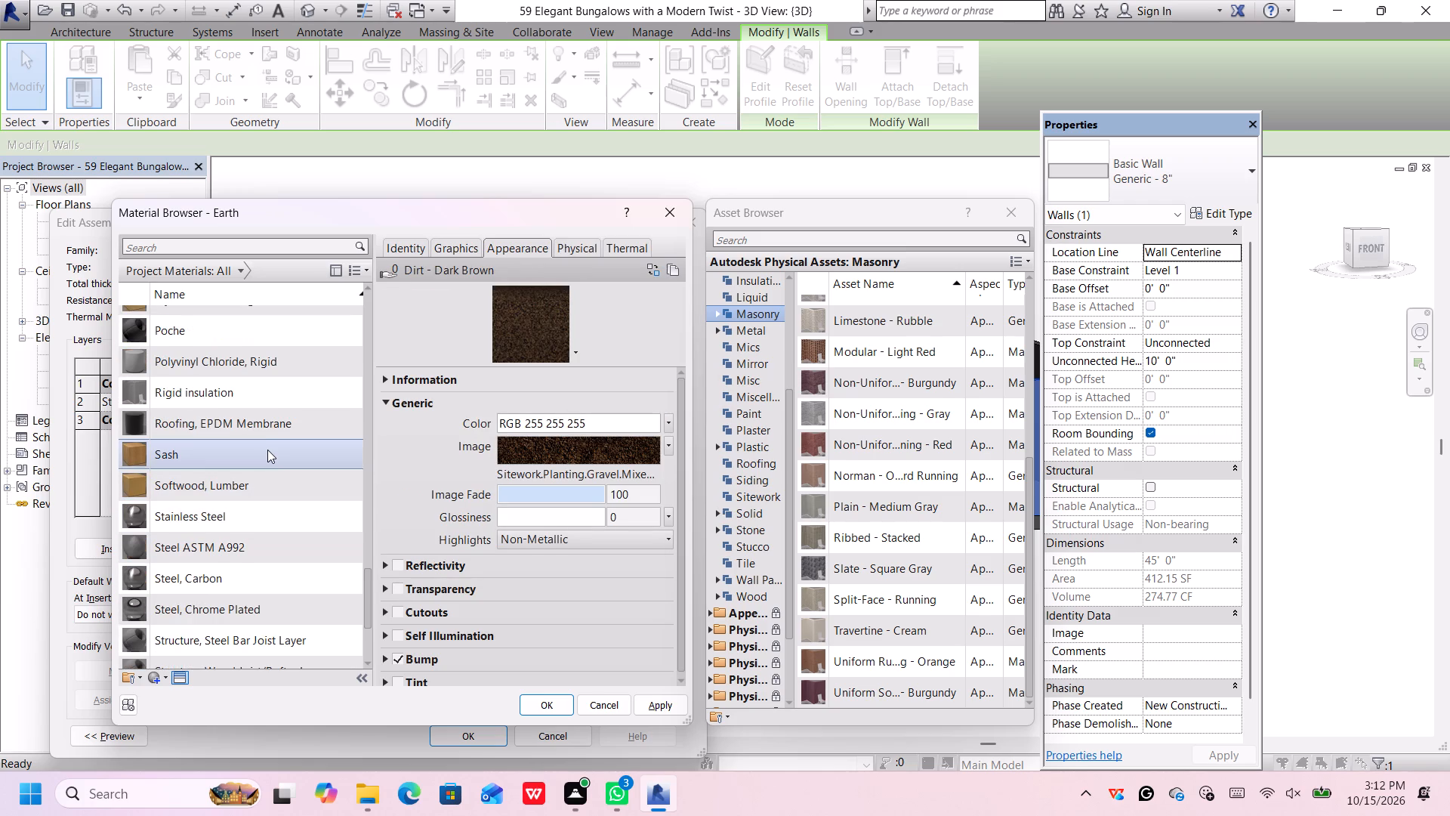
{"action": "double_click", "coordinate": [267, 451]}
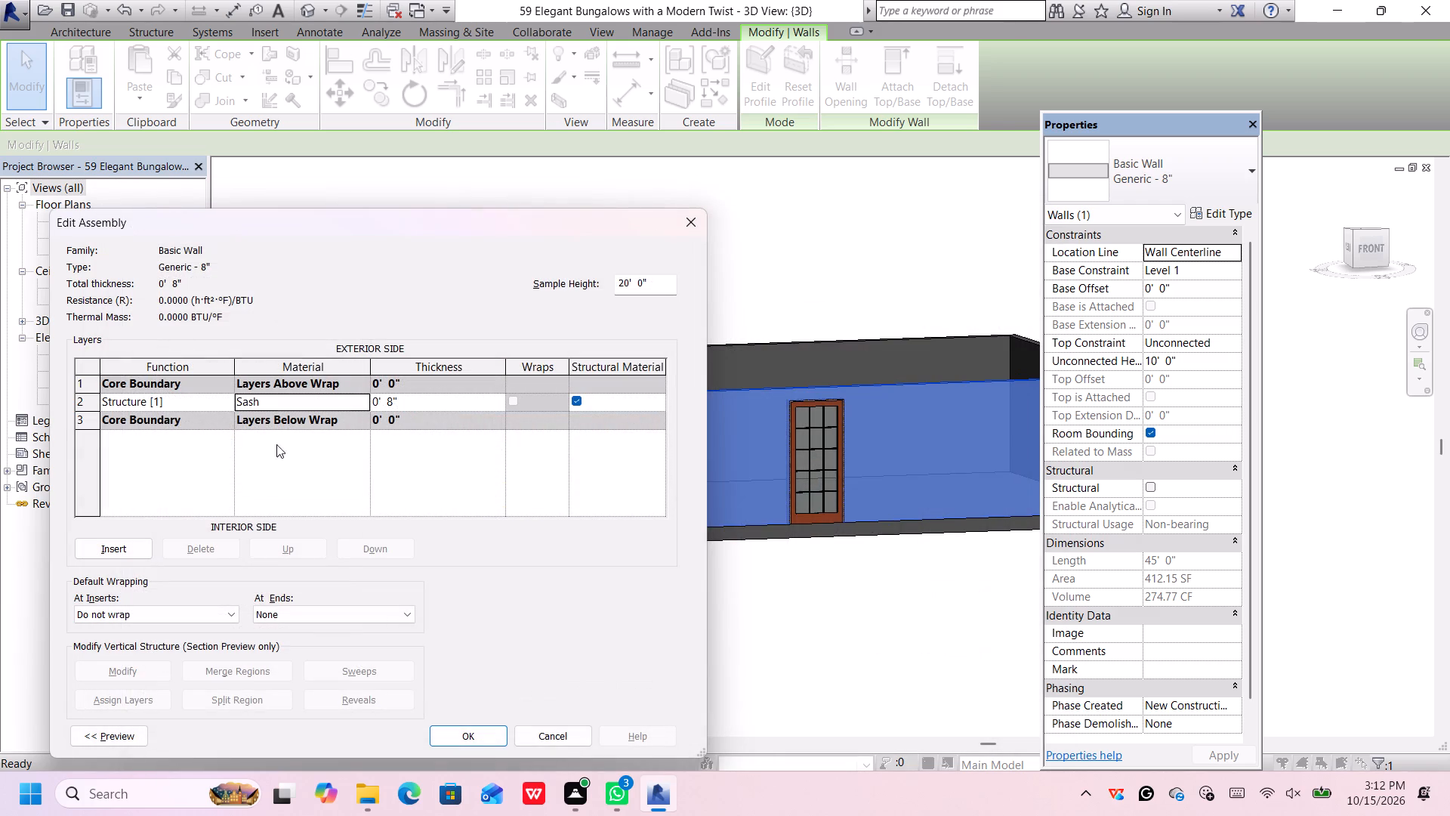
Reopen the structure layer's material selection, pick Brick, Common and show its appearance settings.
{"action": "left_click", "coordinate": [367, 403]}
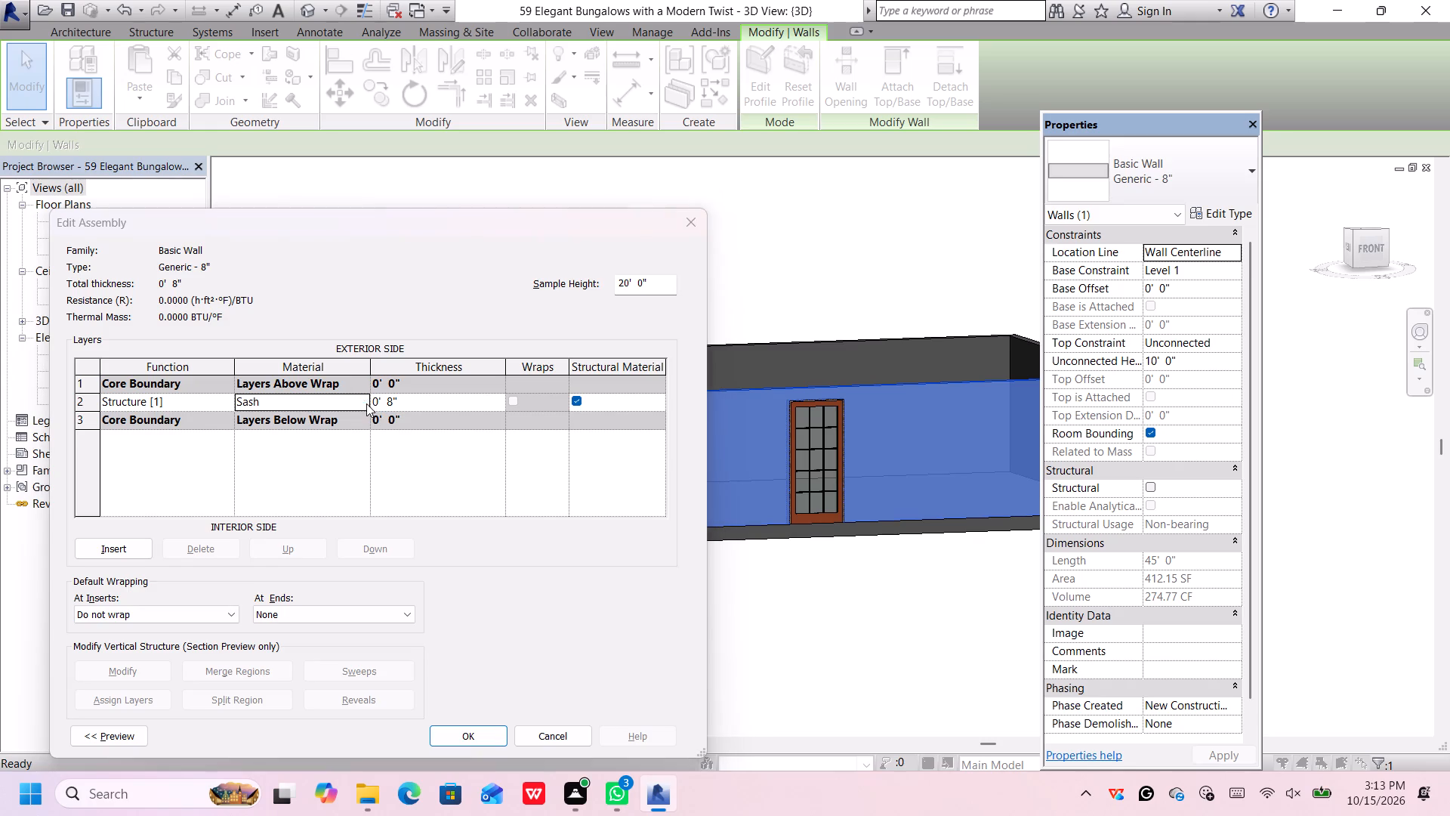
{"action": "scroll", "coordinate": [210, 457], "scroll_direction": "down", "scroll_amount": 8}
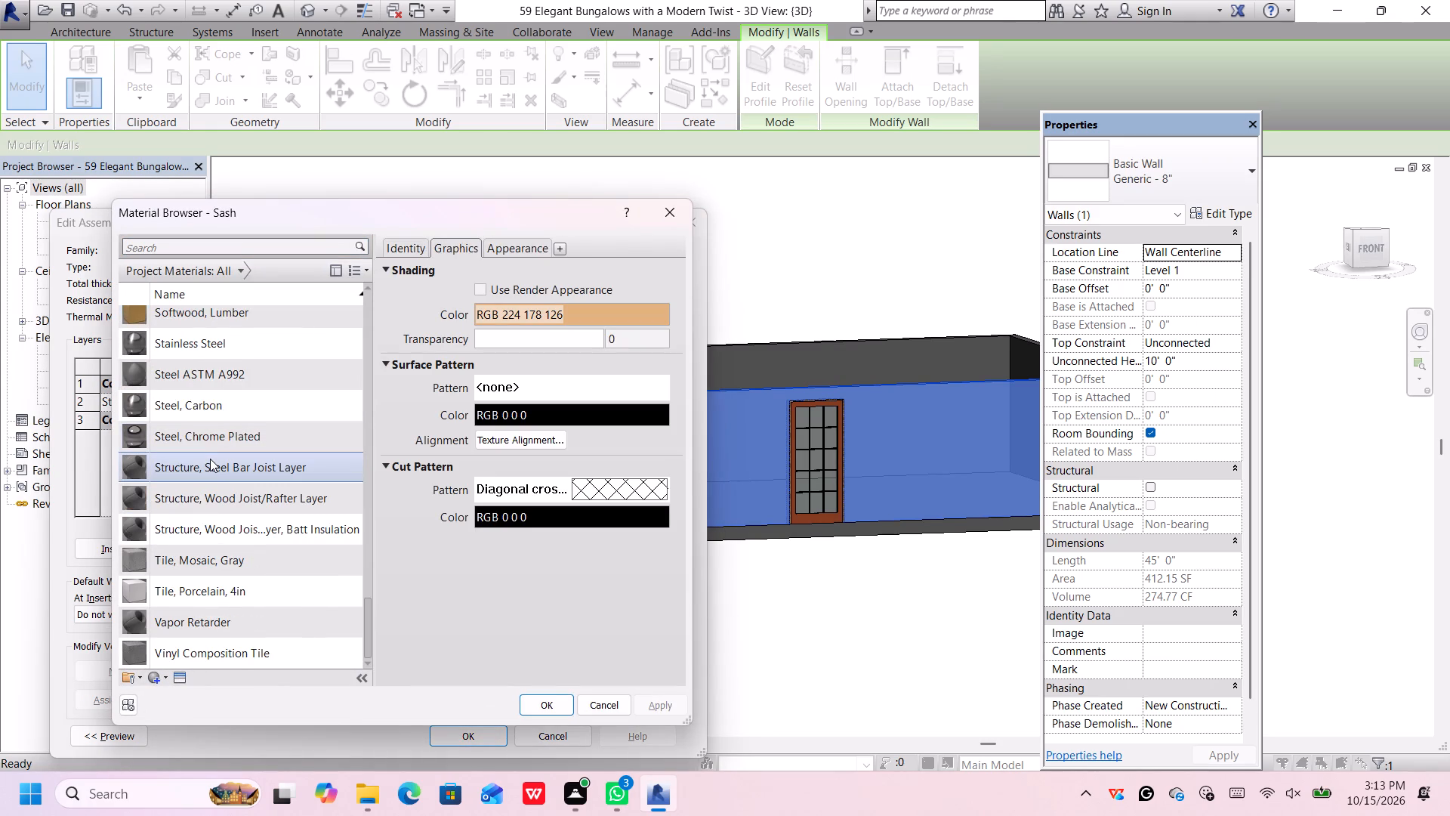
{"action": "scroll", "coordinate": [210, 459], "scroll_direction": "down", "scroll_amount": 2}
{"action": "scroll", "coordinate": [210, 459], "scroll_direction": "up", "scroll_amount": 9}
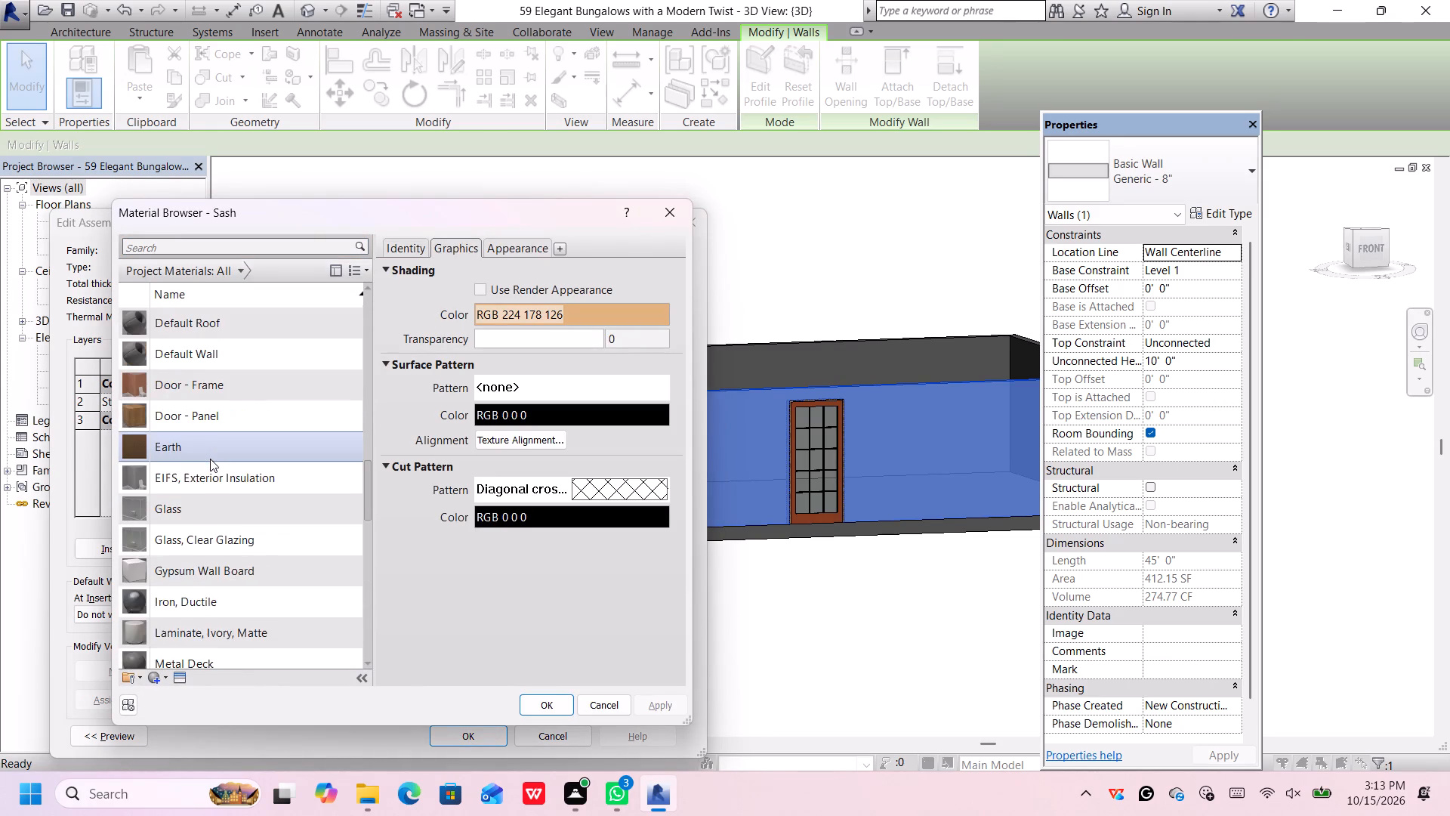
{"action": "scroll", "coordinate": [210, 459], "scroll_direction": "up", "scroll_amount": 7}
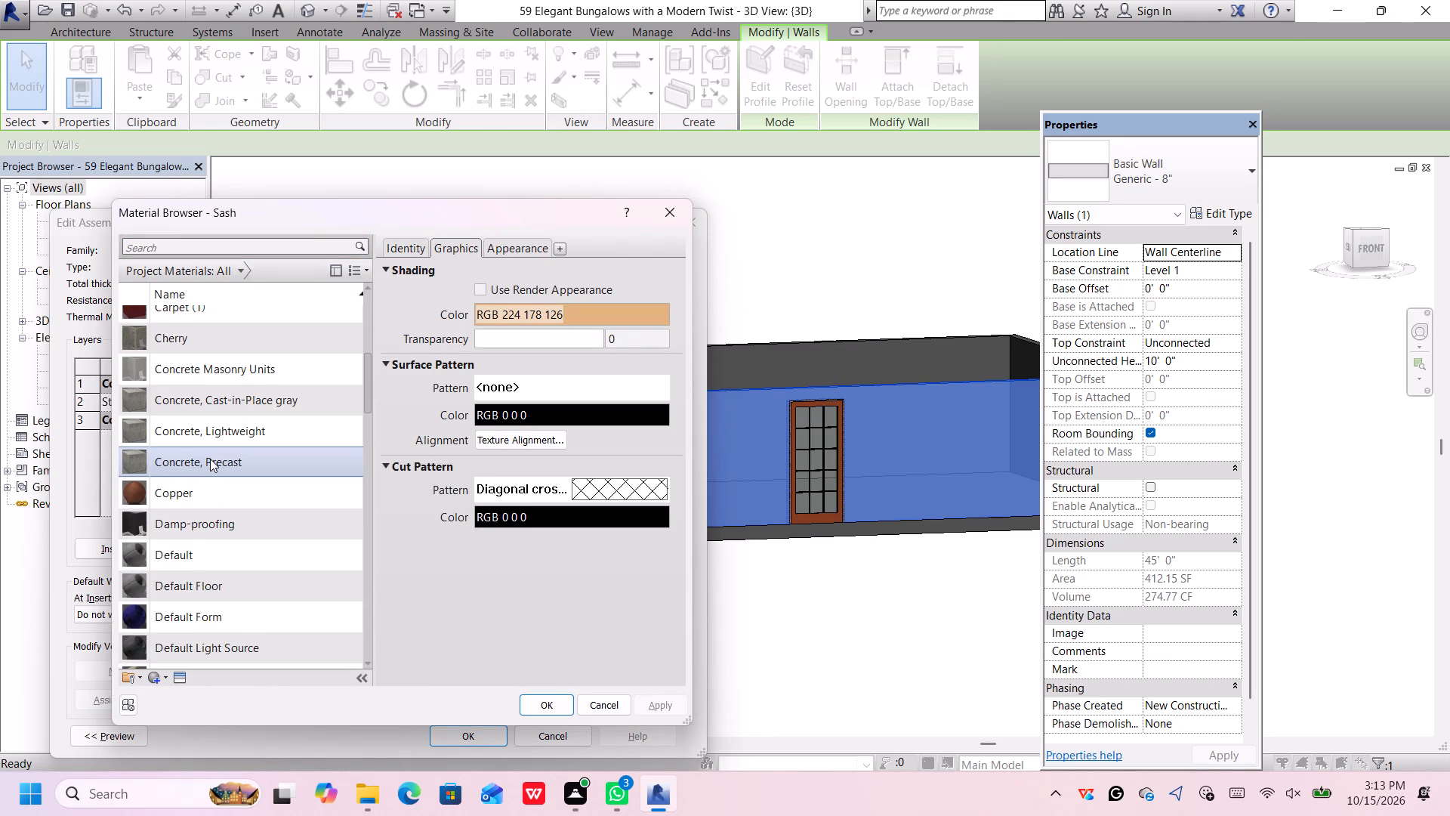
{"action": "scroll", "coordinate": [210, 459], "scroll_direction": "up", "scroll_amount": 2}
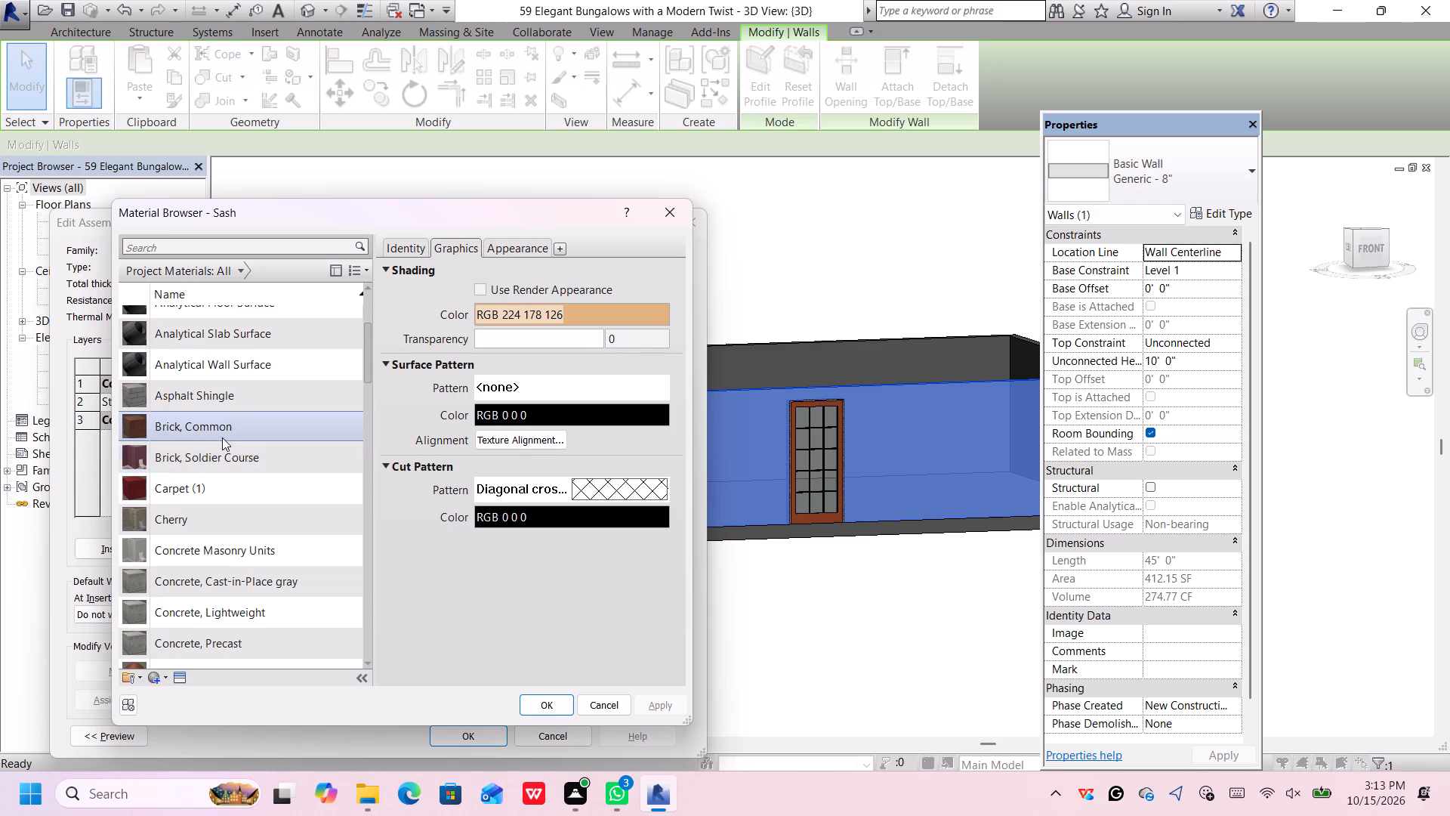
{"action": "left_click", "coordinate": [223, 437]}
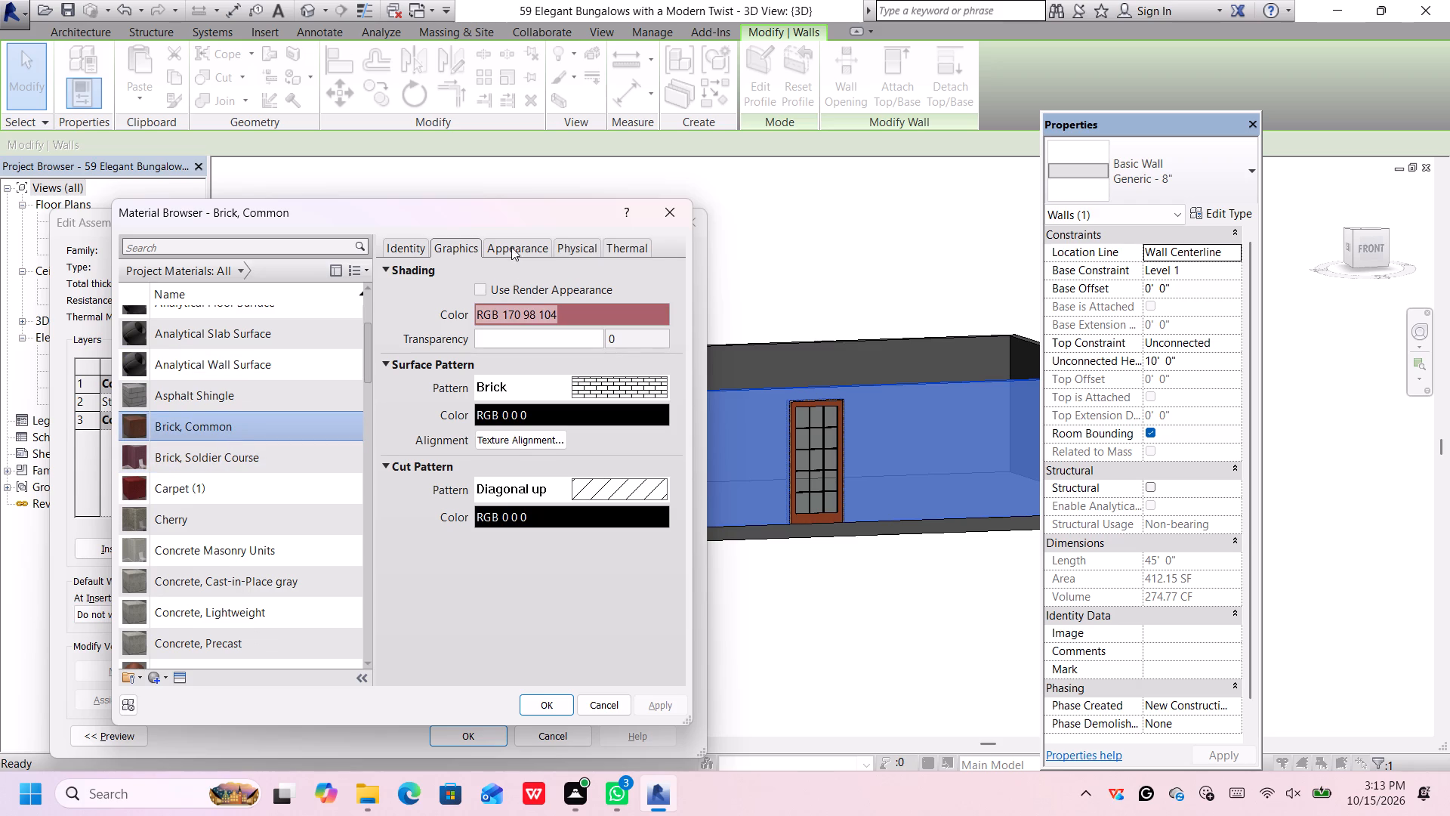
{"action": "left_click", "coordinate": [513, 249]}
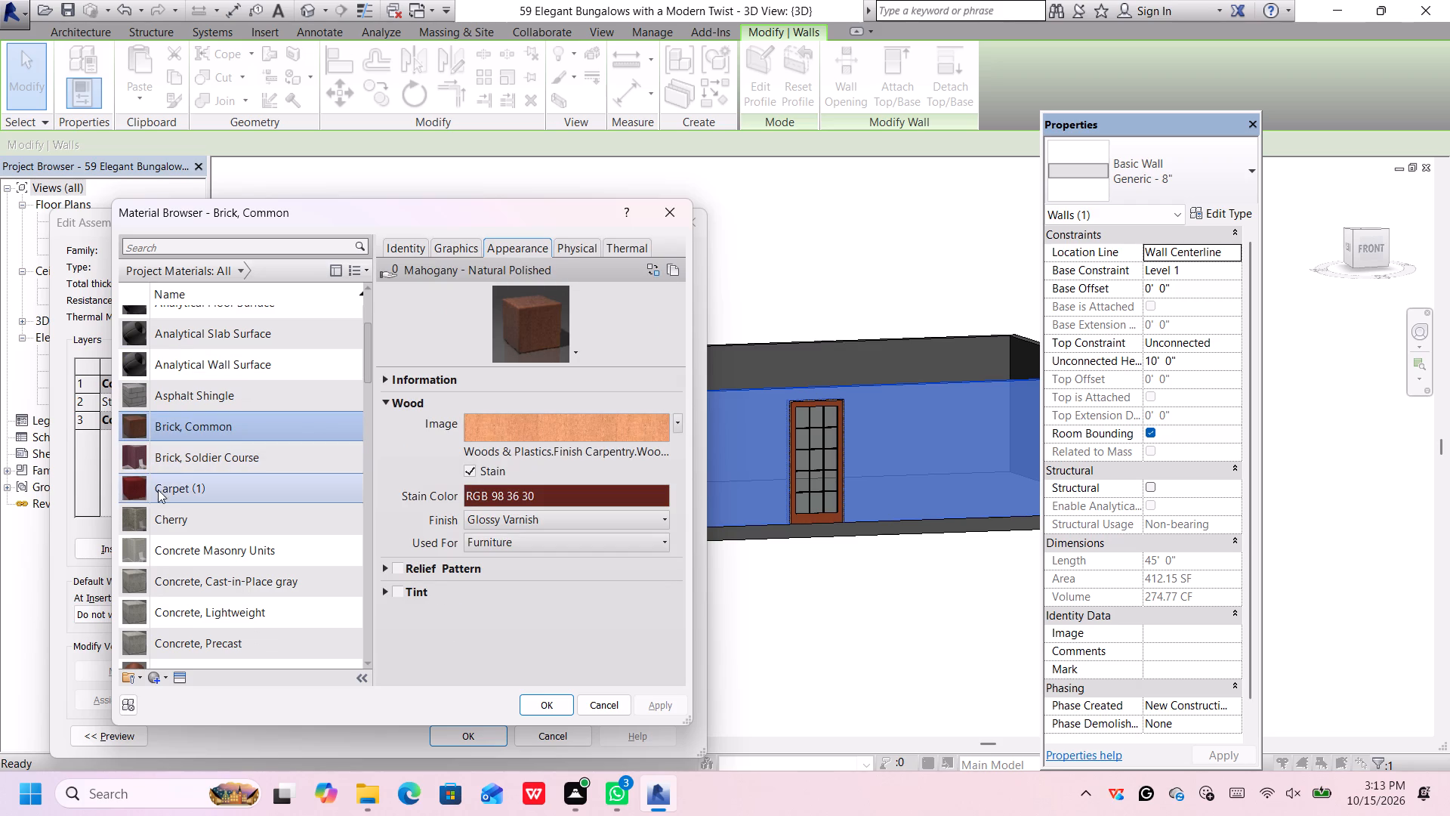
Compare the appearances of the Carpet (1), Brick, Soldier Course and Asphalt Shingle materials, returning to Brick, Common.
{"action": "left_click", "coordinate": [218, 477]}
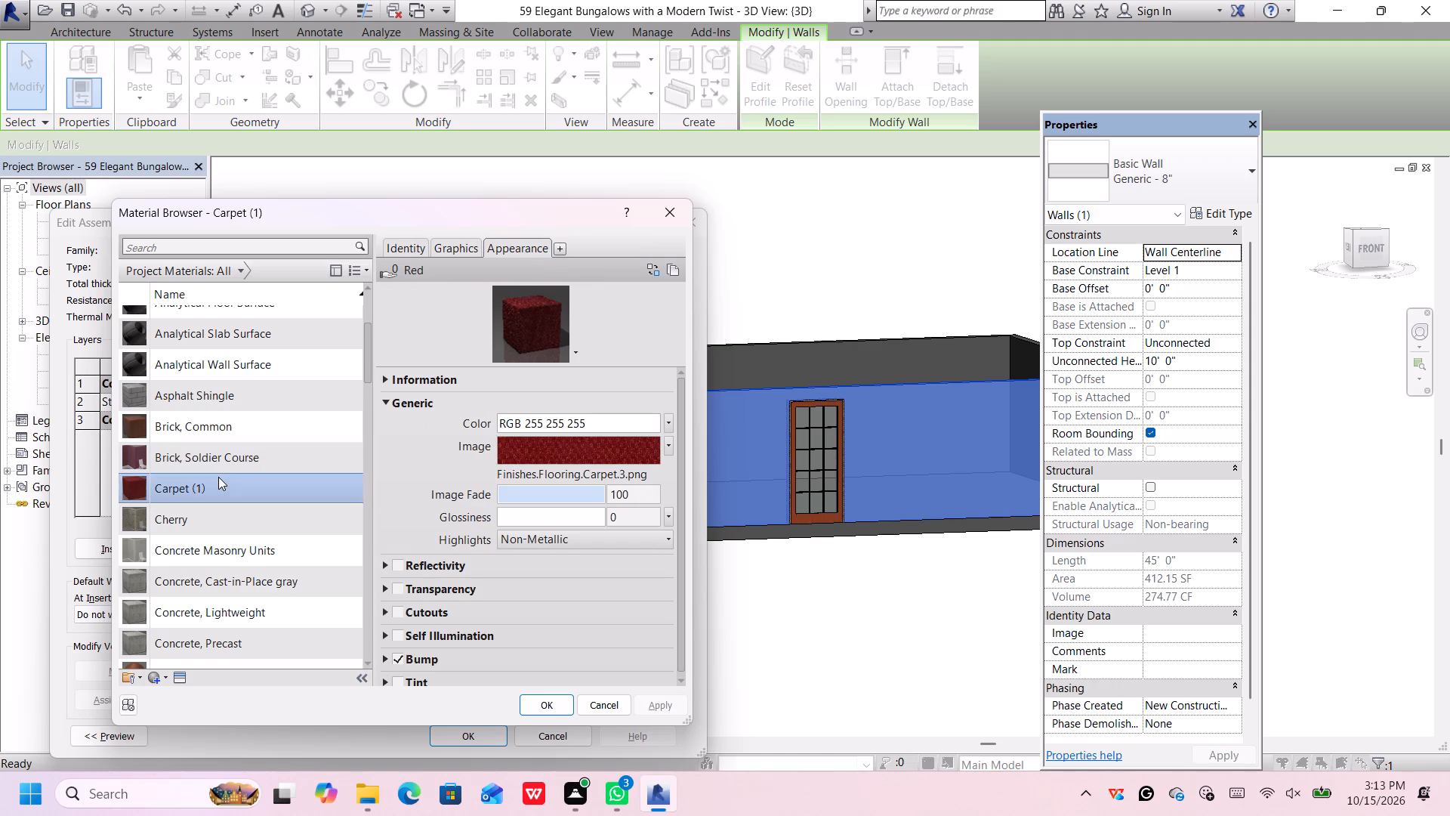
{"action": "left_click", "coordinate": [261, 453]}
{"action": "left_click", "coordinate": [269, 424]}
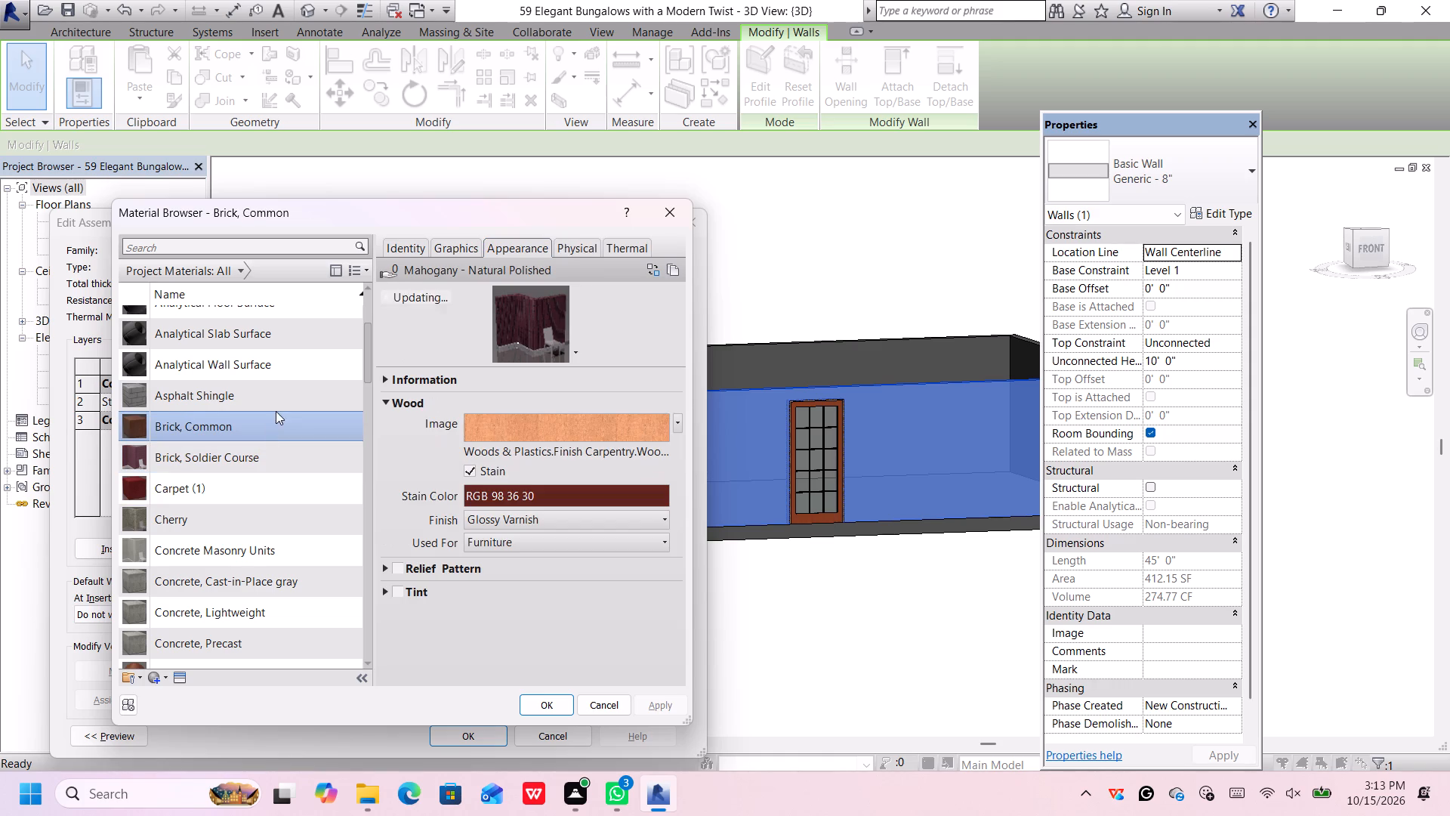
{"action": "left_click", "coordinate": [279, 404]}
{"action": "scroll", "coordinate": [279, 407], "scroll_direction": "up", "scroll_amount": 1}
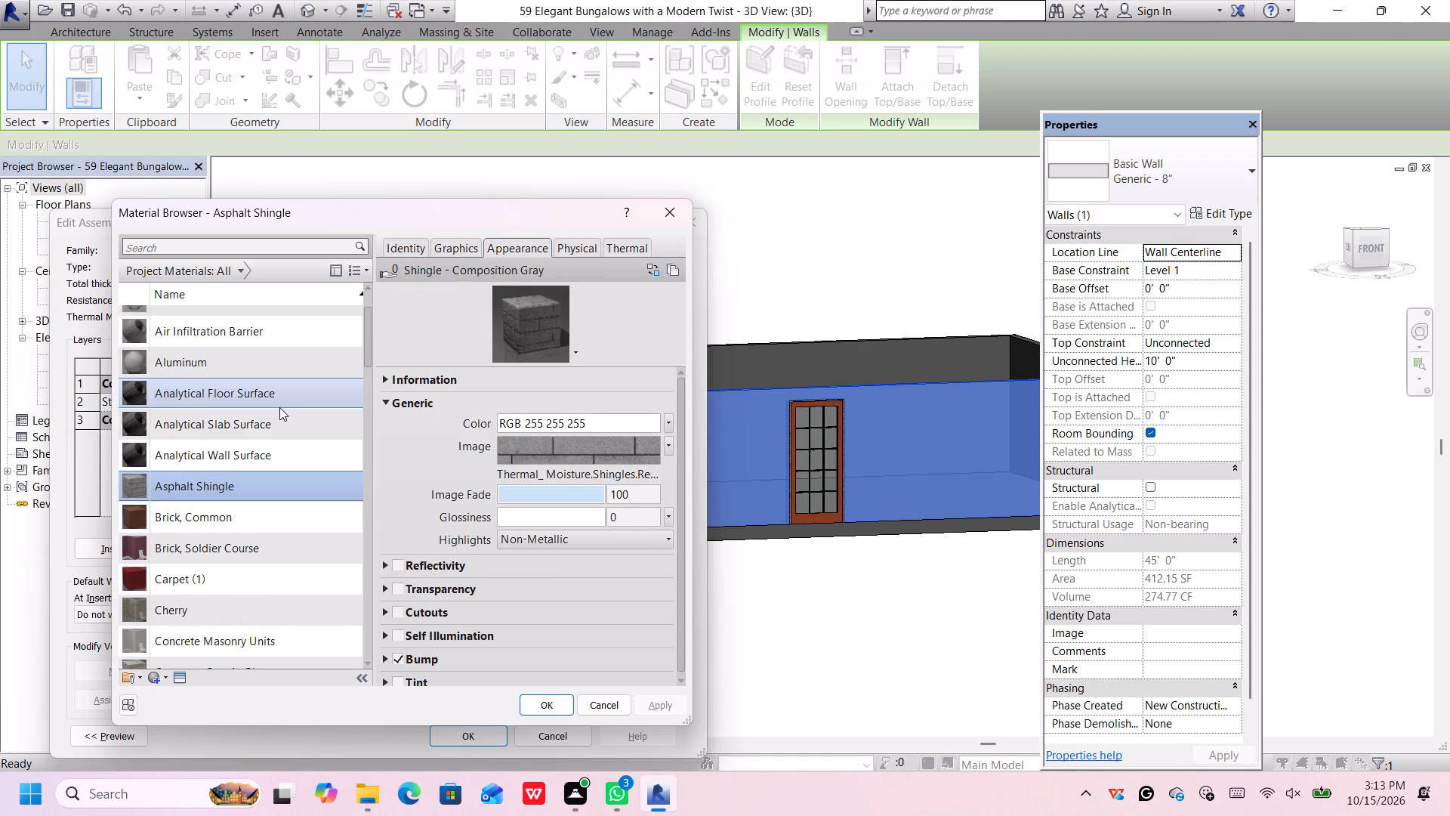
{"action": "scroll", "coordinate": [279, 407], "scroll_direction": "up", "scroll_amount": 2}
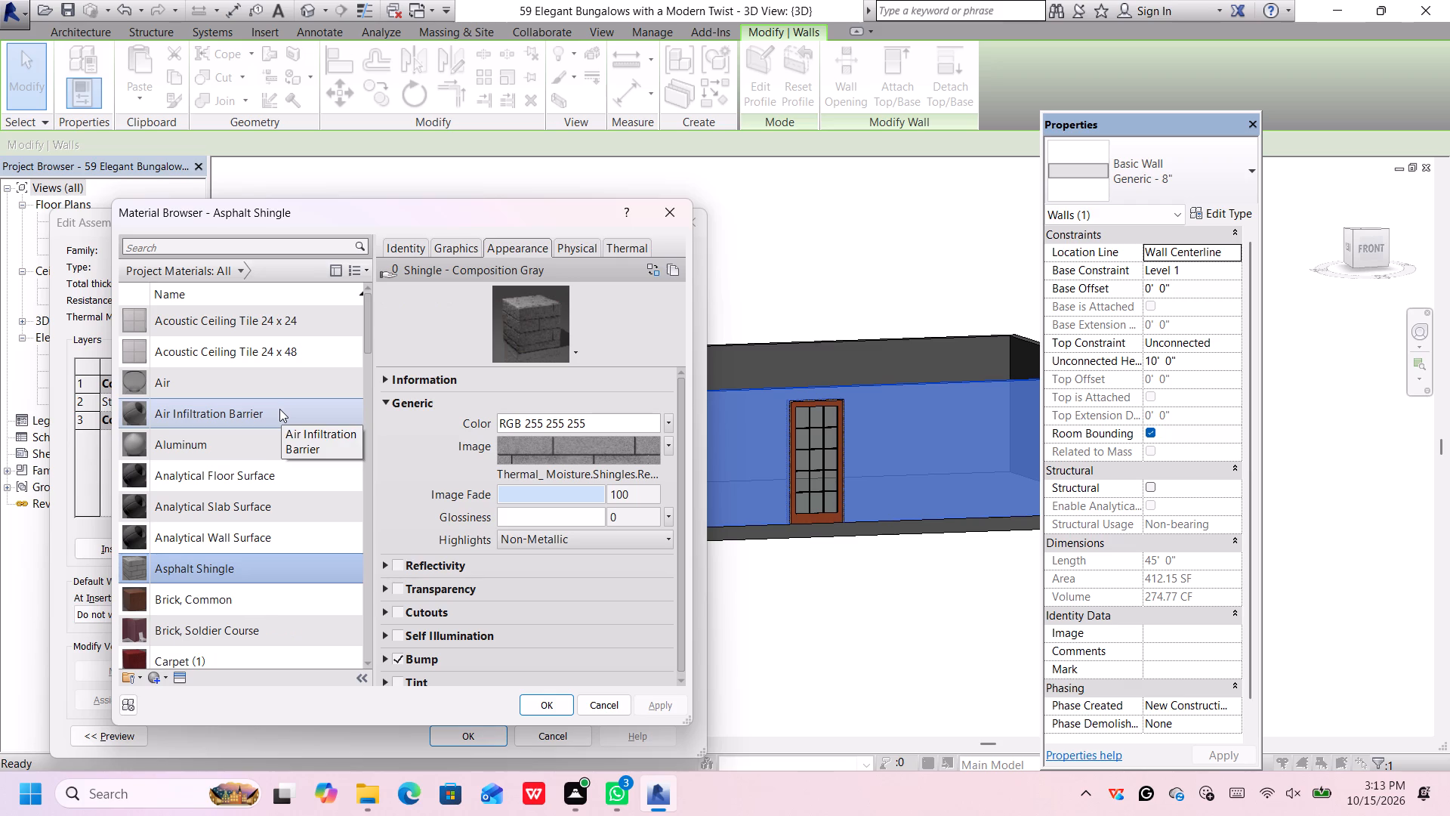
{"action": "scroll", "coordinate": [258, 500], "scroll_direction": "down", "scroll_amount": 1}
{"action": "left_click", "coordinate": [259, 502]}
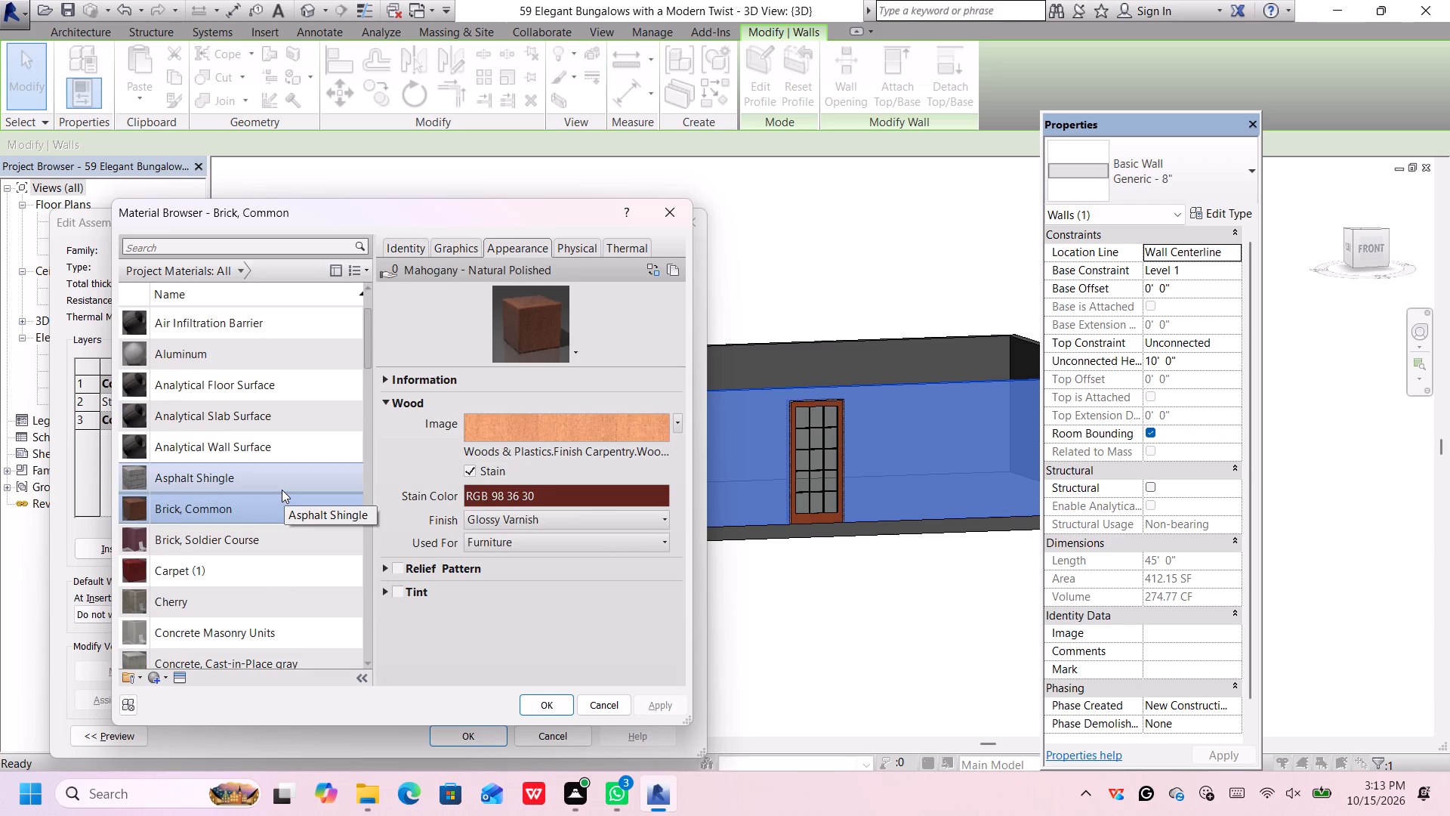
Open the asset library for the Brick, Common material and look through the Appearance Library assets.
{"action": "scroll", "coordinate": [282, 490], "scroll_direction": "down", "scroll_amount": 2}
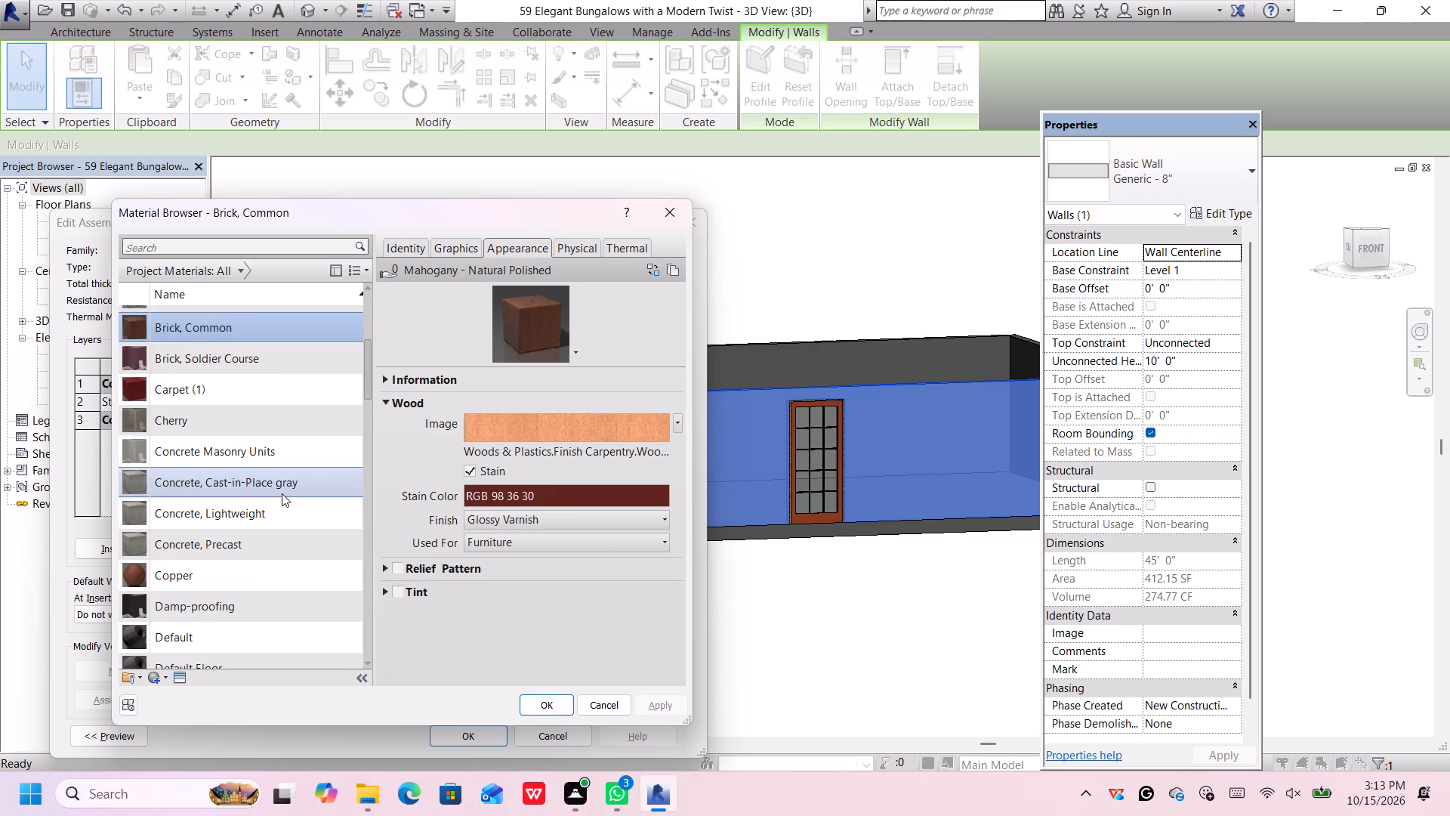
{"action": "scroll", "coordinate": [282, 493], "scroll_direction": "down", "scroll_amount": 2}
{"action": "left_click", "coordinate": [178, 678]}
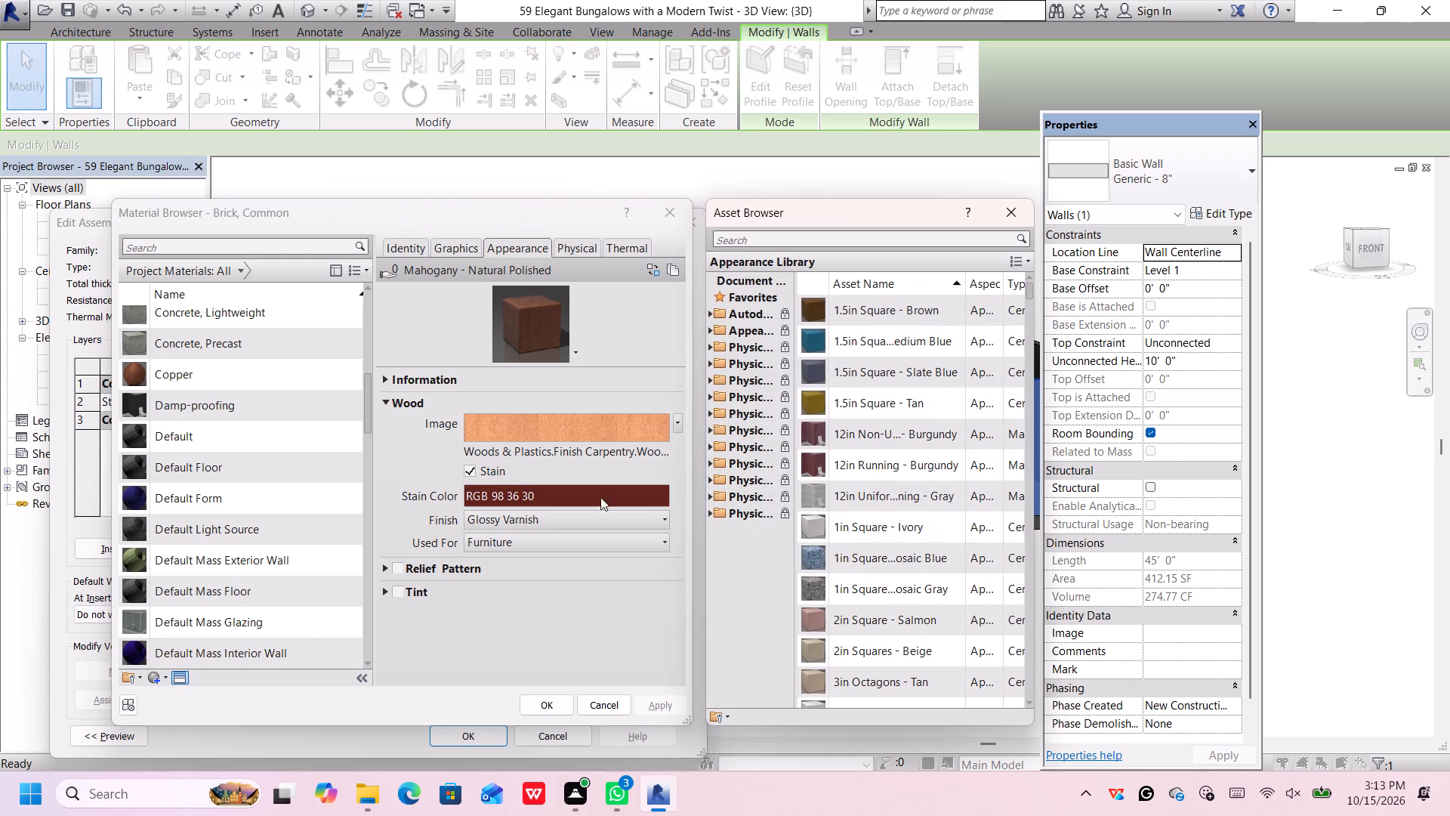
{"action": "scroll", "coordinate": [899, 434], "scroll_direction": "down", "scroll_amount": 8}
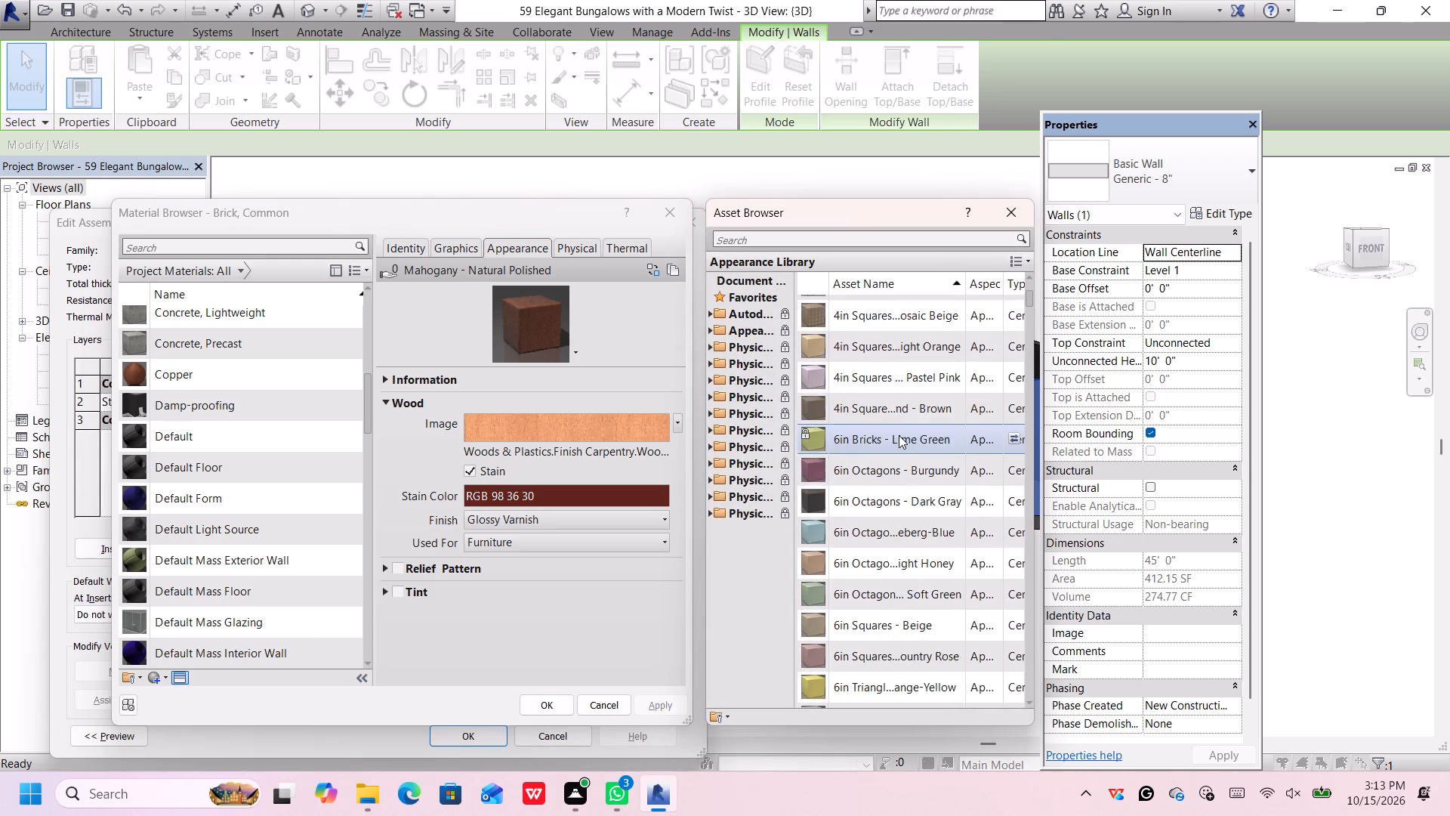
{"action": "scroll", "coordinate": [899, 435], "scroll_direction": "down", "scroll_amount": 11}
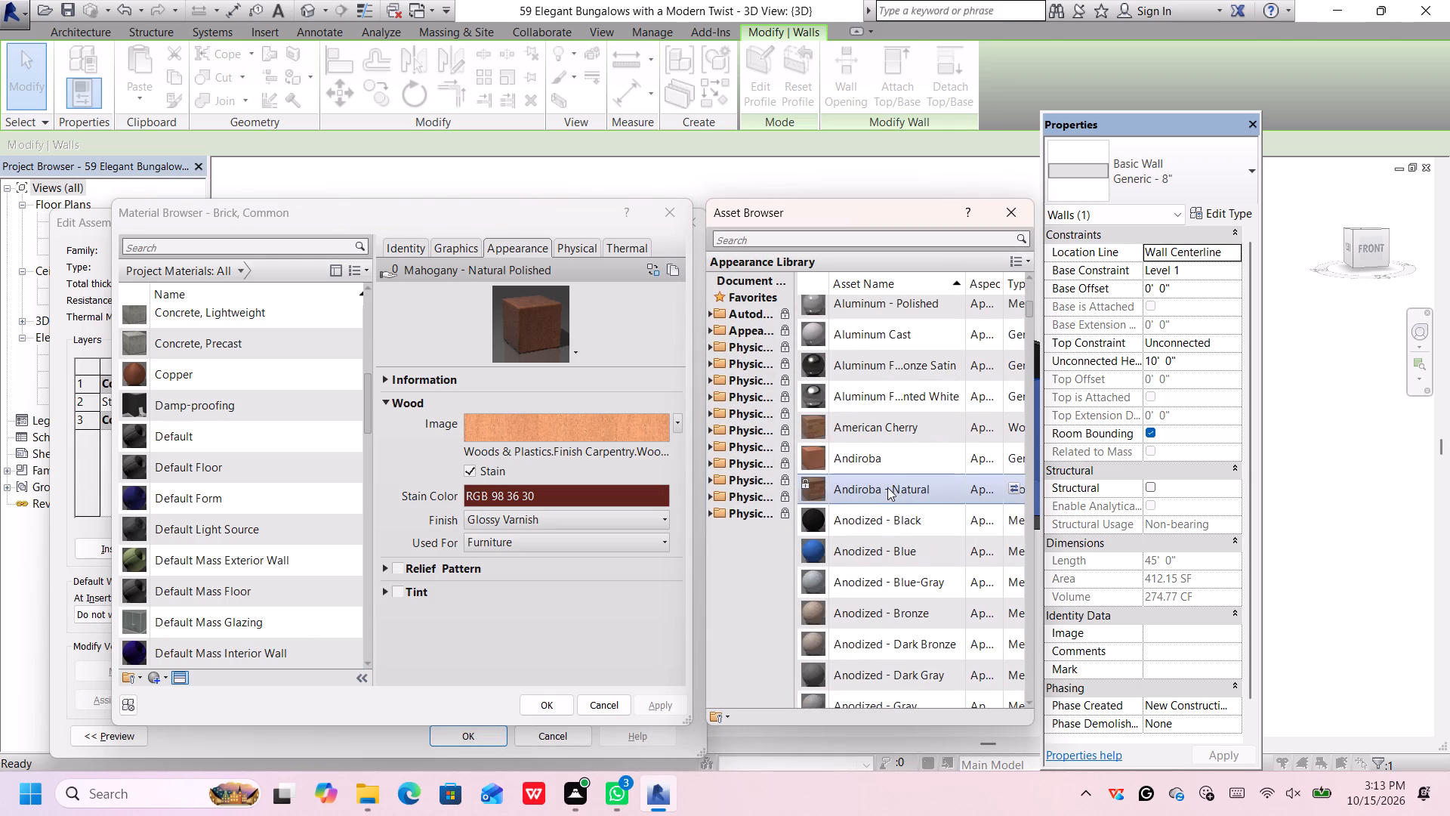
Replace the Brick, Common material's appearance with Birch - Natural Medium Gloss from the Autodesk Physical Assets' Wood category.
{"action": "left_click", "coordinate": [748, 345]}
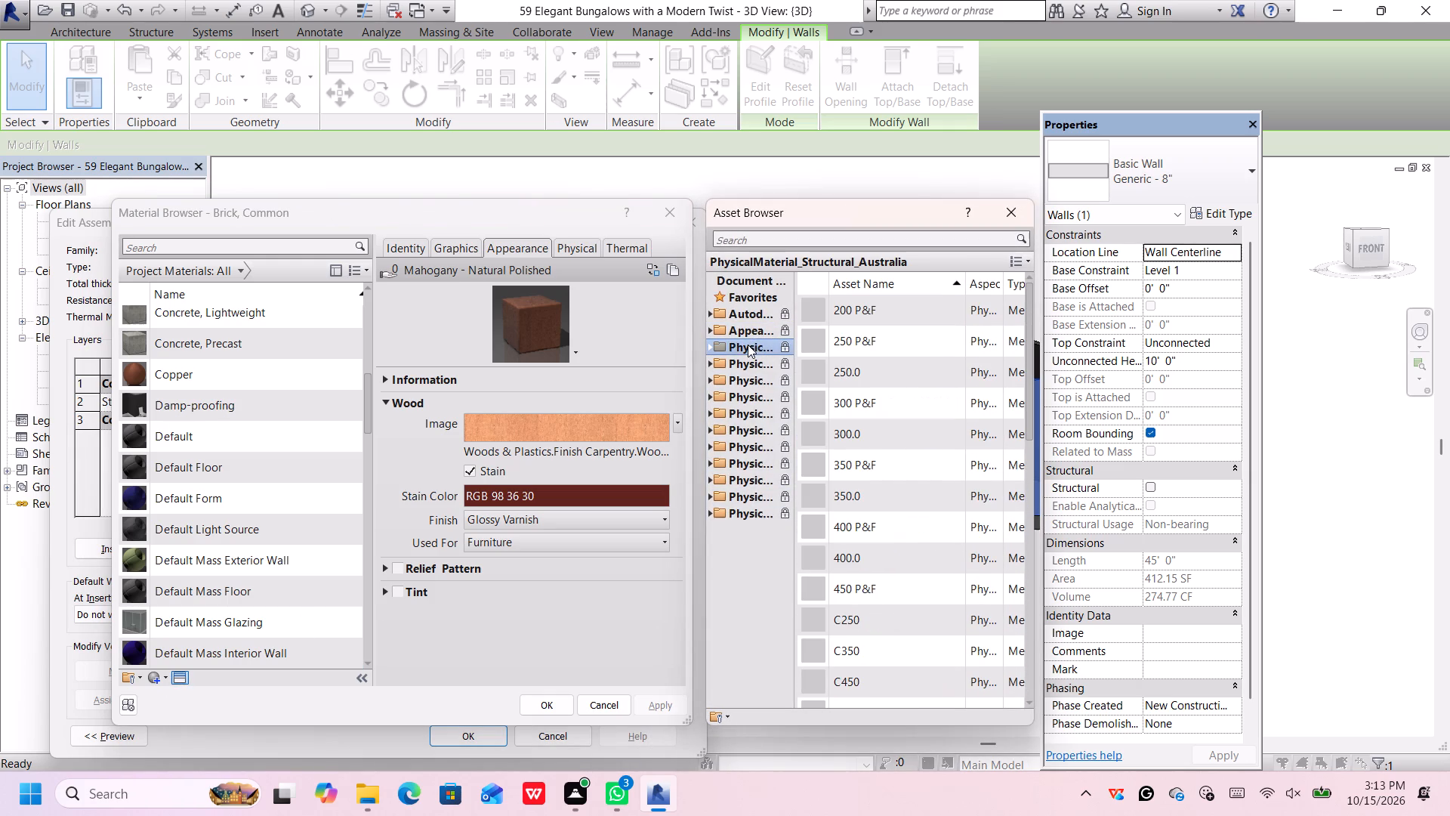
{"action": "left_click", "coordinate": [712, 348]}
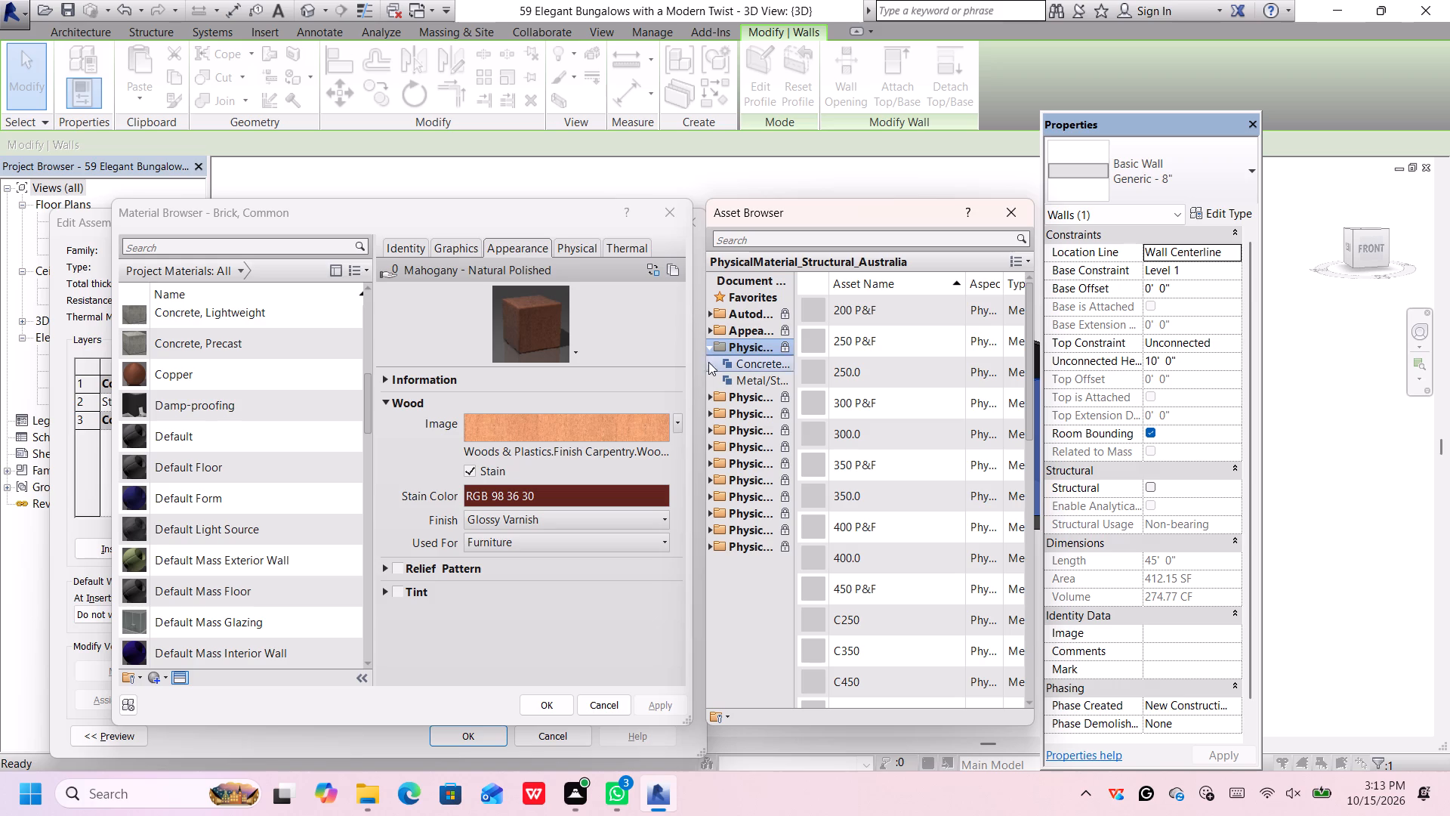
{"action": "left_click", "coordinate": [710, 397]}
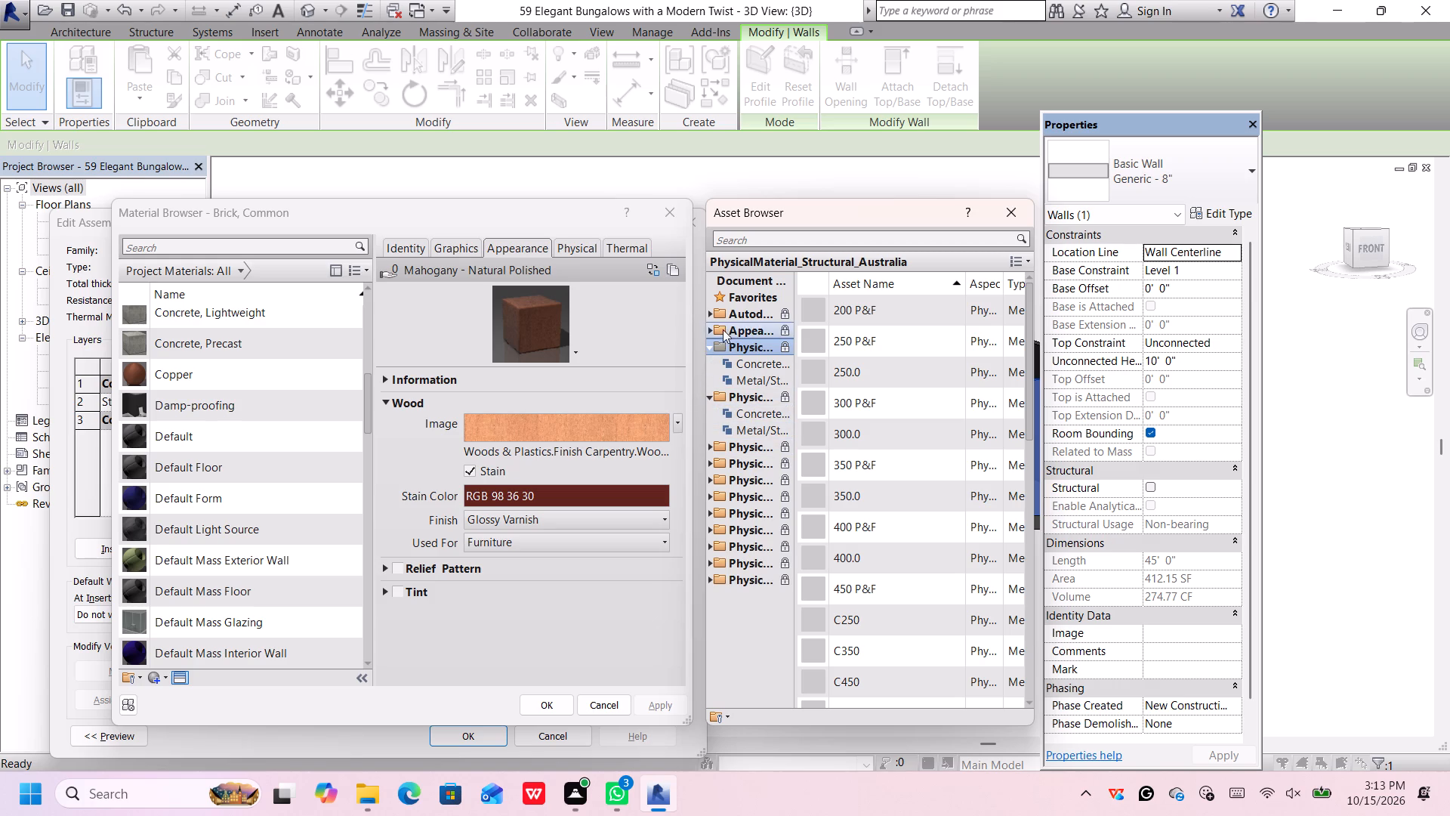
{"action": "left_click", "coordinate": [708, 317]}
{"action": "scroll", "coordinate": [742, 456], "scroll_direction": "down", "scroll_amount": 6}
{"action": "left_click", "coordinate": [740, 481]}
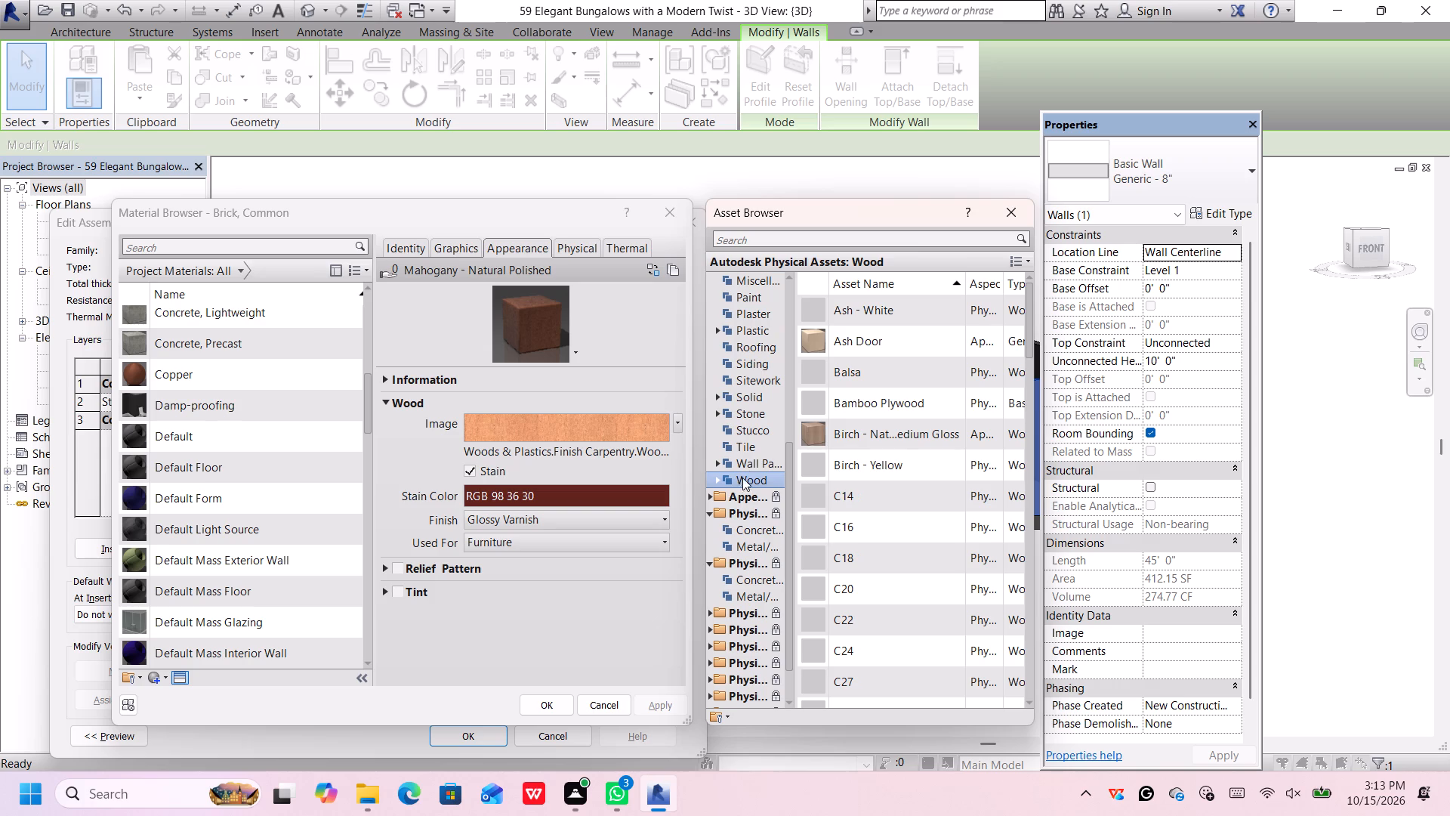
{"action": "left_click", "coordinate": [818, 431]}
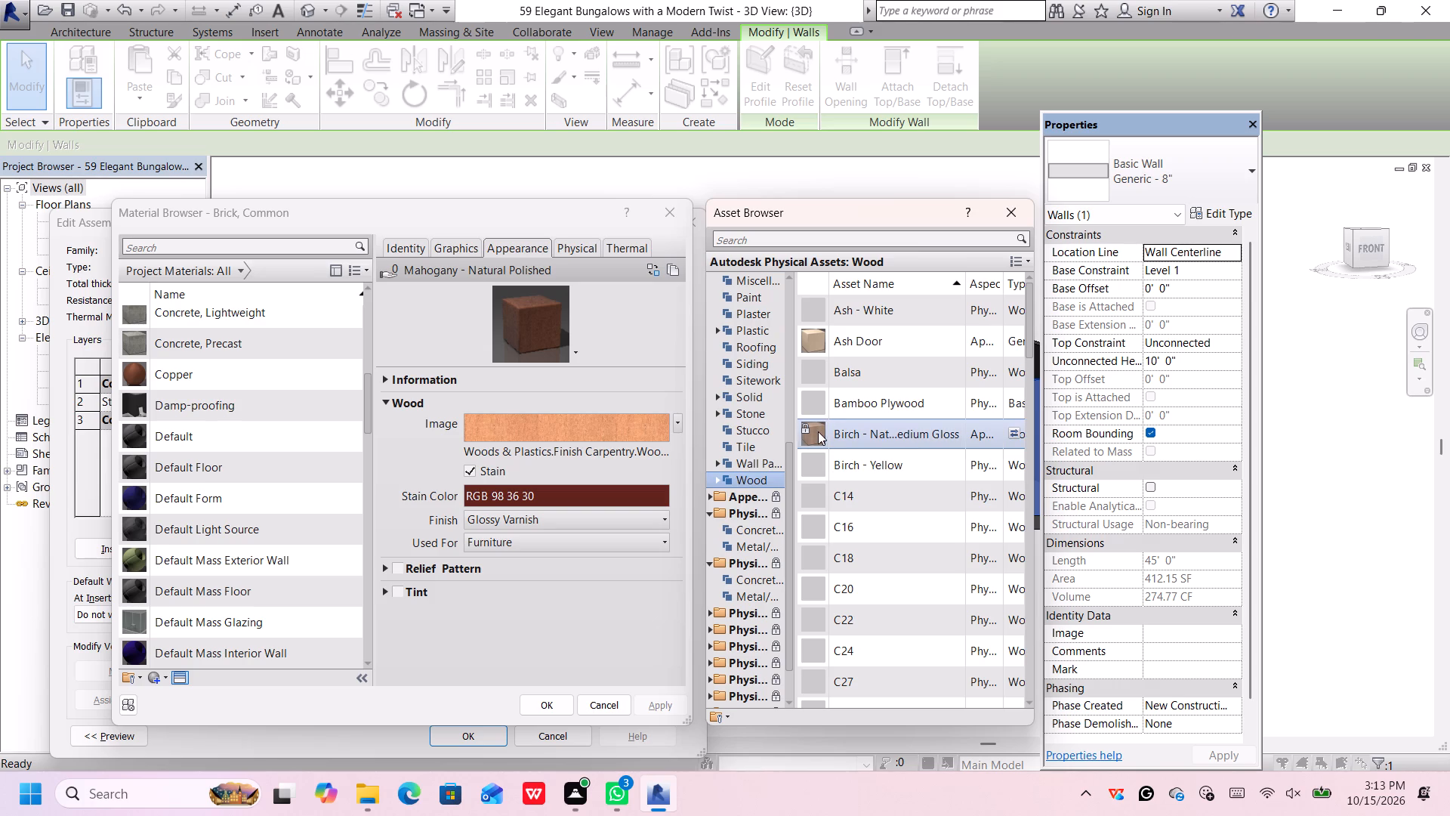
{"action": "double_click", "coordinate": [818, 432]}
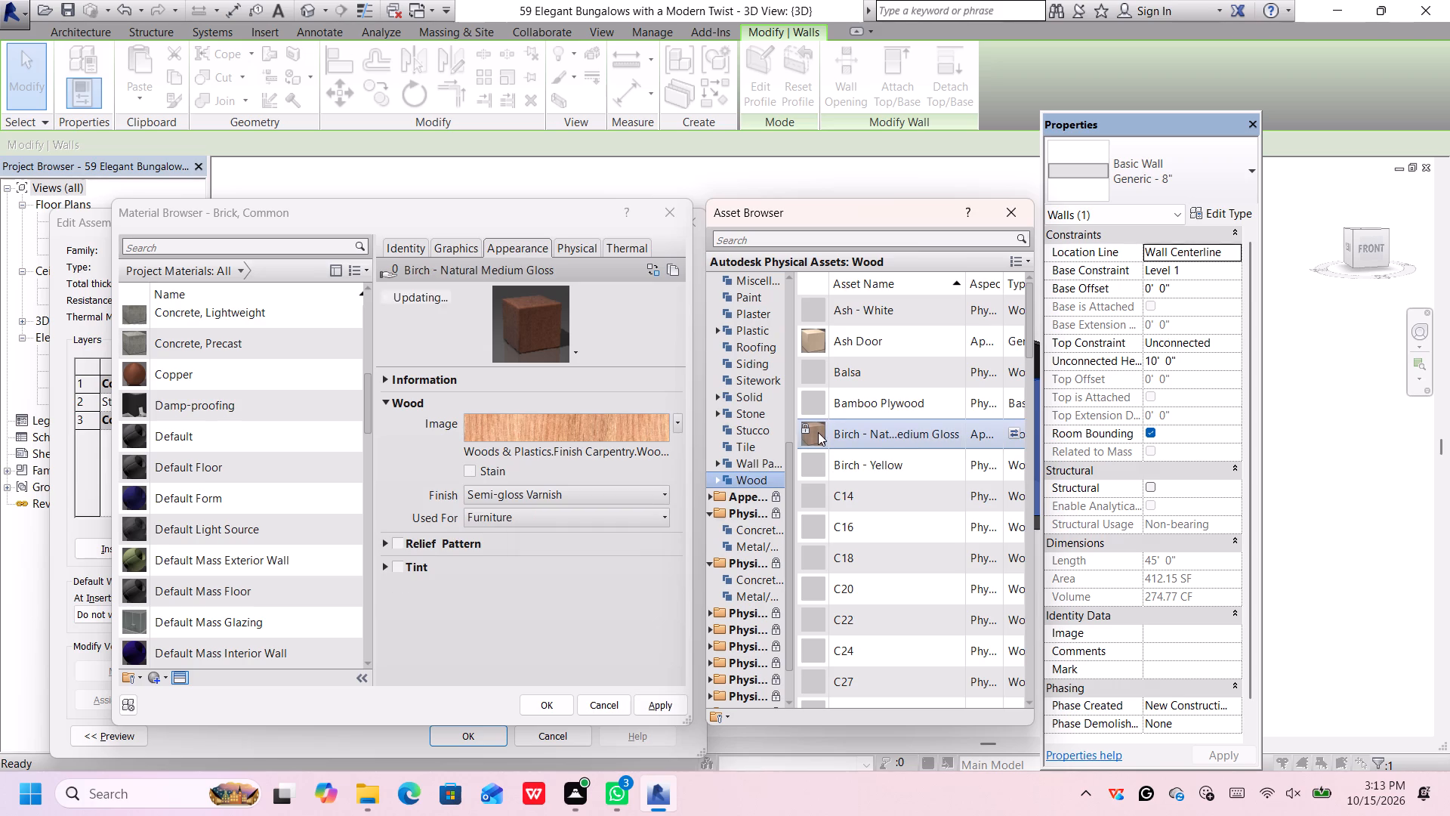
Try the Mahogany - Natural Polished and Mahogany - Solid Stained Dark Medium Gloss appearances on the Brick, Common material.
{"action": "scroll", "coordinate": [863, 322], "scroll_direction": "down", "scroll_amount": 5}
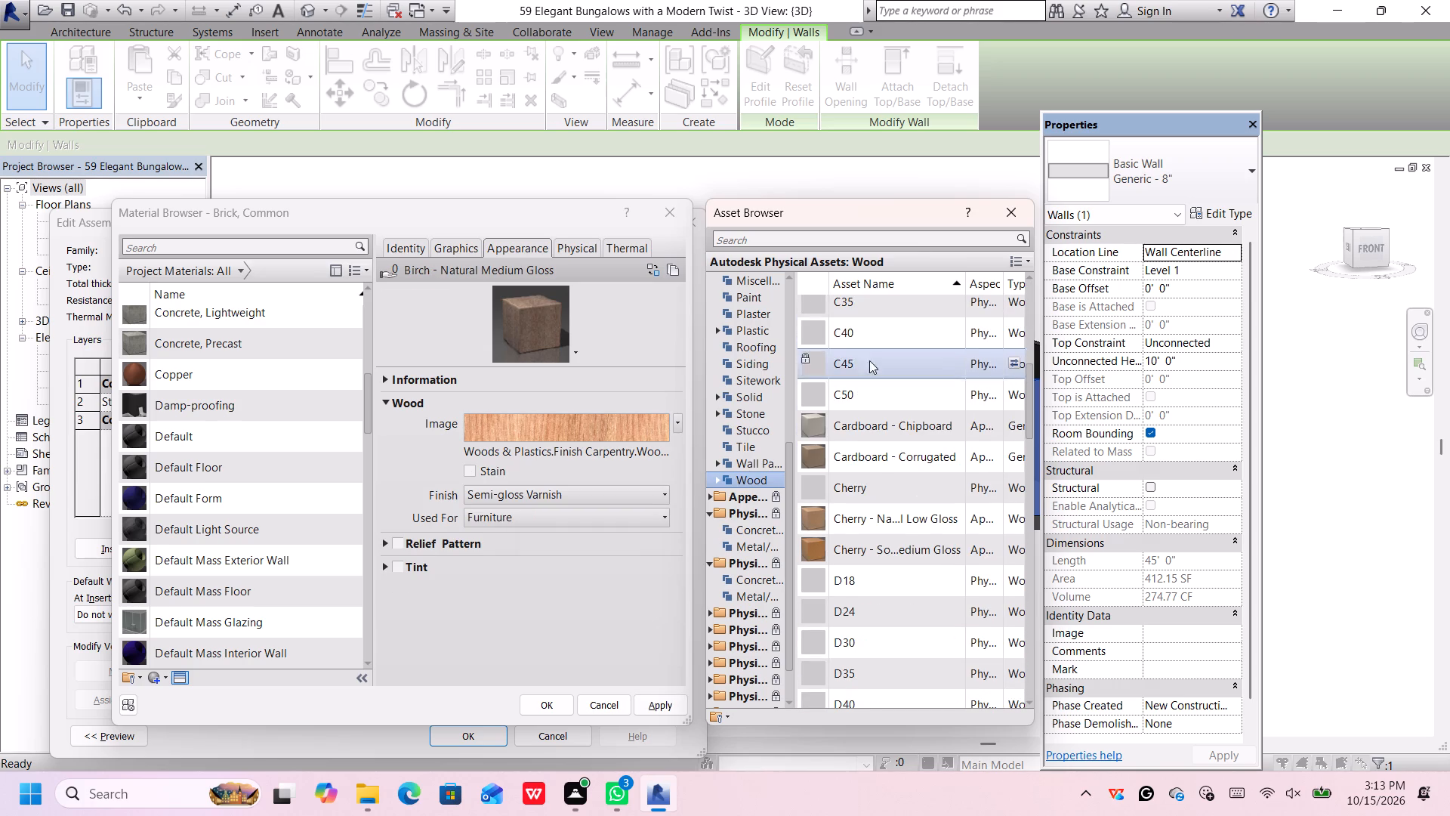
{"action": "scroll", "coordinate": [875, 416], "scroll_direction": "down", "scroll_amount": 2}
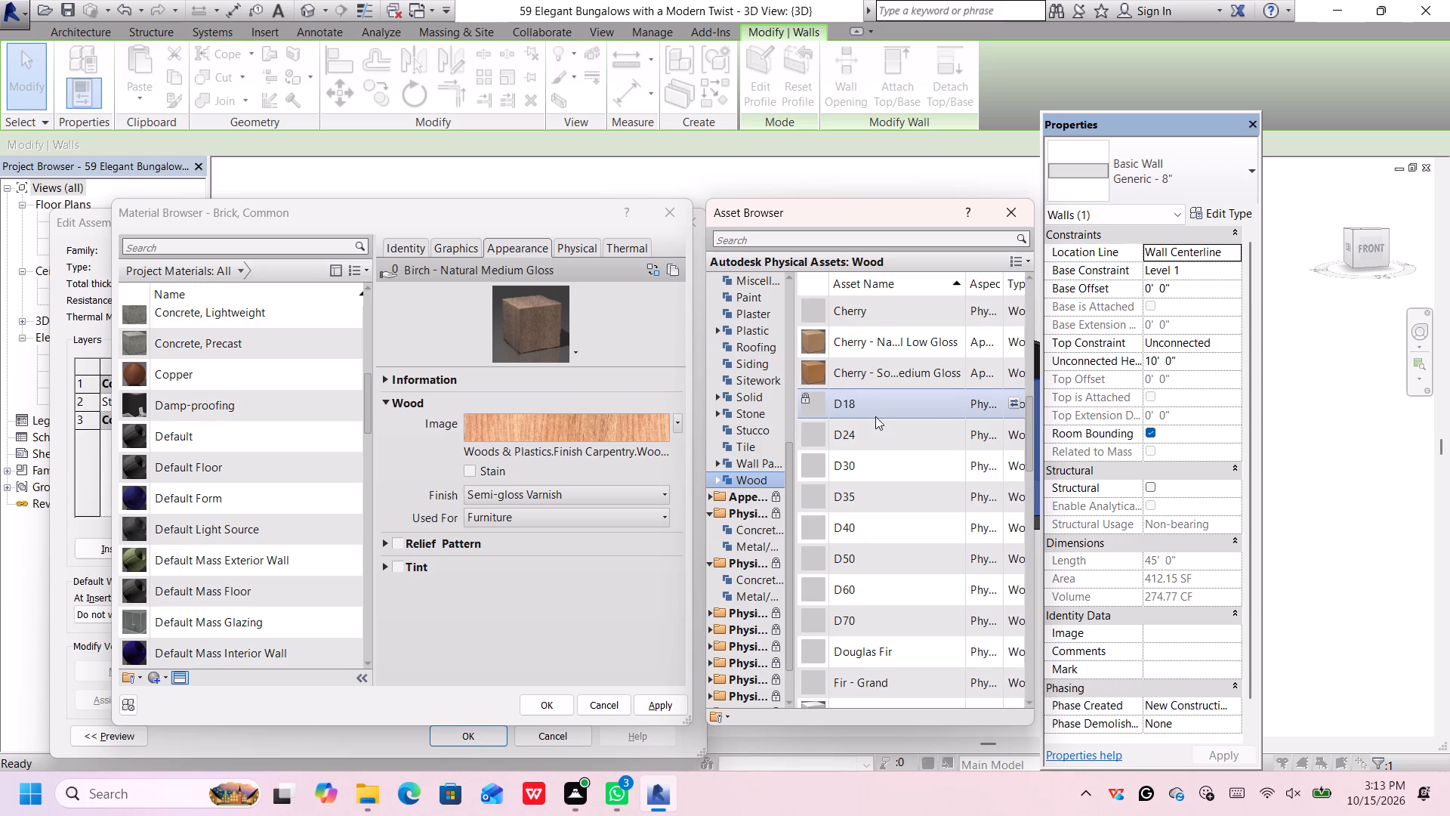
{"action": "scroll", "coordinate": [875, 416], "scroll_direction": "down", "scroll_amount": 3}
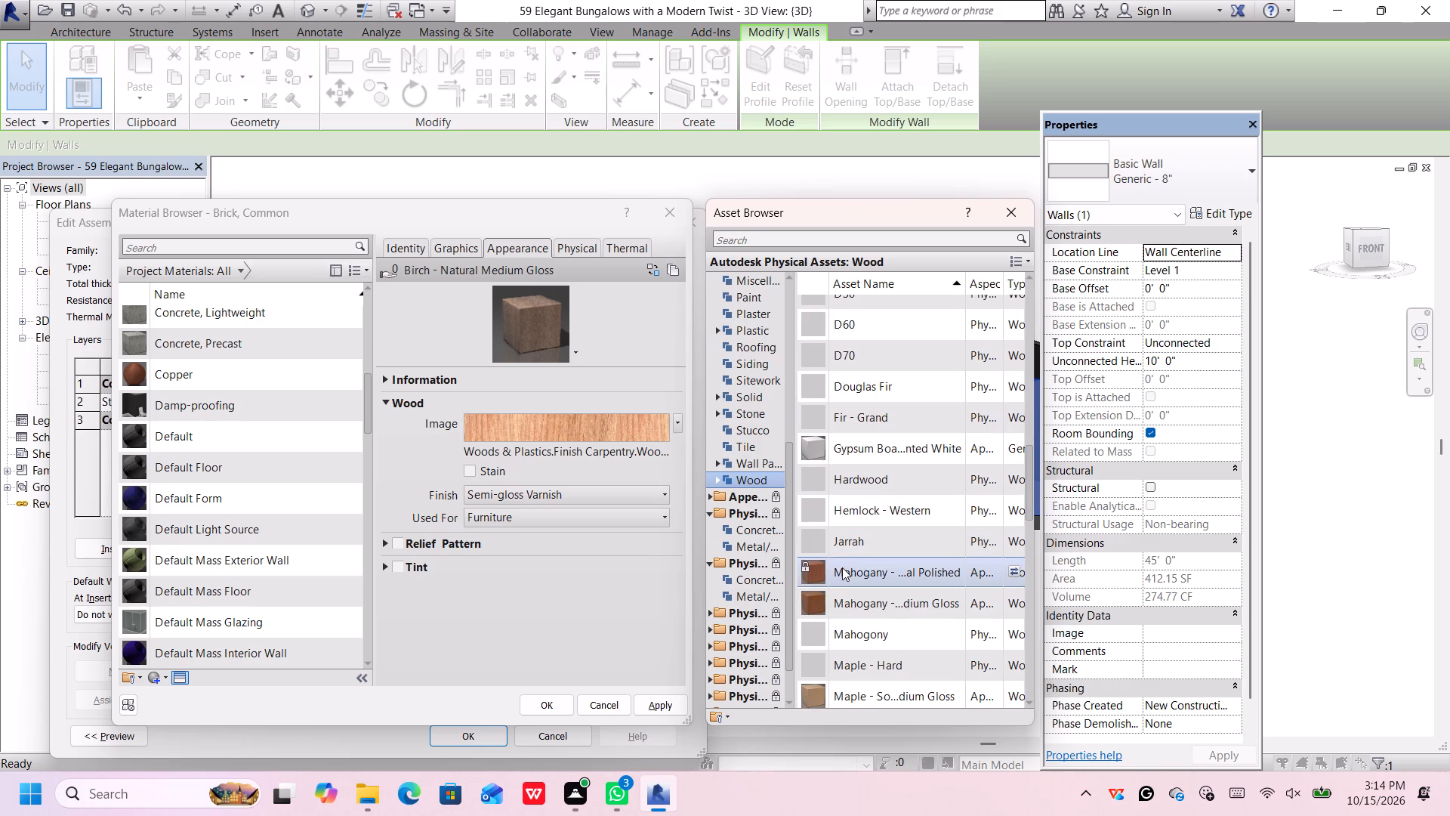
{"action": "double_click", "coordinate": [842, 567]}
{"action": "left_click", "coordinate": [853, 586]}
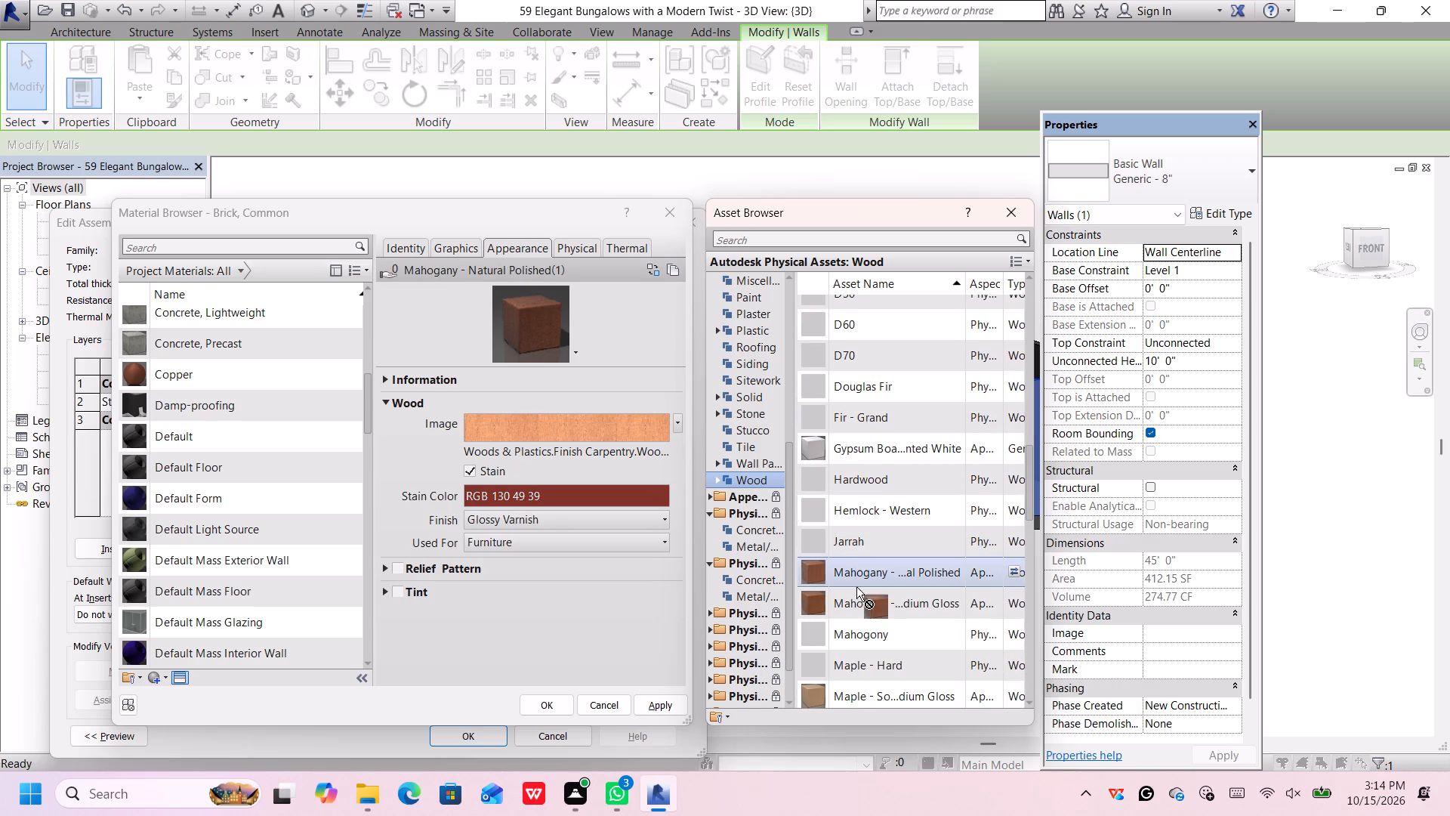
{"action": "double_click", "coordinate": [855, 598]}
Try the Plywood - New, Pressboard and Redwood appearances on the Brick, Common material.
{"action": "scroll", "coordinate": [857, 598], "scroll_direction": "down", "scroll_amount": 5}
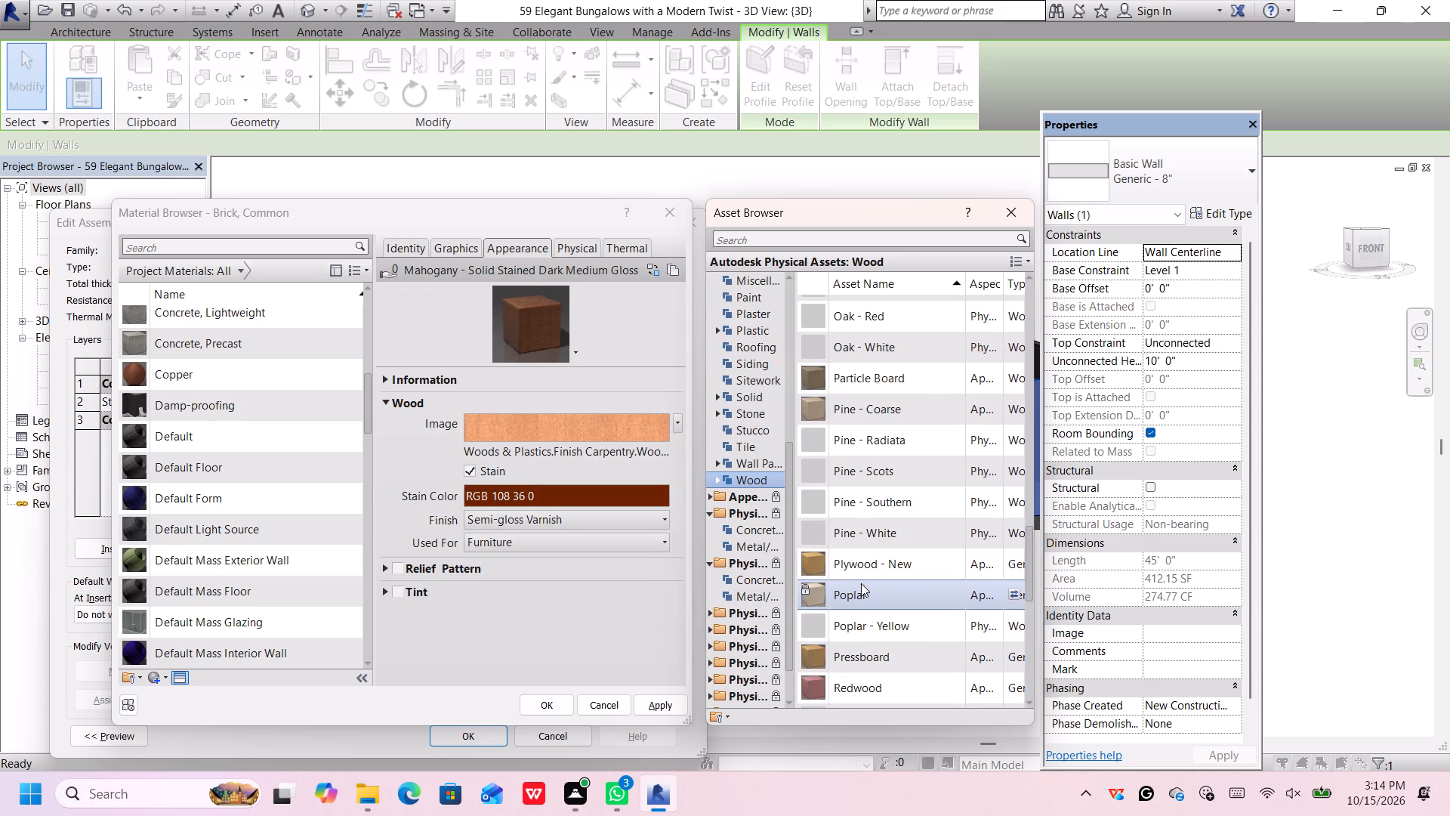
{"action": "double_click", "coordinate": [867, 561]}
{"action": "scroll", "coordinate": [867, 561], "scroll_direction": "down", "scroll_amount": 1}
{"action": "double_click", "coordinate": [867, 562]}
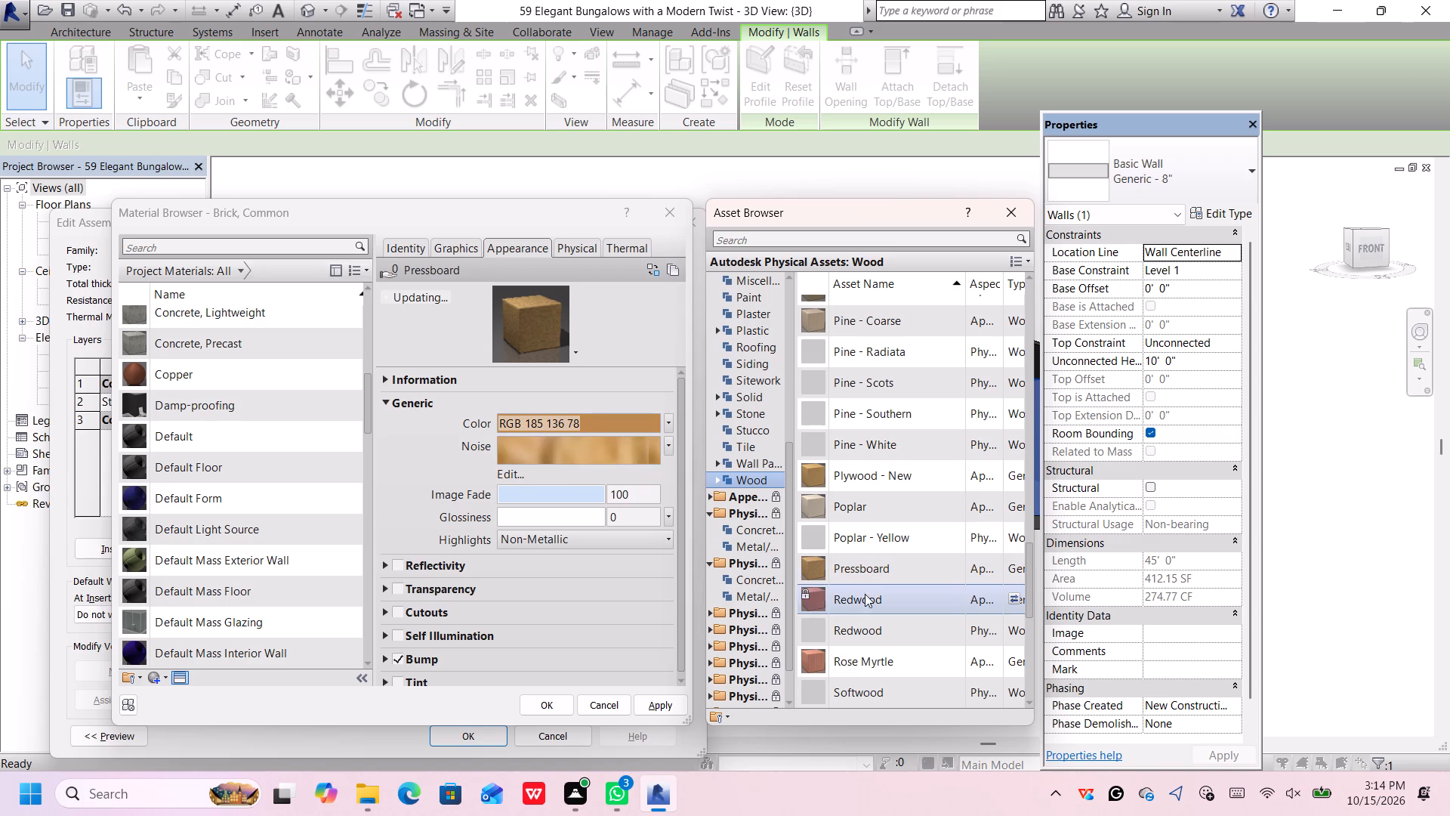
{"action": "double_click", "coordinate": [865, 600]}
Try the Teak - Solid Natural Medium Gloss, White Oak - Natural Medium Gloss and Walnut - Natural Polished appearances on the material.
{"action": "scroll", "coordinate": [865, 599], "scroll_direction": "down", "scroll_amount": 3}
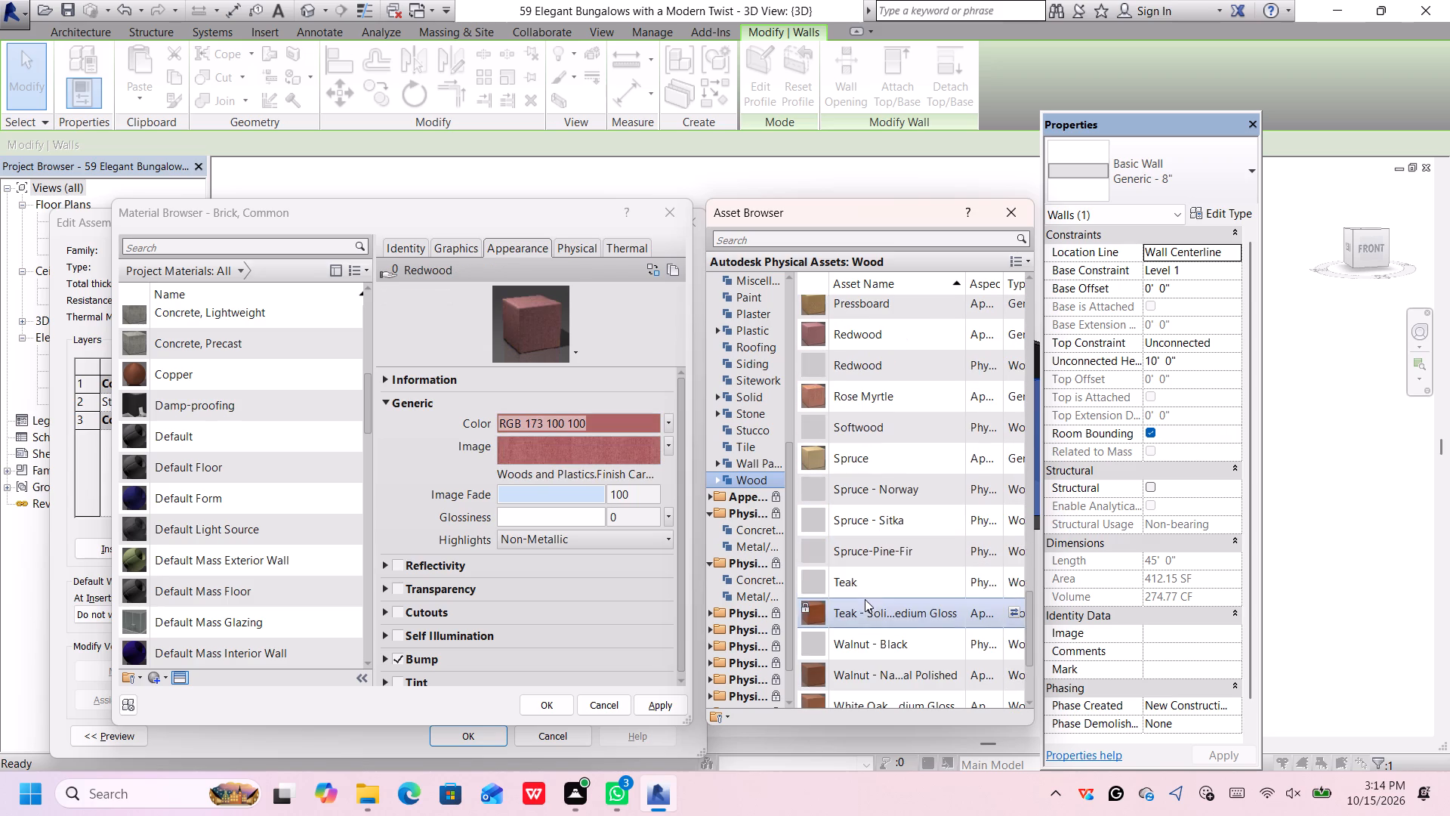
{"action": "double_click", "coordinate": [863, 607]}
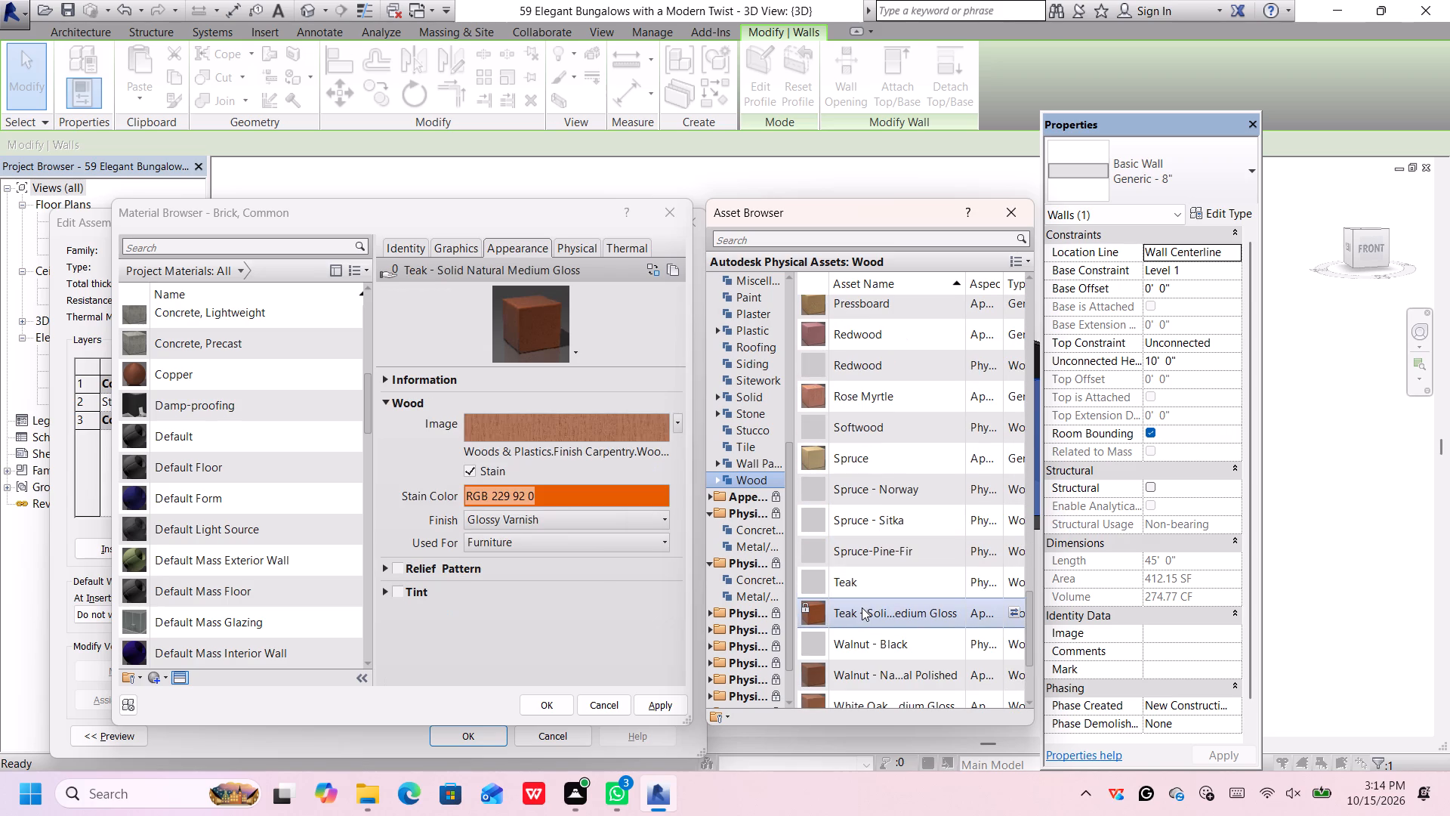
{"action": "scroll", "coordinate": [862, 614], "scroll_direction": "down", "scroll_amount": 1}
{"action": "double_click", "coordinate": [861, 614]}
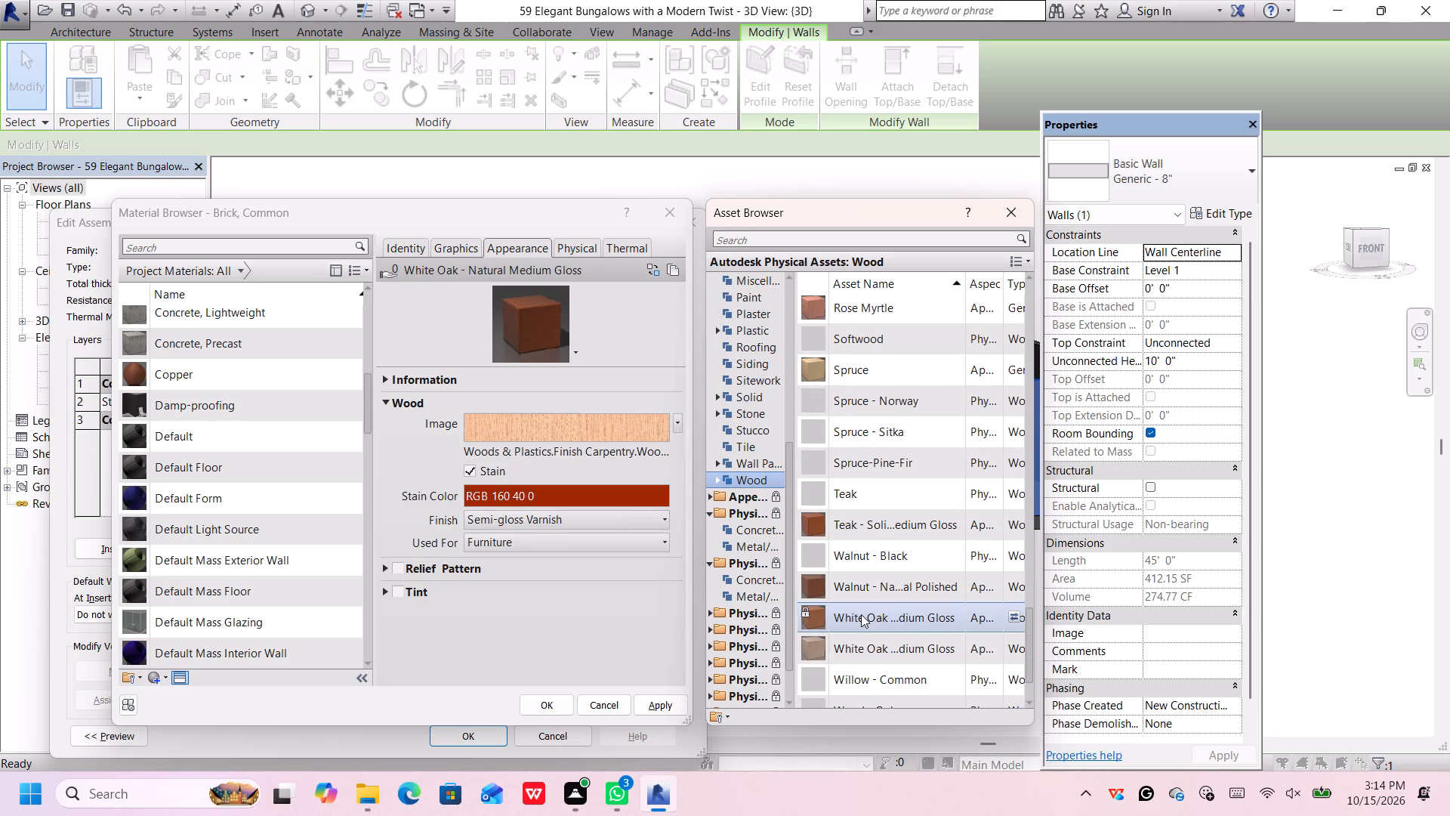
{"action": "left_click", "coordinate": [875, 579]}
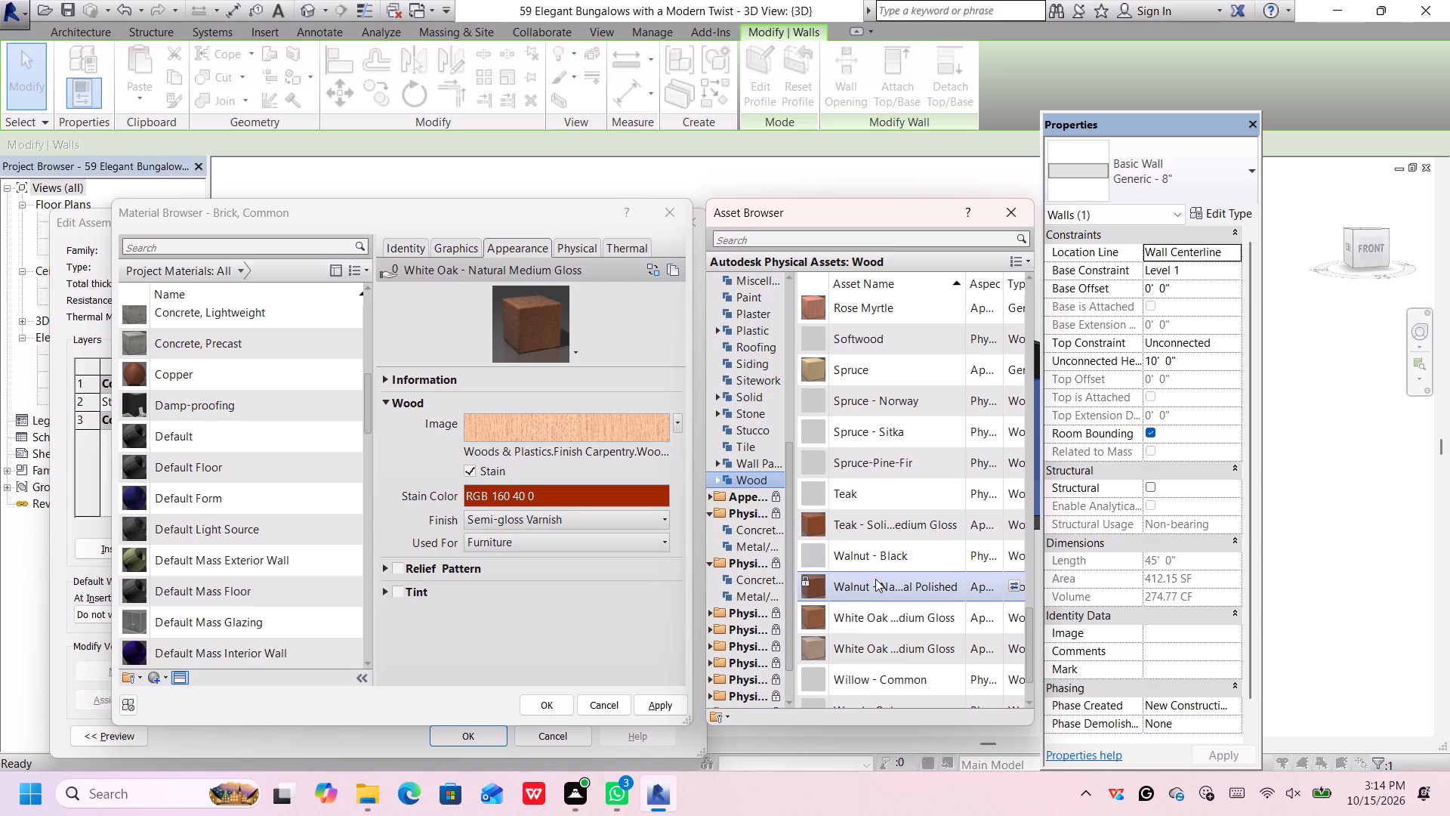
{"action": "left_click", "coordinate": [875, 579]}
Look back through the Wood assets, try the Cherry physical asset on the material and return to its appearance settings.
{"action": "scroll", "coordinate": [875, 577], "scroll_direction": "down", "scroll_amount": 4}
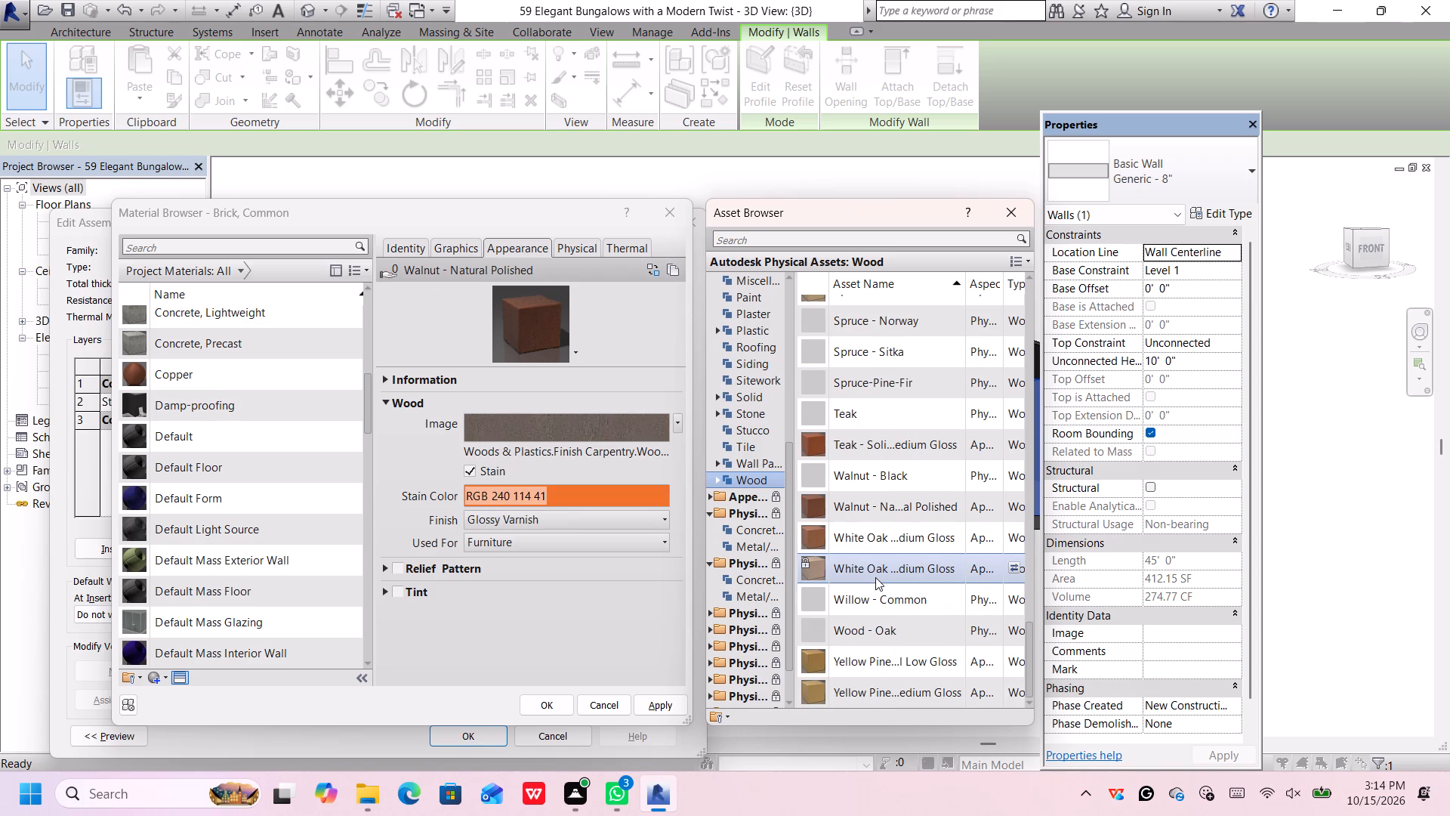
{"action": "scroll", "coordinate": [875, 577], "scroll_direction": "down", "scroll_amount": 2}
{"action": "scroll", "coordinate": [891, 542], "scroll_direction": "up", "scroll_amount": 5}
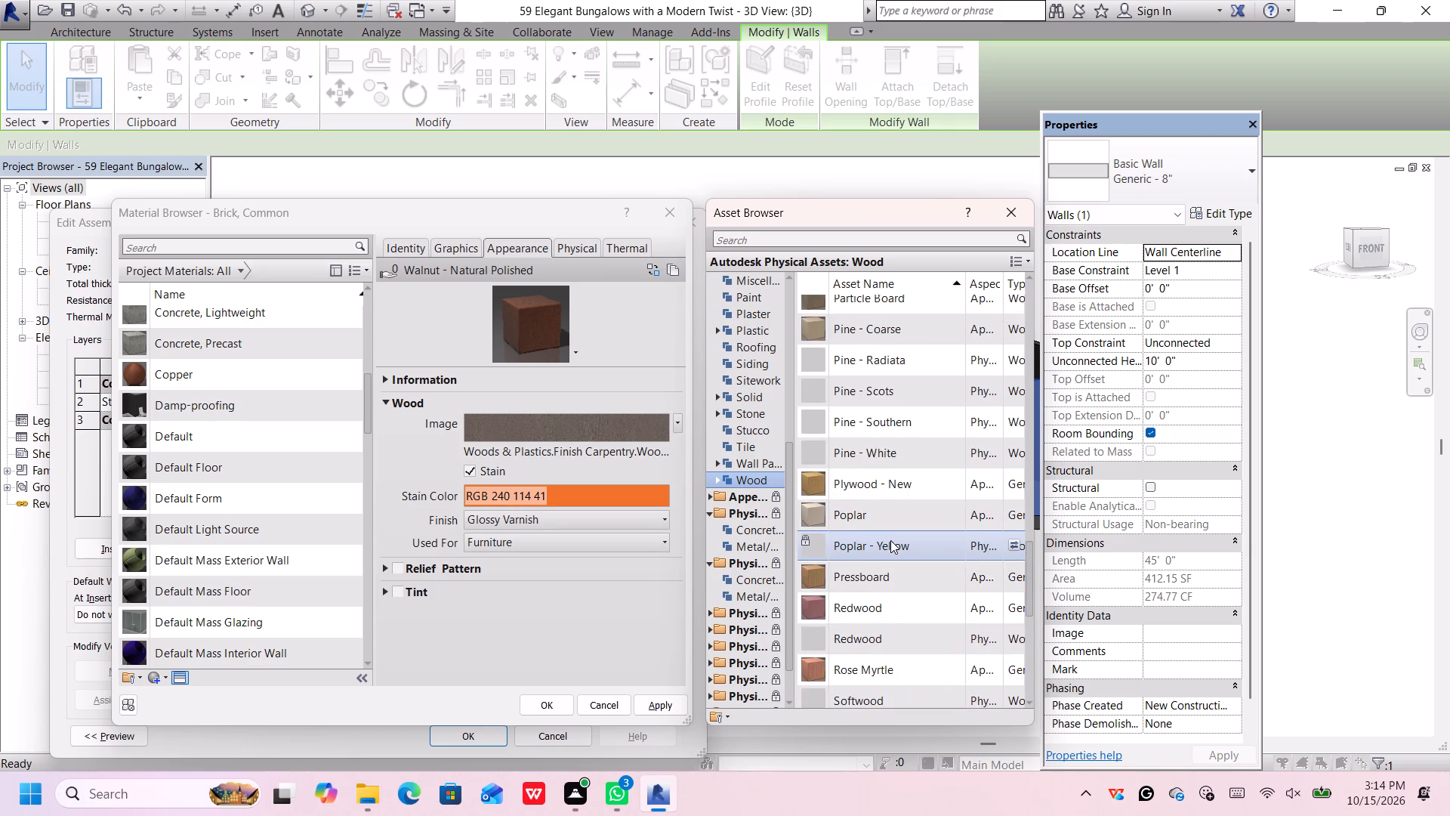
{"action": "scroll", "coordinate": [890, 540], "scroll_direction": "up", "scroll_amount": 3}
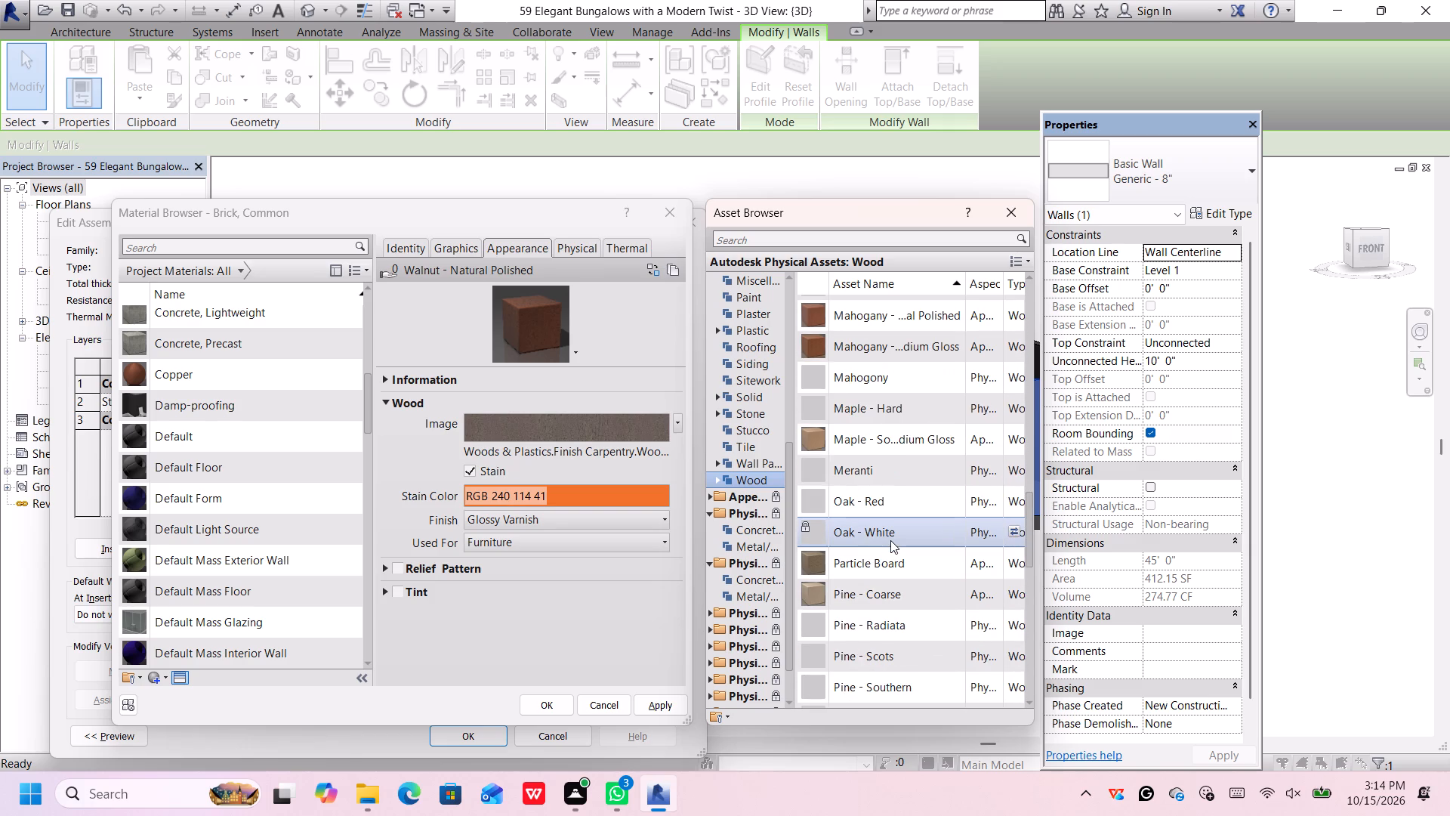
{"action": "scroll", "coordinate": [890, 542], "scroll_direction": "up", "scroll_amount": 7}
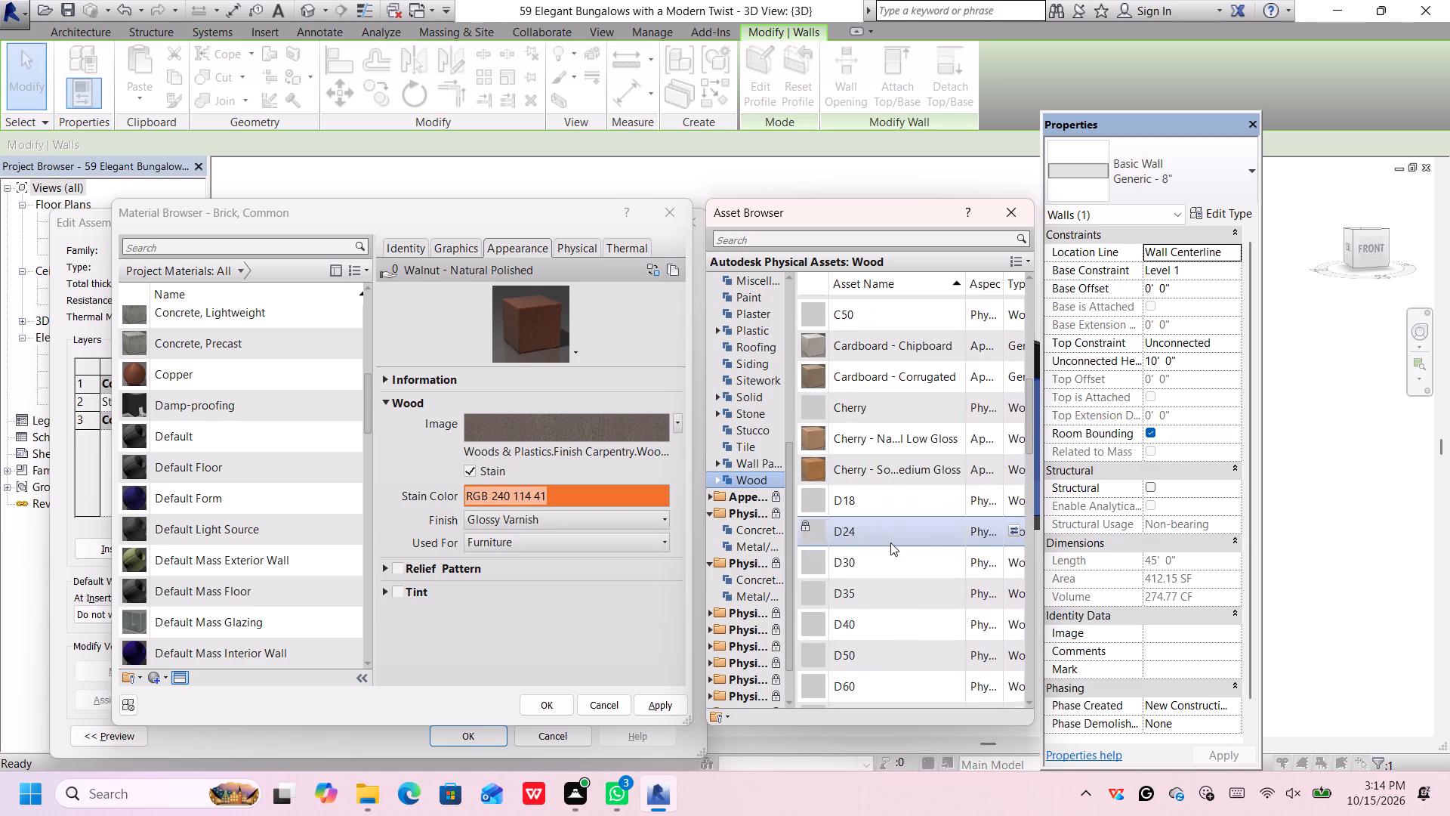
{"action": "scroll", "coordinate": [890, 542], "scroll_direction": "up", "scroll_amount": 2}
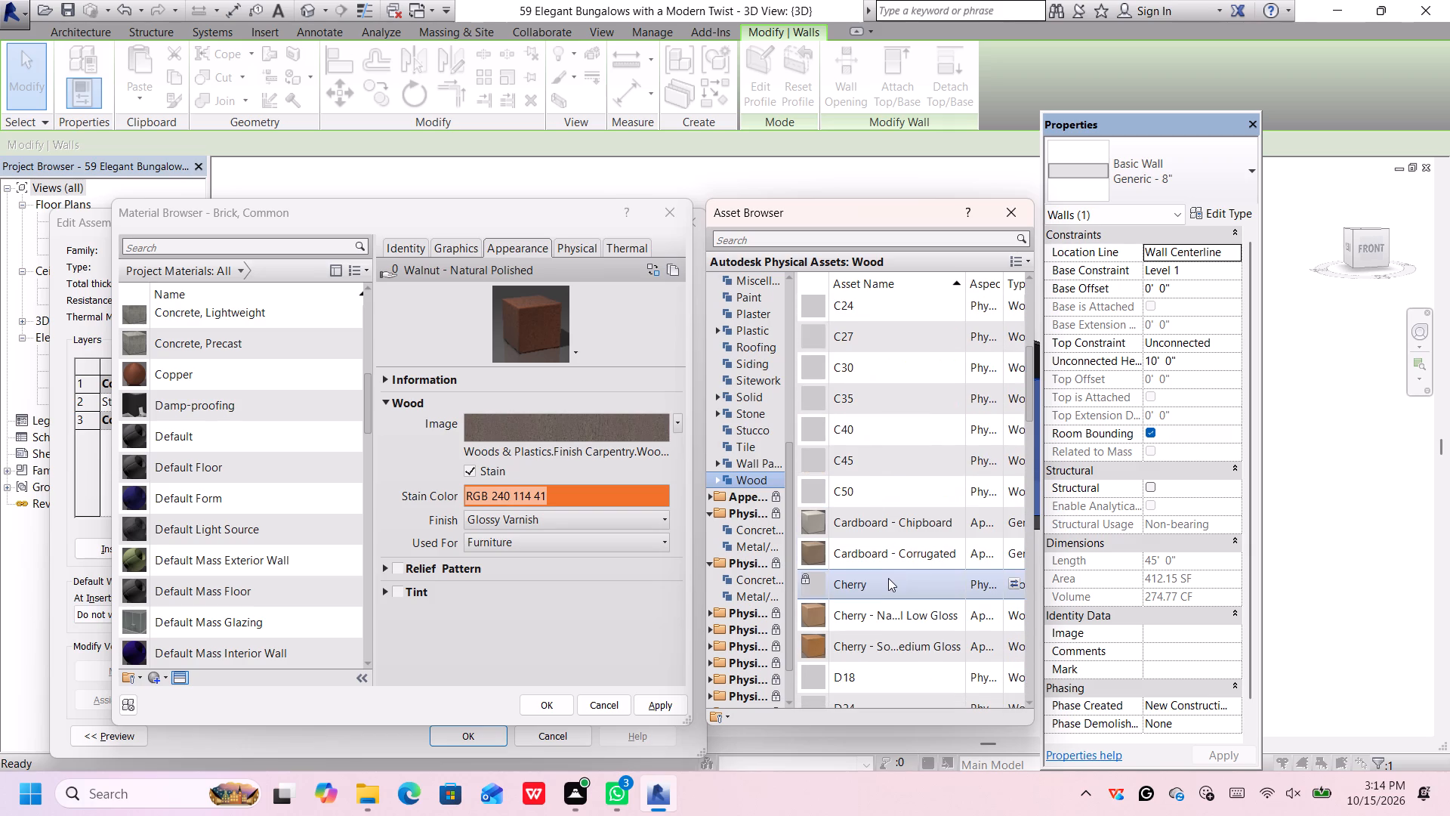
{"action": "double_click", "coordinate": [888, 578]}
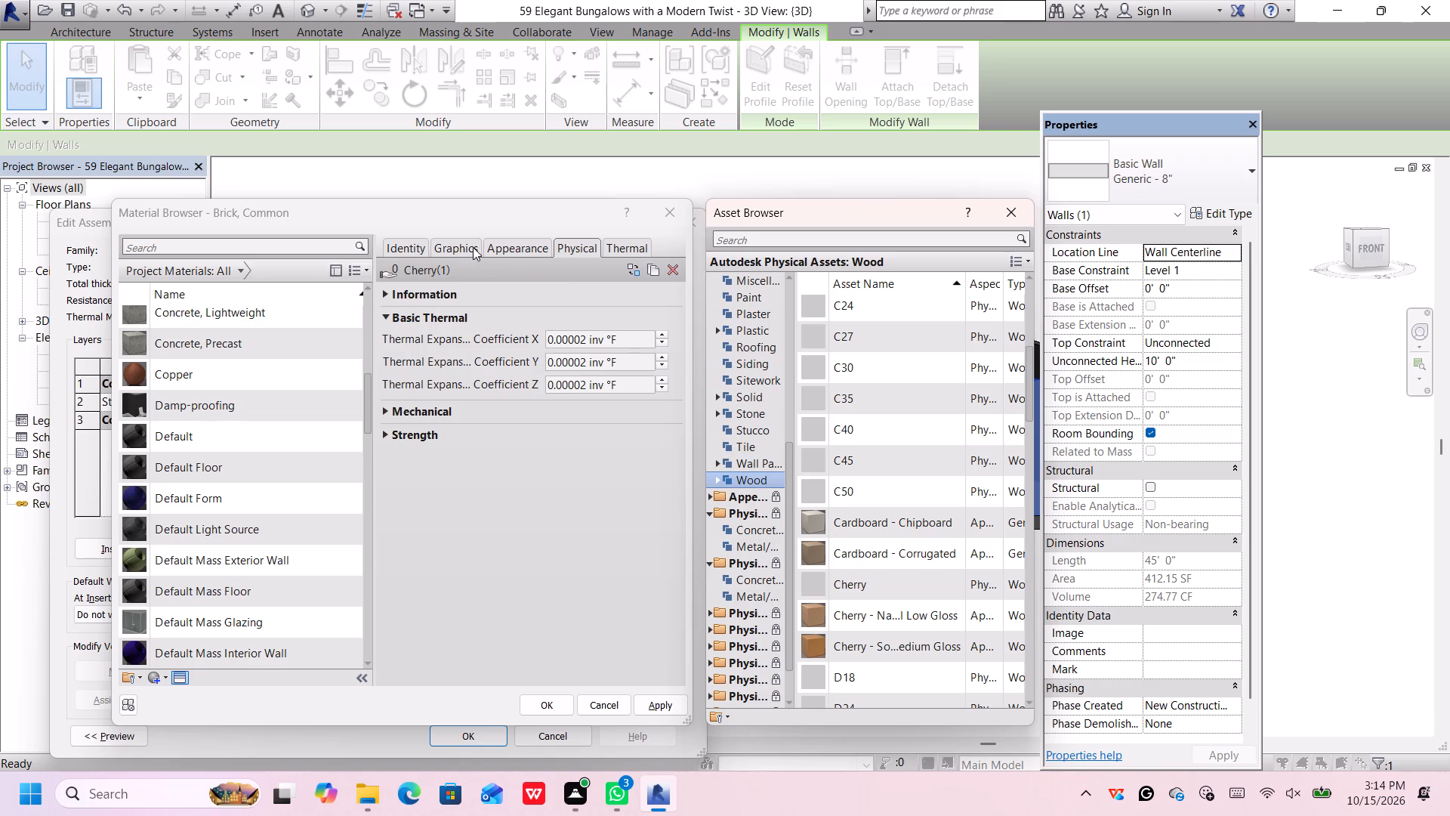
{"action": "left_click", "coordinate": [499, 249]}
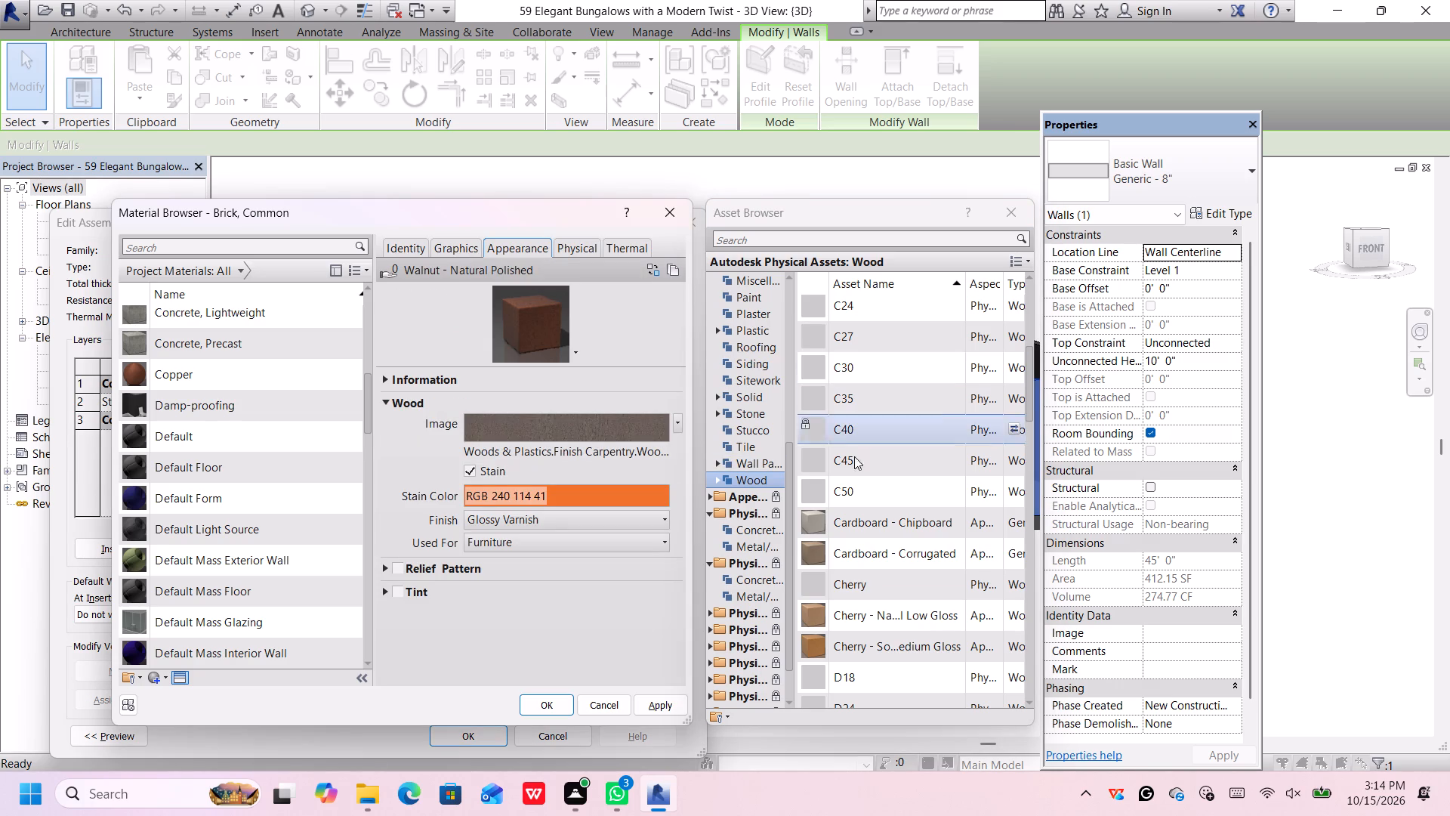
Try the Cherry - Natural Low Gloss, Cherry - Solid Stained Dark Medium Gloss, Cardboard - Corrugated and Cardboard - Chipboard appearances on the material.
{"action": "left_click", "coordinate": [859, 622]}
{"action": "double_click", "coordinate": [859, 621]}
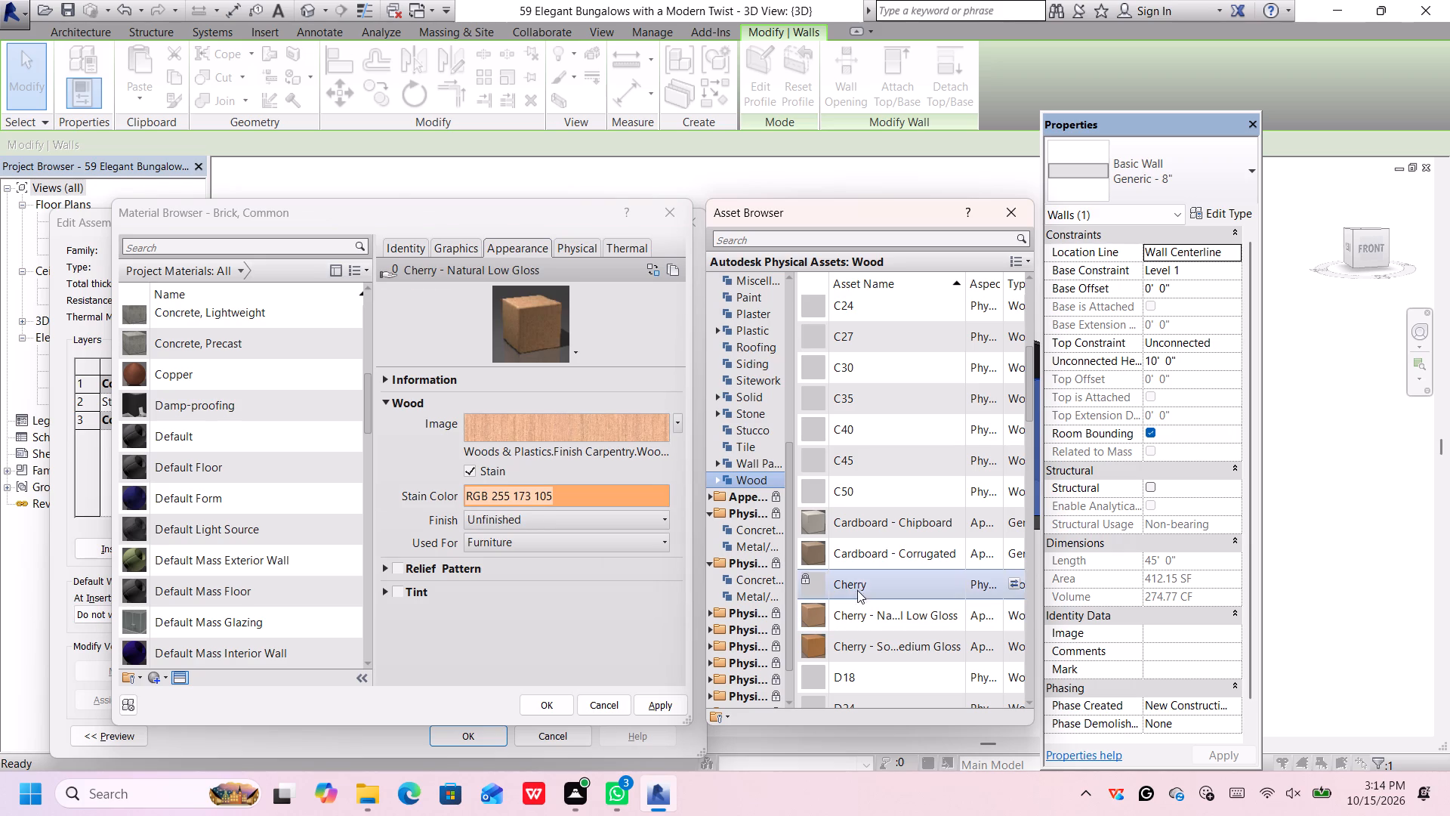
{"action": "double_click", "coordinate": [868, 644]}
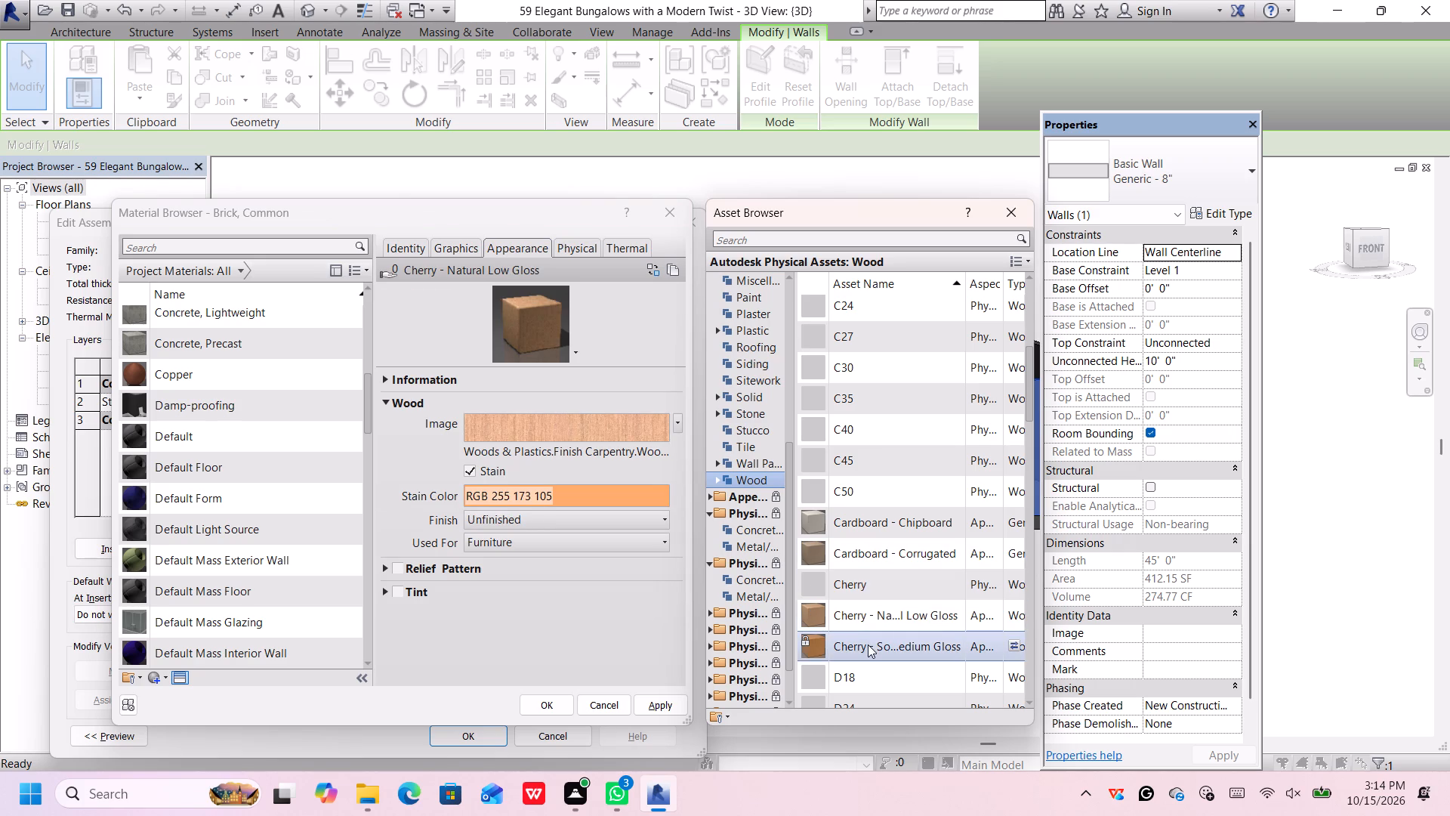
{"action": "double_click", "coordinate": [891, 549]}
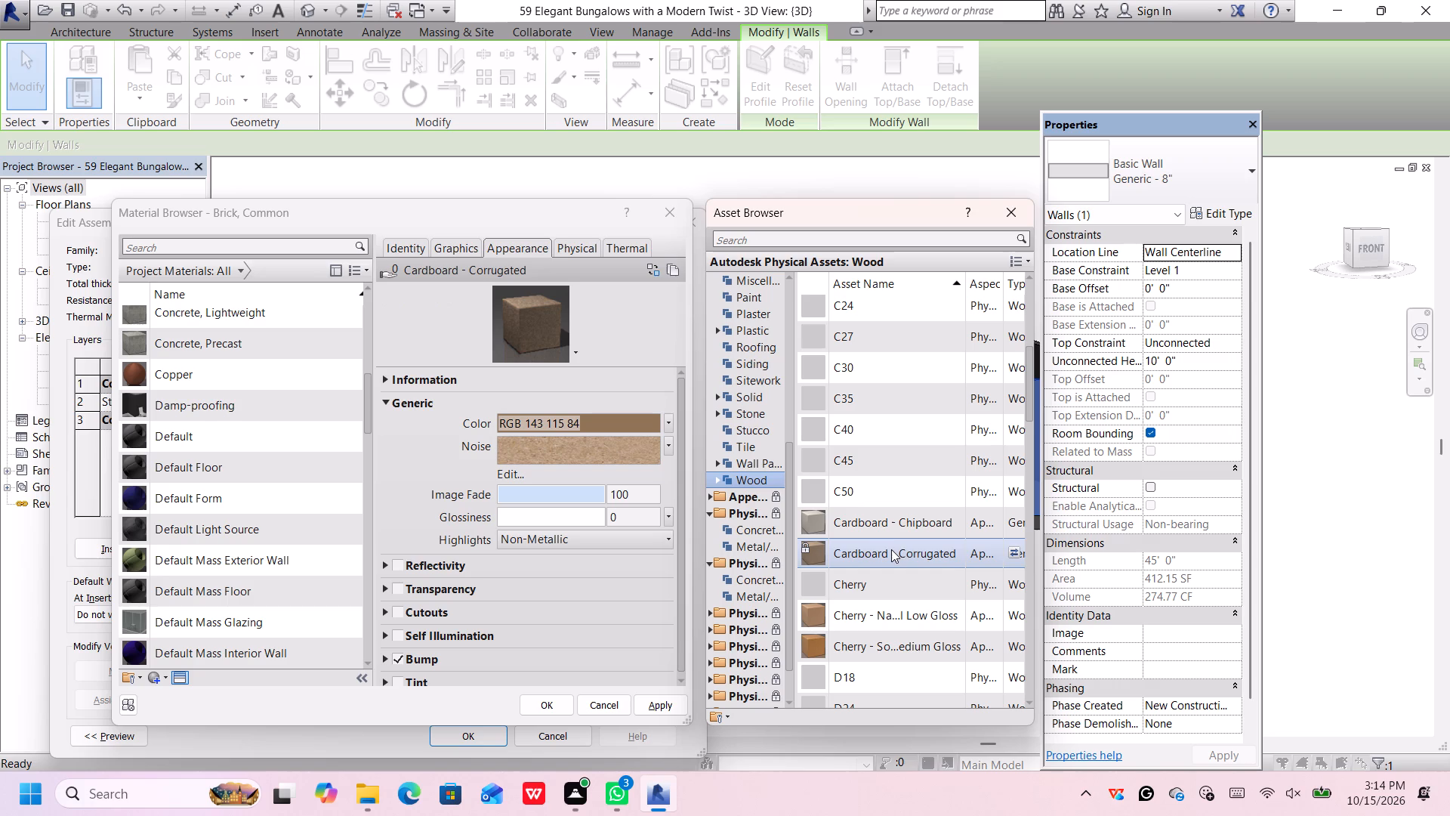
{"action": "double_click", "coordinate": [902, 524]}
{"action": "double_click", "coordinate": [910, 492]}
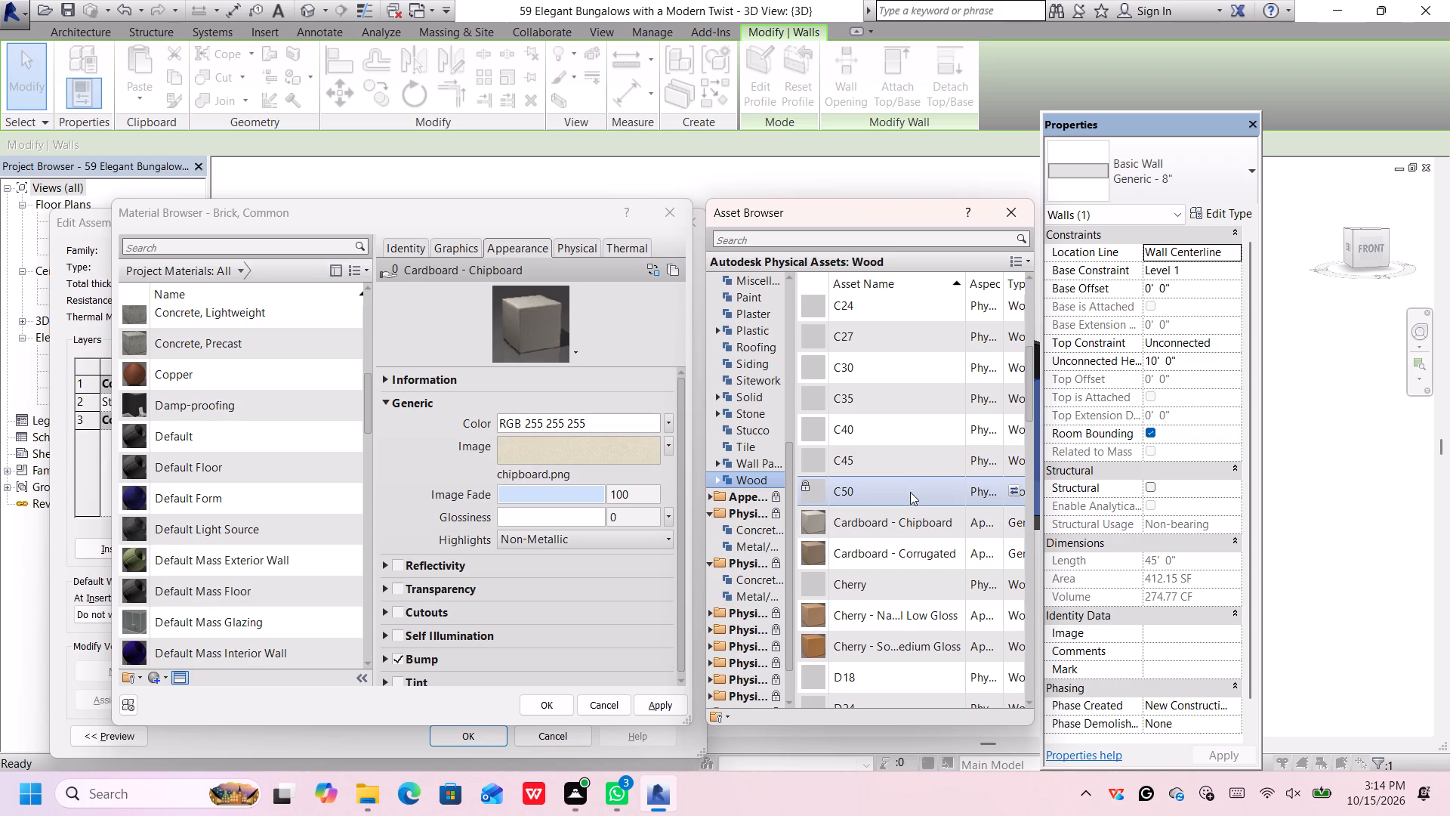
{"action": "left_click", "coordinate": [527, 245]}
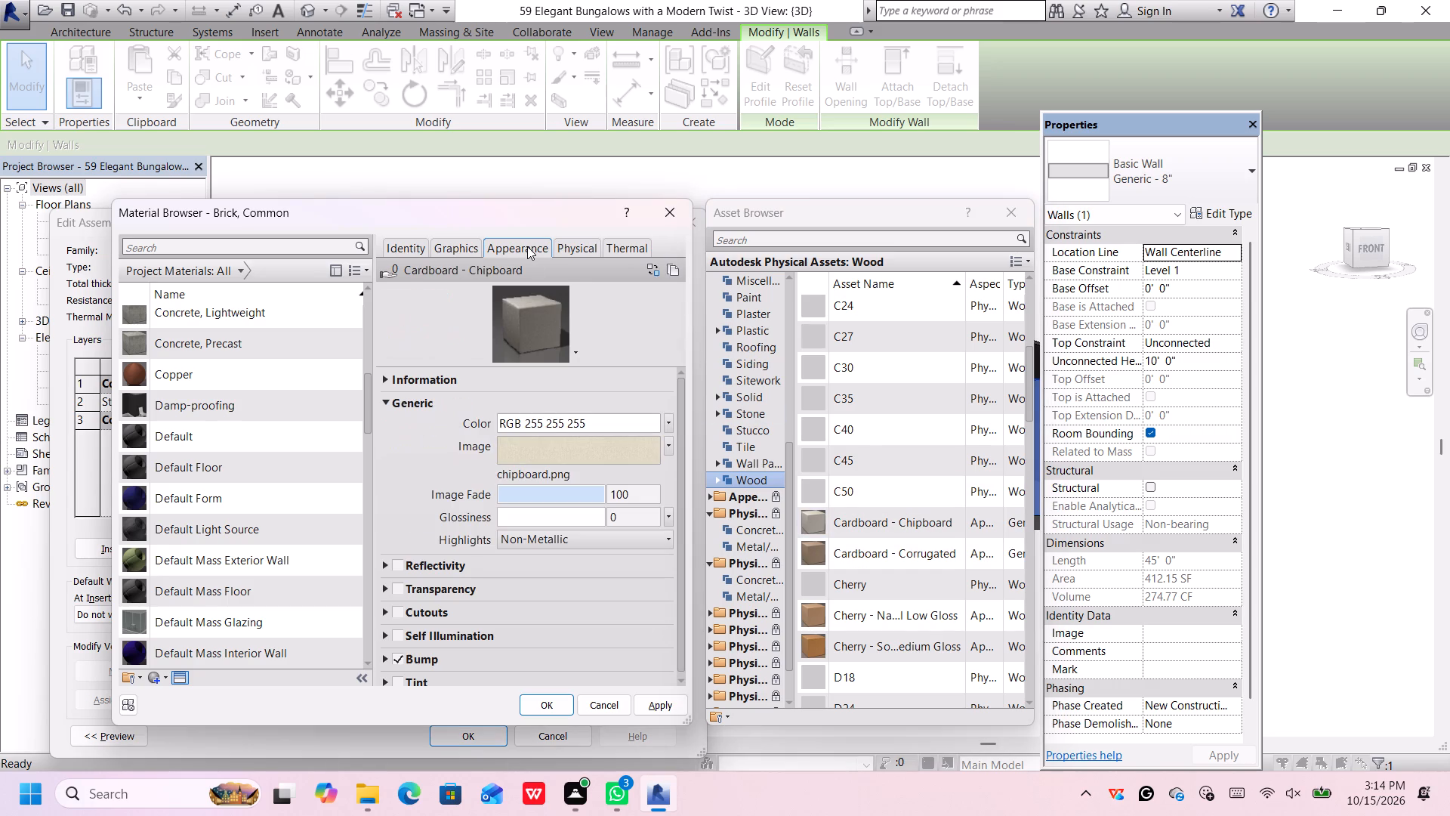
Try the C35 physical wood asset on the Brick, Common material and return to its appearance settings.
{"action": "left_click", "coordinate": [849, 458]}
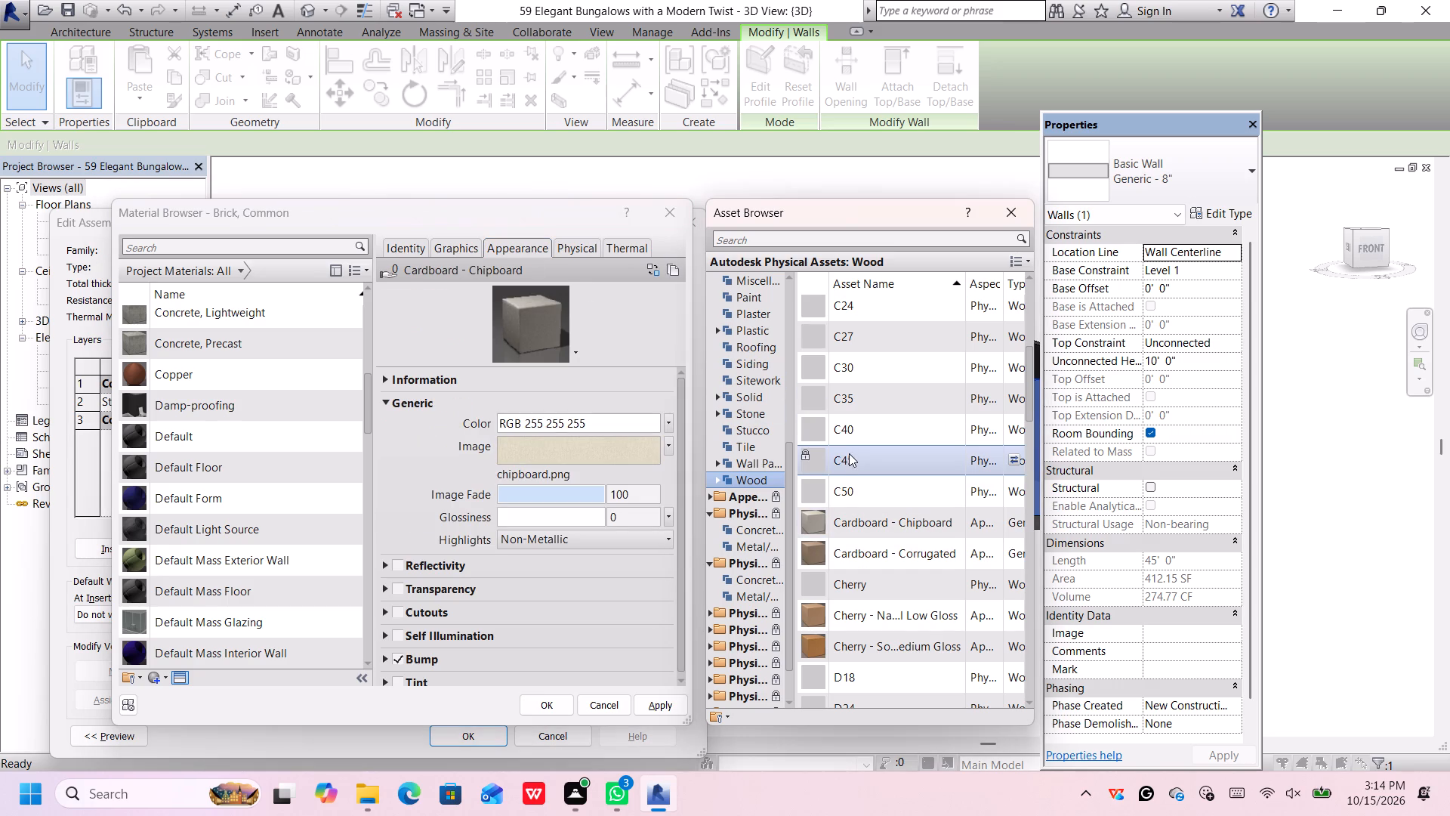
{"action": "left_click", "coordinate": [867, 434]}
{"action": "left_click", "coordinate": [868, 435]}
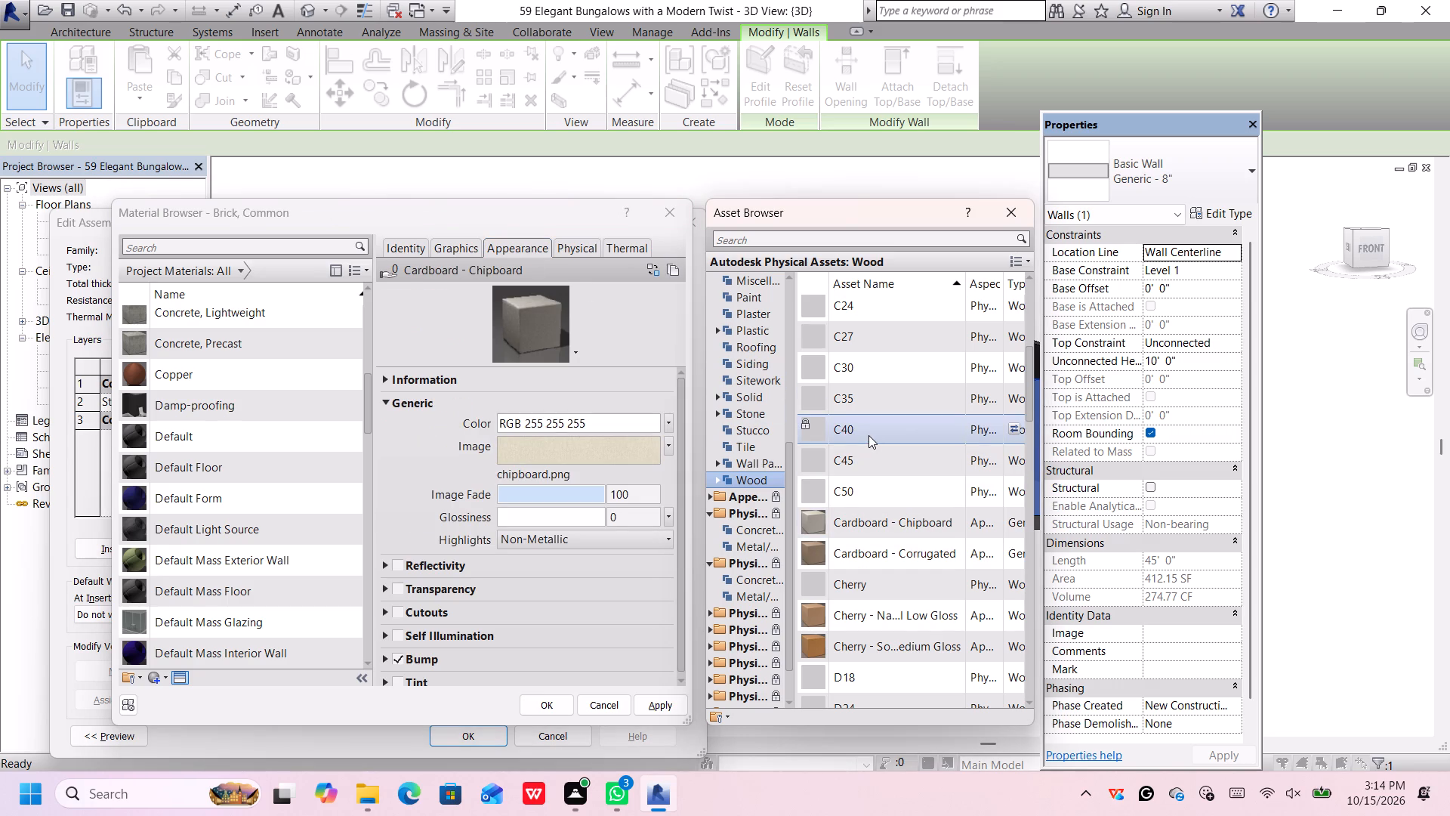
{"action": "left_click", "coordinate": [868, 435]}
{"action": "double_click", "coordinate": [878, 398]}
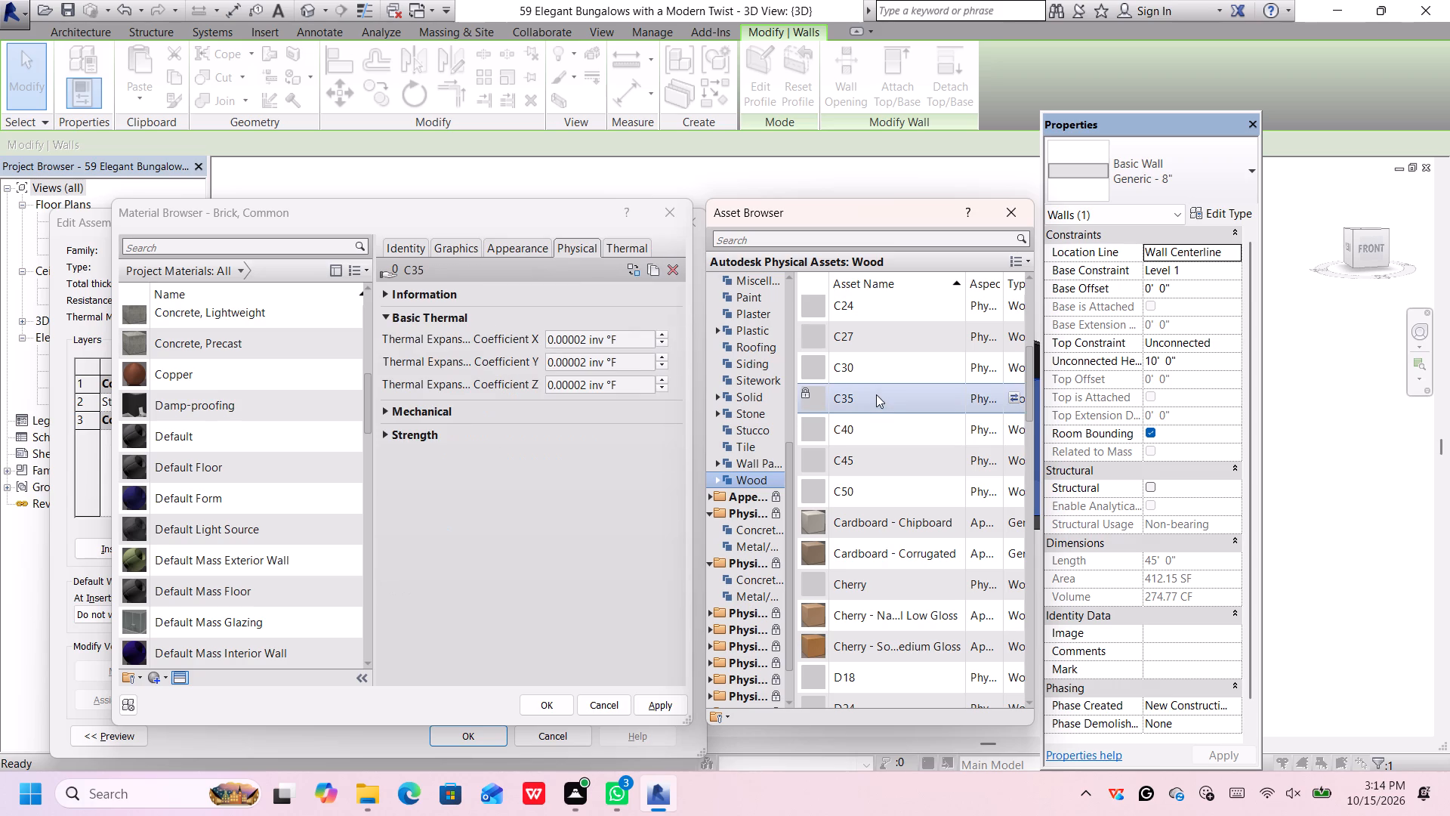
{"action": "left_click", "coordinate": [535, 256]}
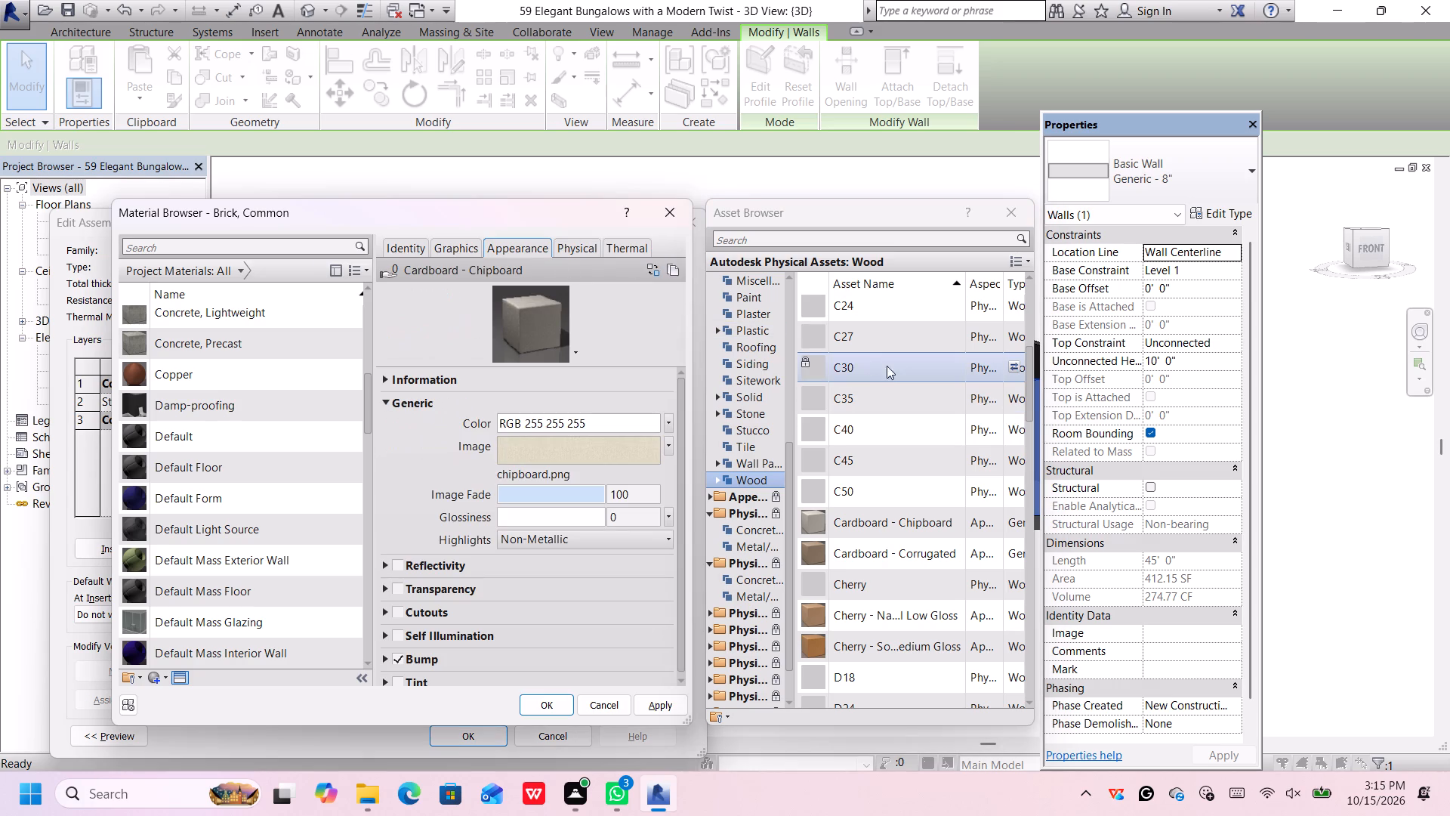
Replace the Brick, Common material's physical asset with Birch - Yellow and return to the appearance settings.
{"action": "scroll", "coordinate": [906, 375], "scroll_direction": "up", "scroll_amount": 4}
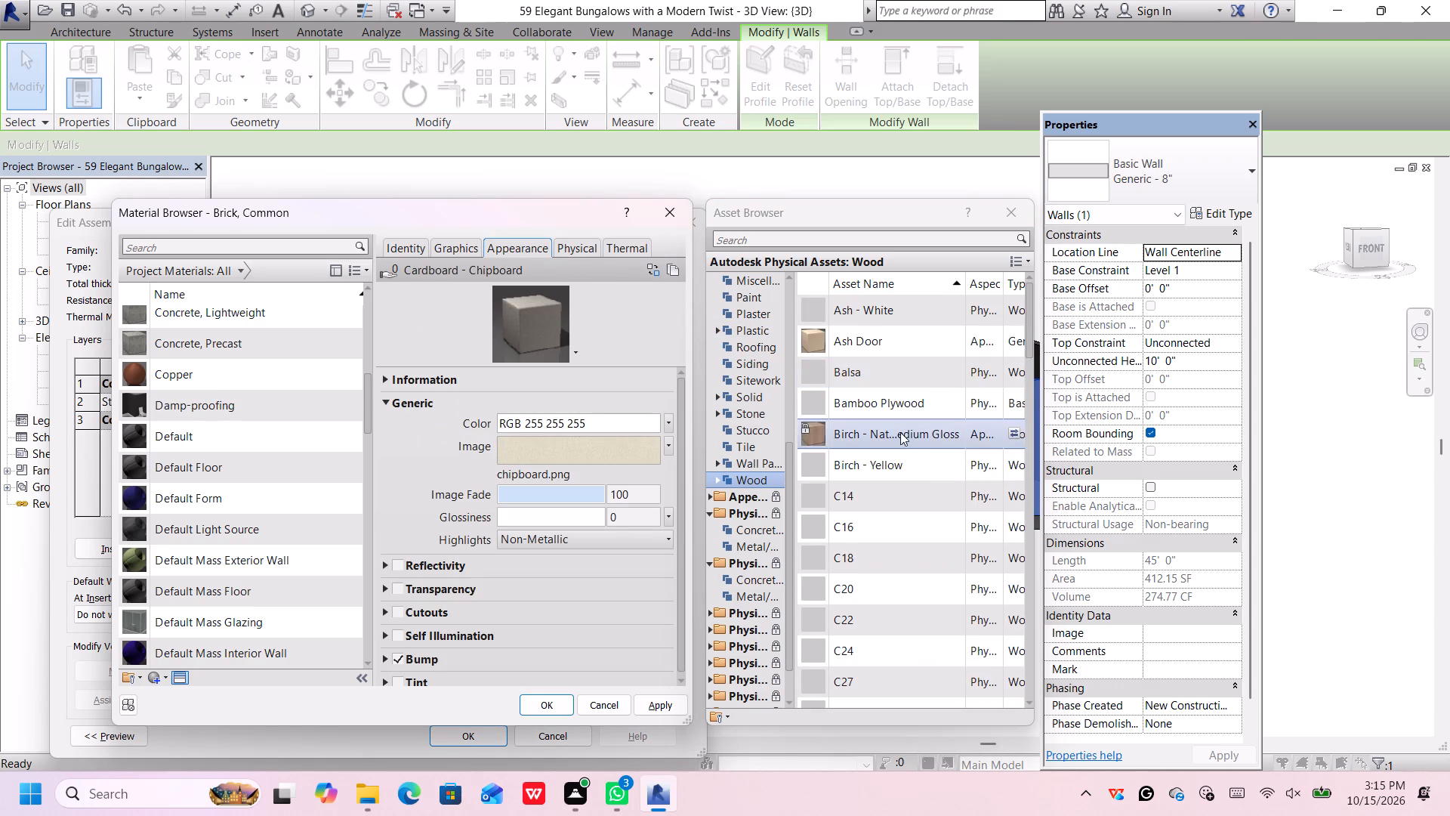
{"action": "double_click", "coordinate": [900, 462]}
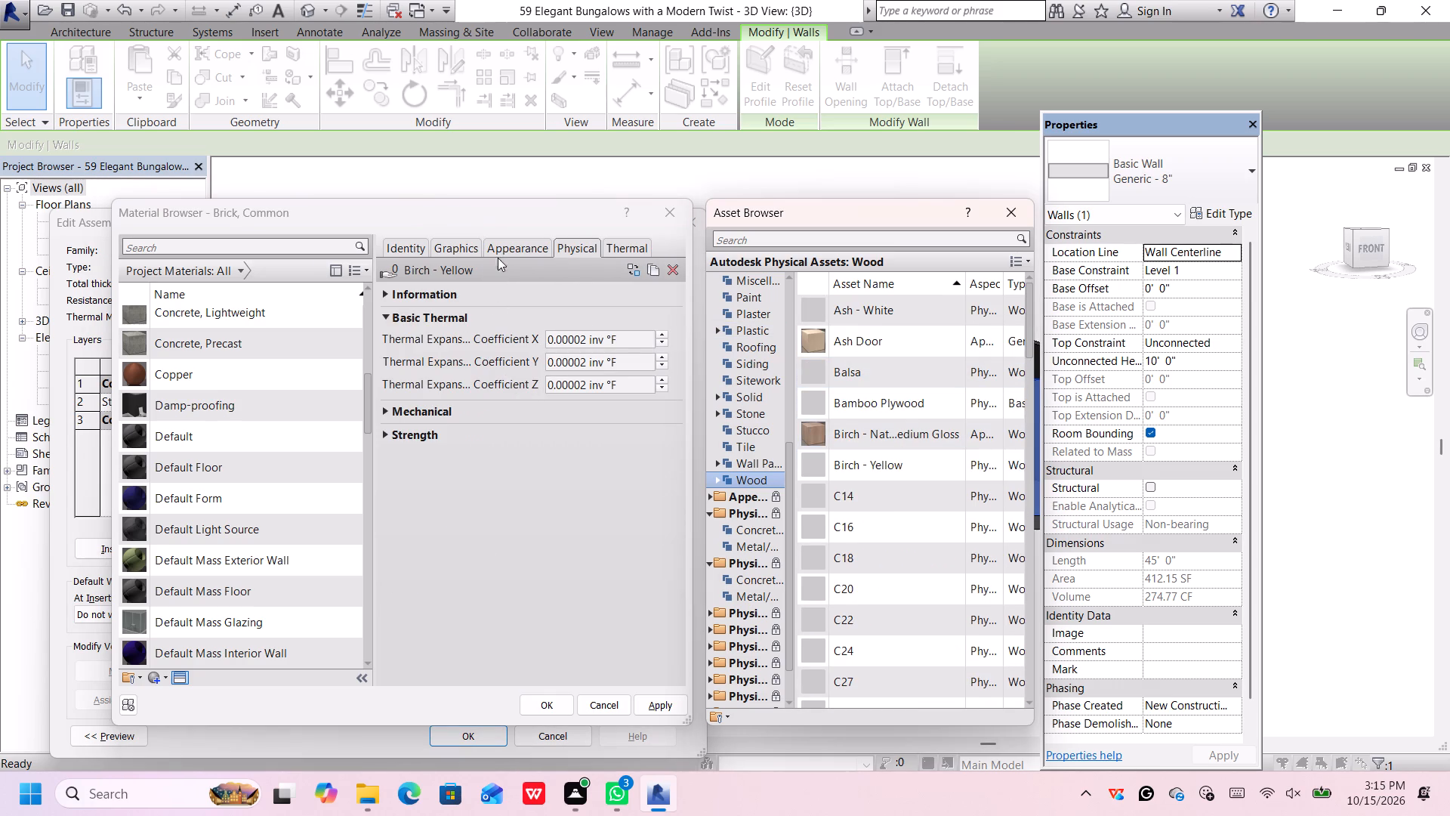
{"action": "left_click", "coordinate": [516, 243]}
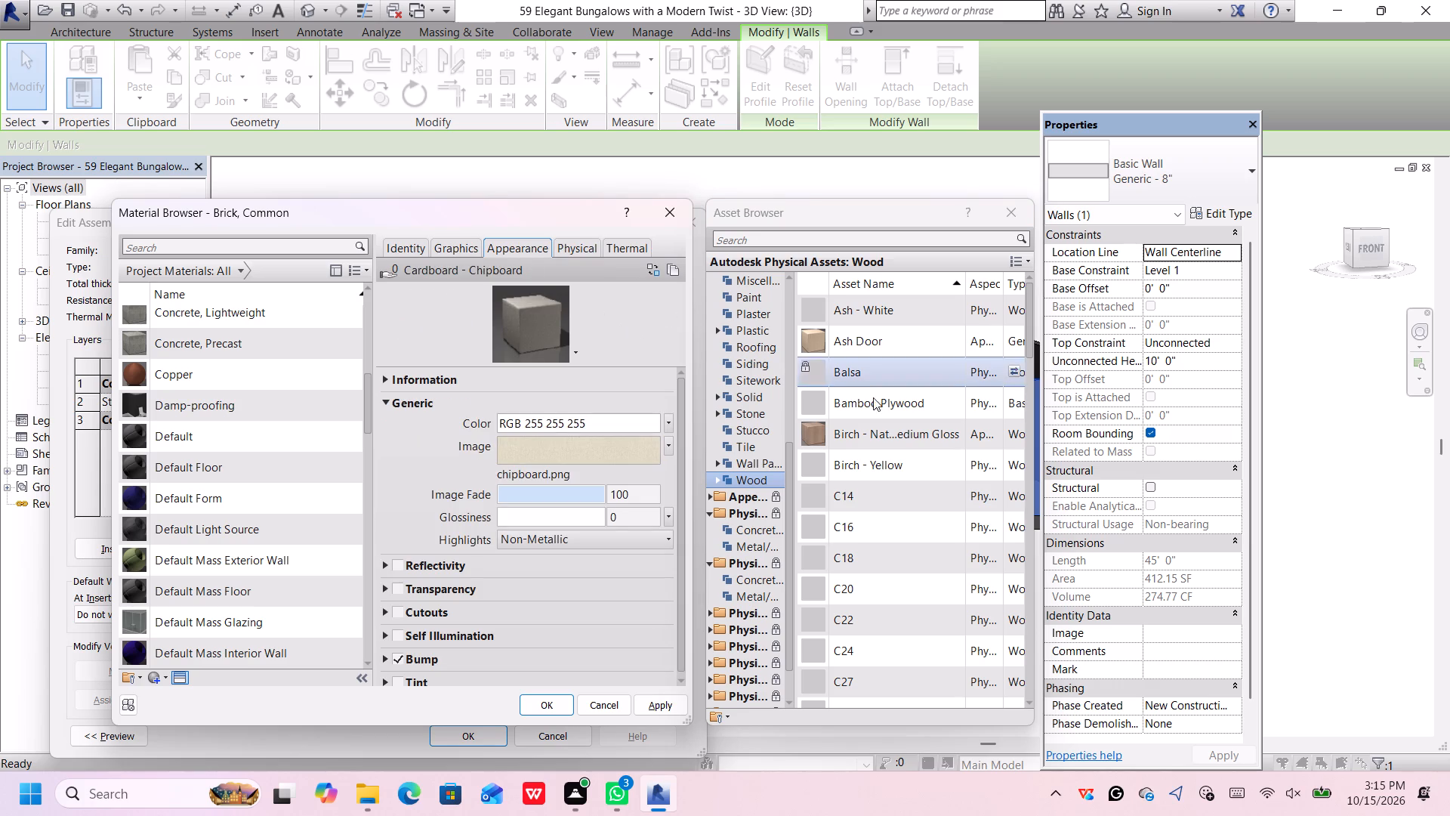
Browse the Wood assets again and replace the Brick, Common material's appearance with Walnut - Natural Polished.
{"action": "scroll", "coordinate": [881, 393], "scroll_direction": "up", "scroll_amount": 4}
{"action": "scroll", "coordinate": [881, 394], "scroll_direction": "down", "scroll_amount": 6}
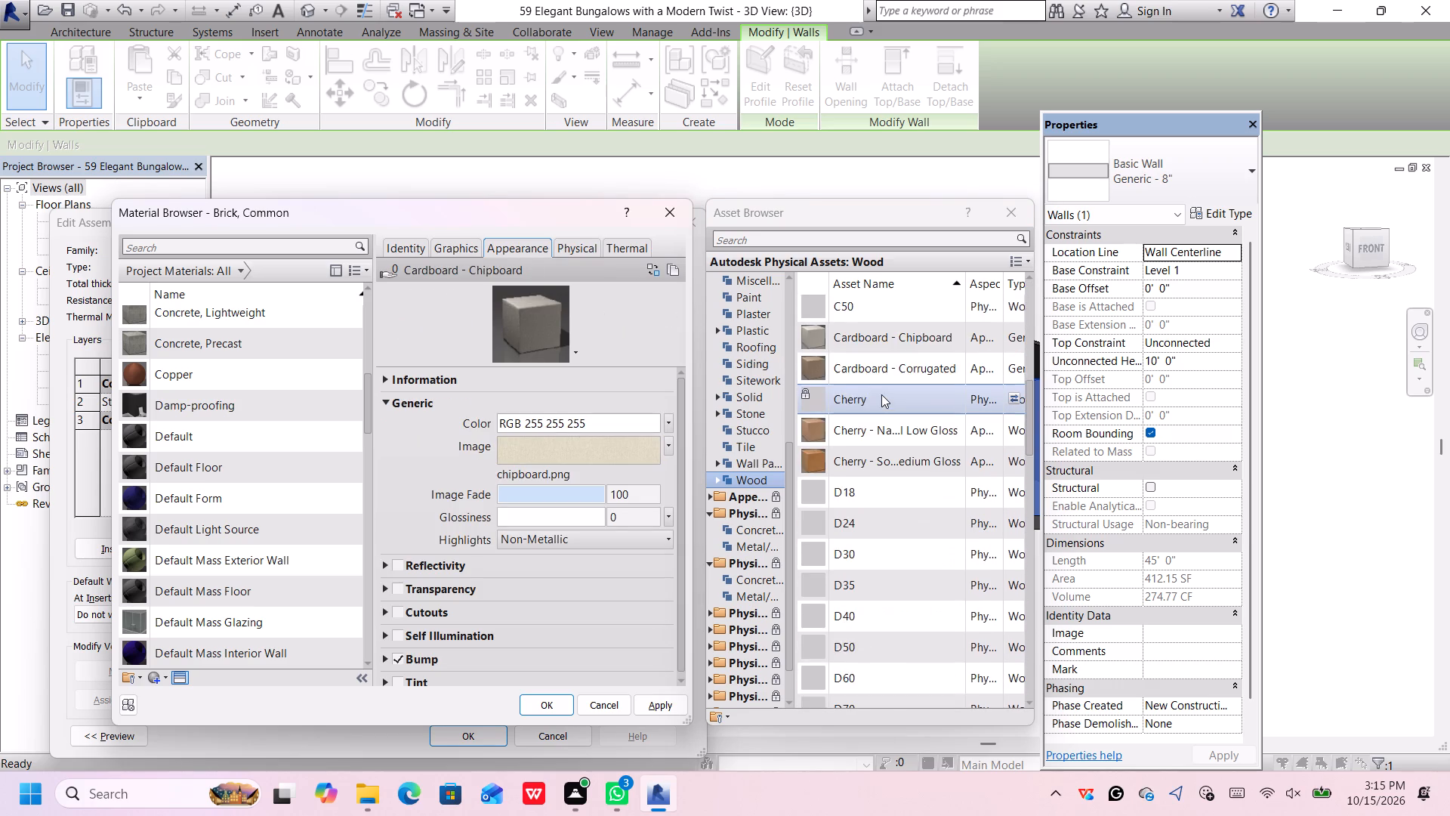
{"action": "scroll", "coordinate": [881, 397], "scroll_direction": "down", "scroll_amount": 5}
{"action": "scroll", "coordinate": [903, 482], "scroll_direction": "down", "scroll_amount": 3}
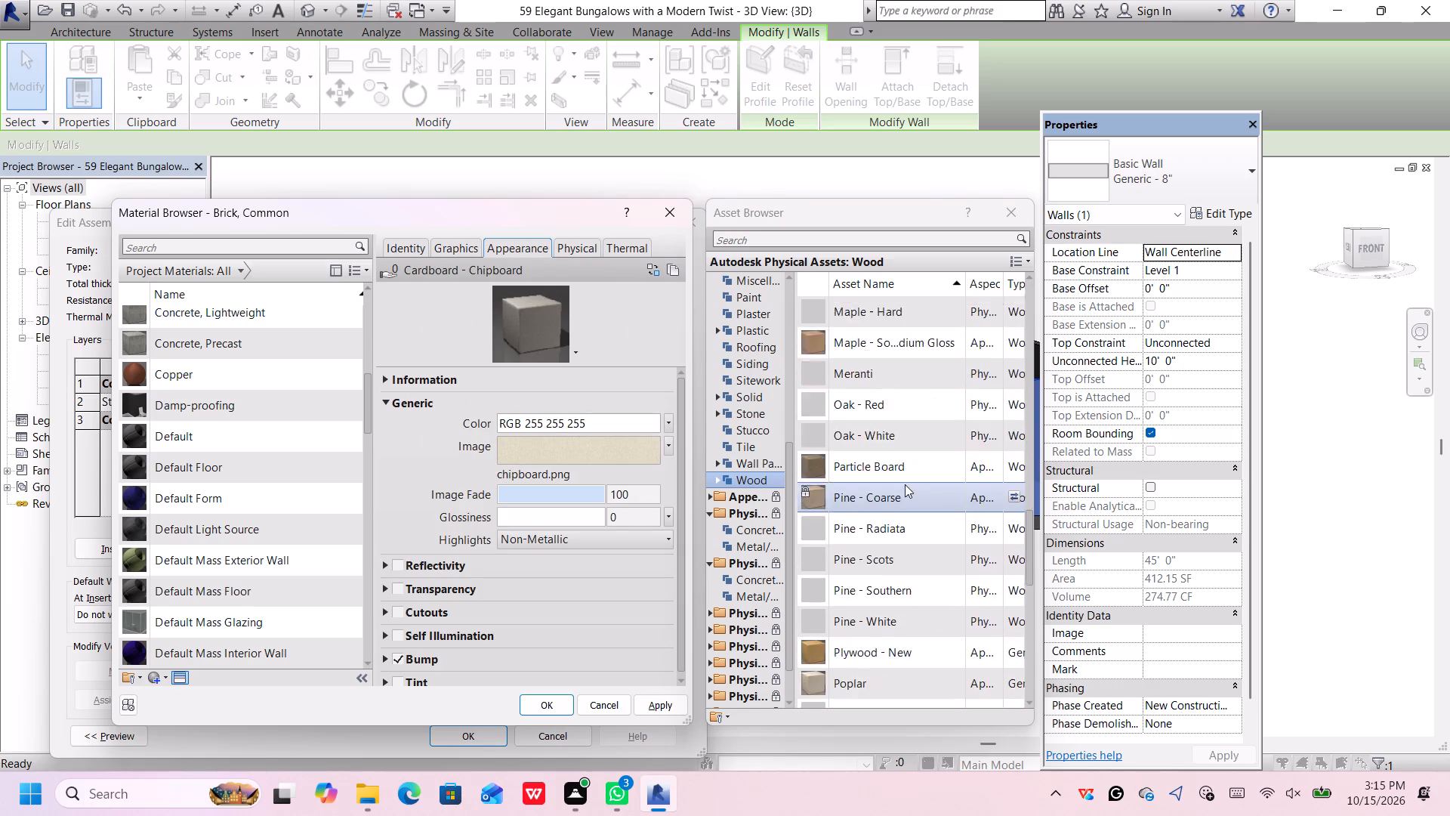
{"action": "scroll", "coordinate": [905, 484], "scroll_direction": "down", "scroll_amount": 3}
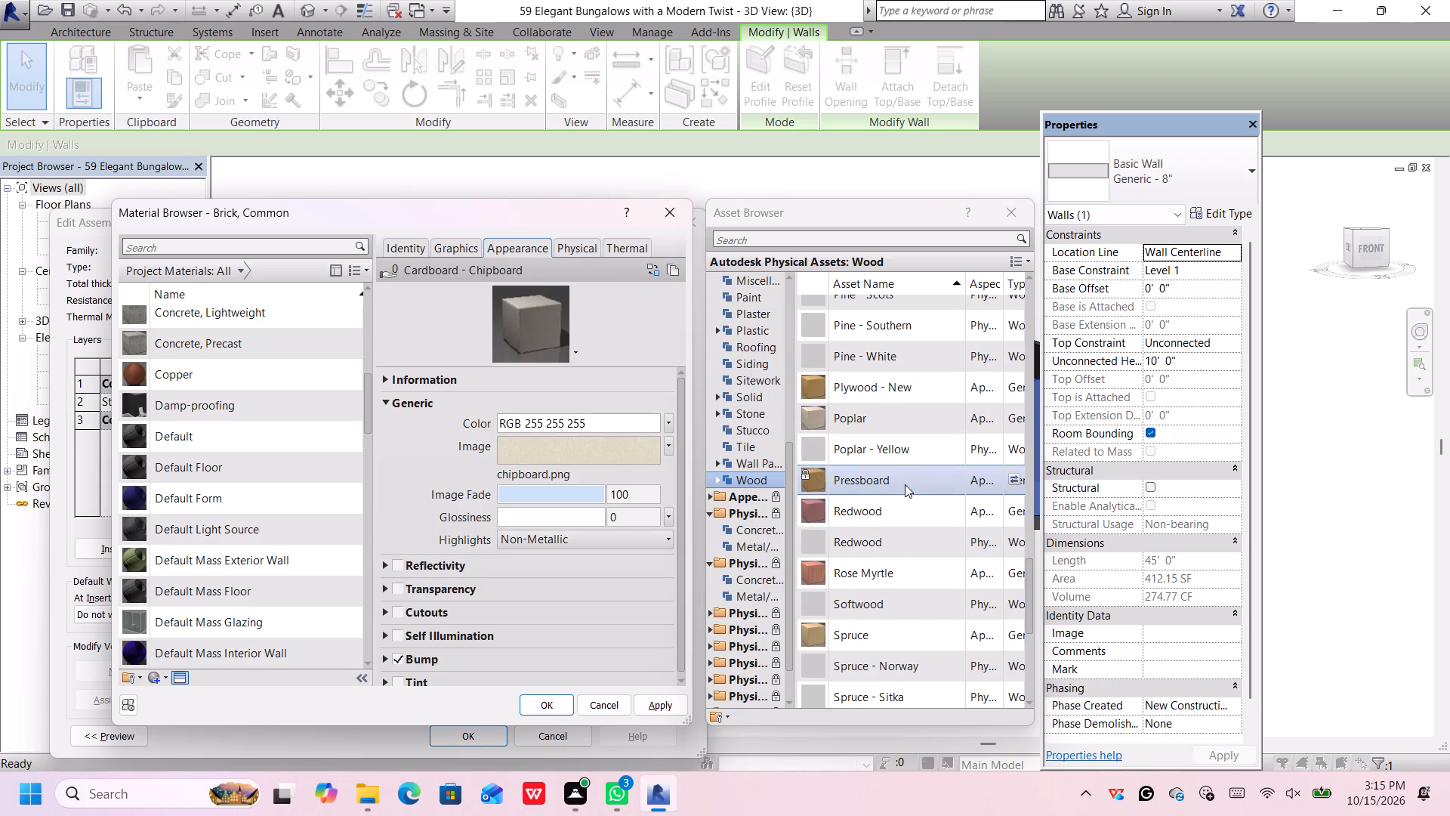
{"action": "scroll", "coordinate": [905, 484], "scroll_direction": "down", "scroll_amount": 9}
{"action": "scroll", "coordinate": [889, 652], "scroll_direction": "up", "scroll_amount": 1}
{"action": "scroll", "coordinate": [887, 641], "scroll_direction": "down", "scroll_amount": 5}
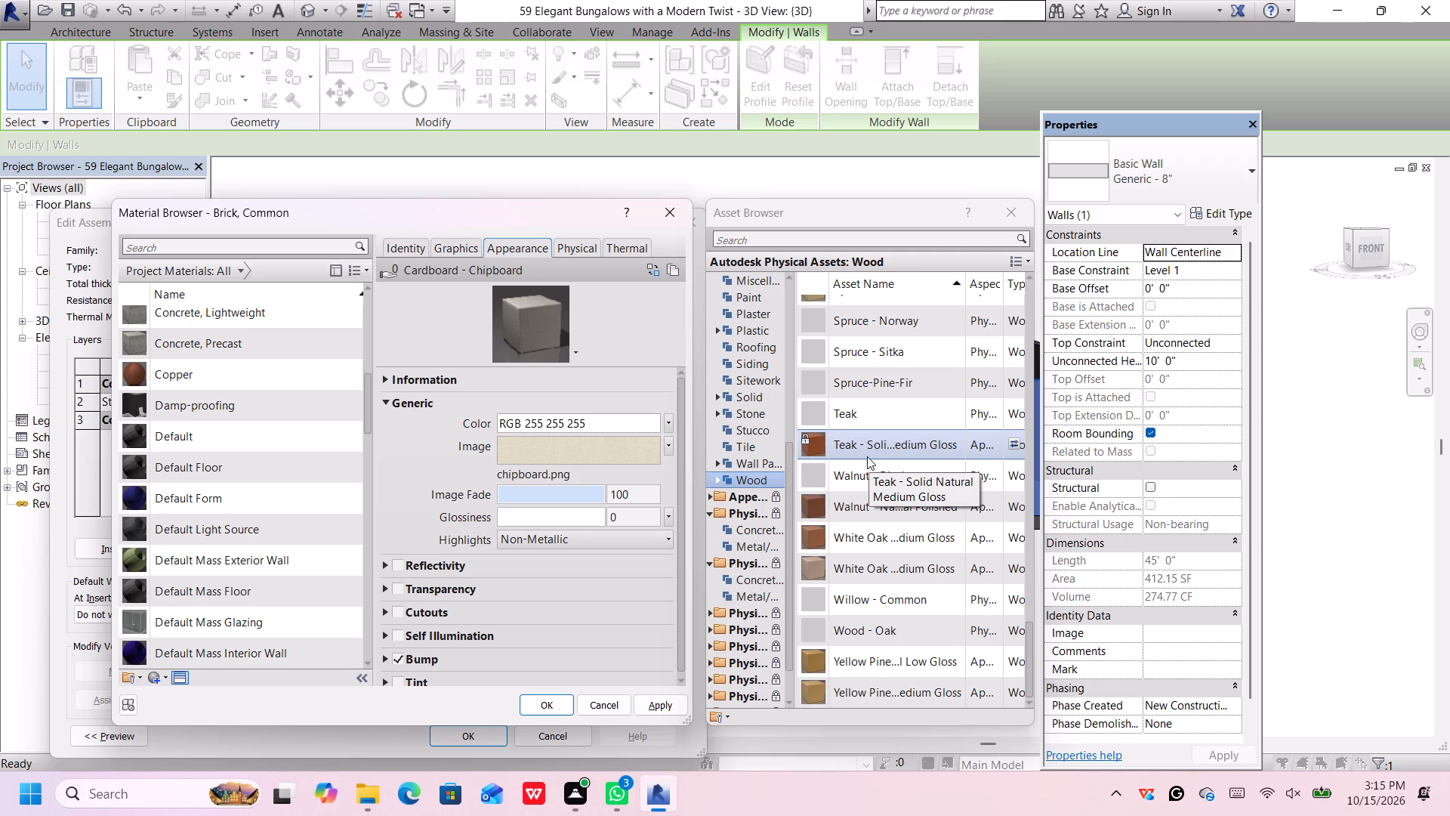
{"action": "left_click", "coordinate": [848, 502]}
{"action": "double_click", "coordinate": [848, 502]}
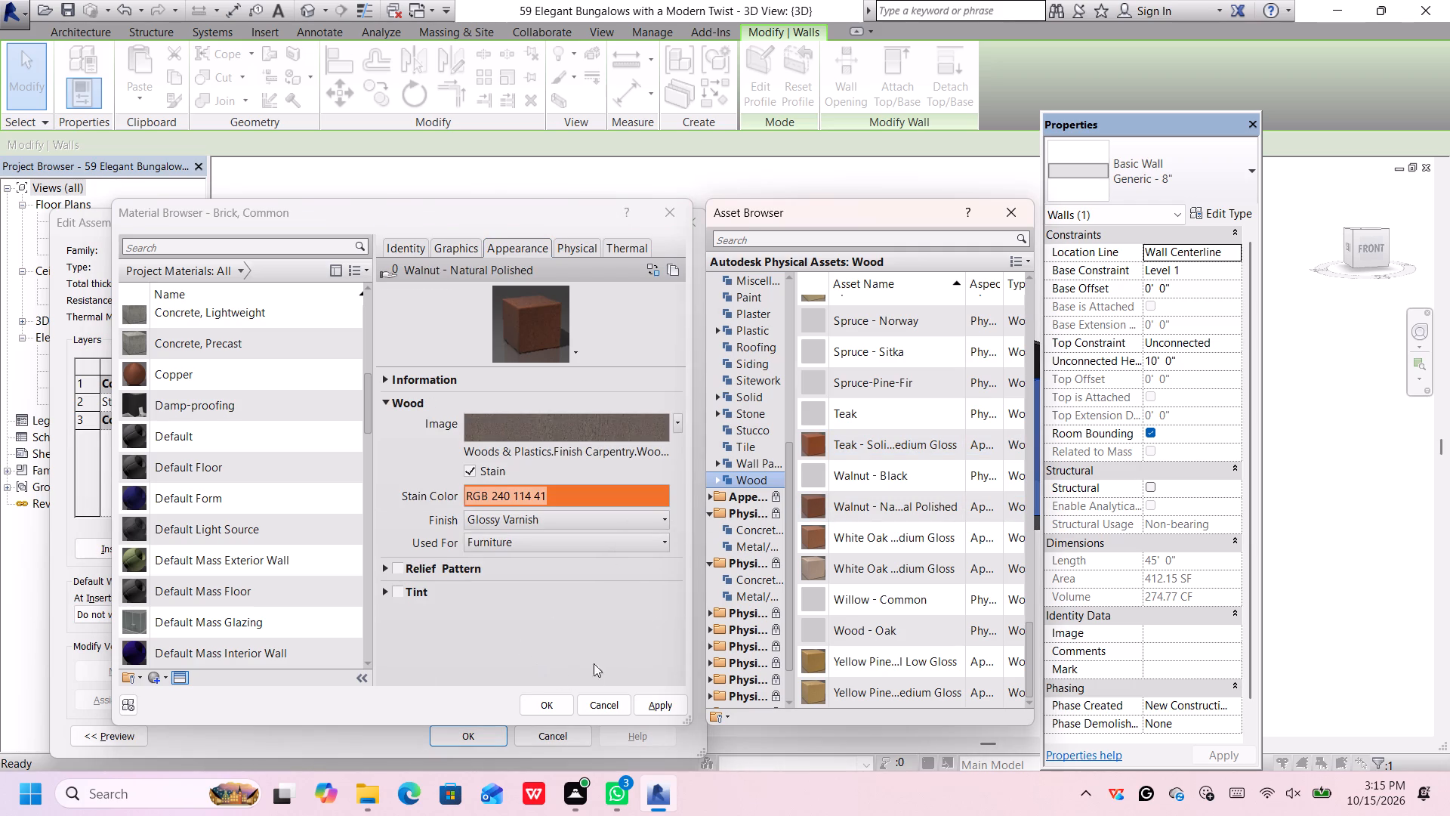
Replace the Brick, Common material's appearance with White Oak - Natural Medium Gloss from the Wood assets.
{"action": "double_click", "coordinate": [823, 503]}
{"action": "left_click", "coordinate": [822, 513]}
{"action": "double_click", "coordinate": [822, 537]}
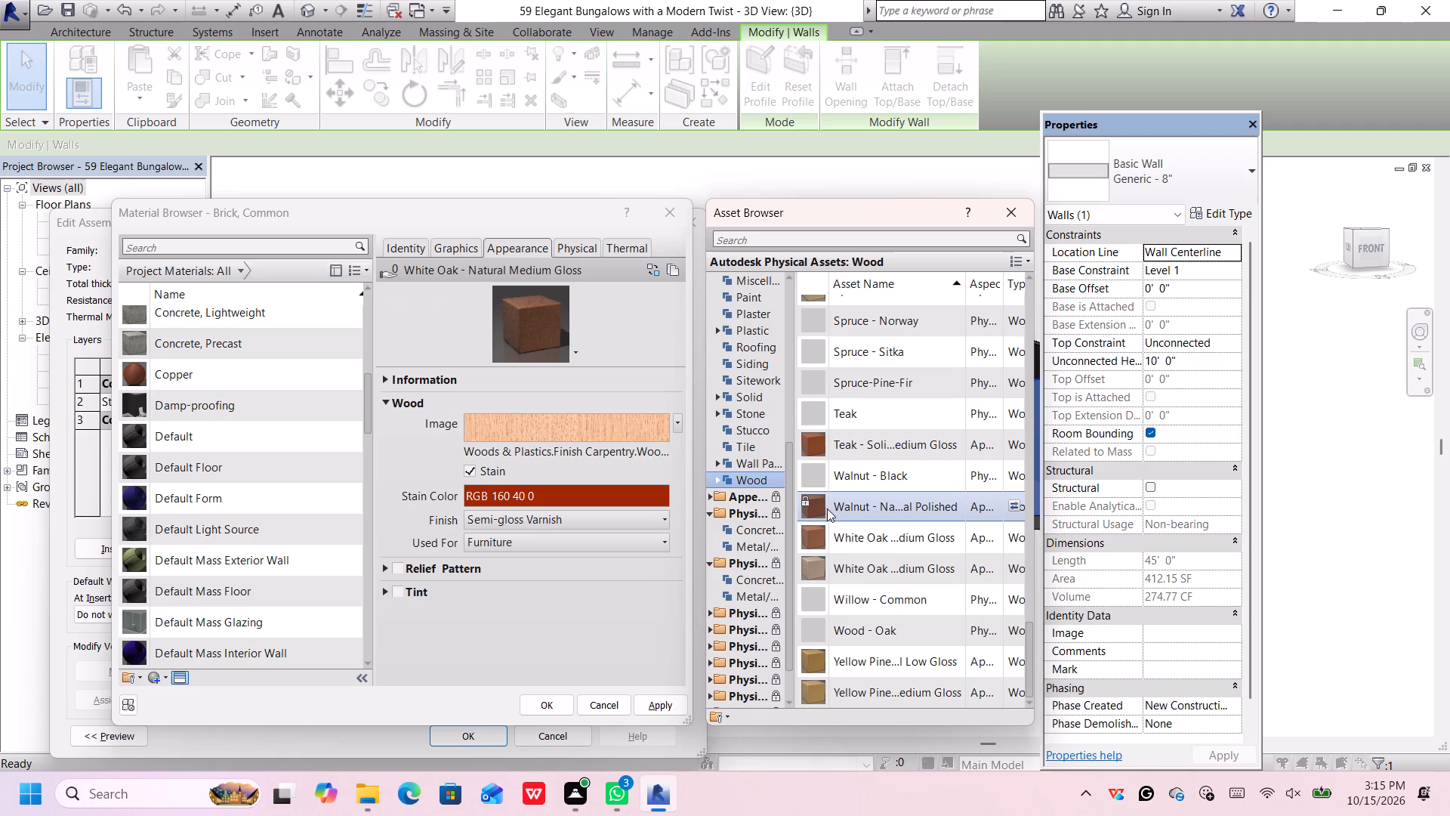
{"action": "double_click", "coordinate": [838, 442]}
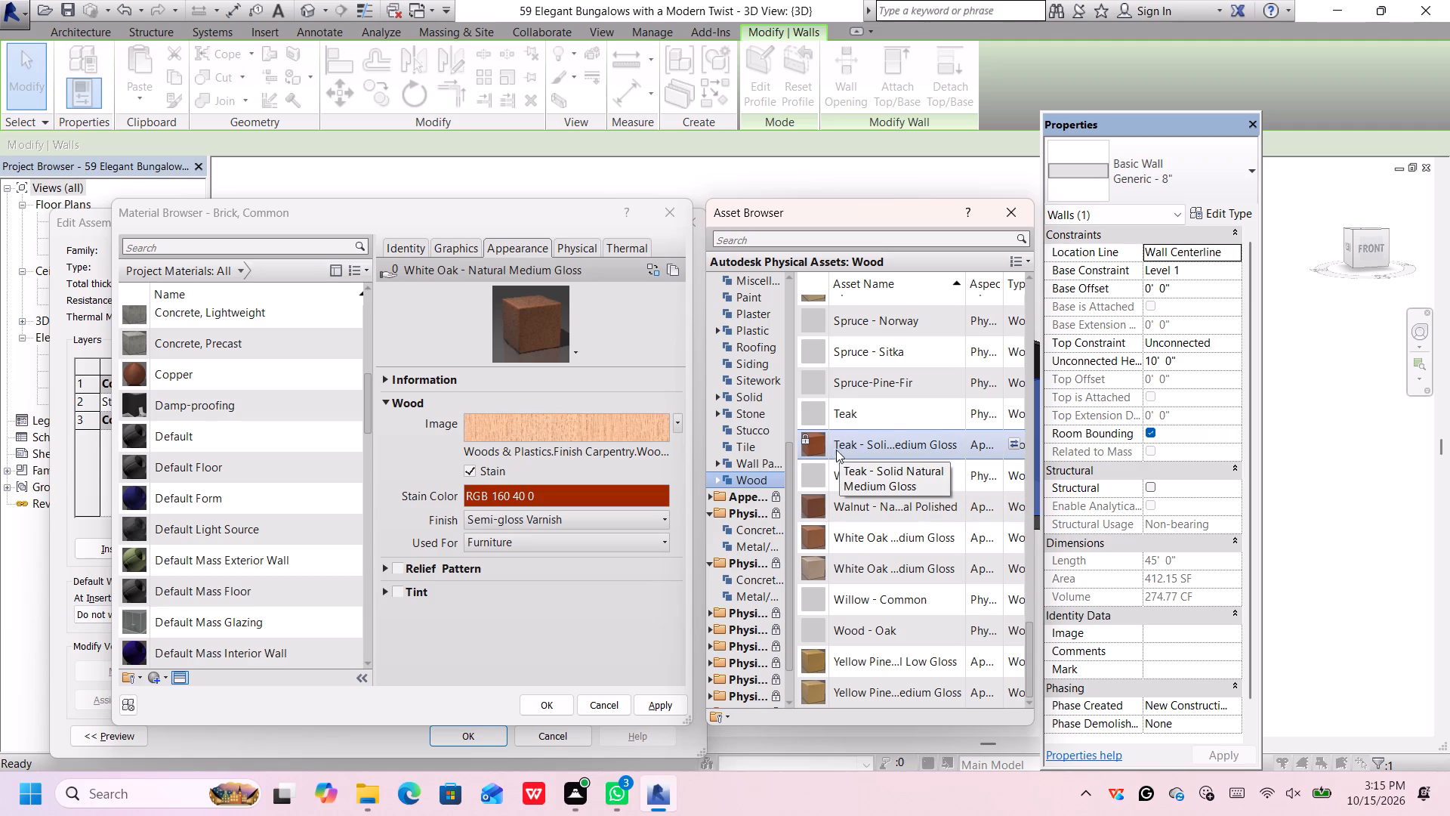
{"action": "left_click", "coordinate": [813, 437]}
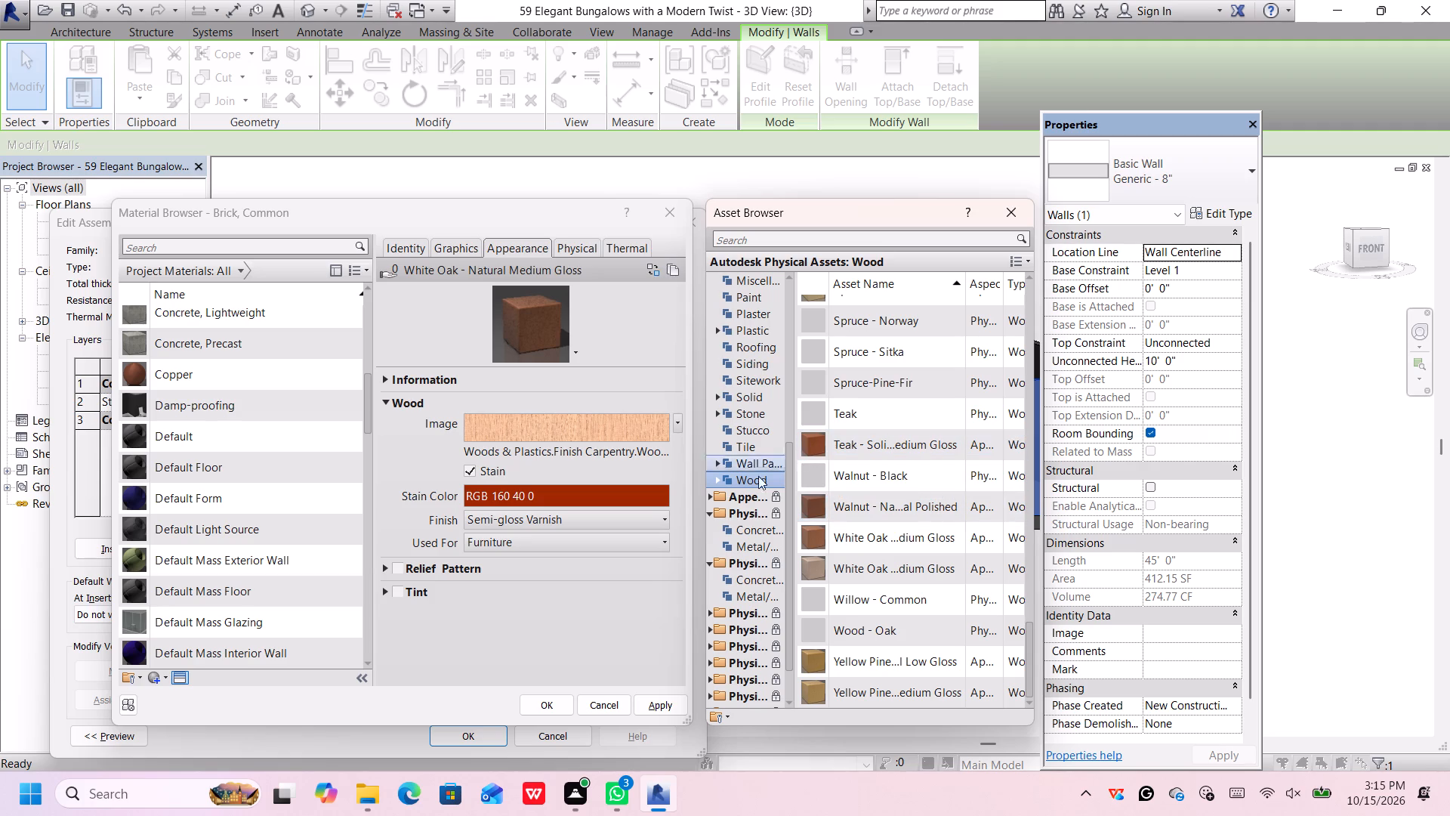
Set the White Oak appearance's stain color to RGB 128 64 64 and apply the material changes to the Generic - 8" wall type.
{"action": "left_click", "coordinate": [659, 494]}
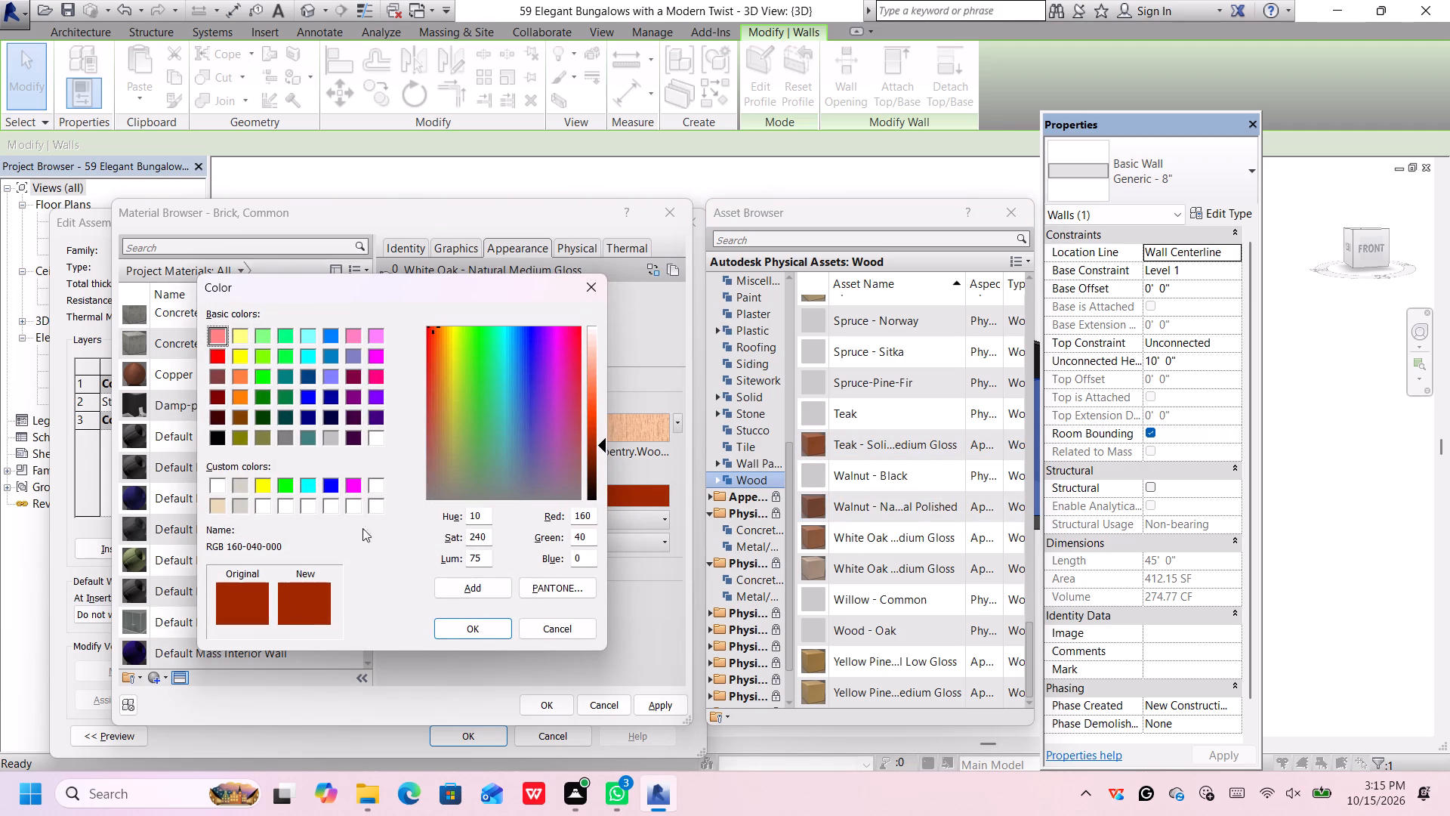
{"action": "left_click", "coordinate": [594, 422]}
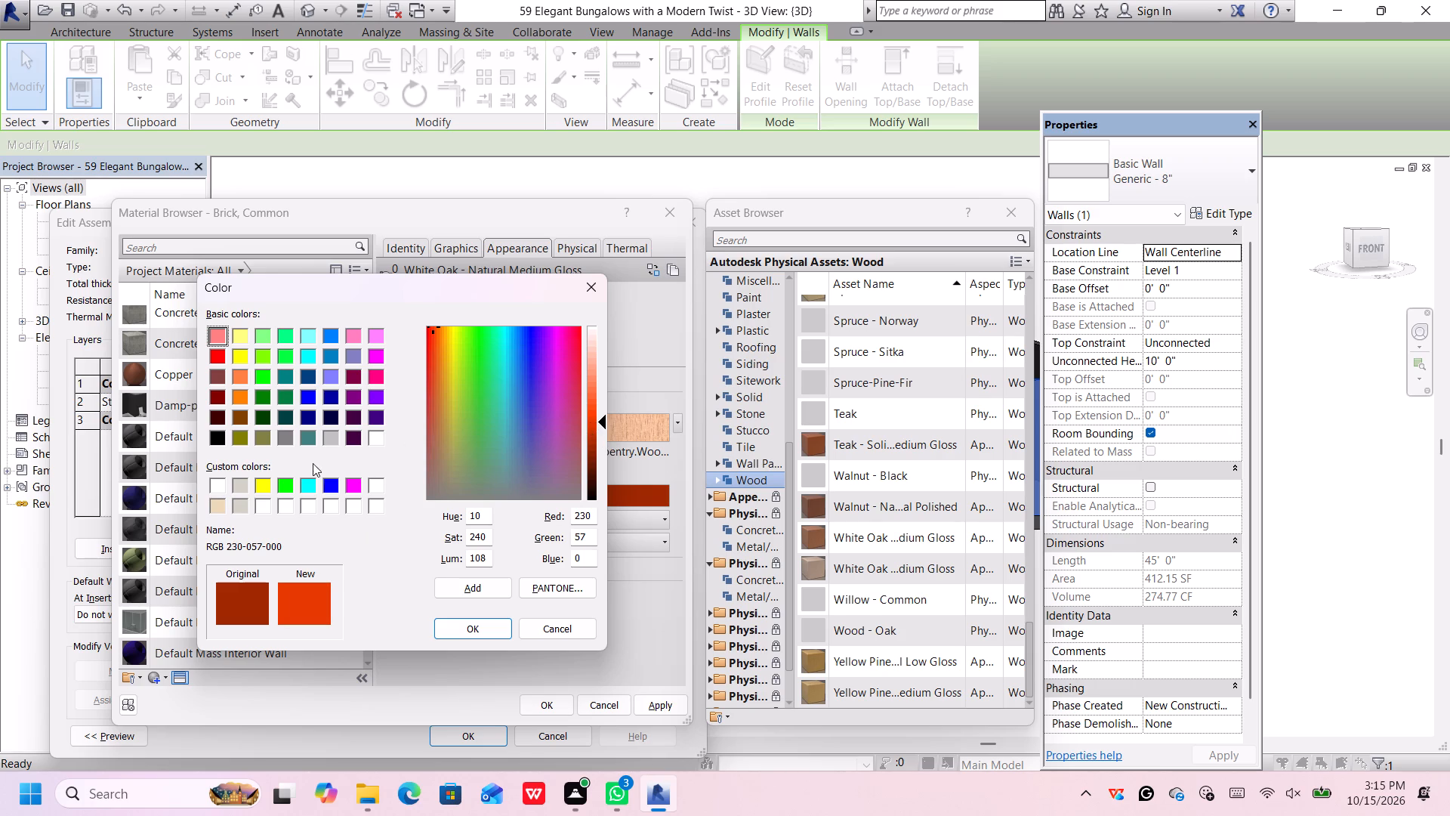
{"action": "left_click", "coordinate": [214, 392]}
{"action": "left_click", "coordinate": [211, 384]}
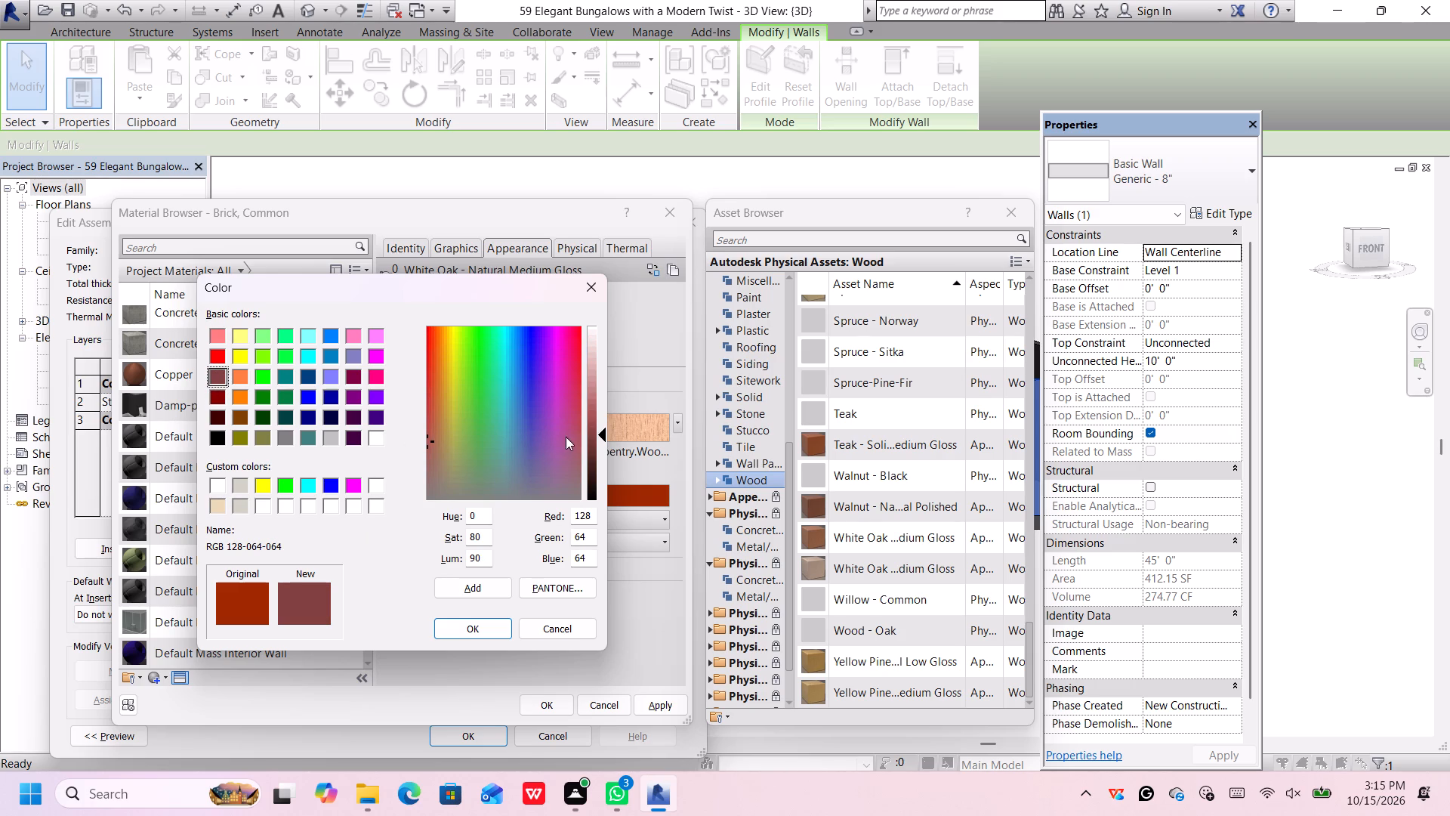
{"action": "left_click", "coordinate": [473, 636]}
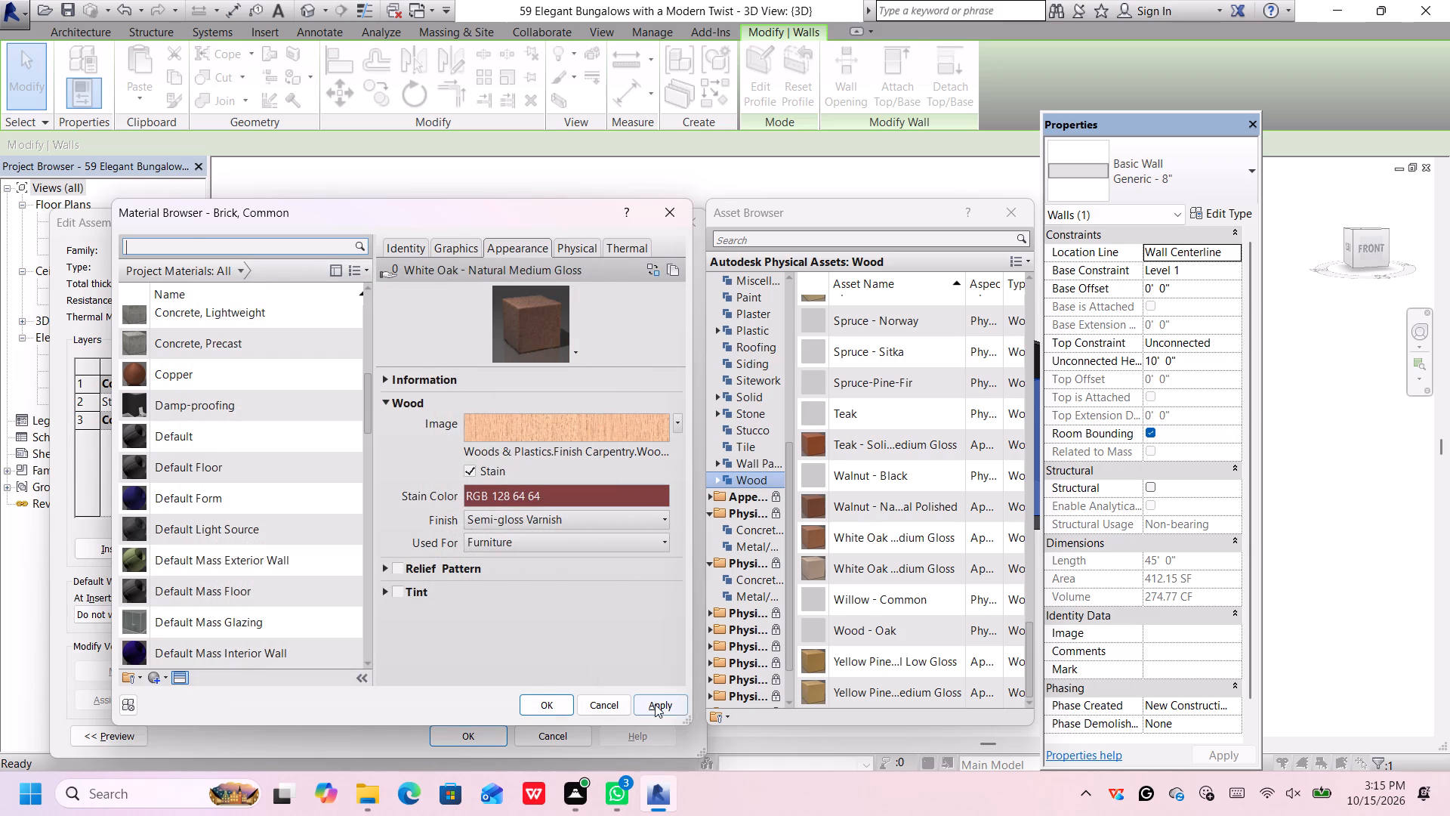
{"action": "left_click", "coordinate": [655, 704]}
{"action": "left_click", "coordinate": [540, 704]}
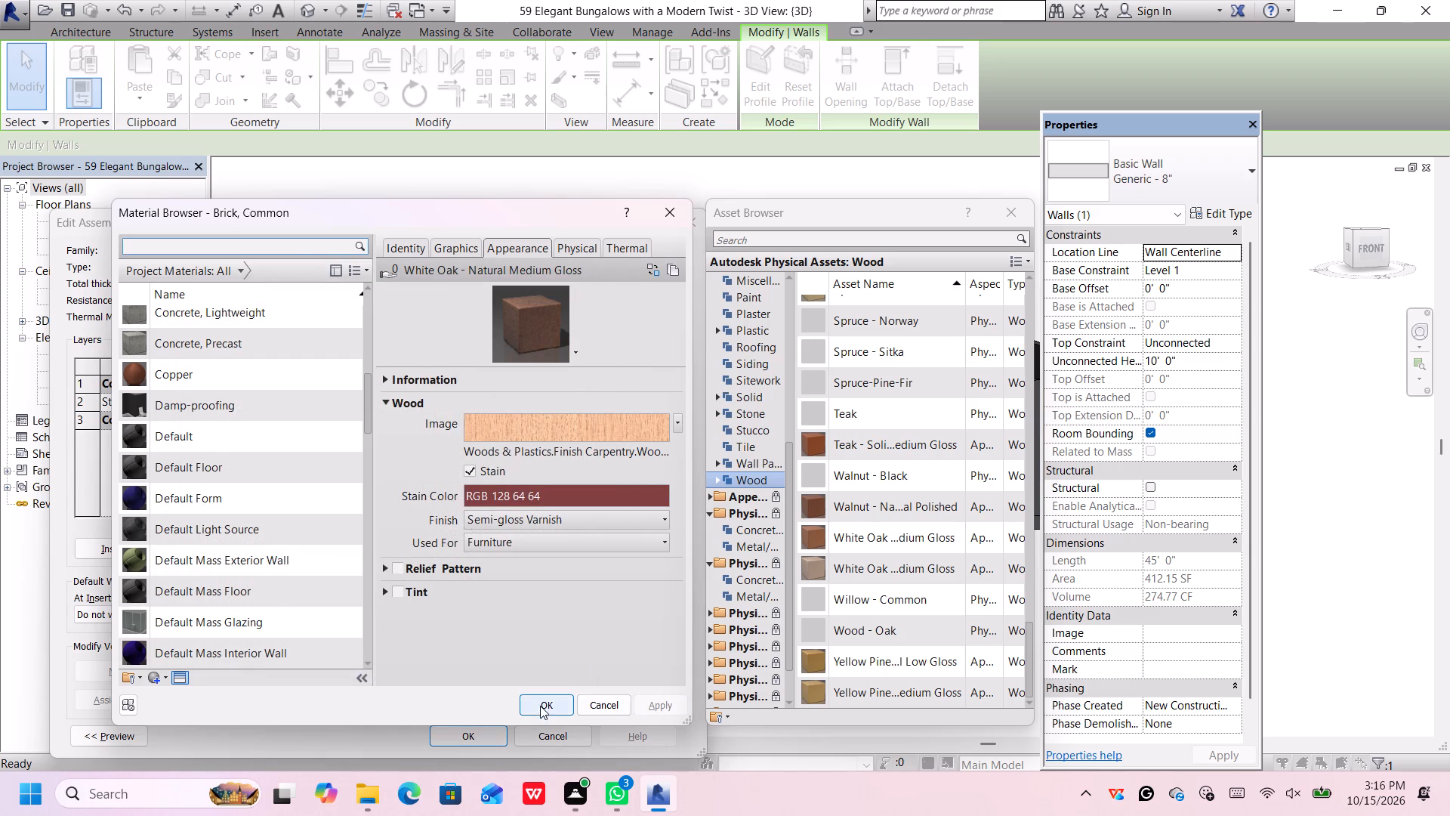
{"action": "left_click", "coordinate": [482, 736]}
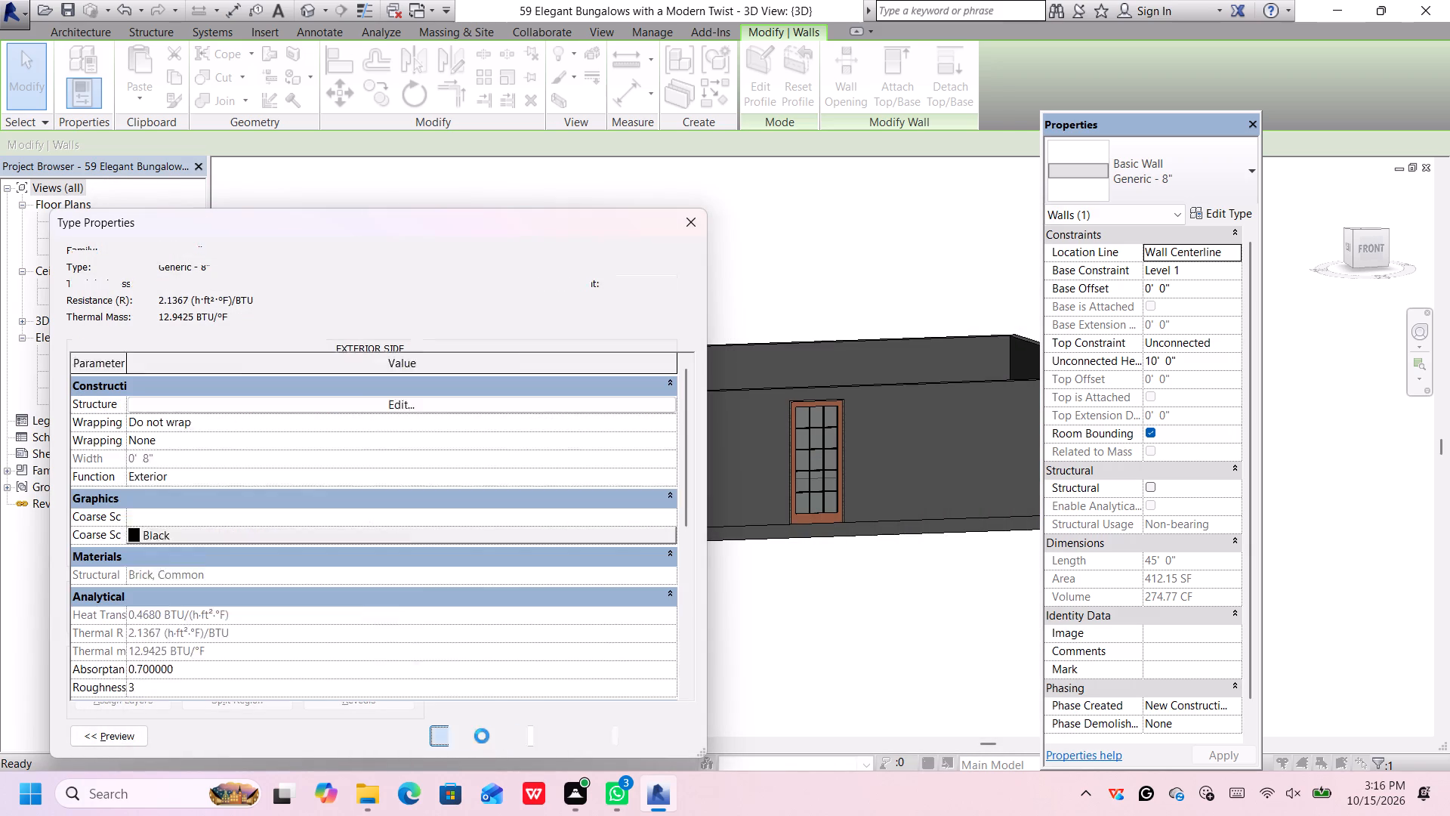
{"action": "left_click", "coordinate": [679, 736]}
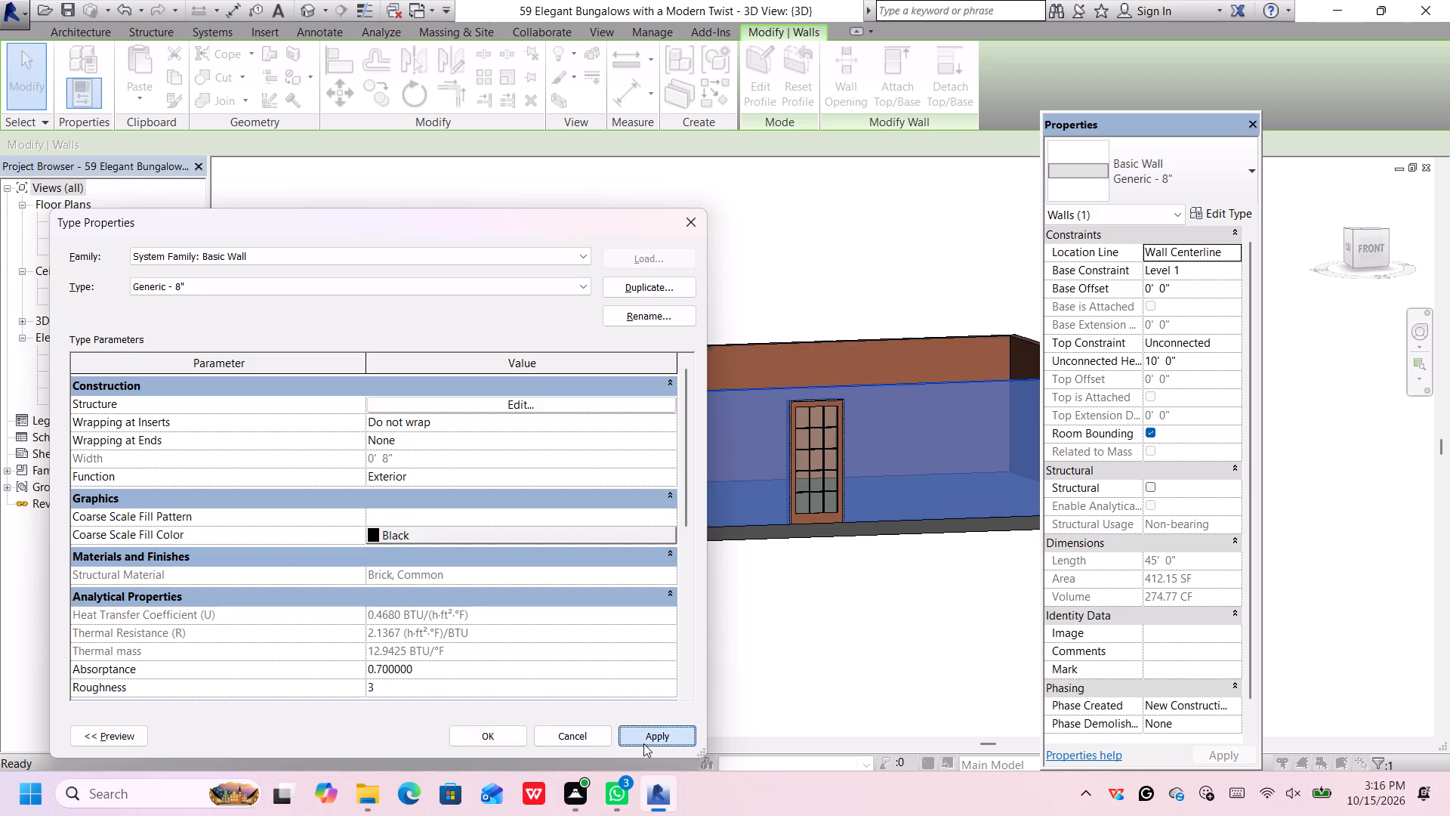
{"action": "left_click", "coordinate": [507, 738]}
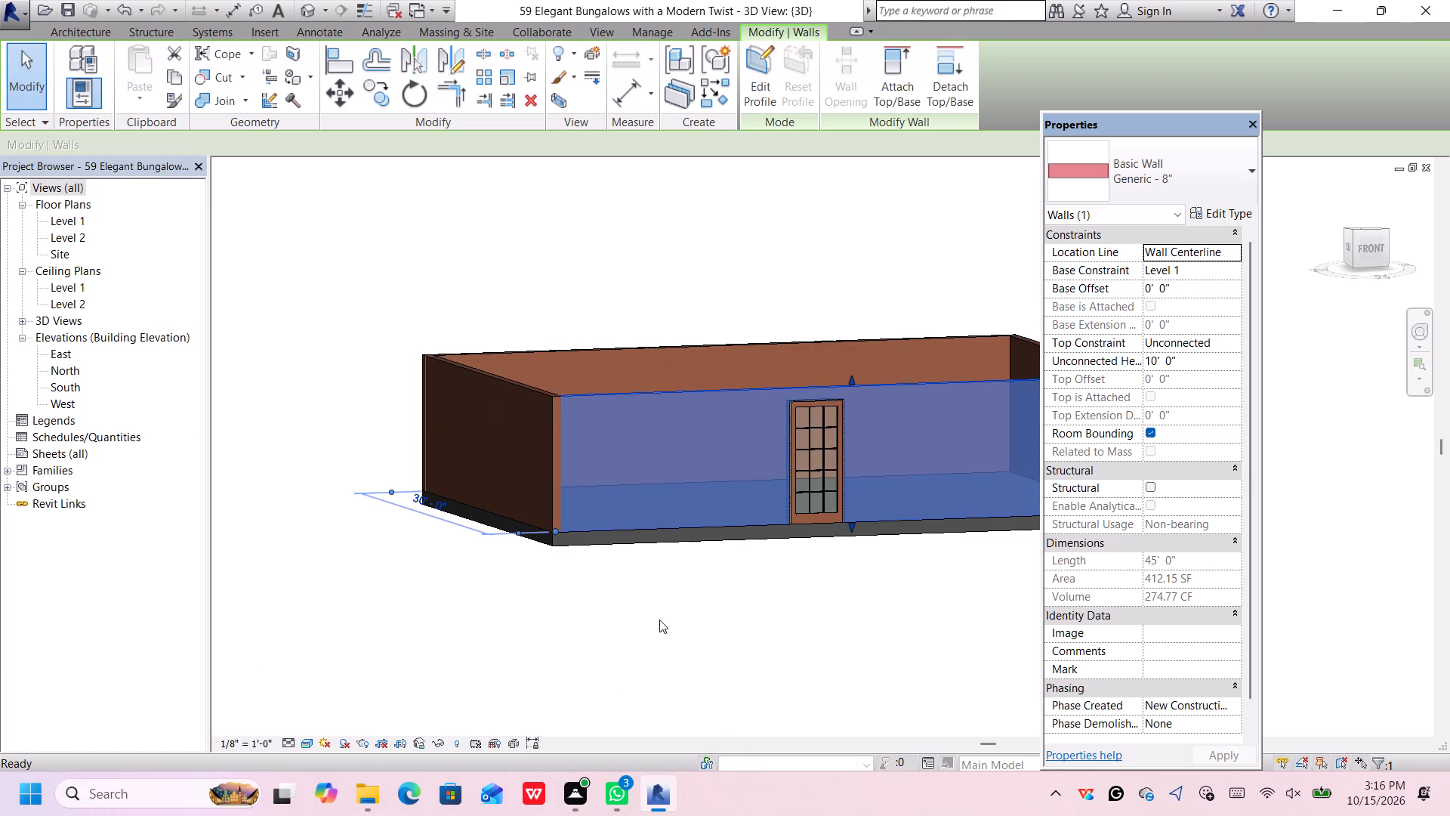
Examine the stained wood finish on the walls in the 3D view, both overall and close up around the front door.
{"action": "scroll", "coordinate": [658, 616], "scroll_direction": "down", "scroll_amount": 1}
{"action": "scroll", "coordinate": [658, 620], "scroll_direction": "up", "scroll_amount": 3}
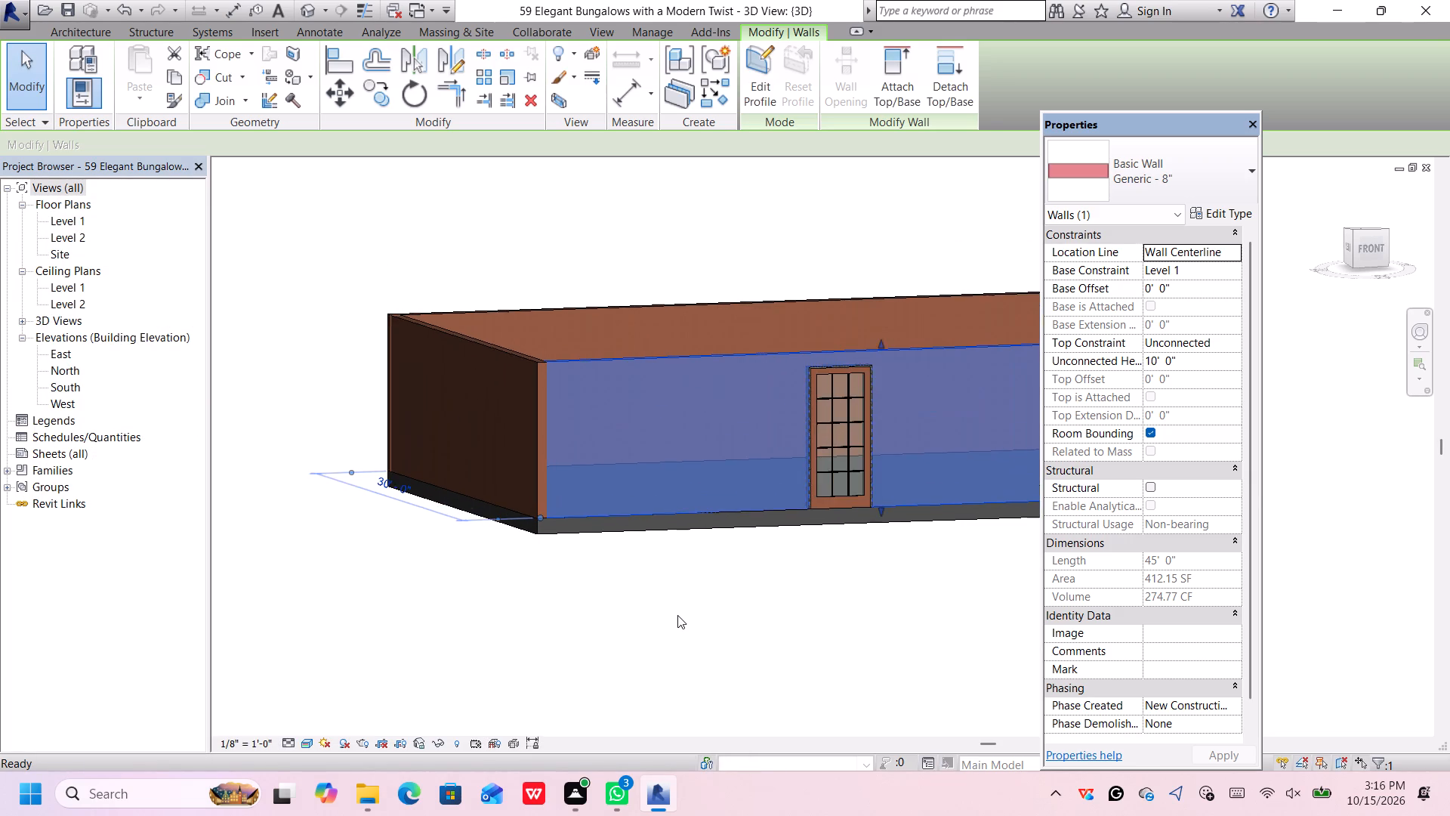
{"action": "scroll", "coordinate": [677, 615], "scroll_direction": "up", "scroll_amount": 1}
{"action": "scroll", "coordinate": [678, 614], "scroll_direction": "down", "scroll_amount": 4}
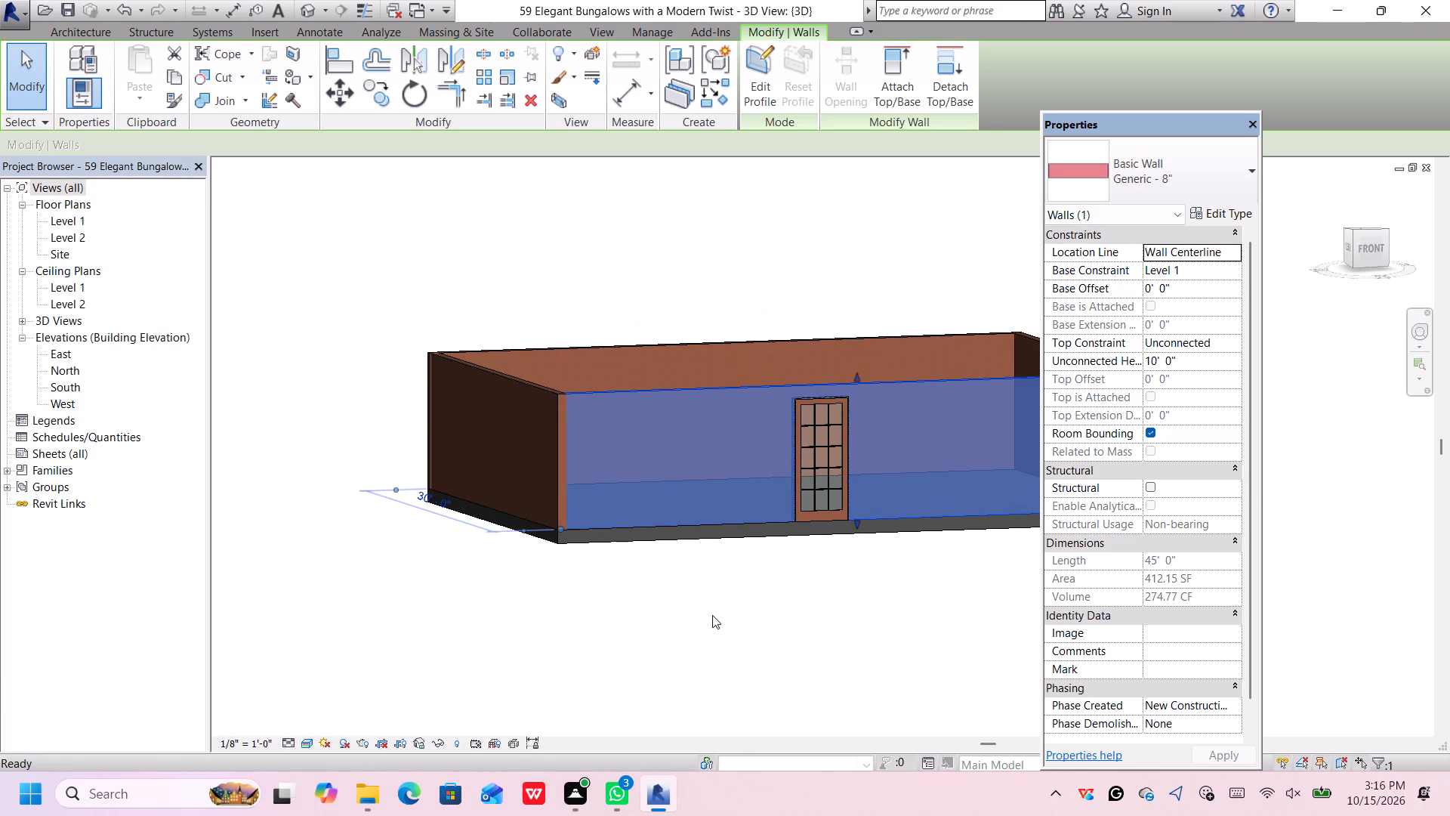
{"action": "middle_click_drag", "start_coordinate": [739, 617], "coordinate": [646, 637]}
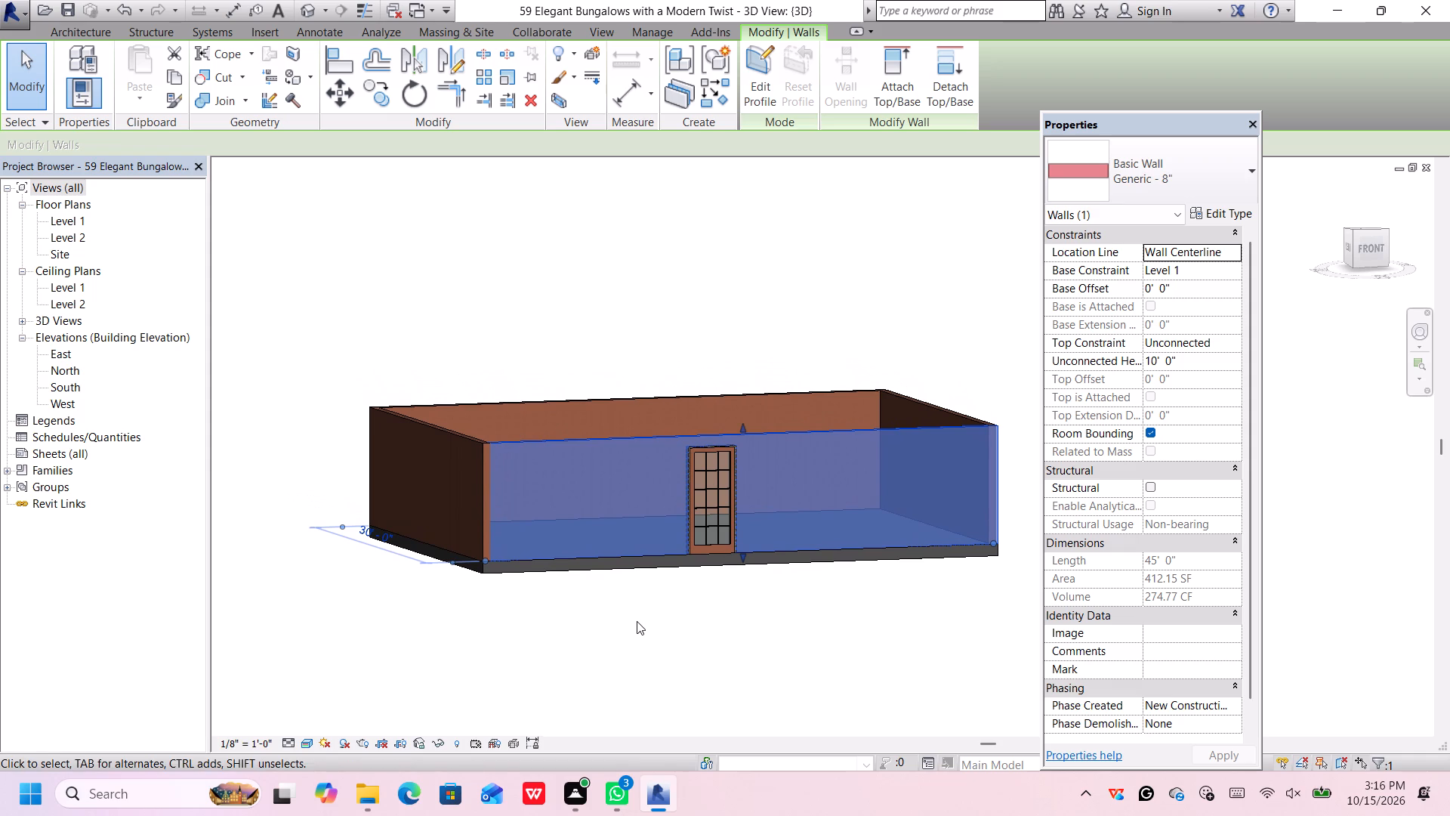
{"action": "key", "text": "space"}
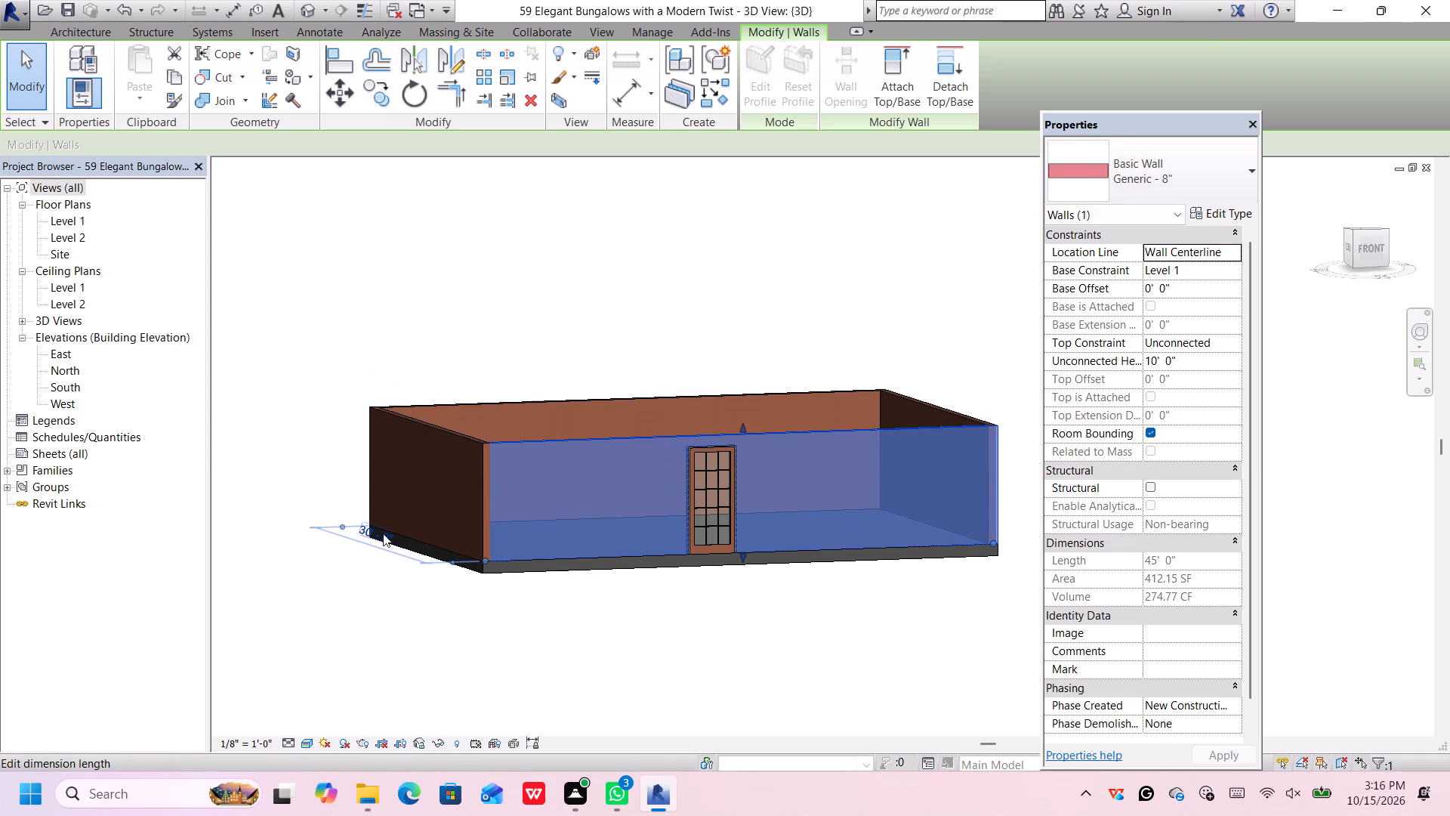
{"action": "left_click", "coordinate": [400, 620]}
{"action": "scroll", "coordinate": [723, 519], "scroll_direction": "up", "scroll_amount": 10}
{"action": "scroll", "coordinate": [728, 572], "scroll_direction": "down", "scroll_amount": 1}
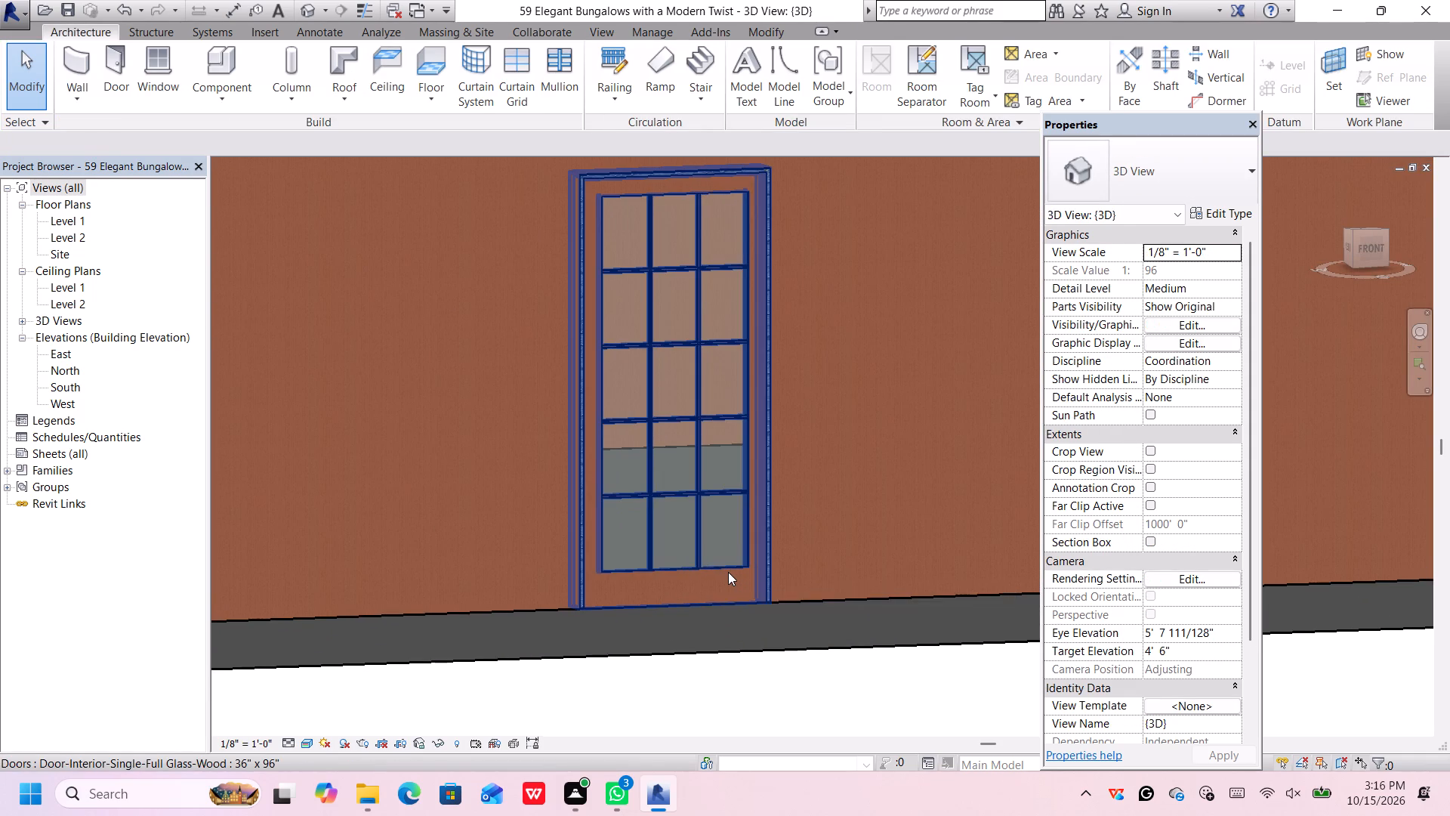
{"action": "scroll", "coordinate": [728, 572], "scroll_direction": "down", "scroll_amount": 2}
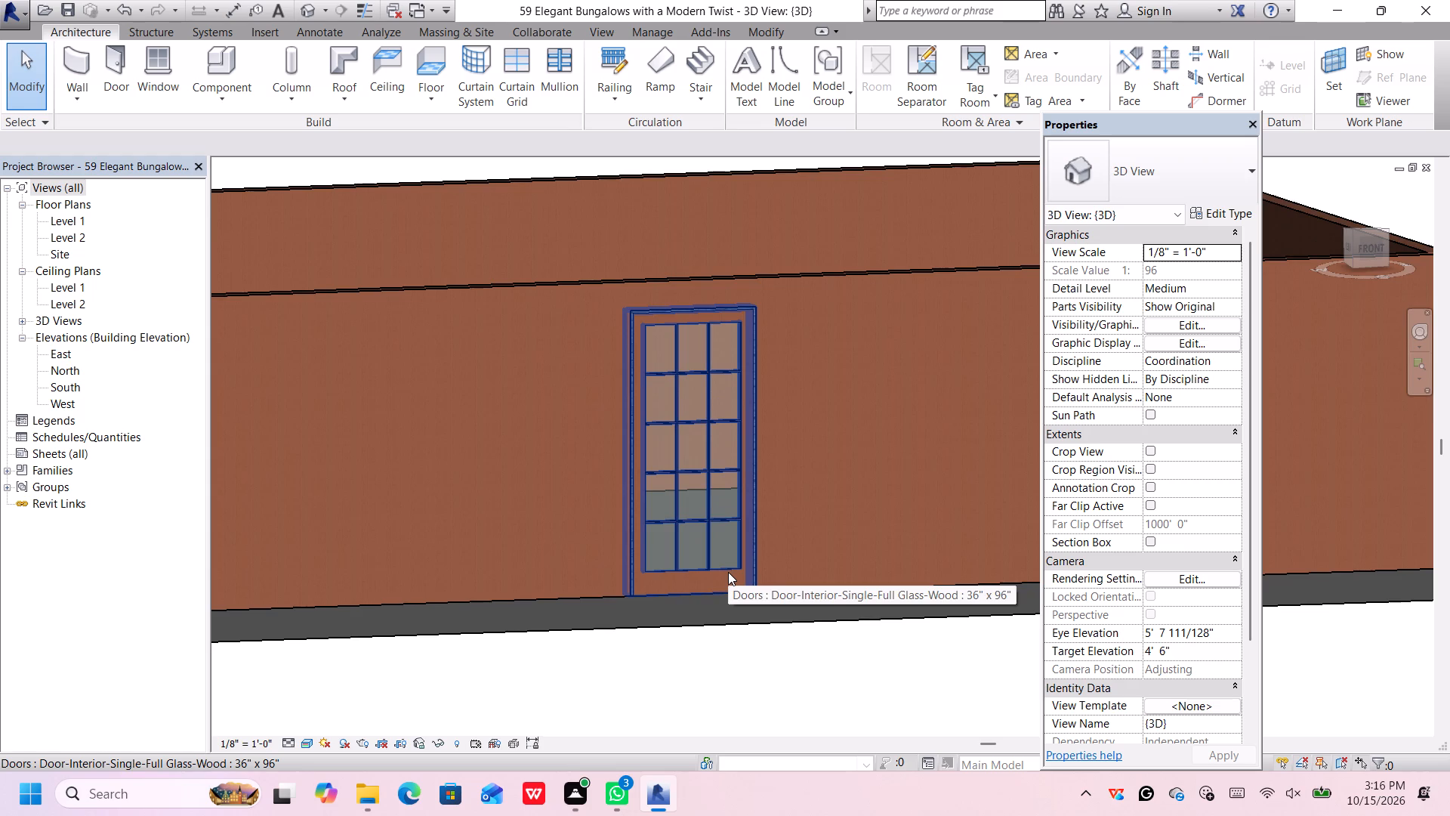
{"action": "scroll", "coordinate": [728, 572], "scroll_direction": "down", "scroll_amount": 2}
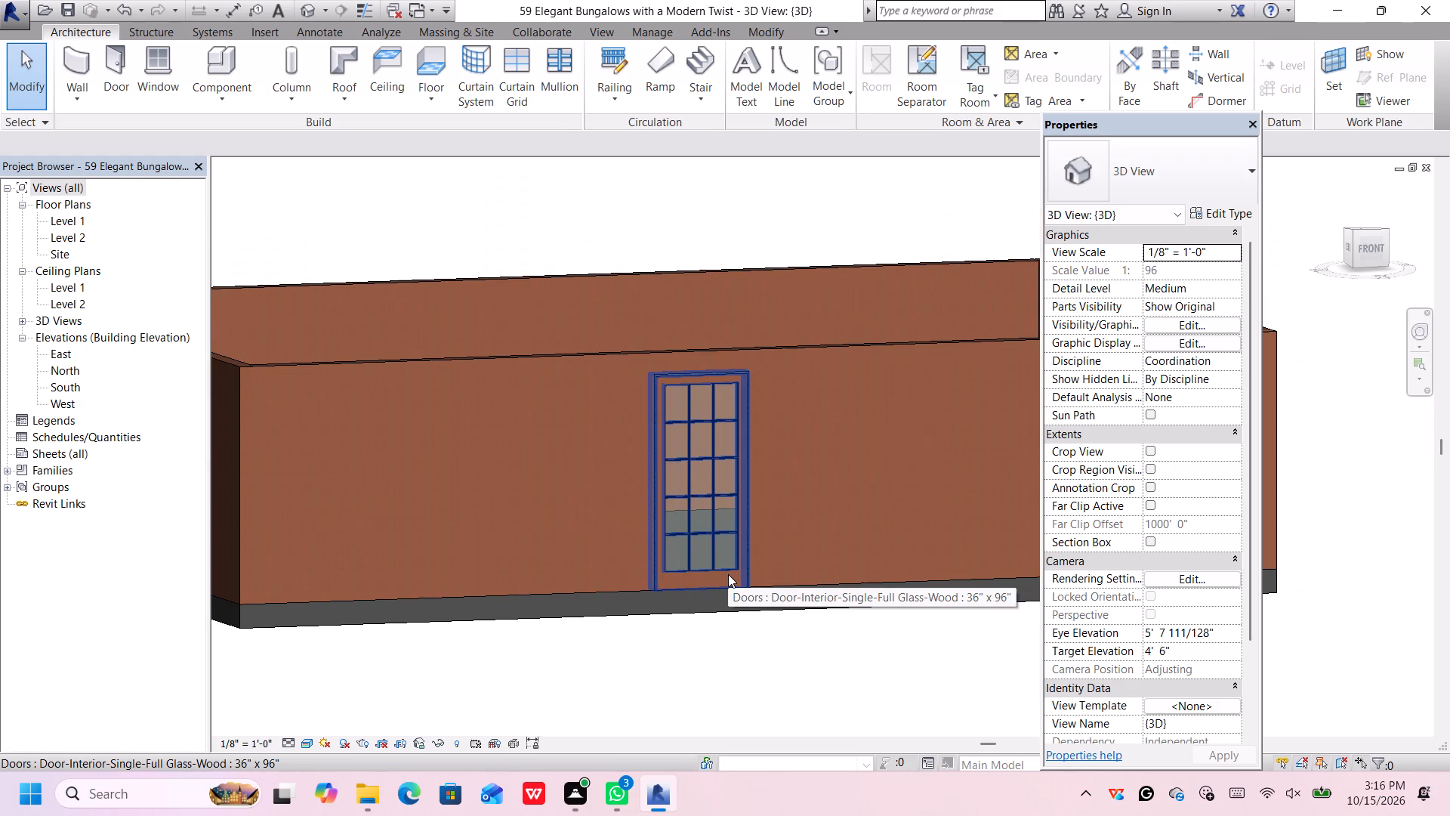
{"action": "scroll", "coordinate": [728, 574], "scroll_direction": "down", "scroll_amount": 3}
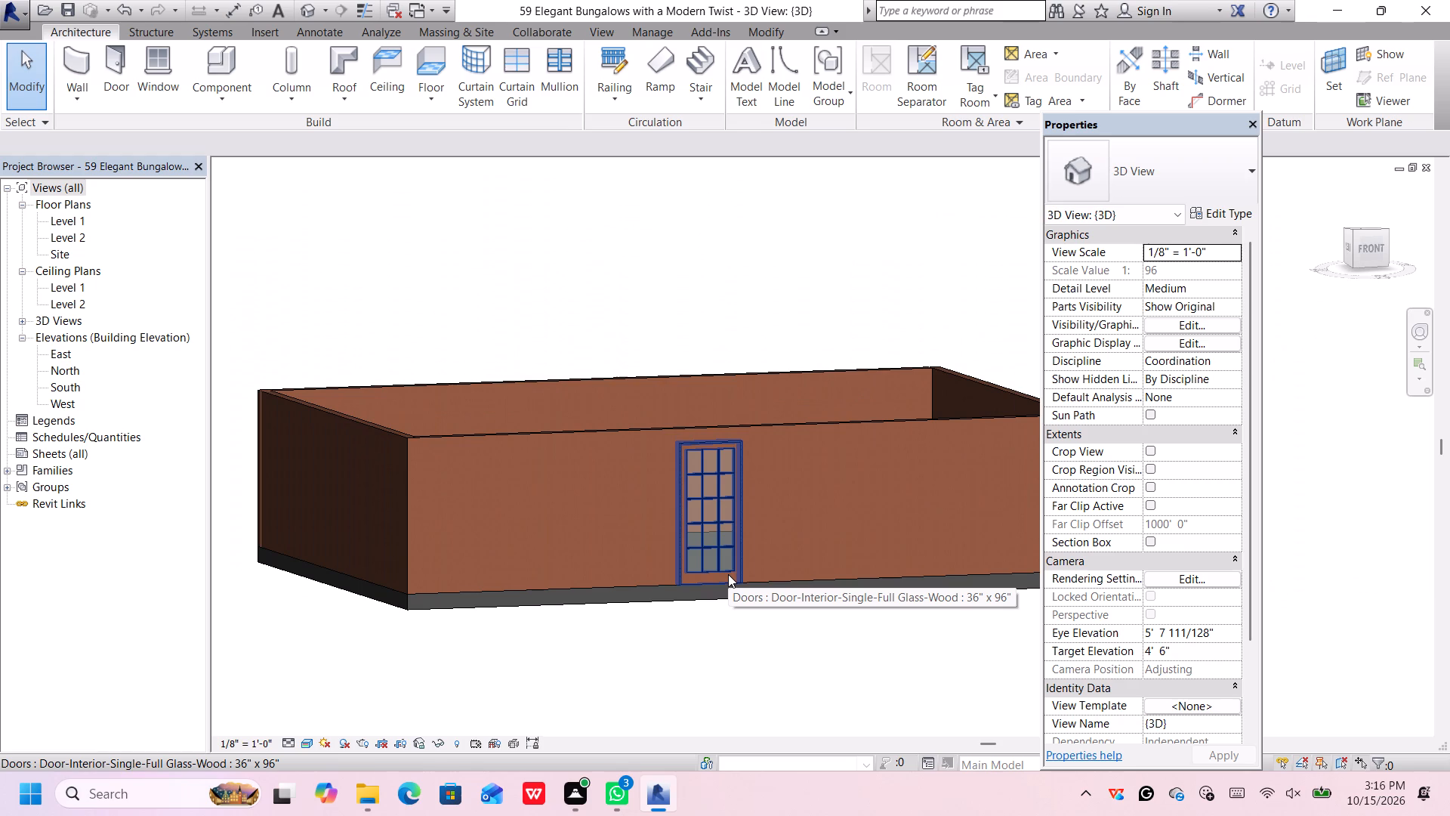
{"action": "scroll", "coordinate": [728, 574], "scroll_direction": "down", "scroll_amount": 1}
{"action": "scroll", "coordinate": [728, 574], "scroll_direction": "up", "scroll_amount": 4}
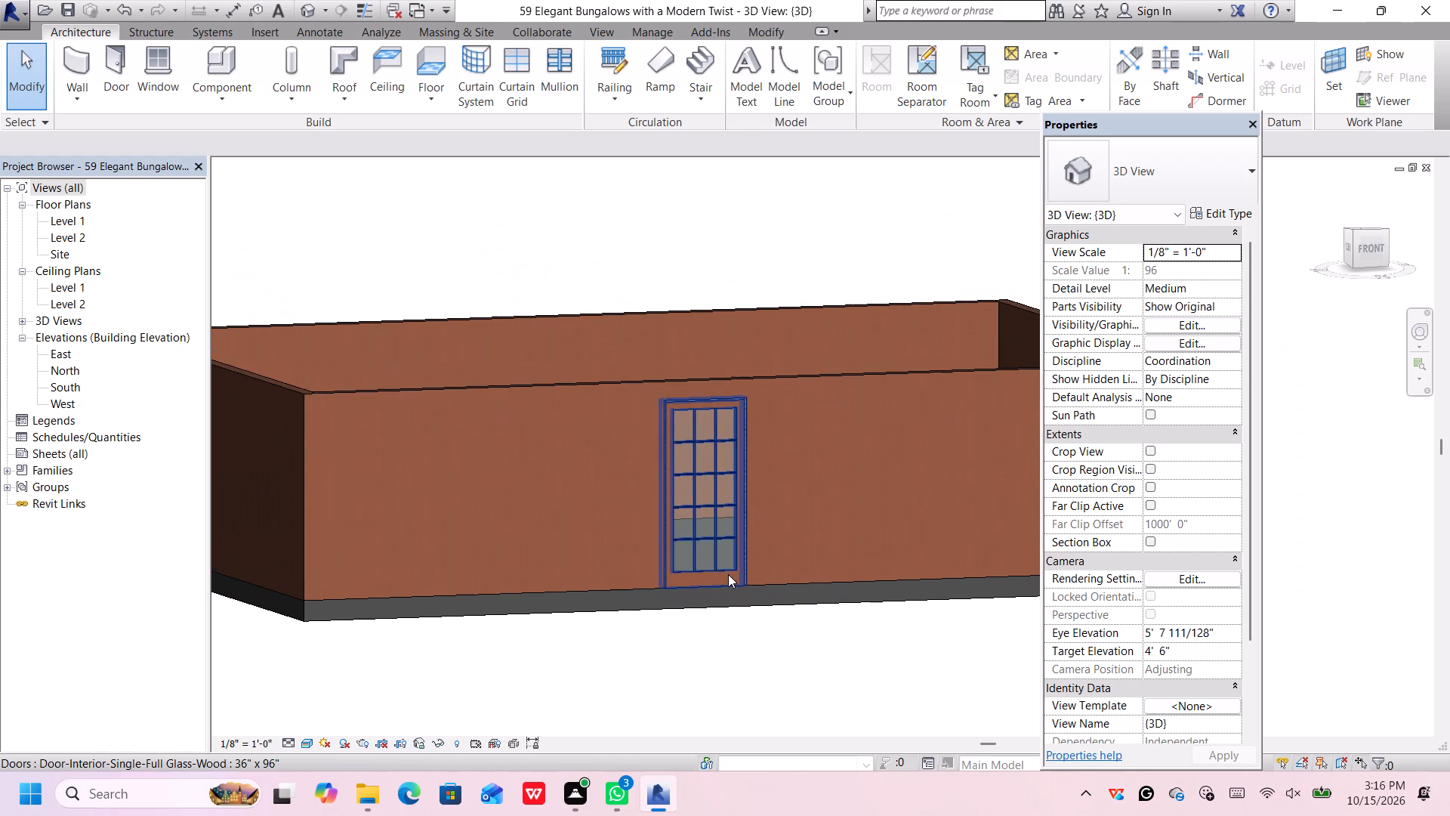
{"action": "scroll", "coordinate": [728, 574], "scroll_direction": "up", "scroll_amount": 9}
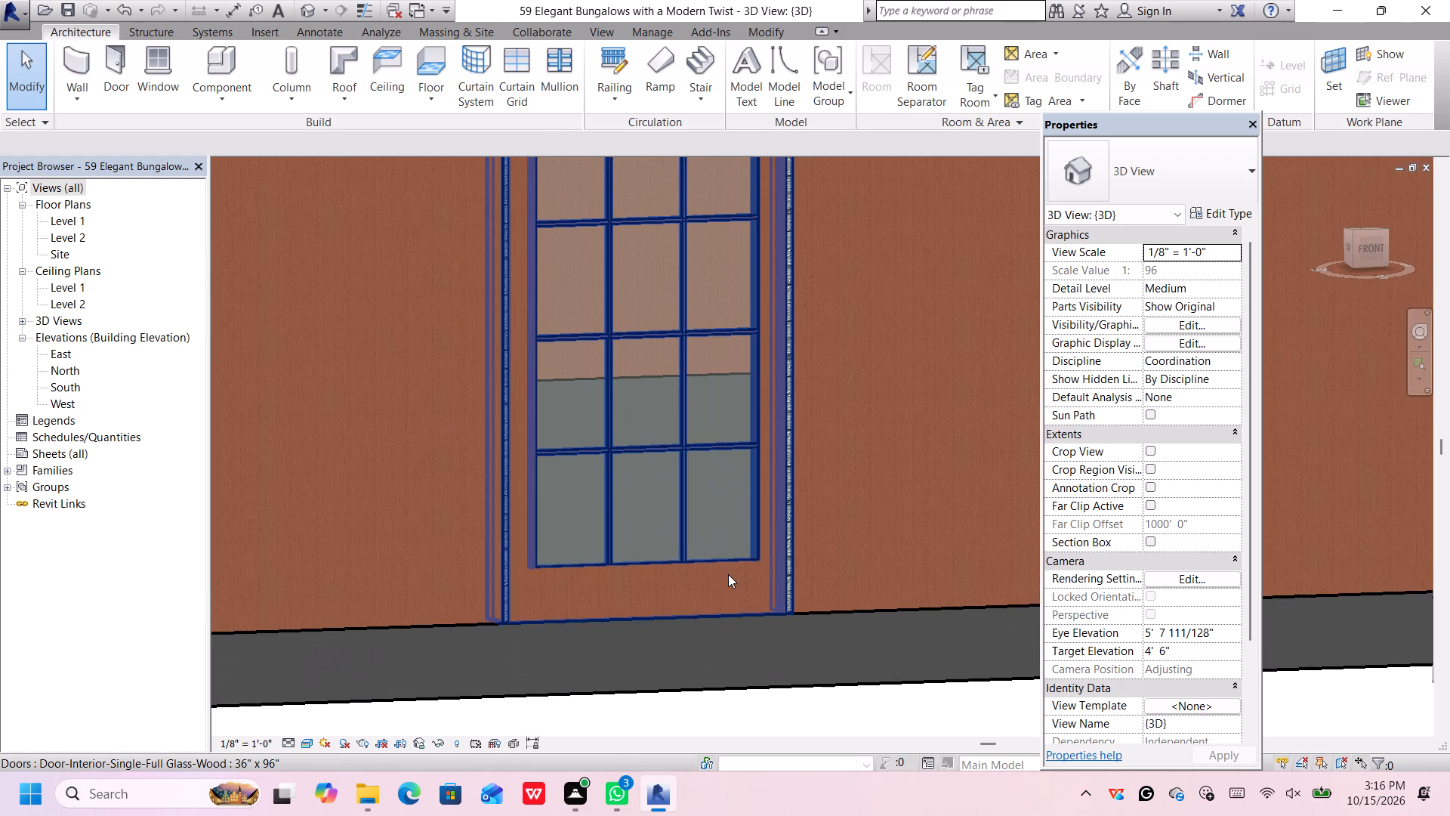
{"action": "scroll", "coordinate": [728, 574], "scroll_direction": "up", "scroll_amount": 3}
{"action": "scroll", "coordinate": [728, 574], "scroll_direction": "down", "scroll_amount": 6}
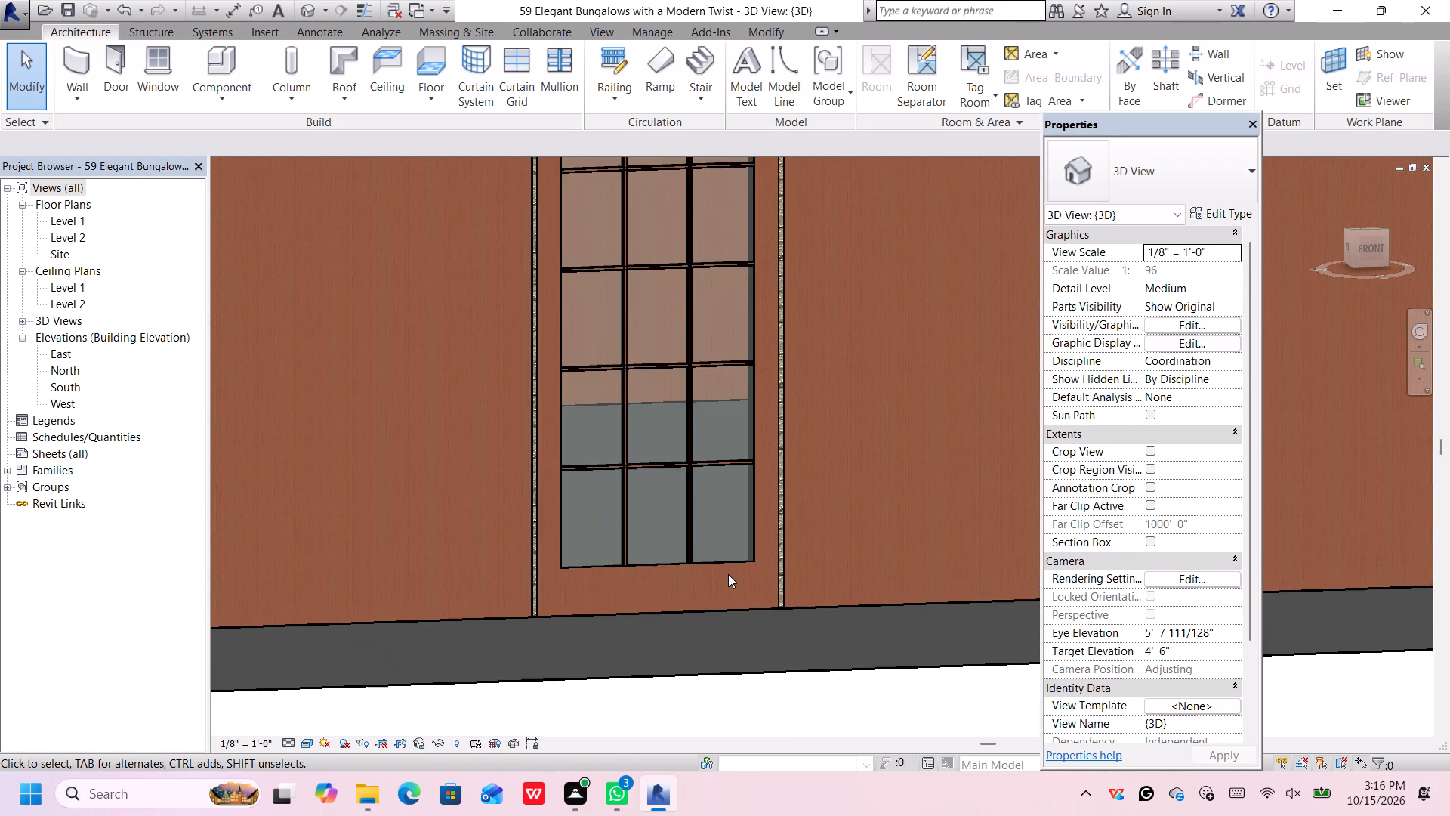
{"action": "scroll", "coordinate": [728, 574], "scroll_direction": "down", "scroll_amount": 3}
From the front door type's panel material, Brick, Common, set the wood stain color to RGB 108 0 0 and apply it.
{"action": "left_click", "coordinate": [728, 574]}
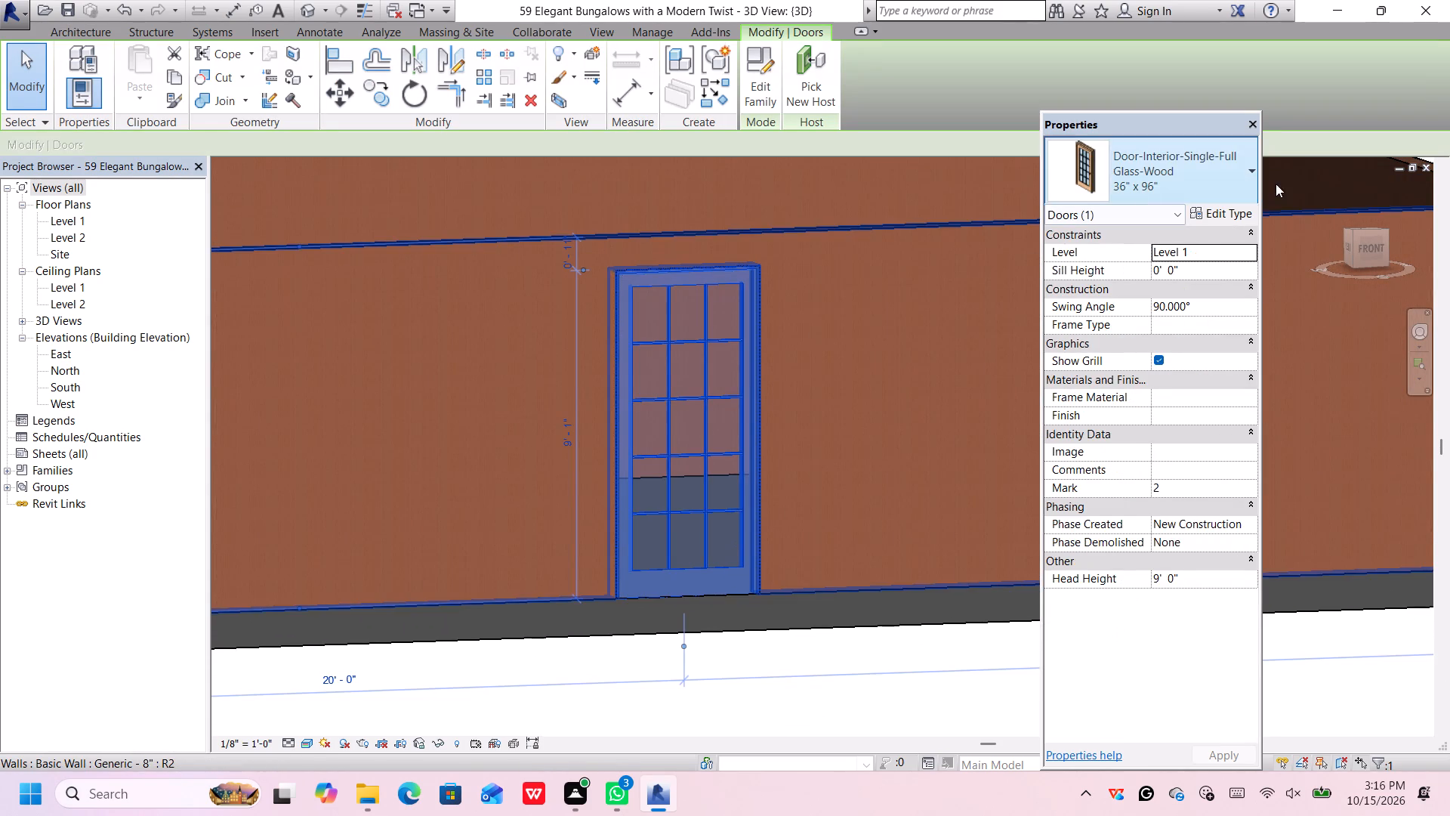
{"action": "left_click", "coordinate": [1248, 211]}
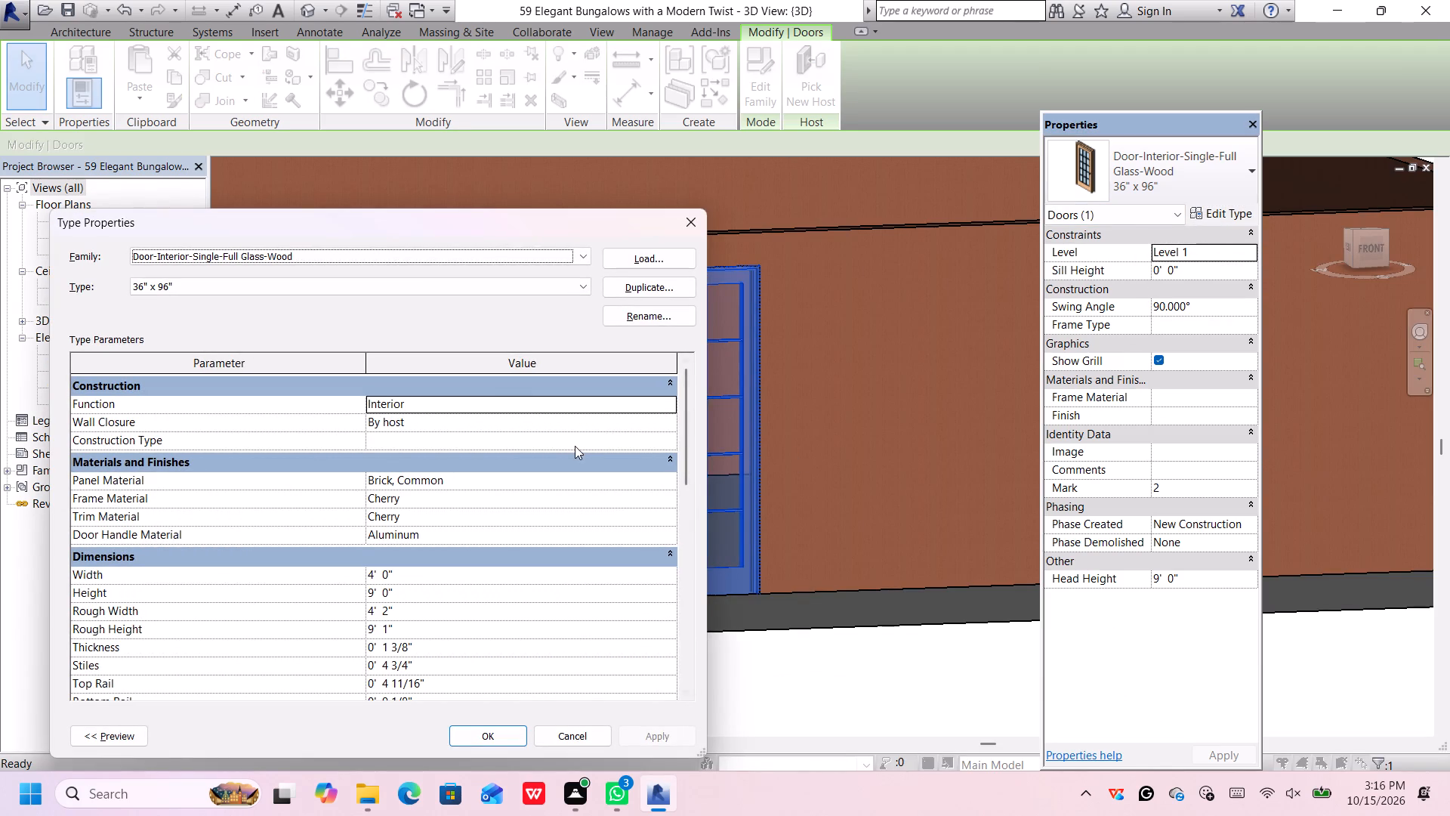
{"action": "left_click", "coordinate": [665, 482]}
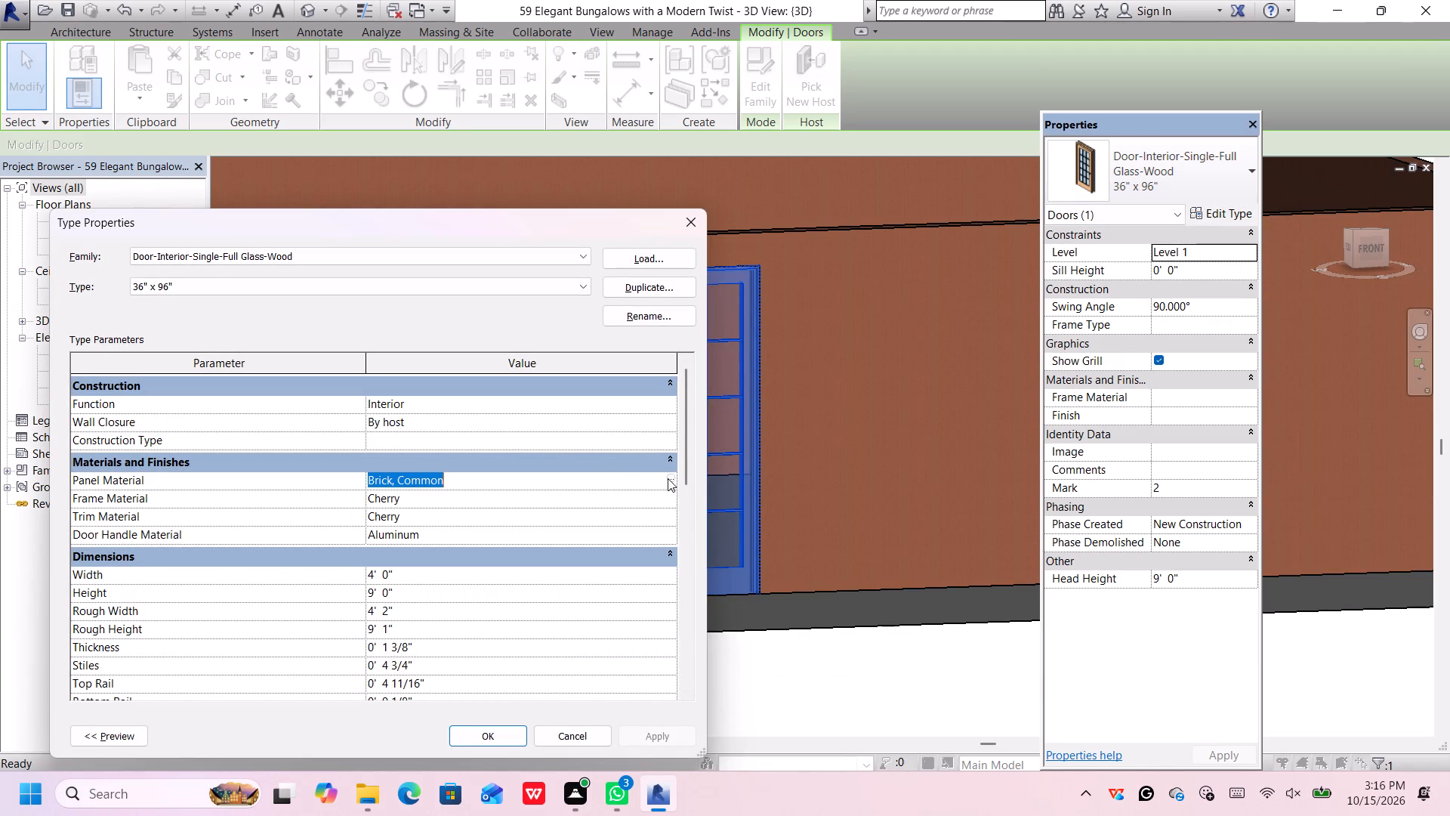
{"action": "left_click", "coordinate": [669, 477]}
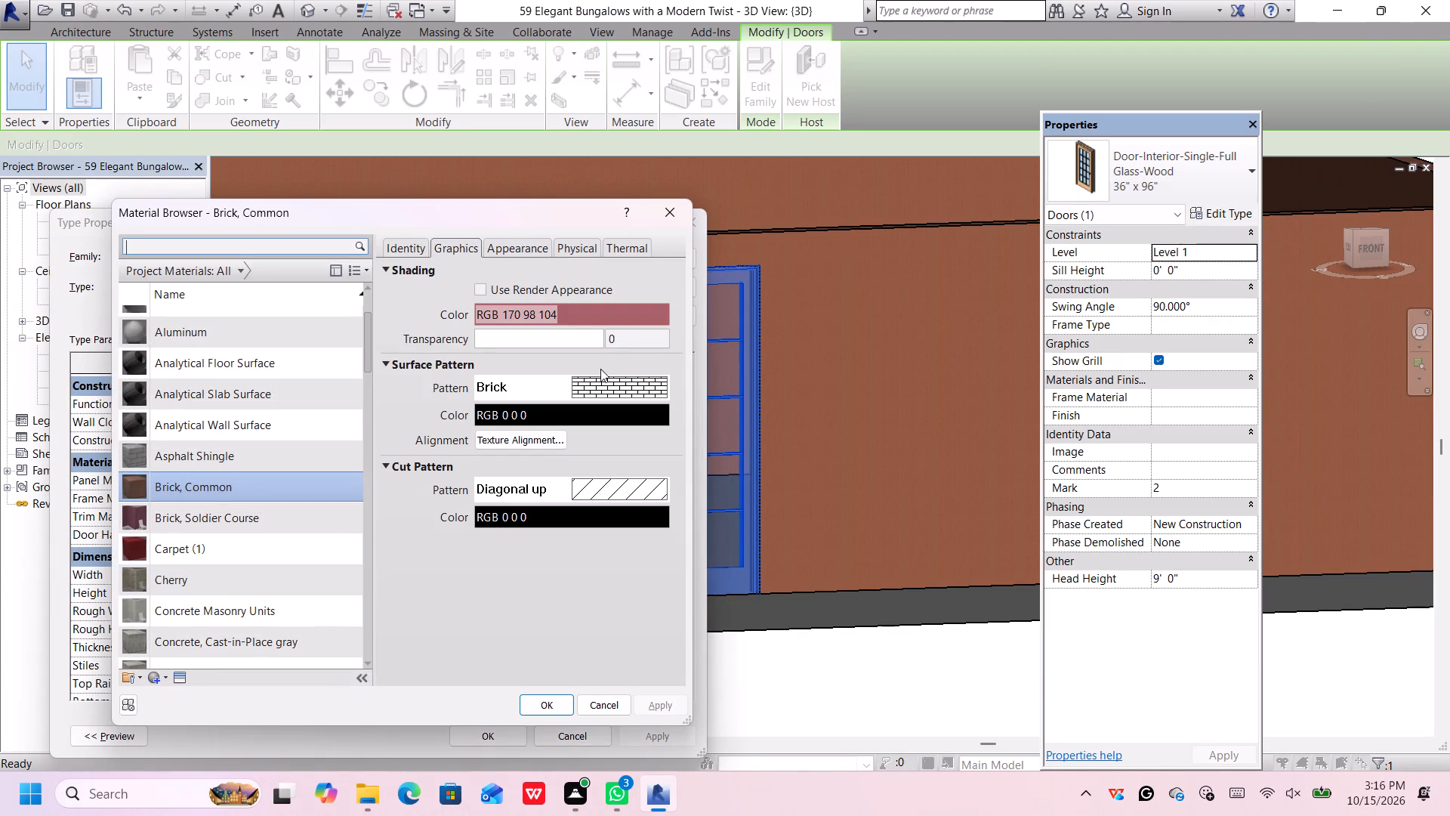
{"action": "left_click", "coordinate": [511, 252]}
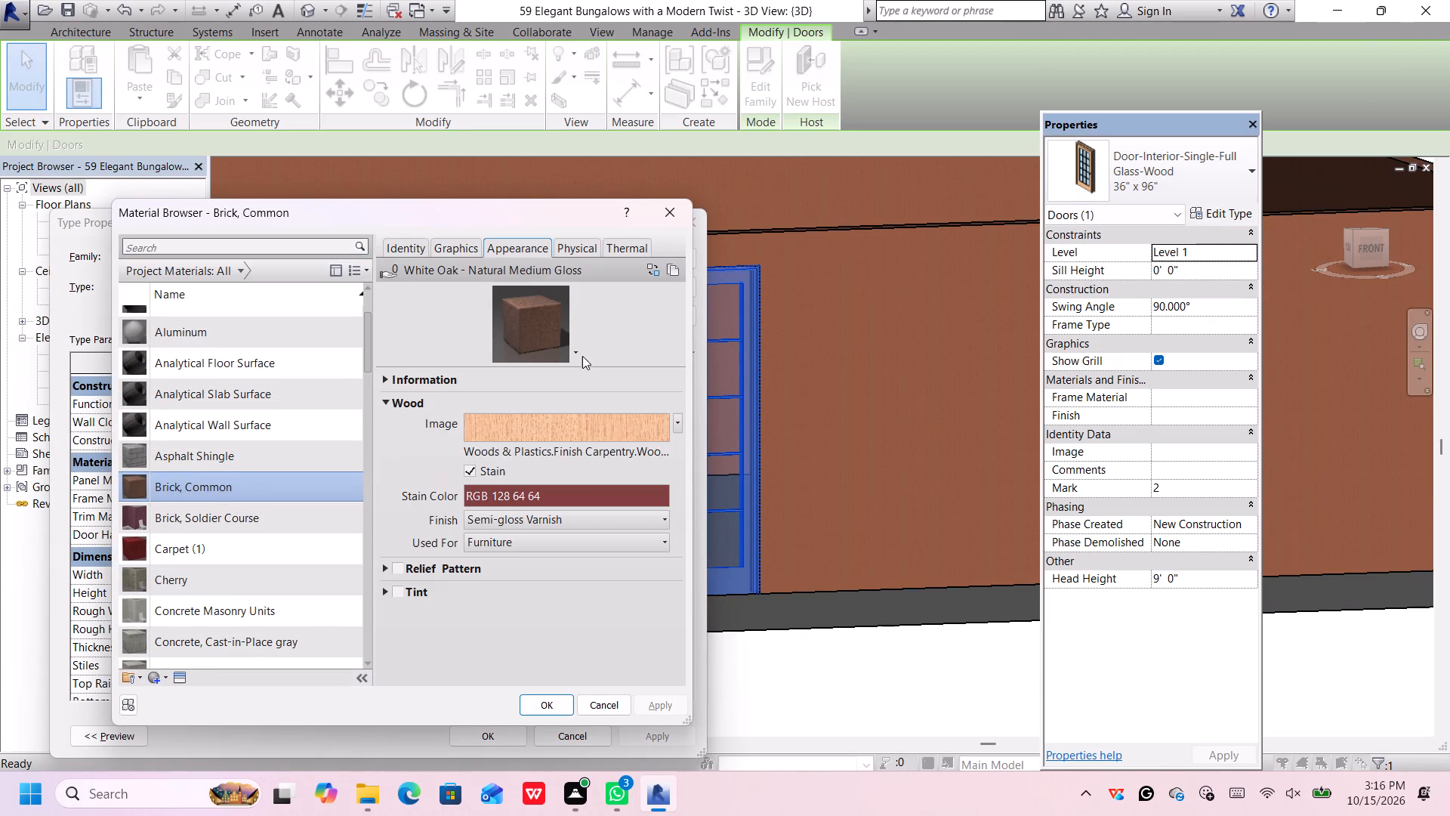
{"action": "left_click", "coordinate": [662, 489]}
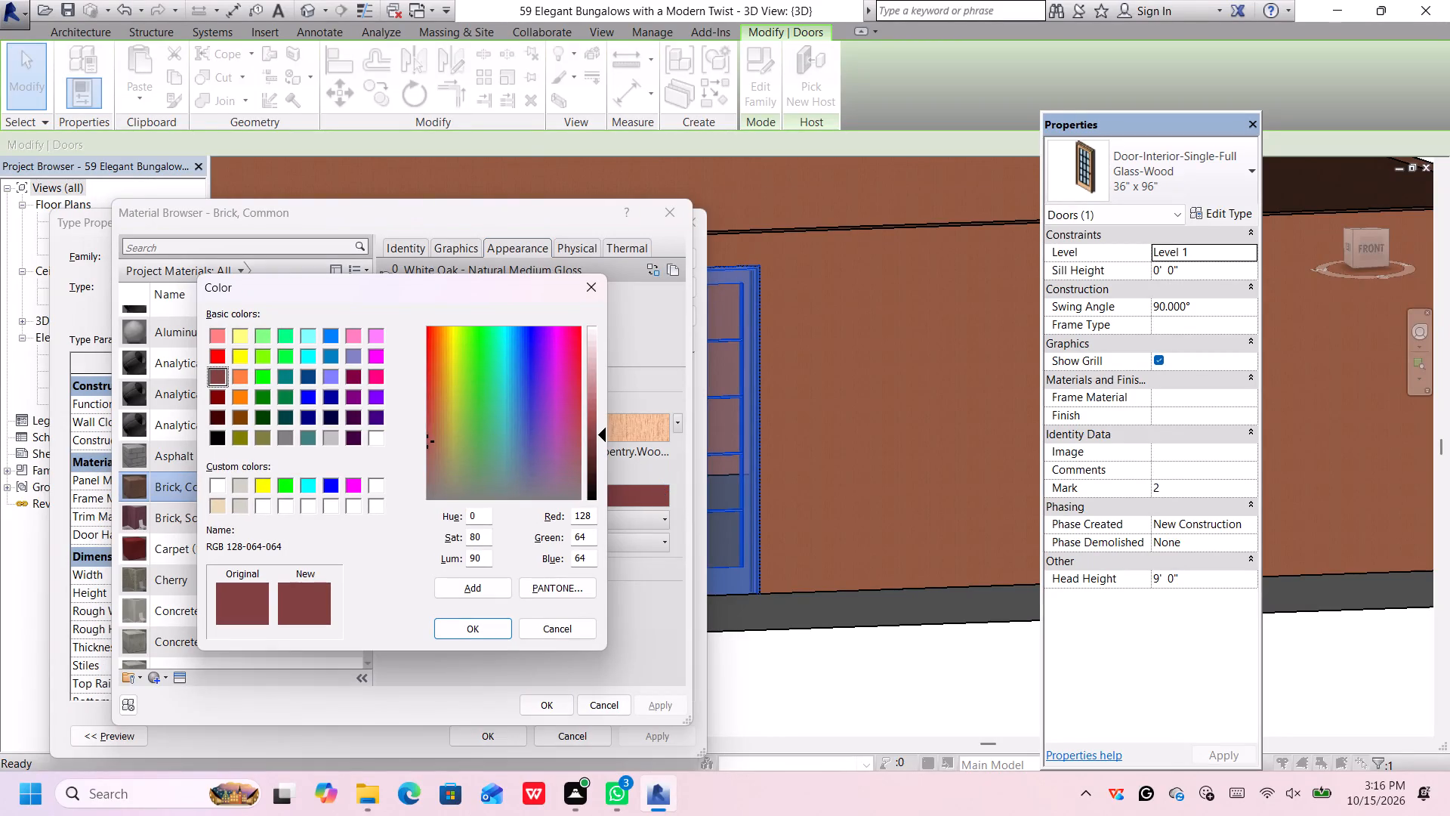
{"action": "left_click", "coordinate": [218, 397]}
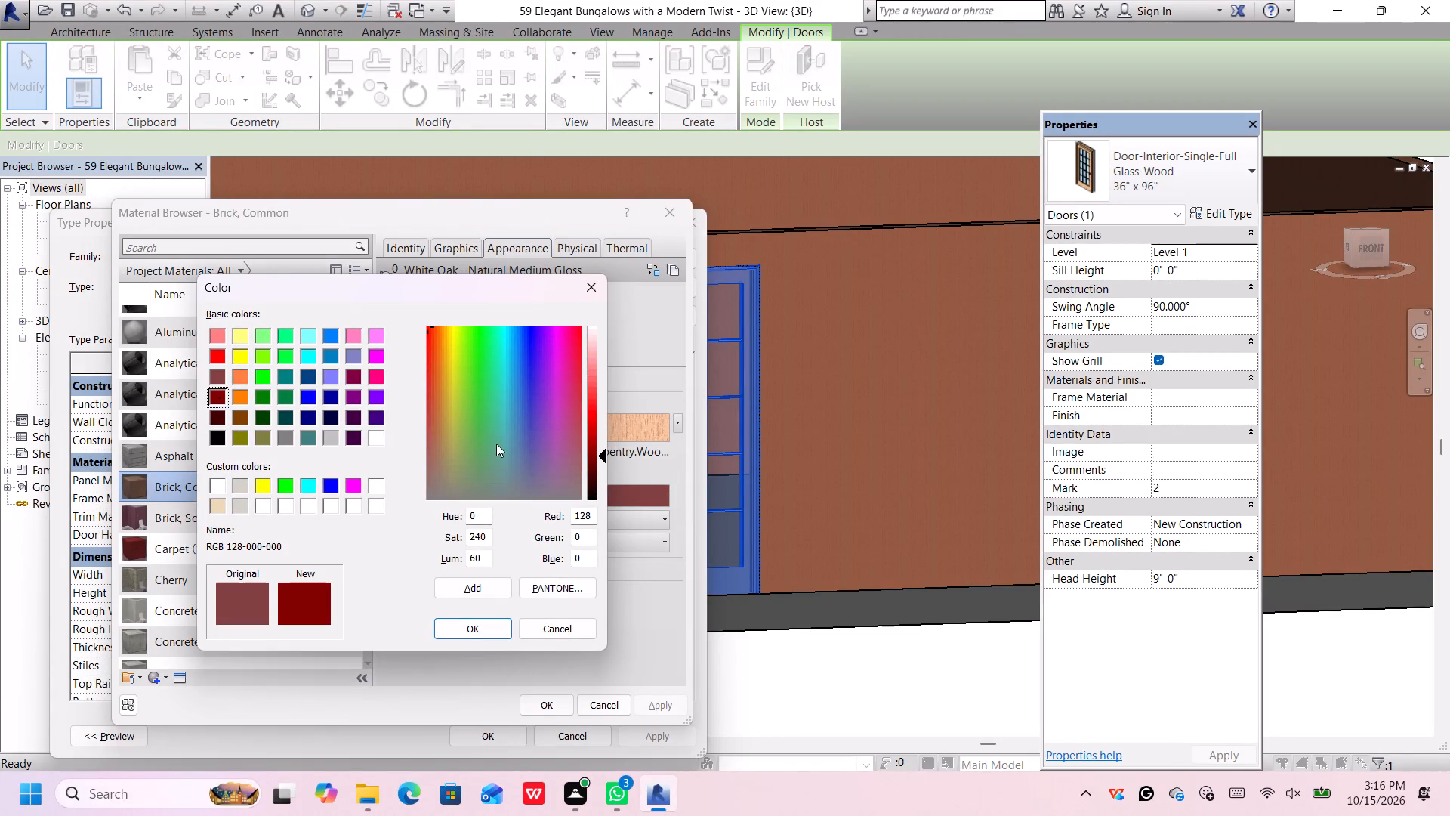
{"action": "left_click_drag", "start_coordinate": [603, 450], "coordinate": [597, 463]}
{"action": "left_click", "coordinate": [487, 629]}
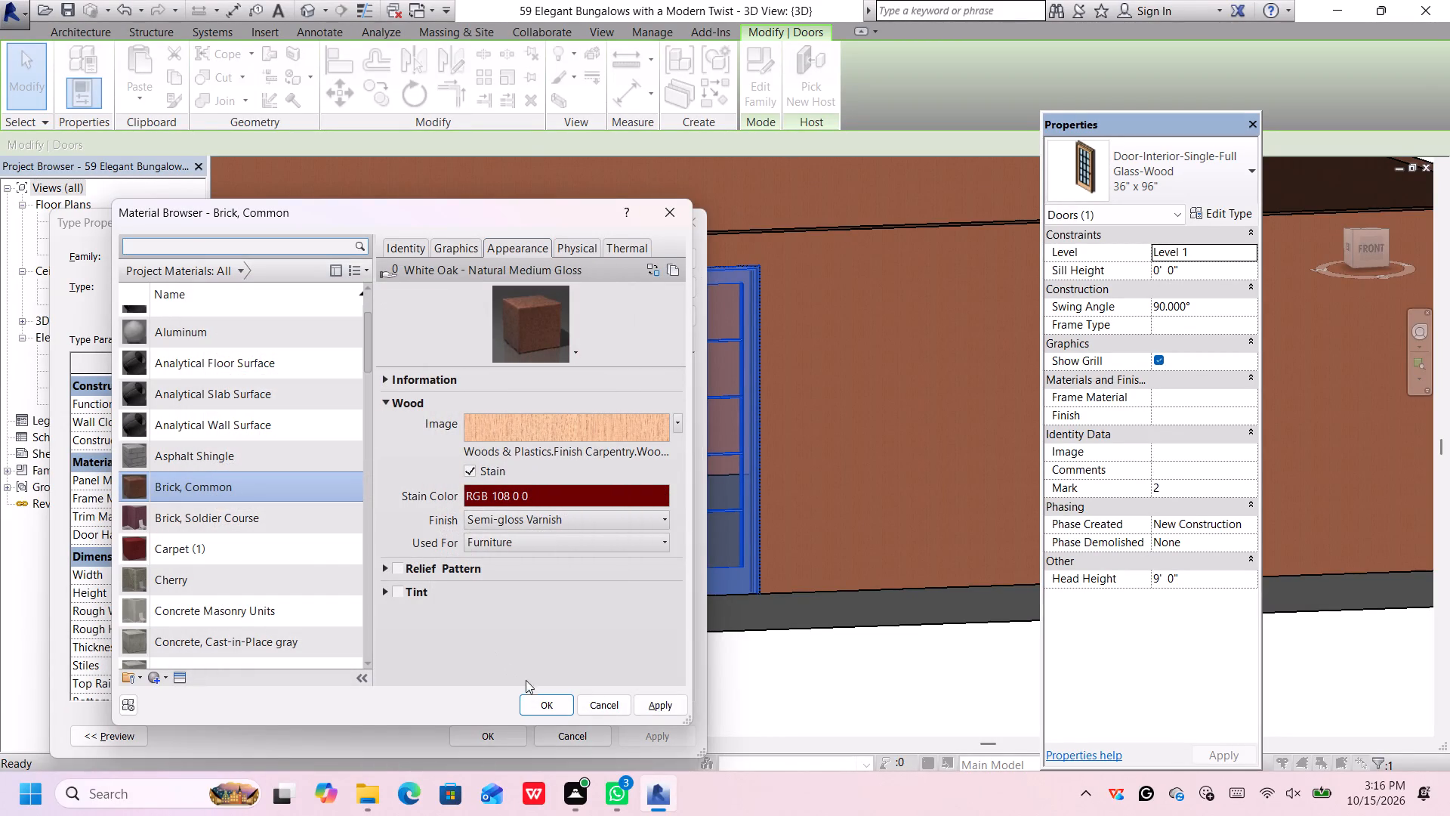
{"action": "left_click", "coordinate": [652, 708]}
{"action": "left_click", "coordinate": [555, 709]}
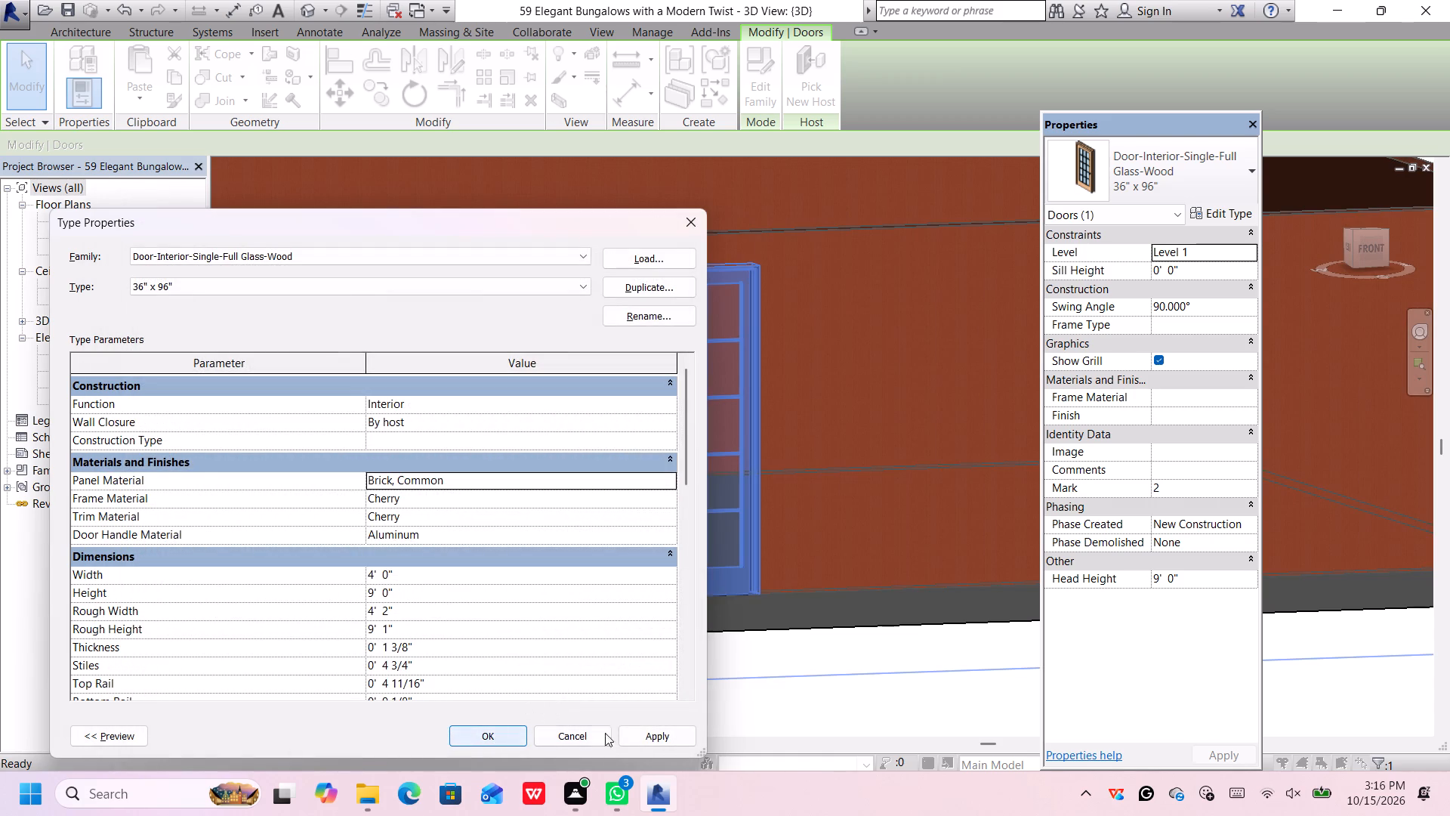
{"action": "left_click", "coordinate": [637, 728]}
{"action": "left_click", "coordinate": [495, 729]}
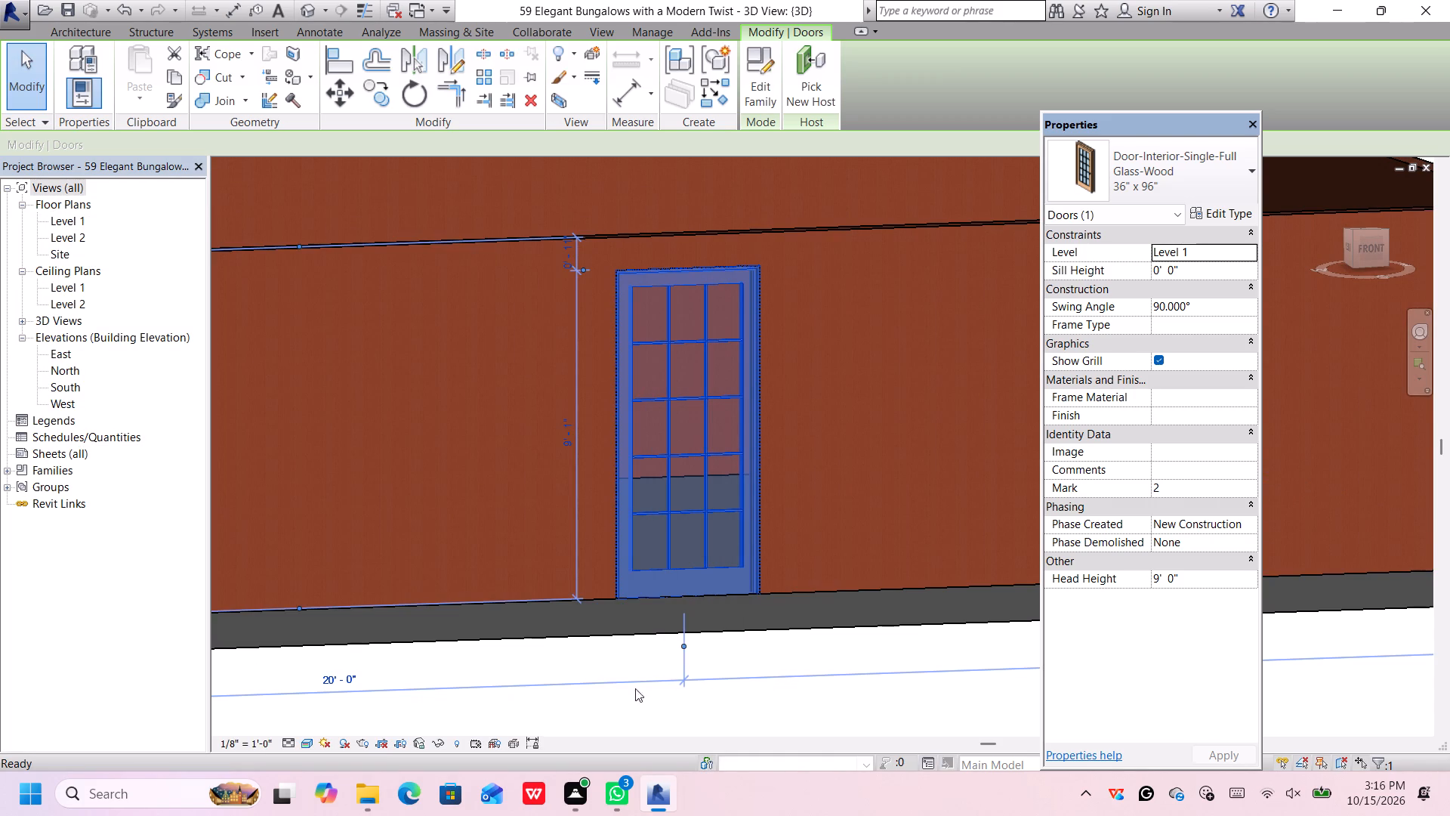
{"action": "left_click", "coordinate": [634, 706]}
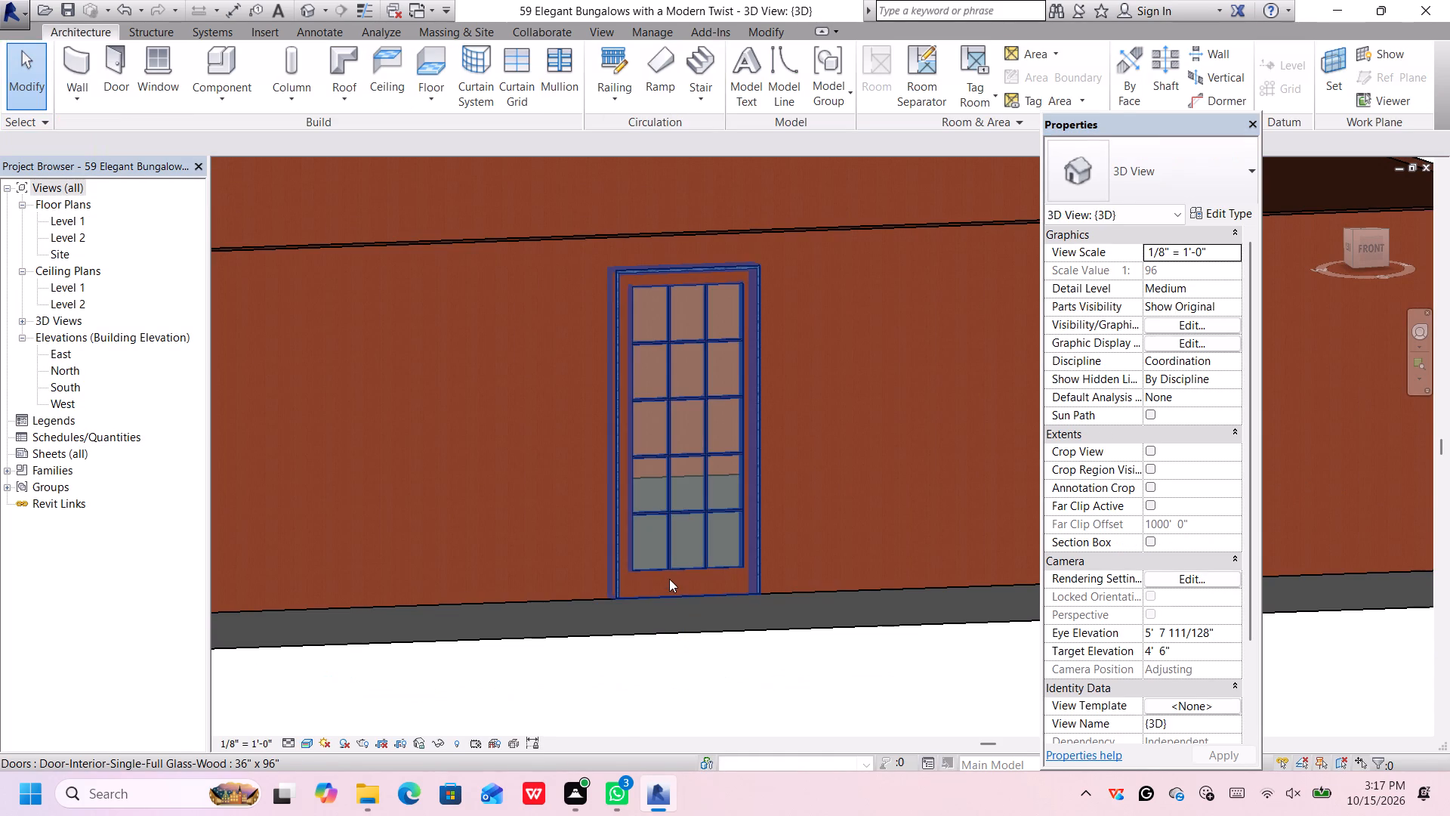
{"action": "scroll", "coordinate": [669, 583], "scroll_direction": "up", "scroll_amount": 9}
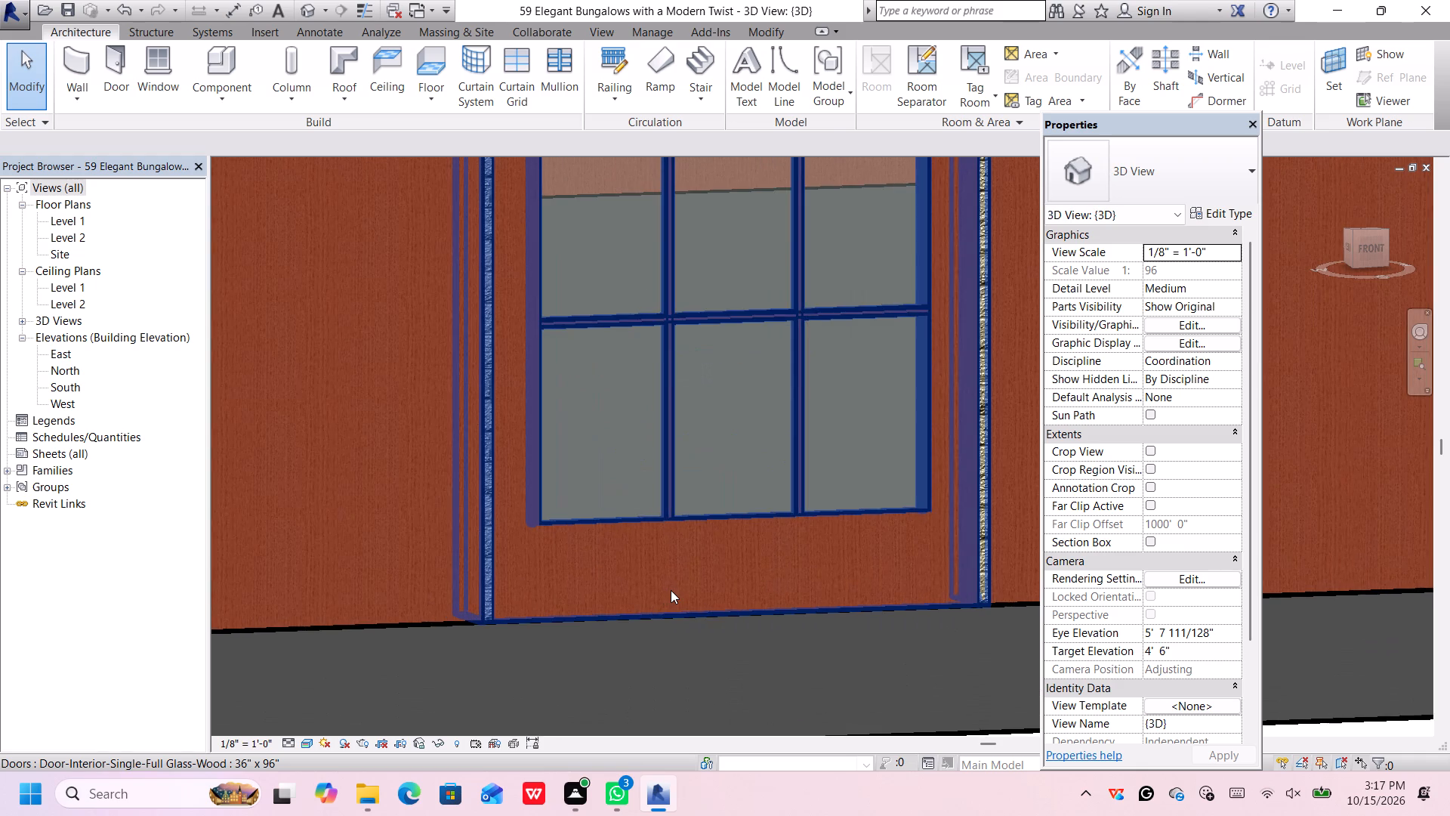
Set the wood stain color of the front door type's panel material, Brick, Common, to RGB 87 0 0 and apply it.
{"action": "scroll", "coordinate": [671, 590], "scroll_direction": "up", "scroll_amount": 4}
{"action": "scroll", "coordinate": [500, 612], "scroll_direction": "up", "scroll_amount": 2}
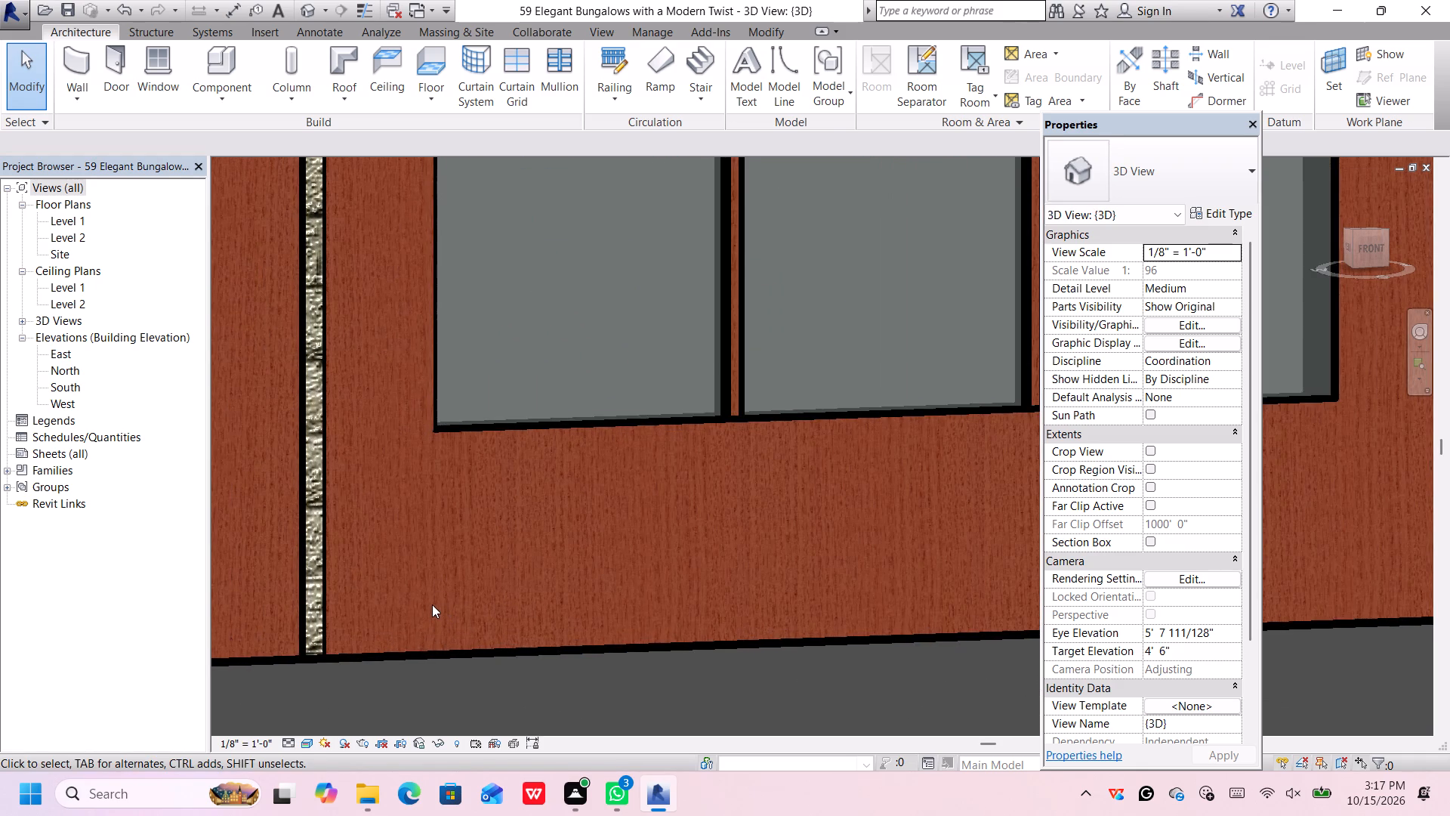
{"action": "left_click", "coordinate": [476, 524]}
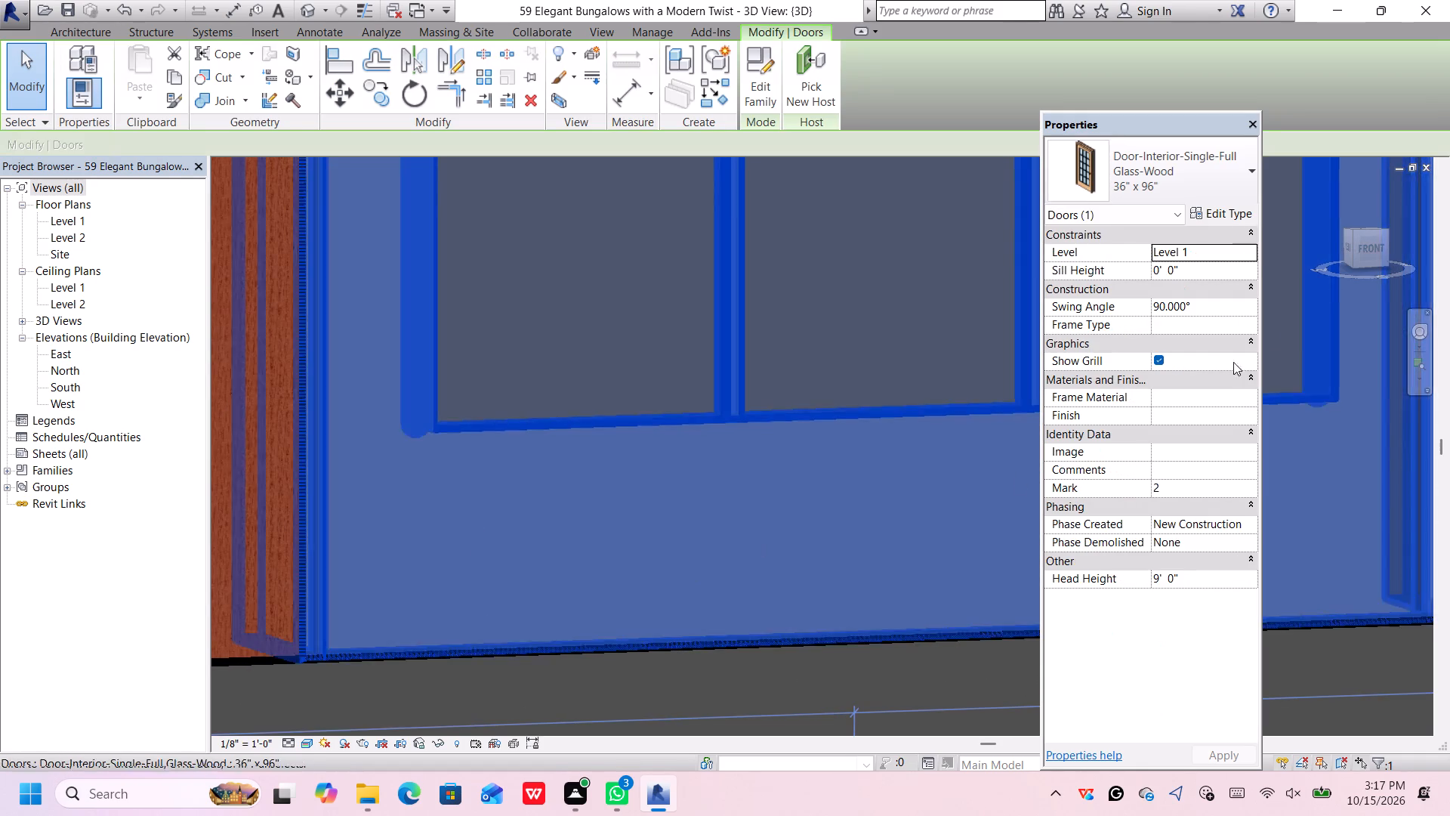
{"action": "left_click", "coordinate": [1220, 208]}
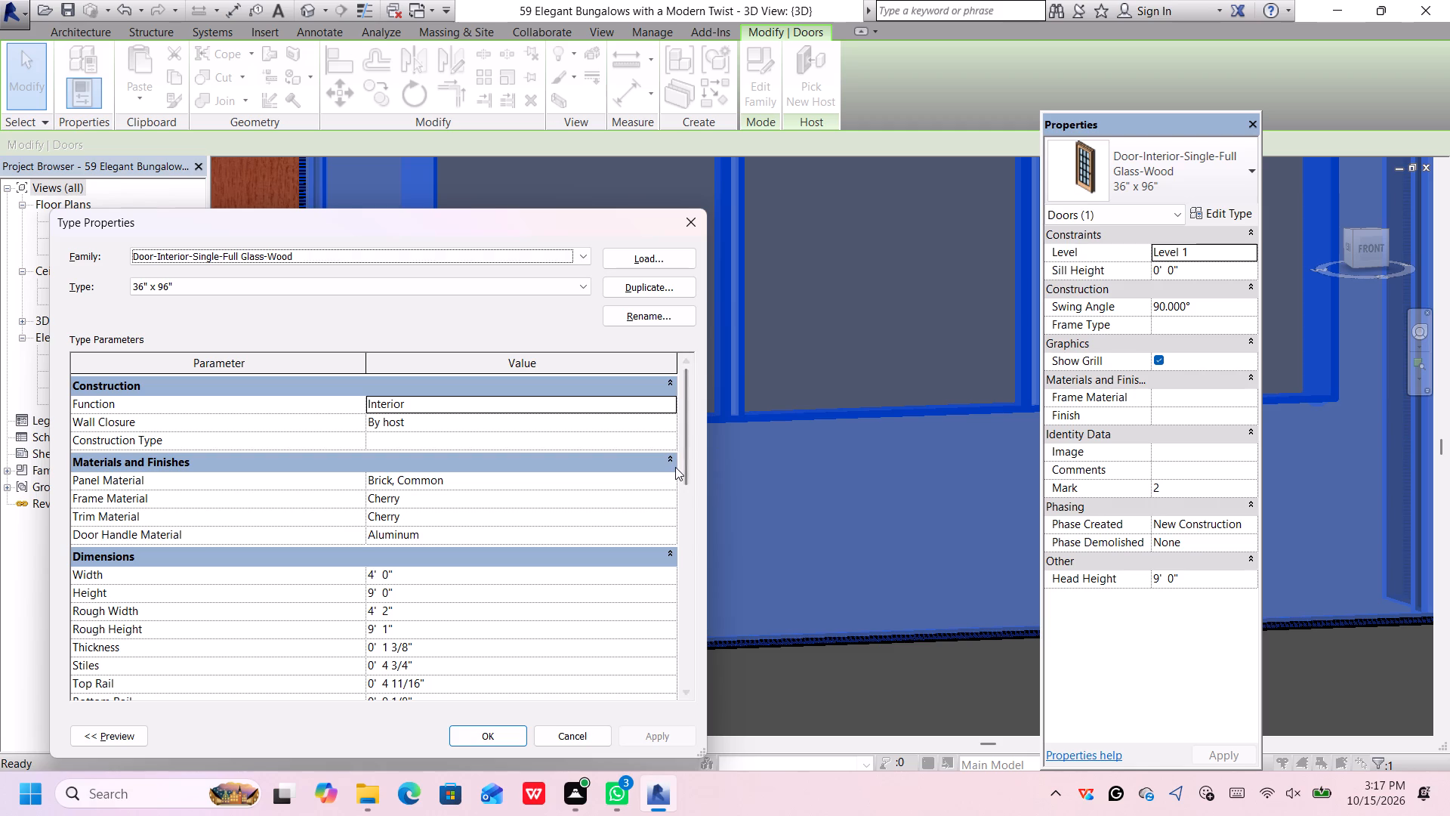
{"action": "left_click", "coordinate": [670, 484]}
{"action": "left_click", "coordinate": [670, 481]}
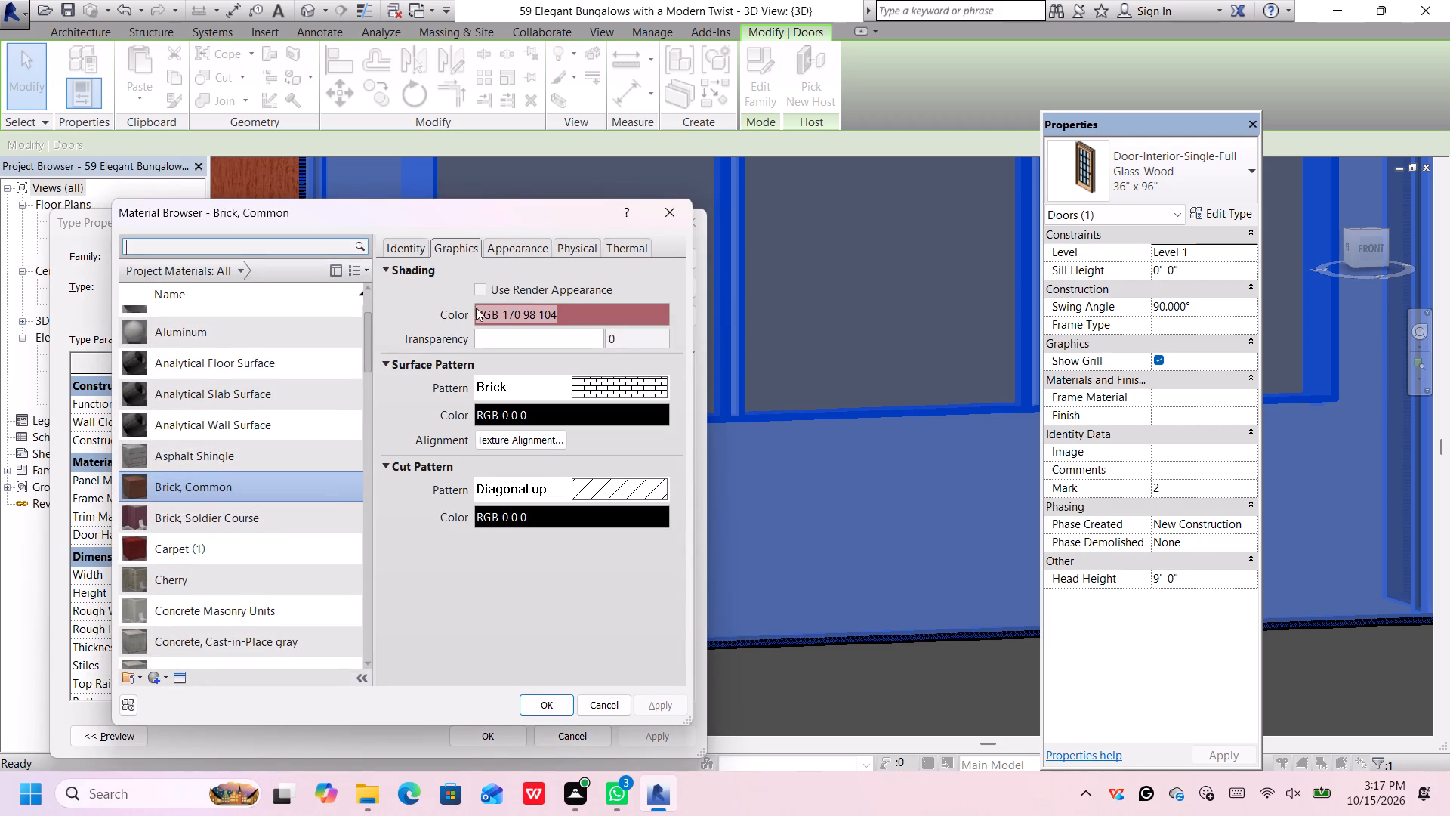
{"action": "left_click", "coordinate": [515, 248]}
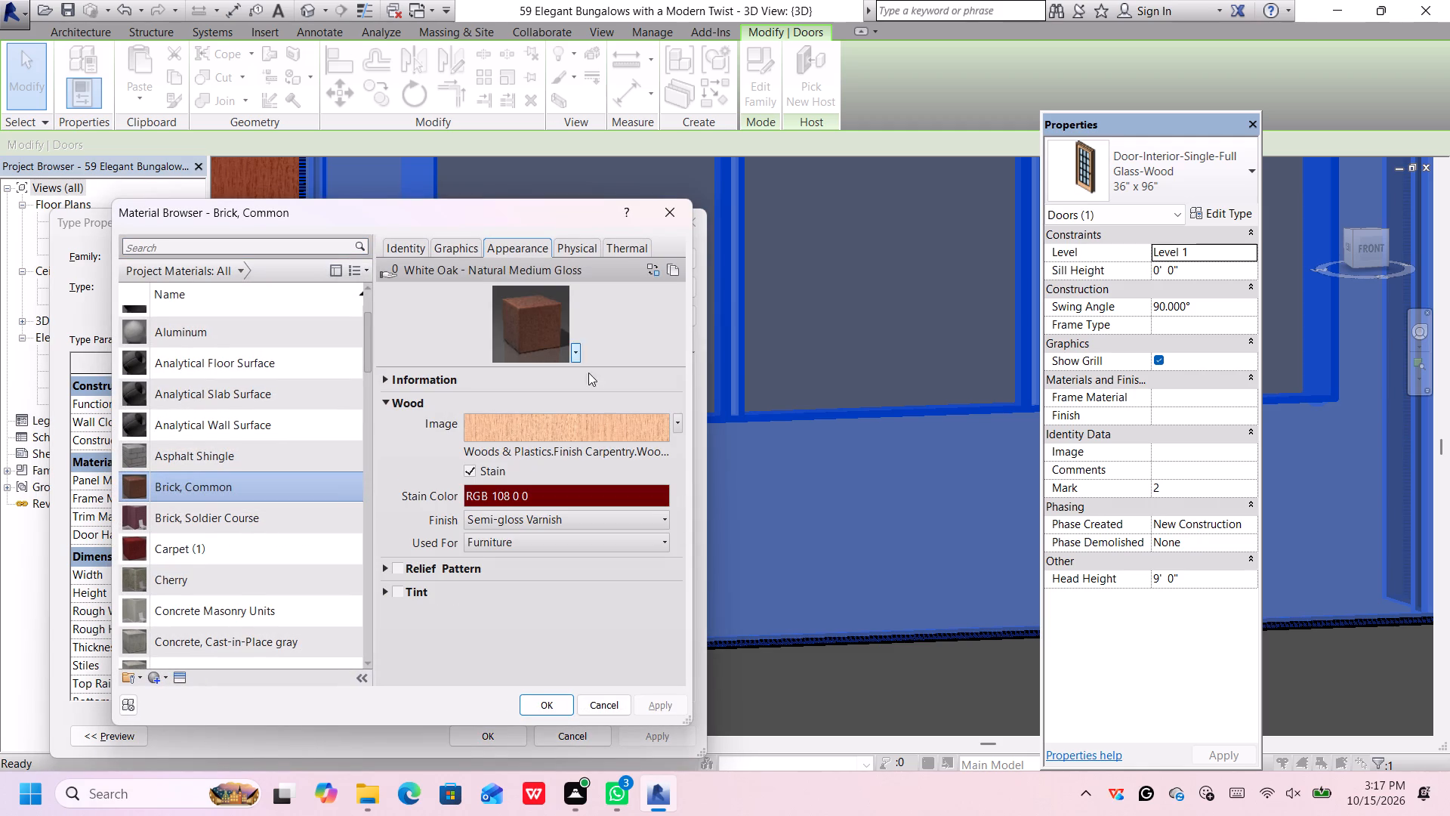
{"action": "left_click", "coordinate": [662, 491]}
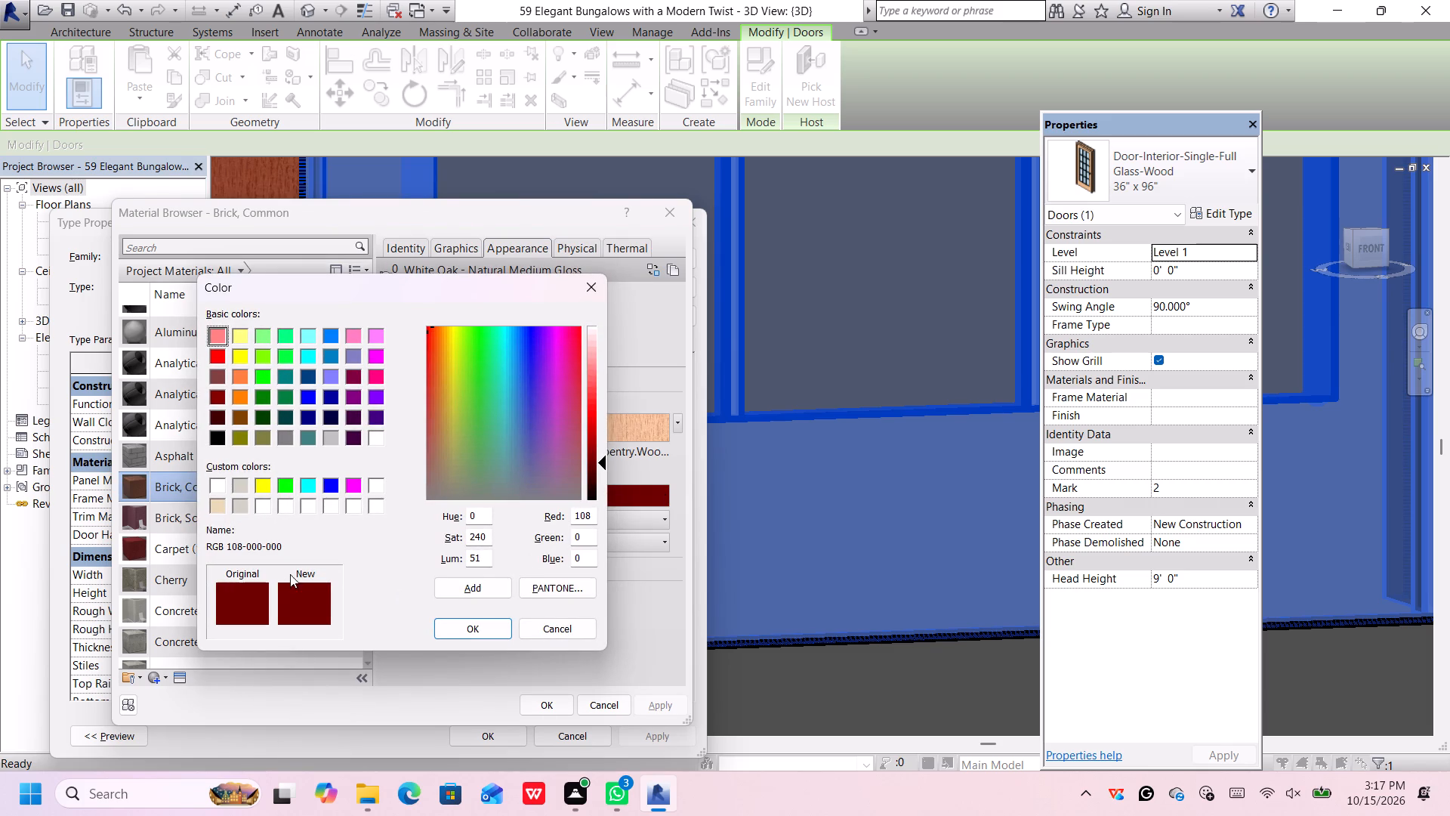
{"action": "left_click", "coordinate": [219, 394]}
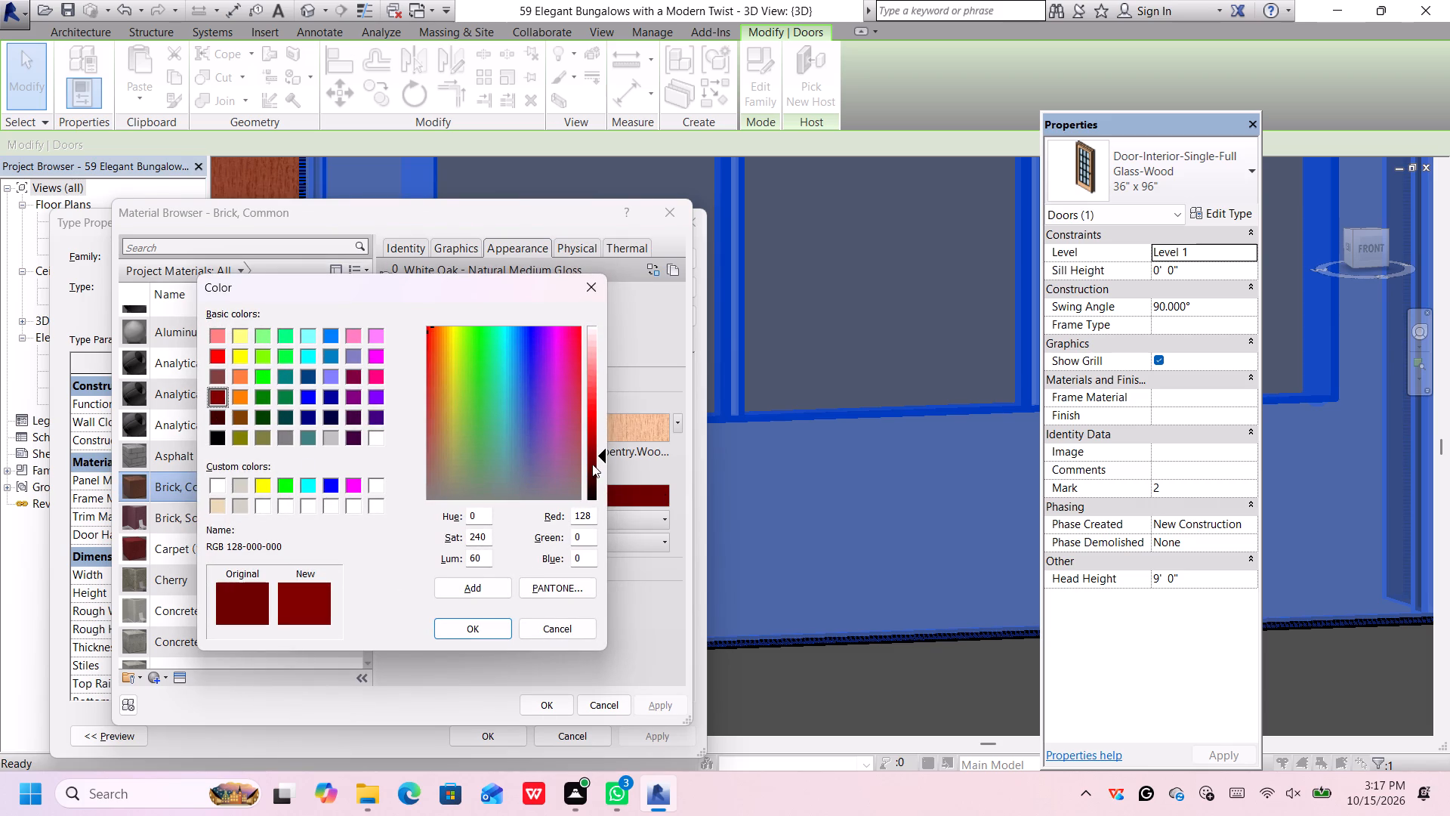
{"action": "left_click", "coordinate": [593, 464]}
{"action": "left_click", "coordinate": [594, 470]}
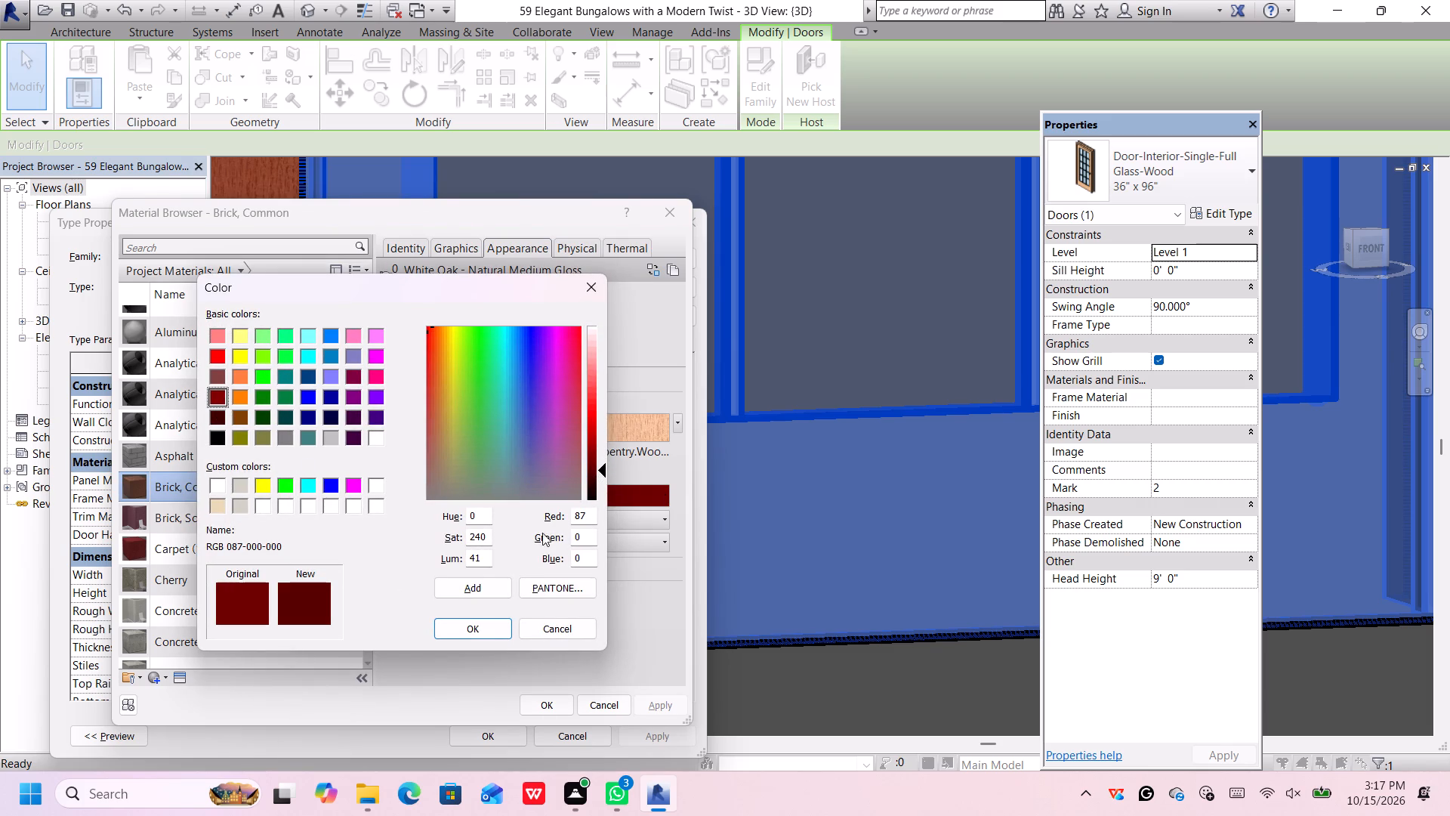
{"action": "left_click", "coordinate": [488, 623]}
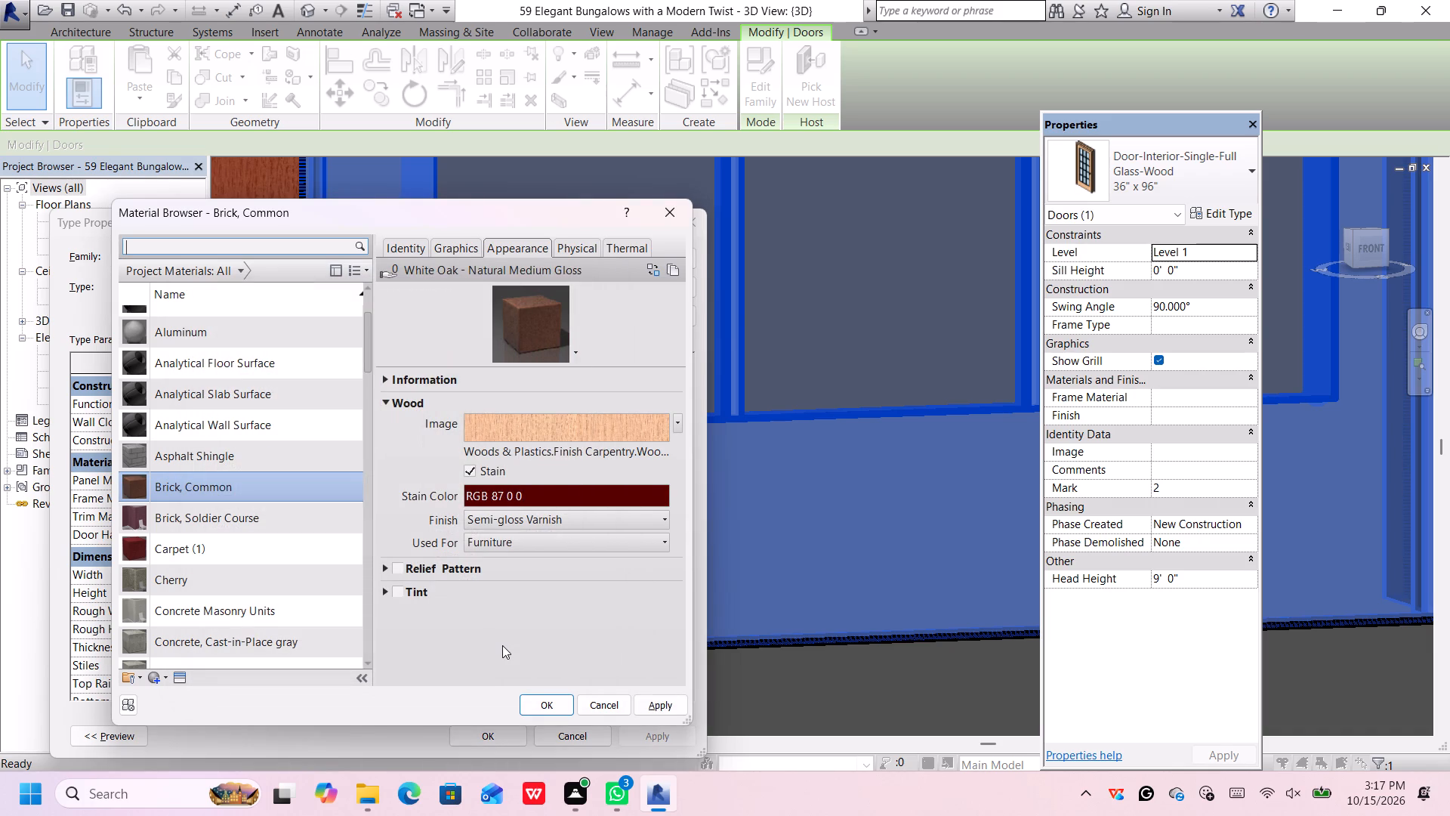
{"action": "left_click", "coordinate": [661, 704]}
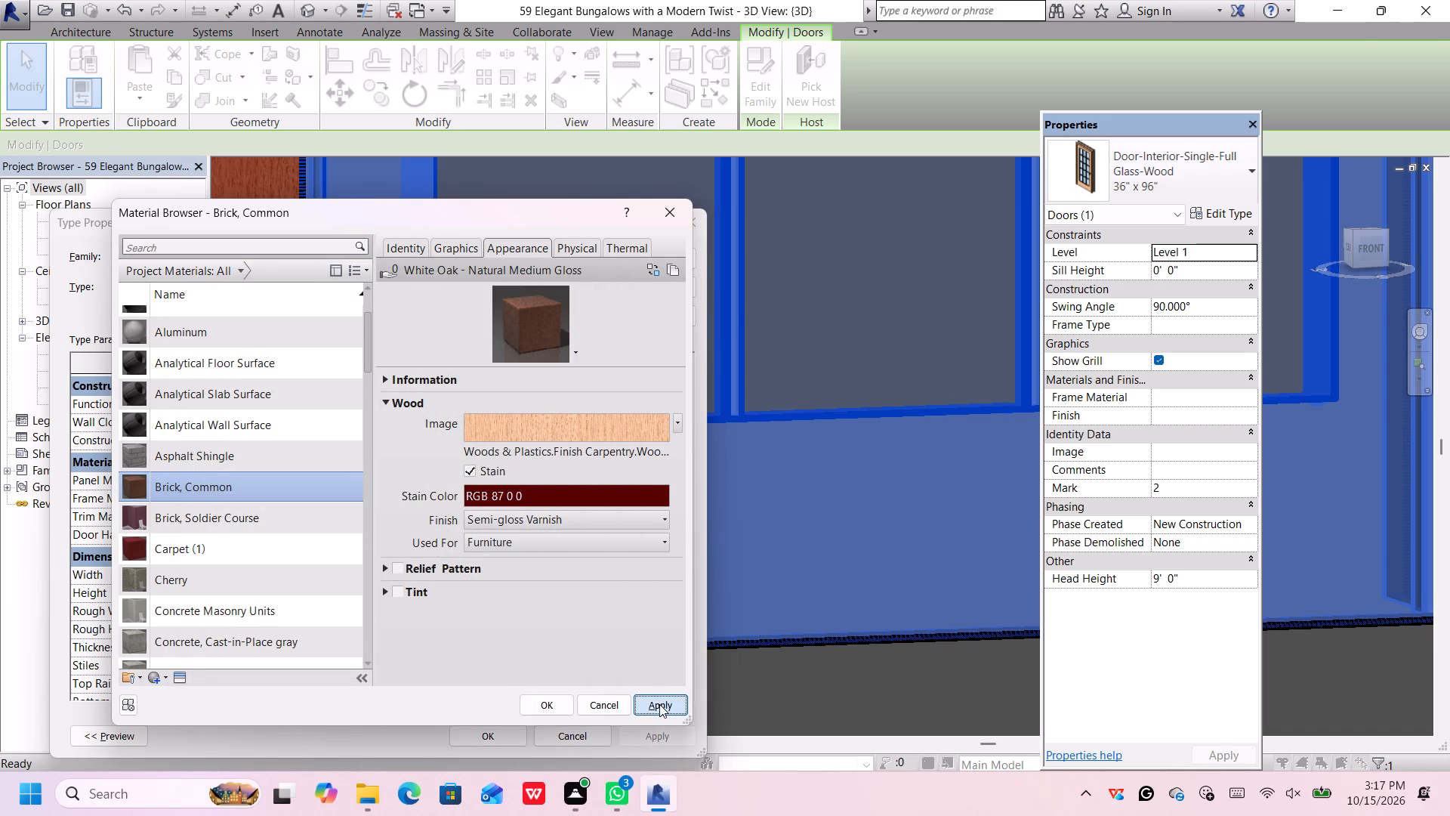
{"action": "left_click", "coordinate": [659, 704]}
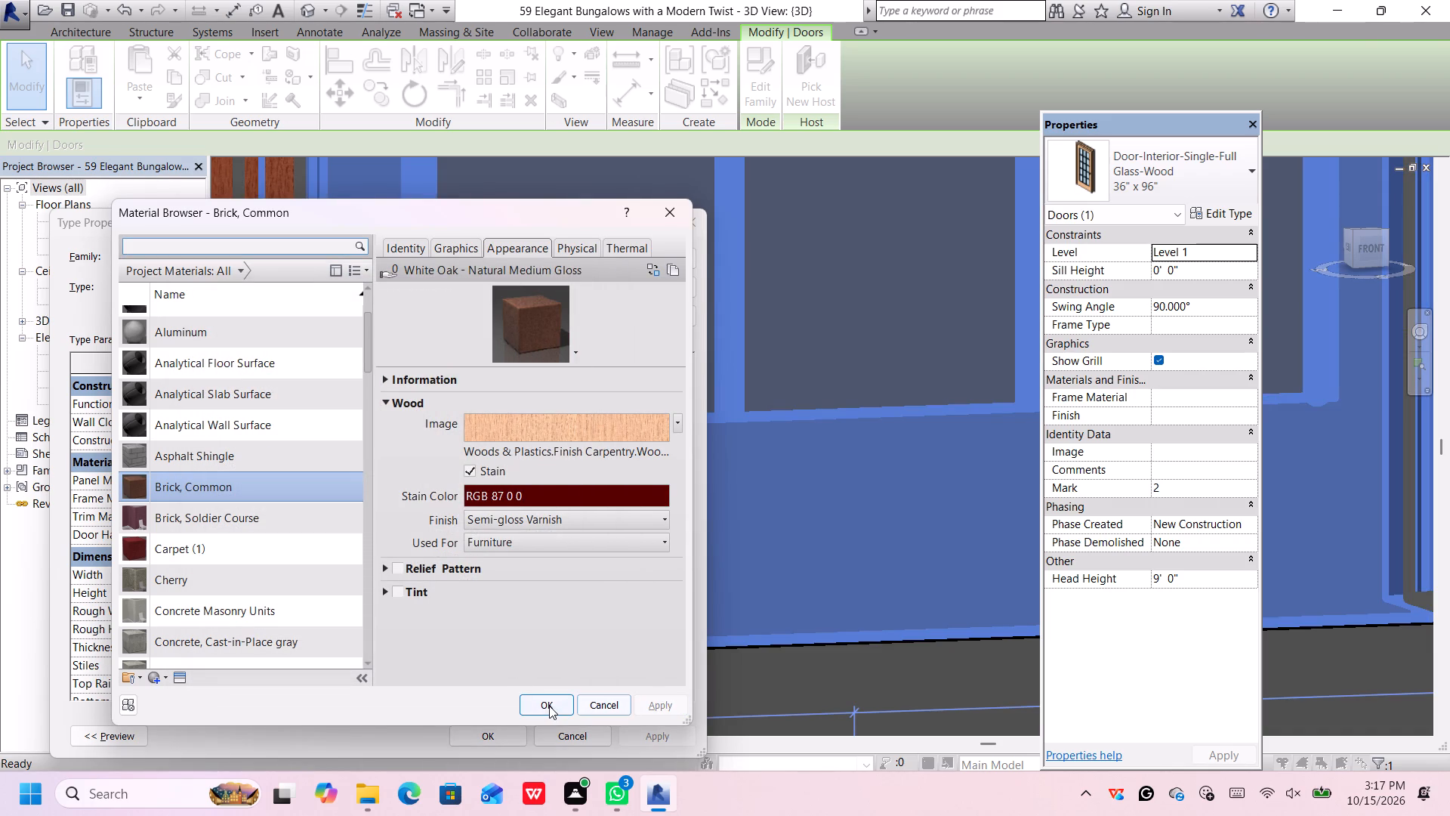
{"action": "left_click", "coordinate": [547, 706]}
{"action": "left_click", "coordinate": [634, 737]}
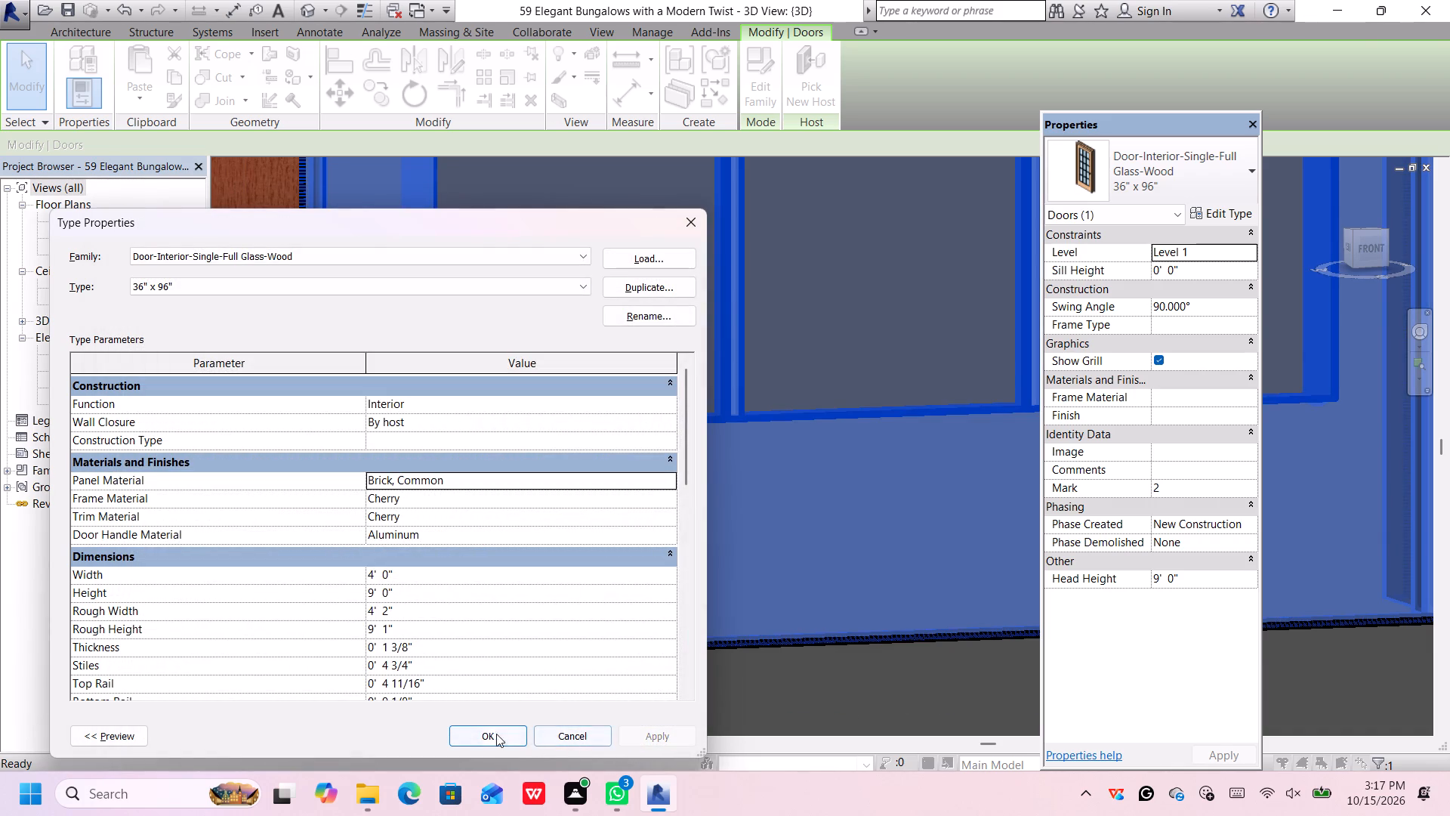
{"action": "left_click", "coordinate": [494, 734]}
Examine the darker stained finish on the front door and surrounding walls in the 3D view, both close up and overall.
{"action": "scroll", "coordinate": [573, 673], "scroll_direction": "down", "scroll_amount": 10}
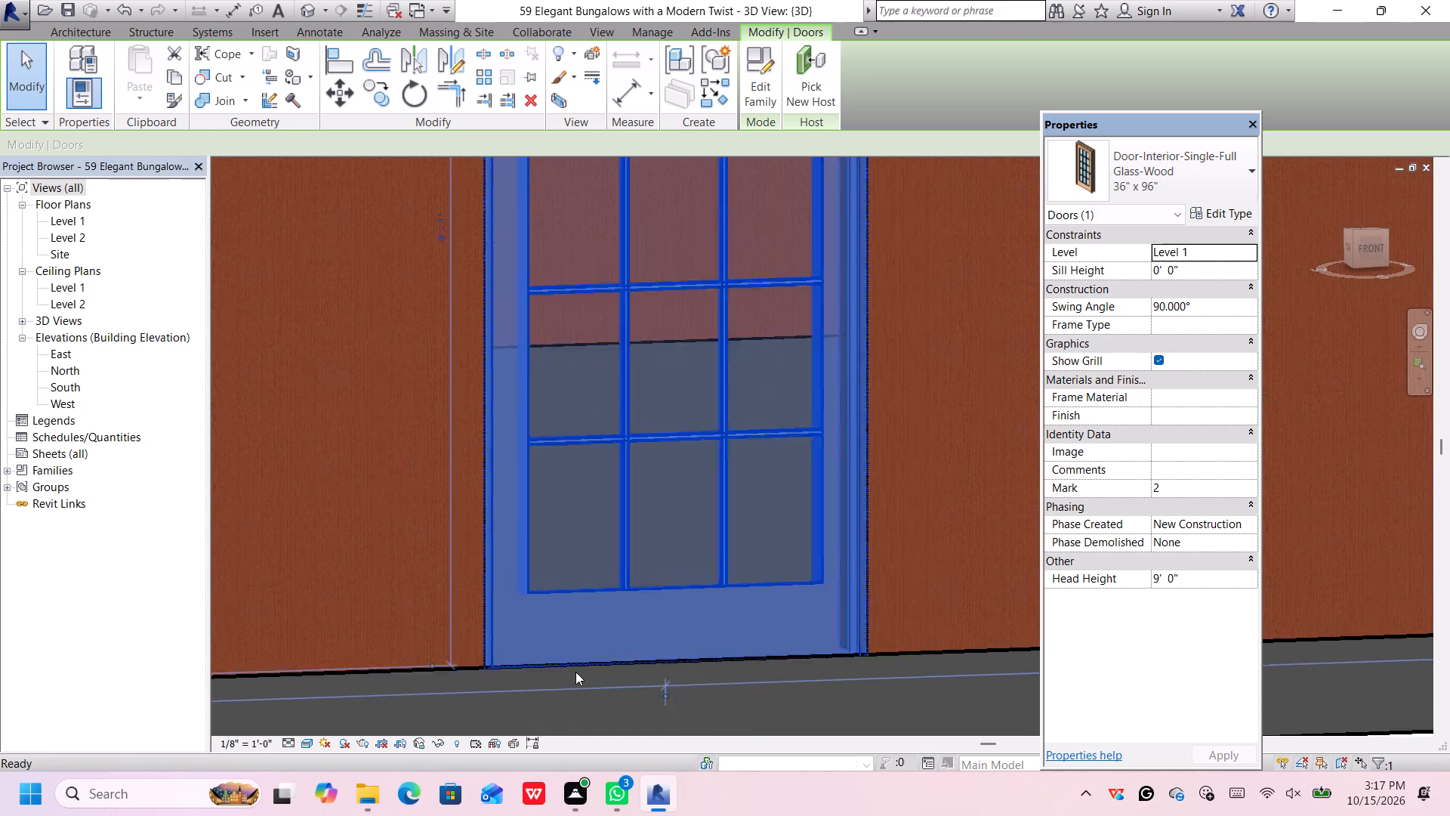
{"action": "scroll", "coordinate": [575, 672], "scroll_direction": "down", "scroll_amount": 10}
{"action": "left_click", "coordinate": [608, 703]}
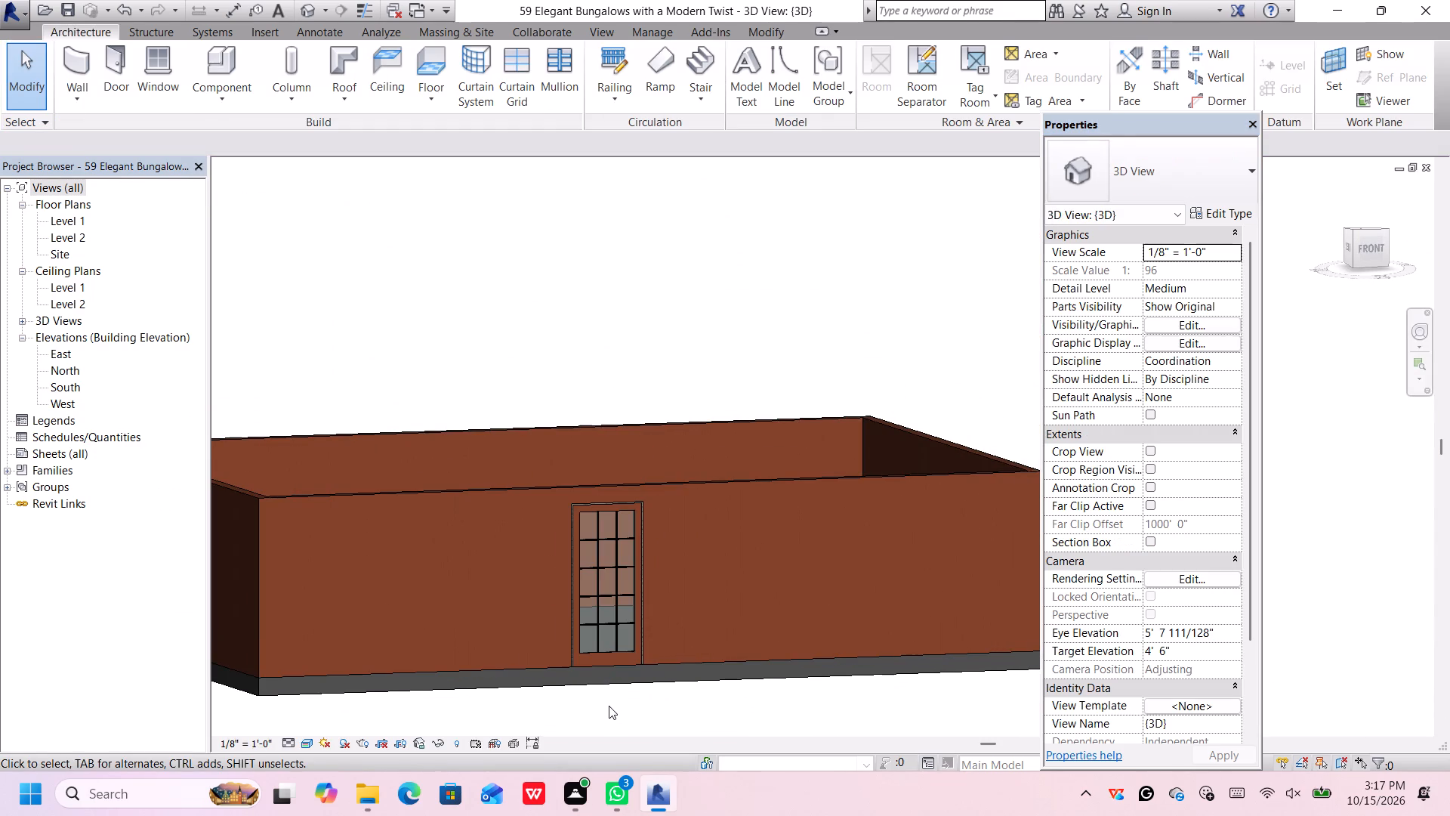
{"action": "scroll", "coordinate": [612, 694], "scroll_direction": "up", "scroll_amount": 11}
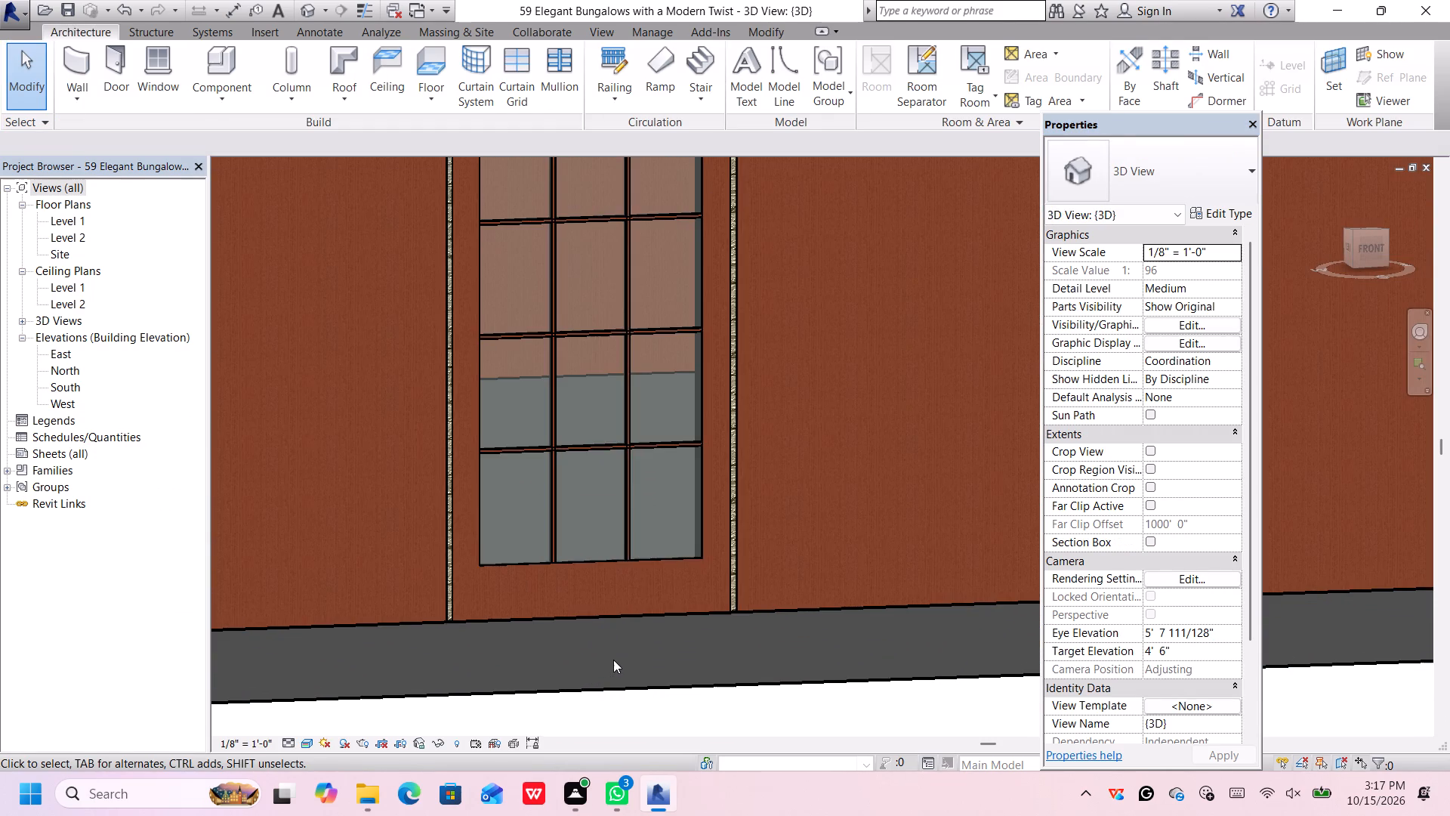
{"action": "scroll", "coordinate": [613, 660], "scroll_direction": "up", "scroll_amount": 6}
{"action": "scroll", "coordinate": [634, 630], "scroll_direction": "down", "scroll_amount": 6}
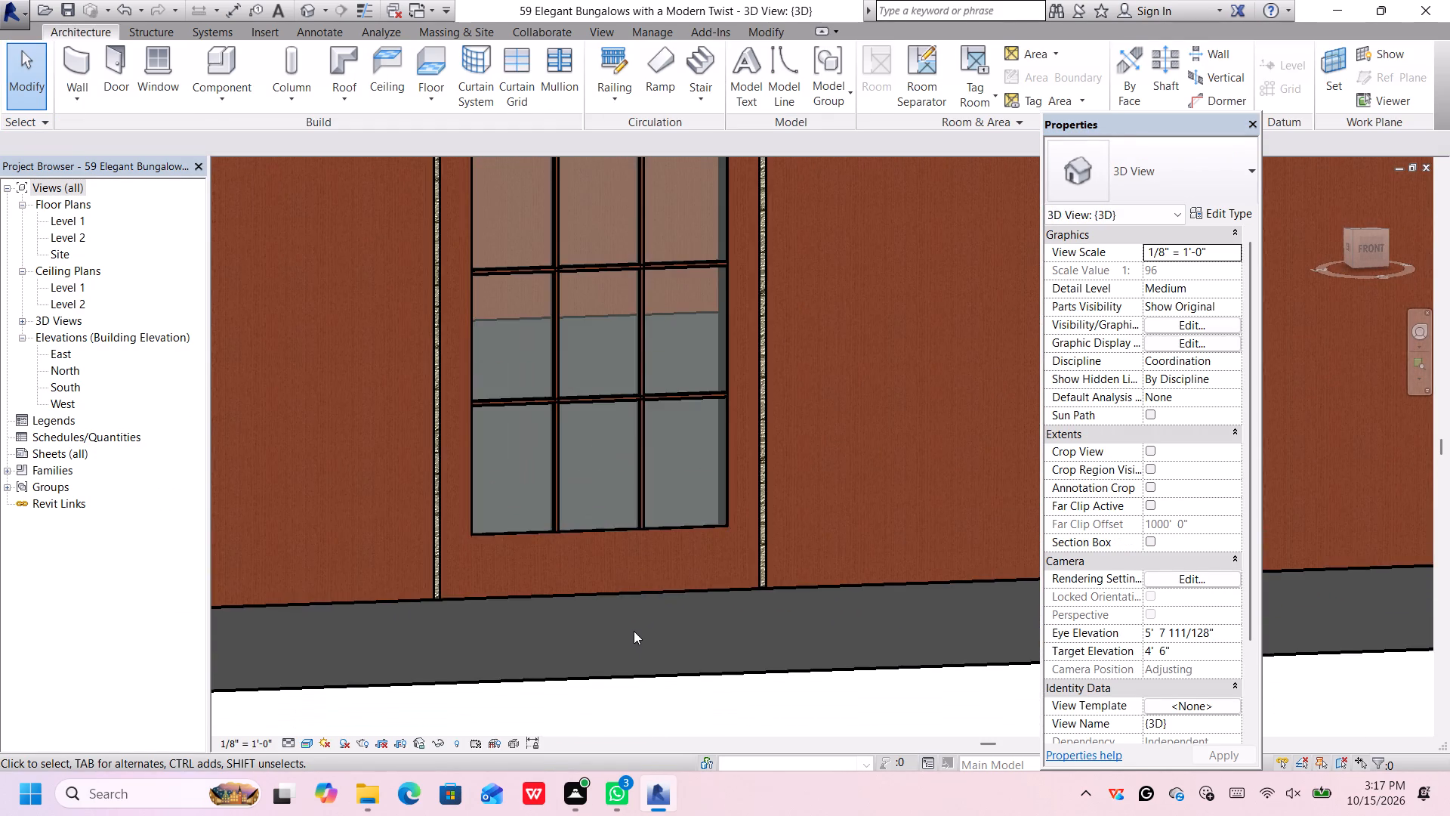
{"action": "scroll", "coordinate": [634, 631], "scroll_direction": "down", "scroll_amount": 12}
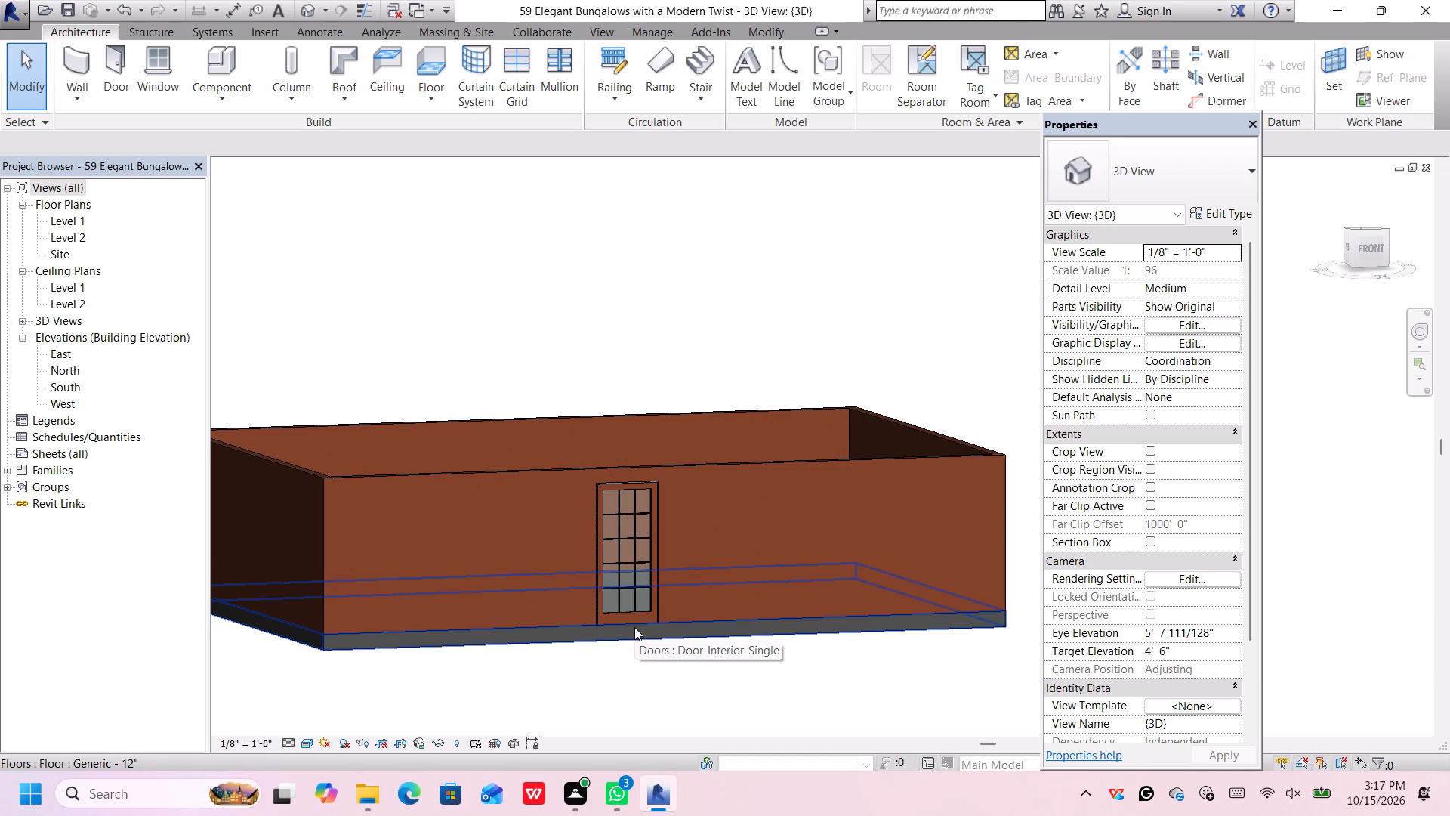
{"action": "scroll", "coordinate": [634, 627], "scroll_direction": "down", "scroll_amount": 1}
Duplicate the front door's 36" x 96" type, keeping the suggested name.
{"action": "scroll", "coordinate": [610, 614], "scroll_direction": "up", "scroll_amount": 2}
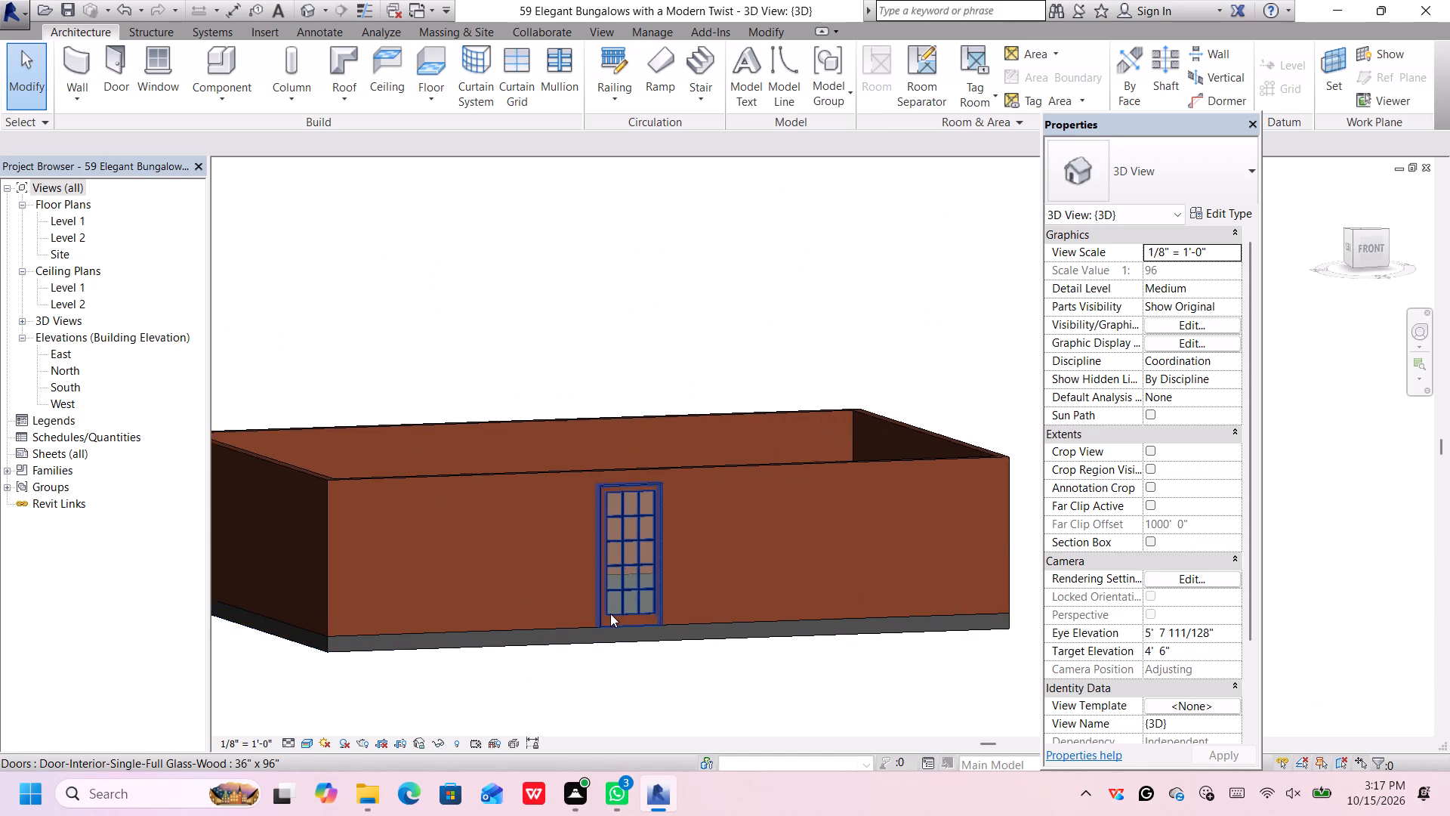
{"action": "scroll", "coordinate": [610, 614], "scroll_direction": "up", "scroll_amount": 1}
{"action": "left_click", "coordinate": [612, 614]}
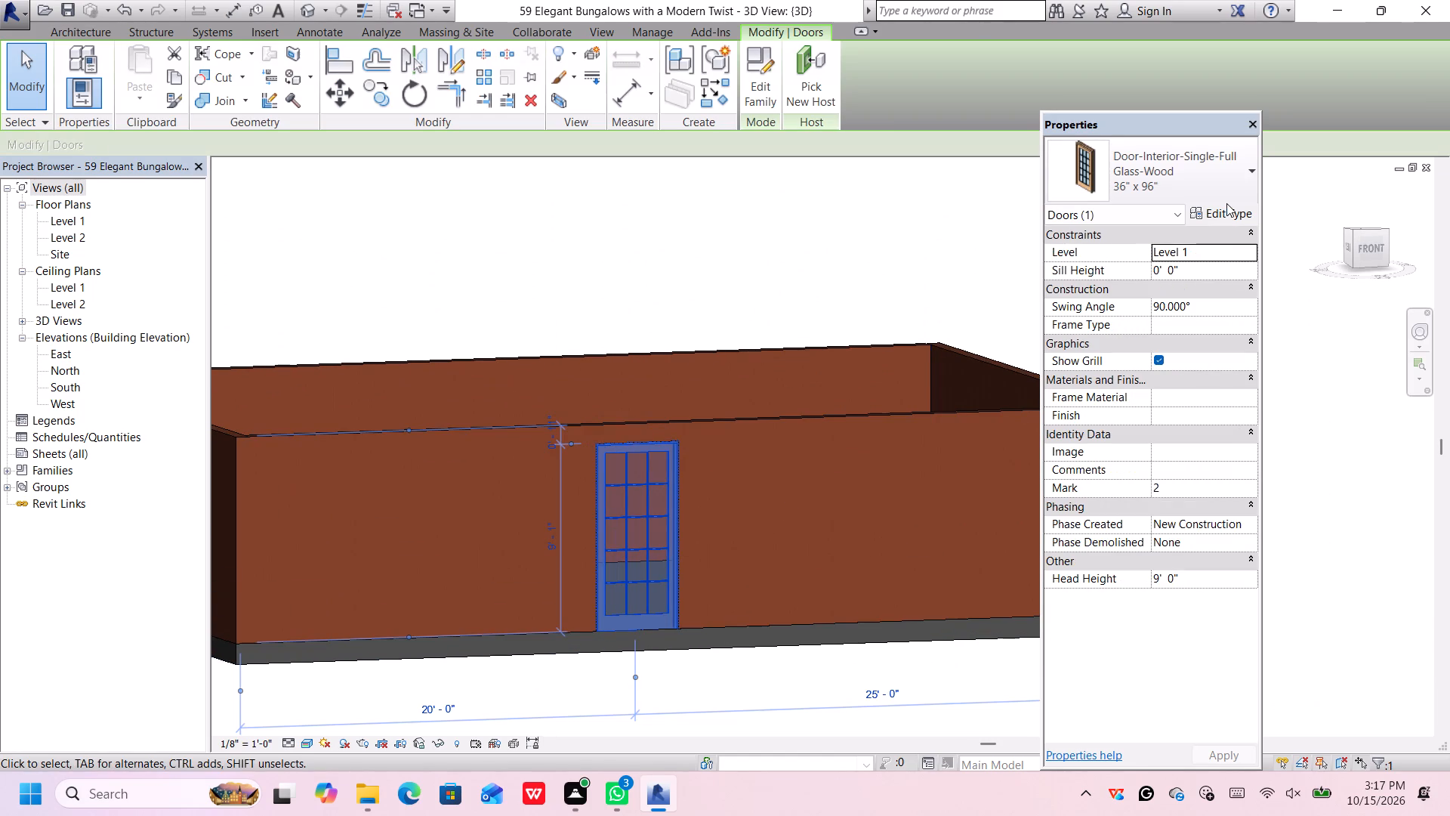
{"action": "left_click", "coordinate": [1226, 203]}
{"action": "left_click", "coordinate": [1226, 212]}
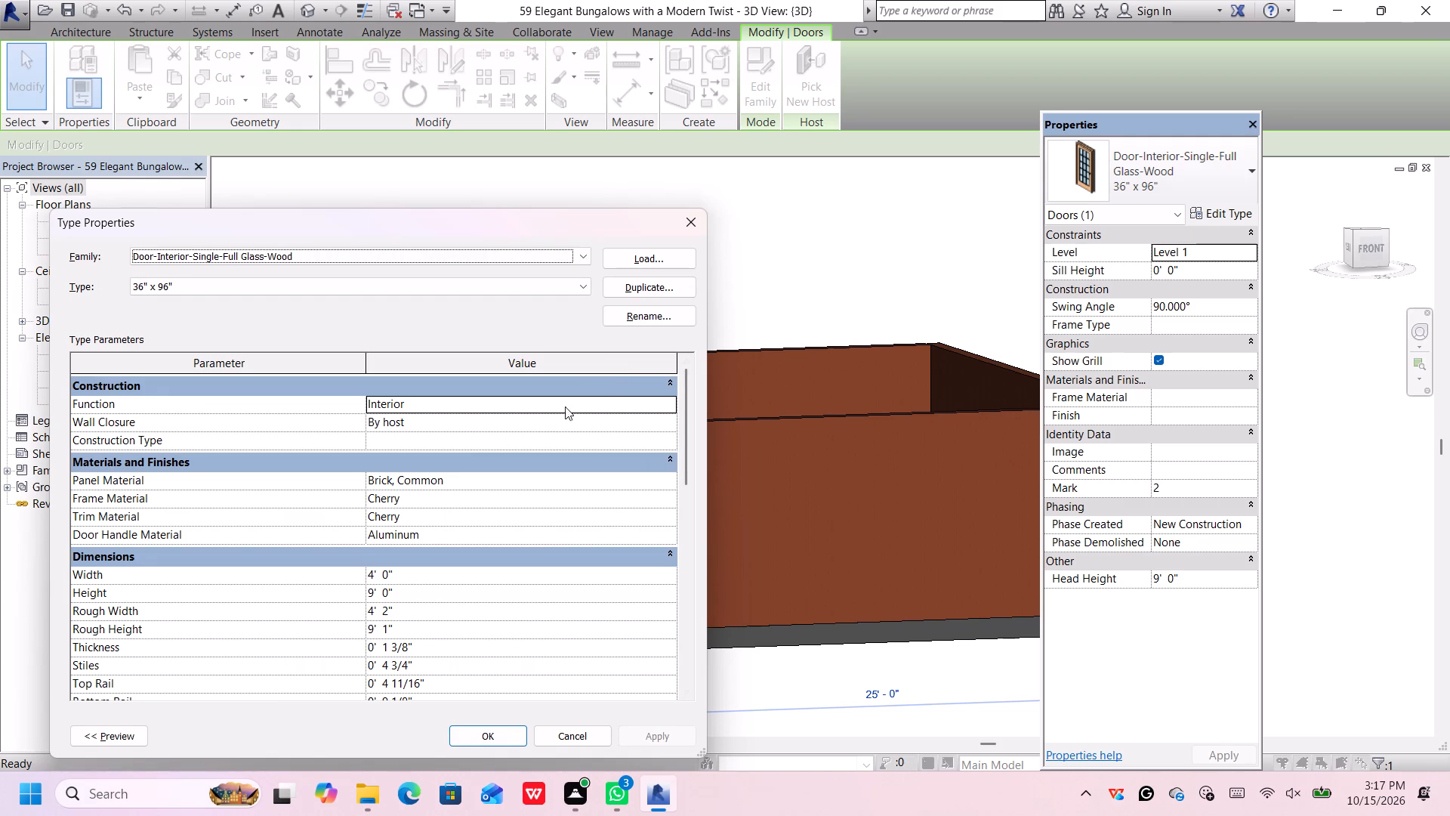
{"action": "left_click", "coordinate": [652, 287]}
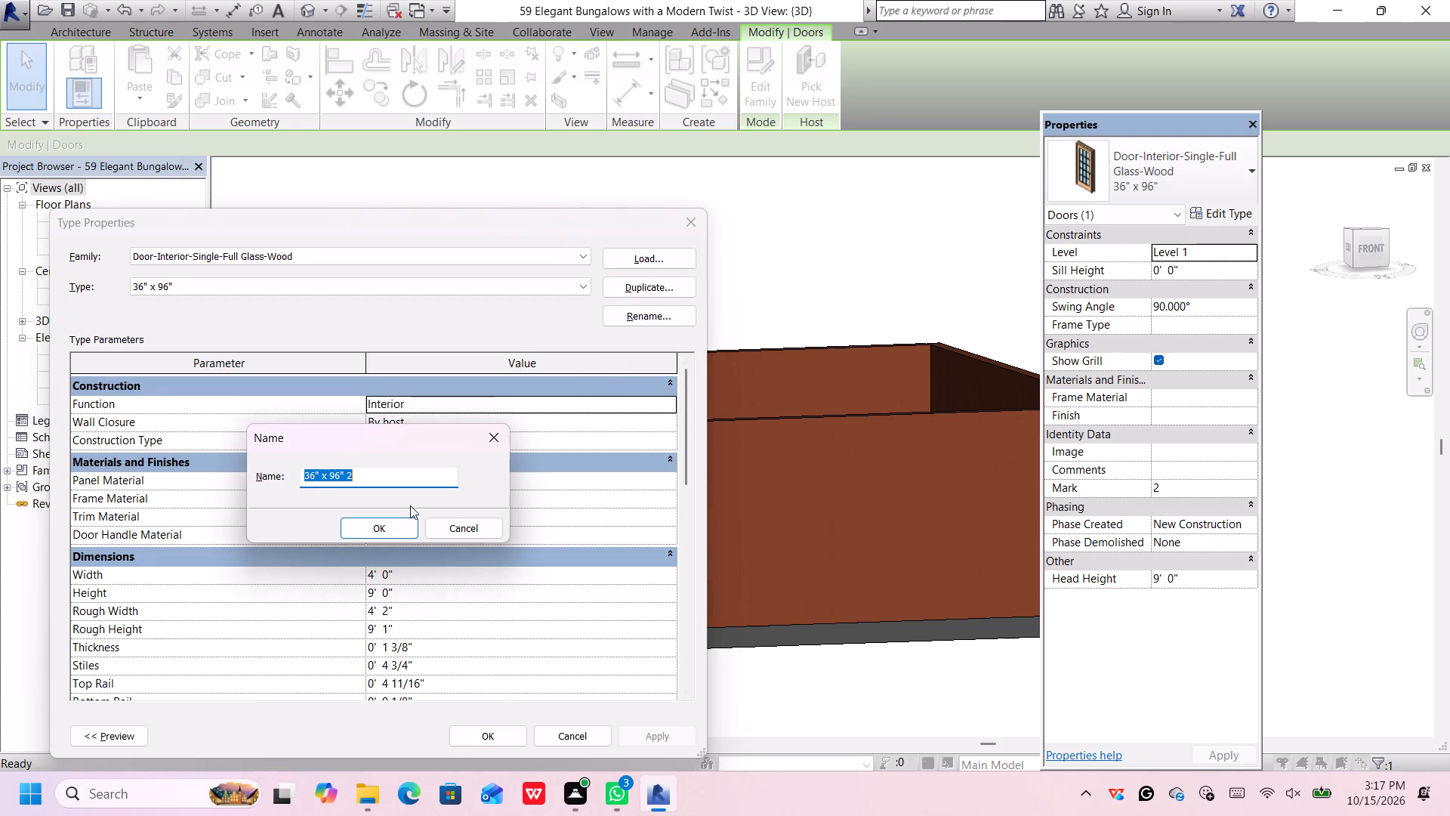
{"action": "left_click", "coordinate": [384, 530]}
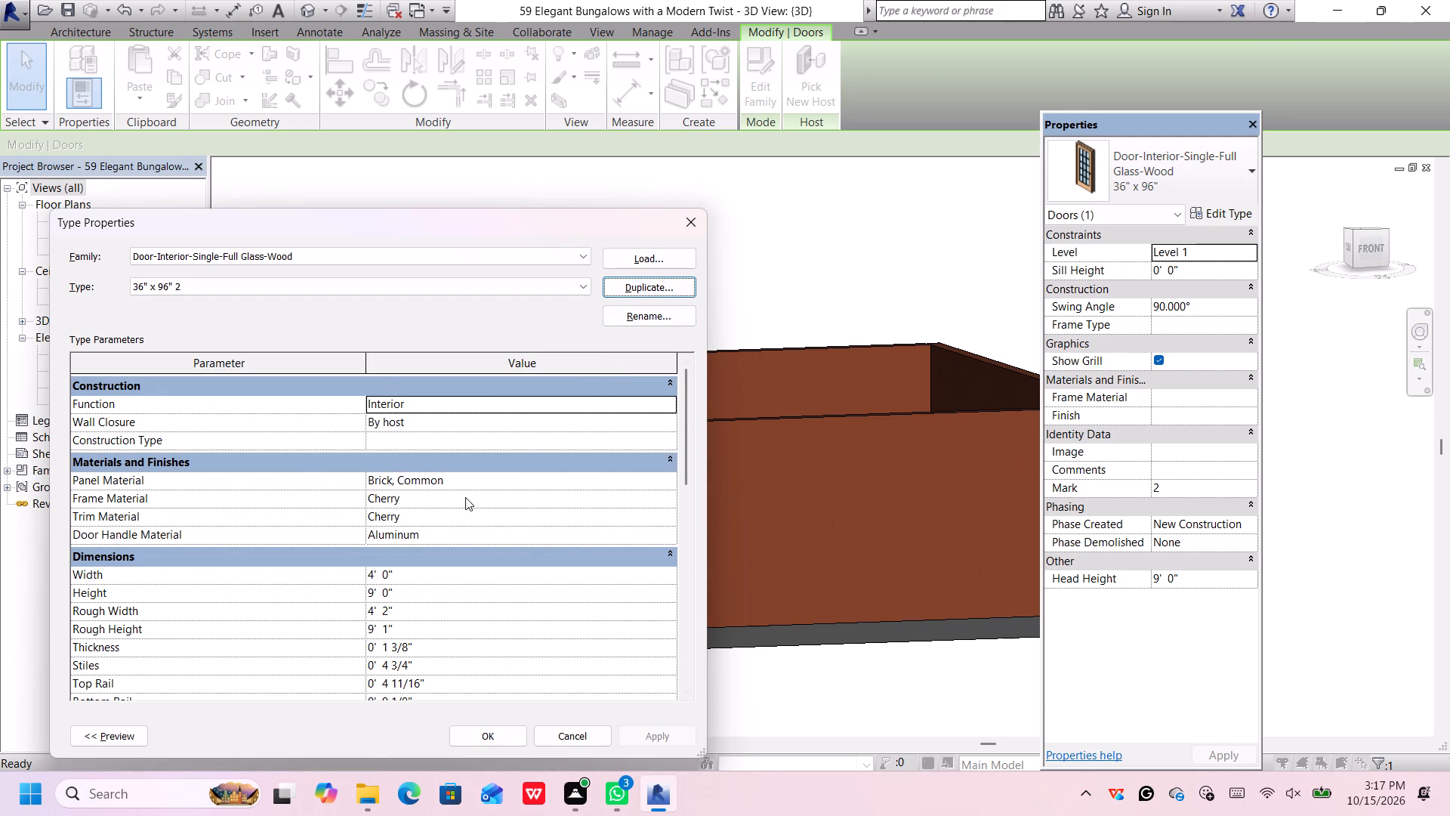
Assign Brick, Soldier Course as the panel material of the duplicated front door type.
{"action": "left_click", "coordinate": [672, 474]}
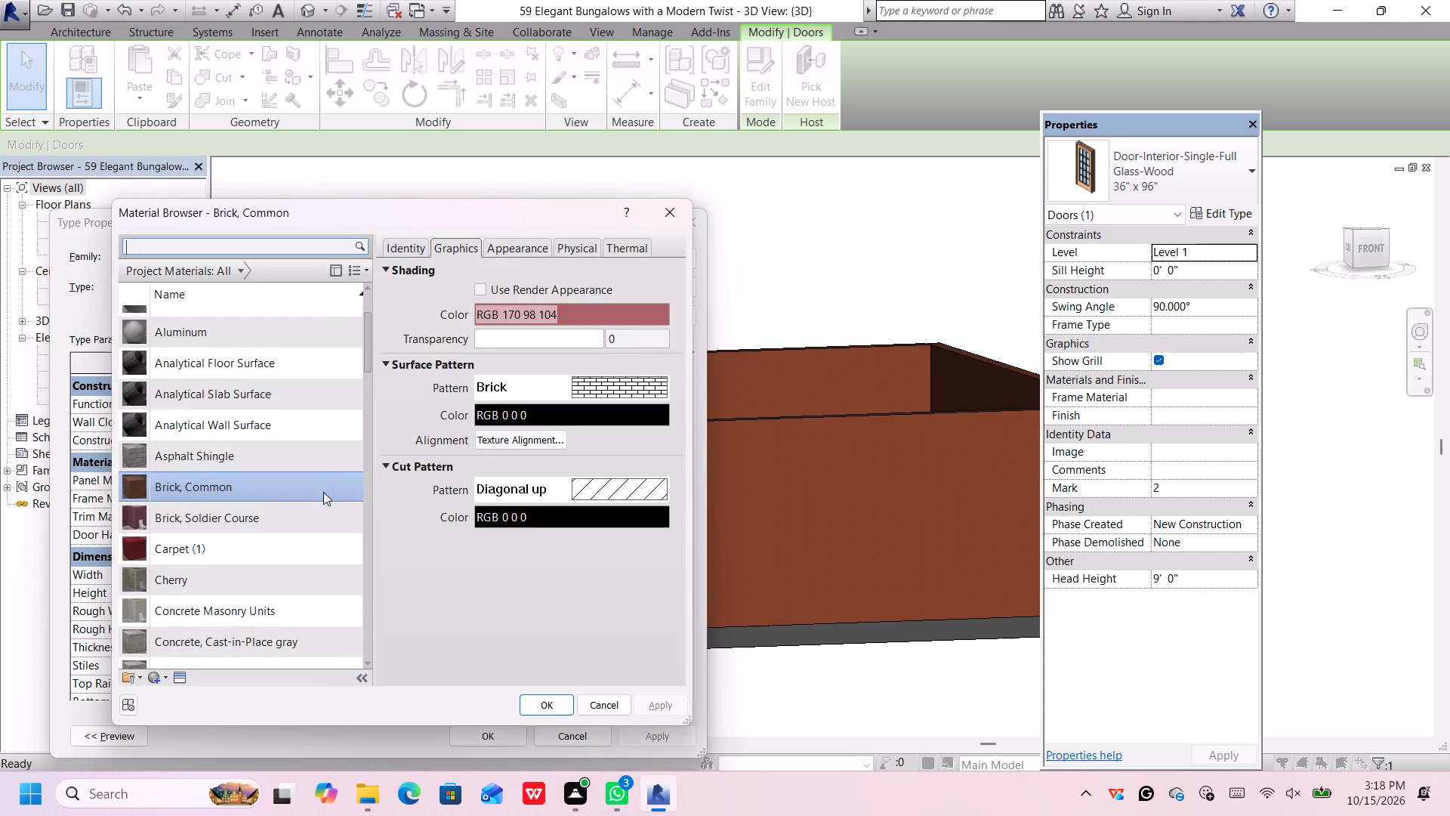
{"action": "left_click", "coordinate": [320, 511]}
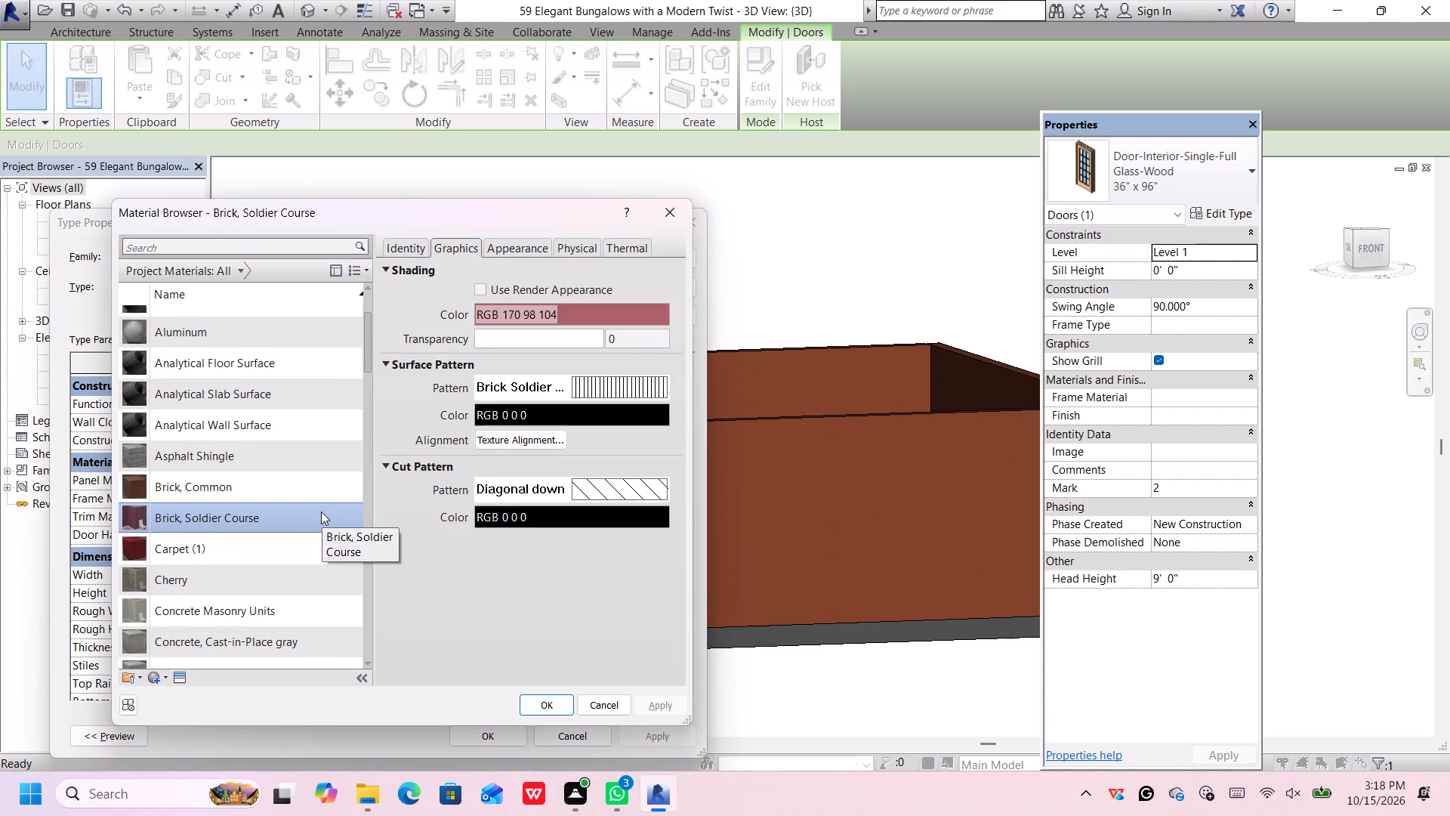
{"action": "left_click", "coordinate": [536, 706]}
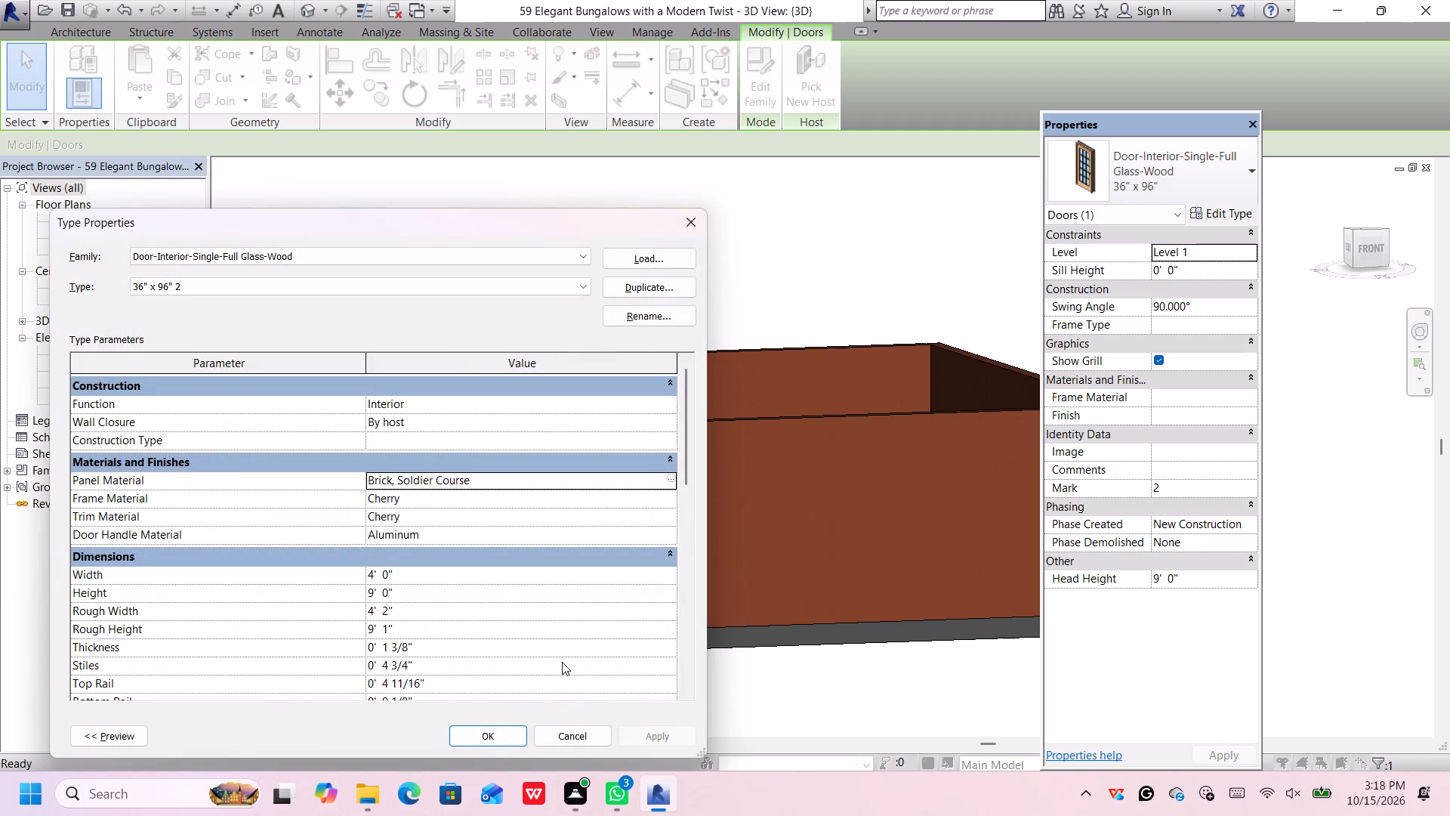
{"action": "left_click", "coordinate": [498, 732]}
Change the structure layer material of the front wall's Generic - 8" type to Brick, Soldier Course.
{"action": "left_click", "coordinate": [830, 414]}
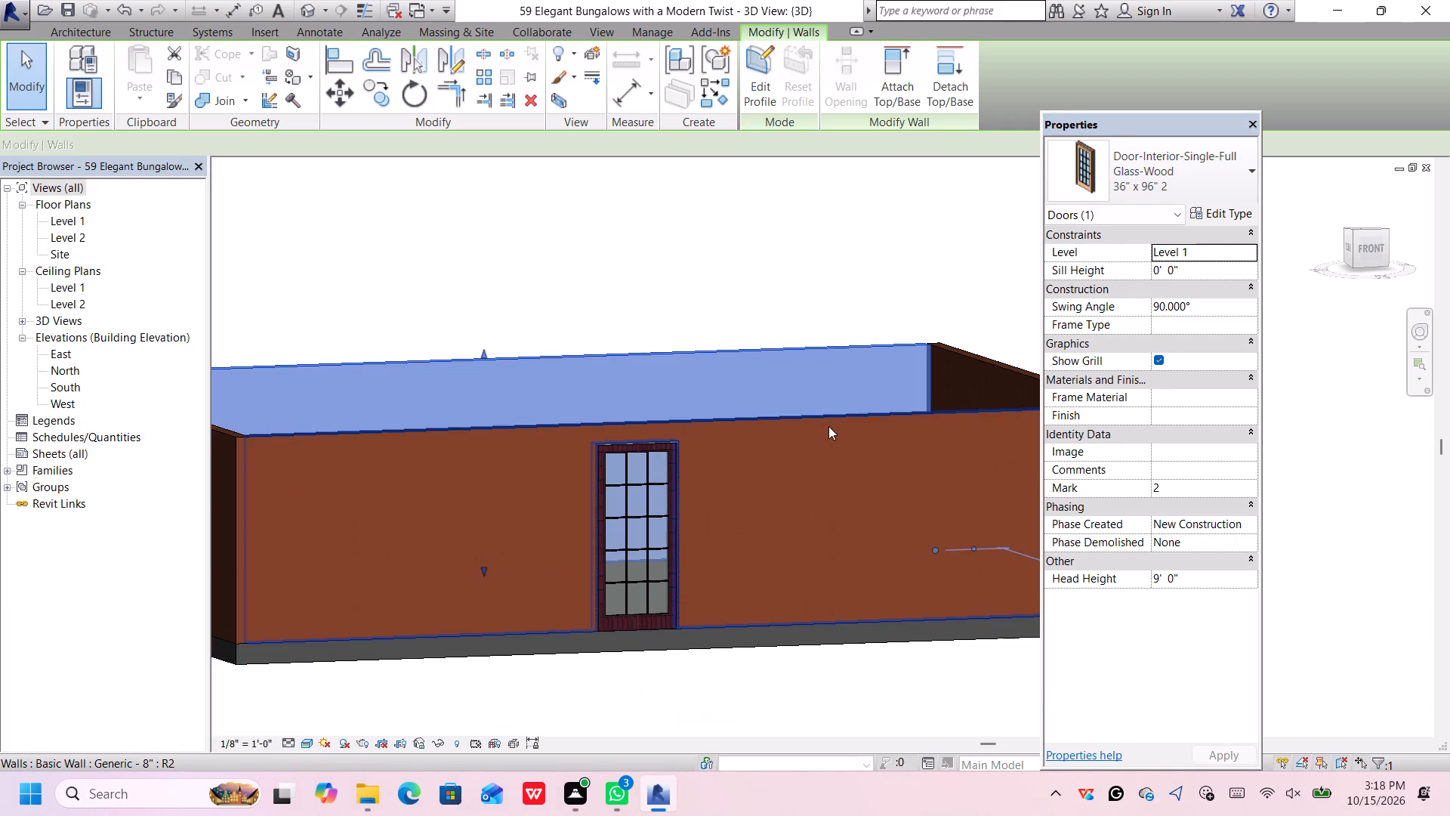
{"action": "left_click", "coordinate": [828, 428]}
{"action": "left_click", "coordinate": [1202, 190]}
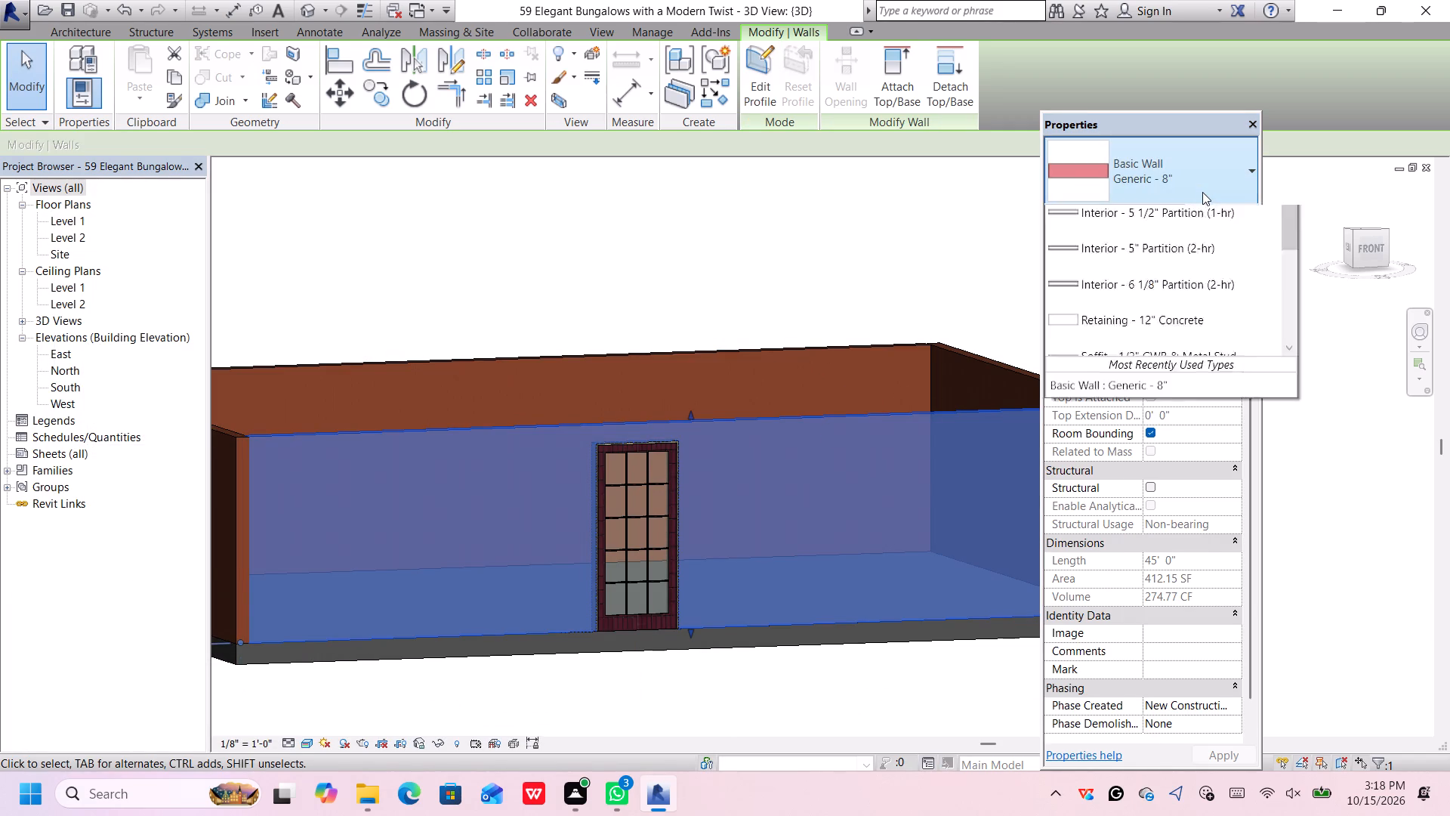
{"action": "left_click", "coordinate": [1202, 191]}
{"action": "left_click", "coordinate": [1202, 215]}
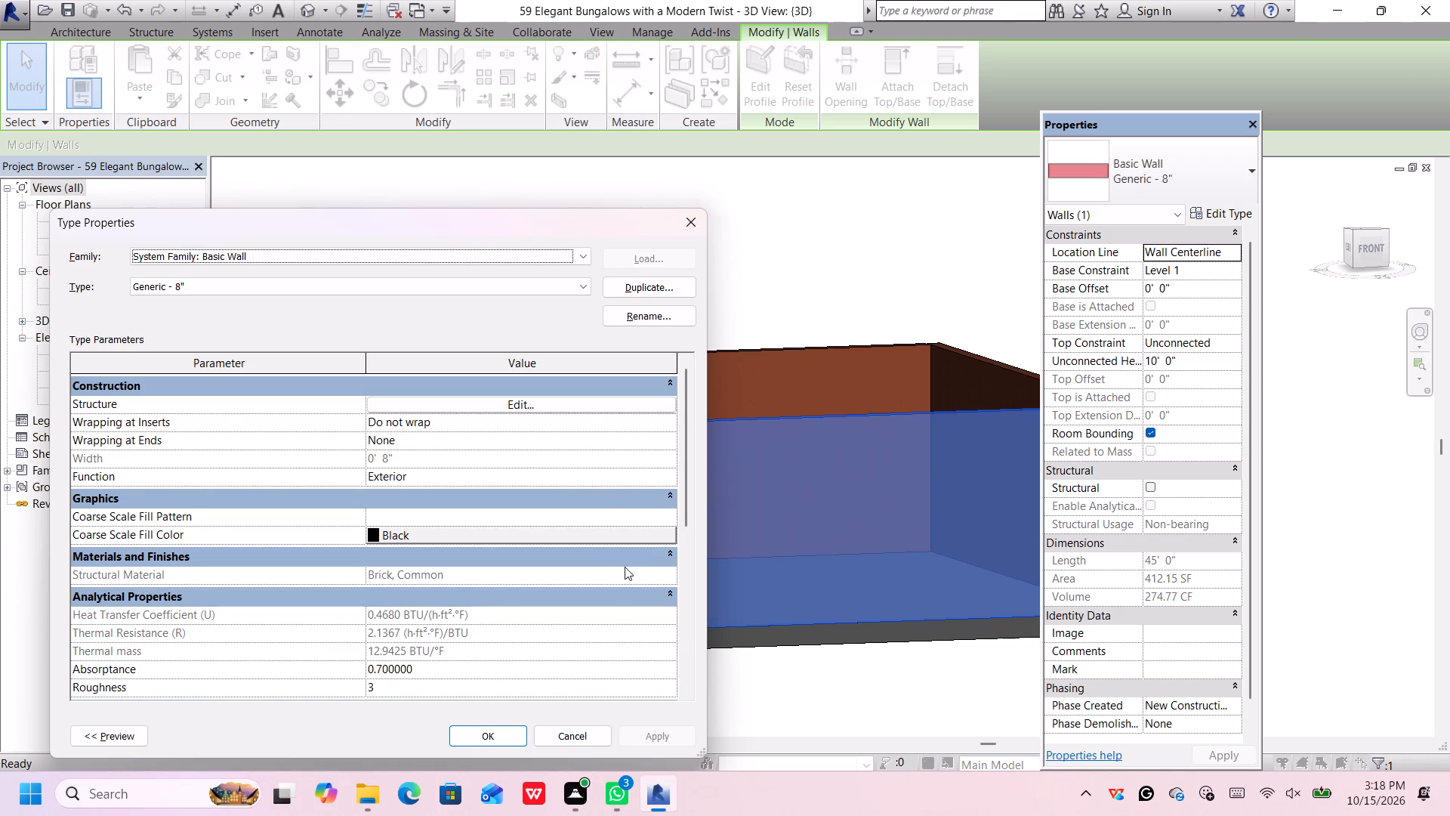
{"action": "left_click", "coordinate": [594, 403]}
{"action": "left_click", "coordinate": [370, 394]}
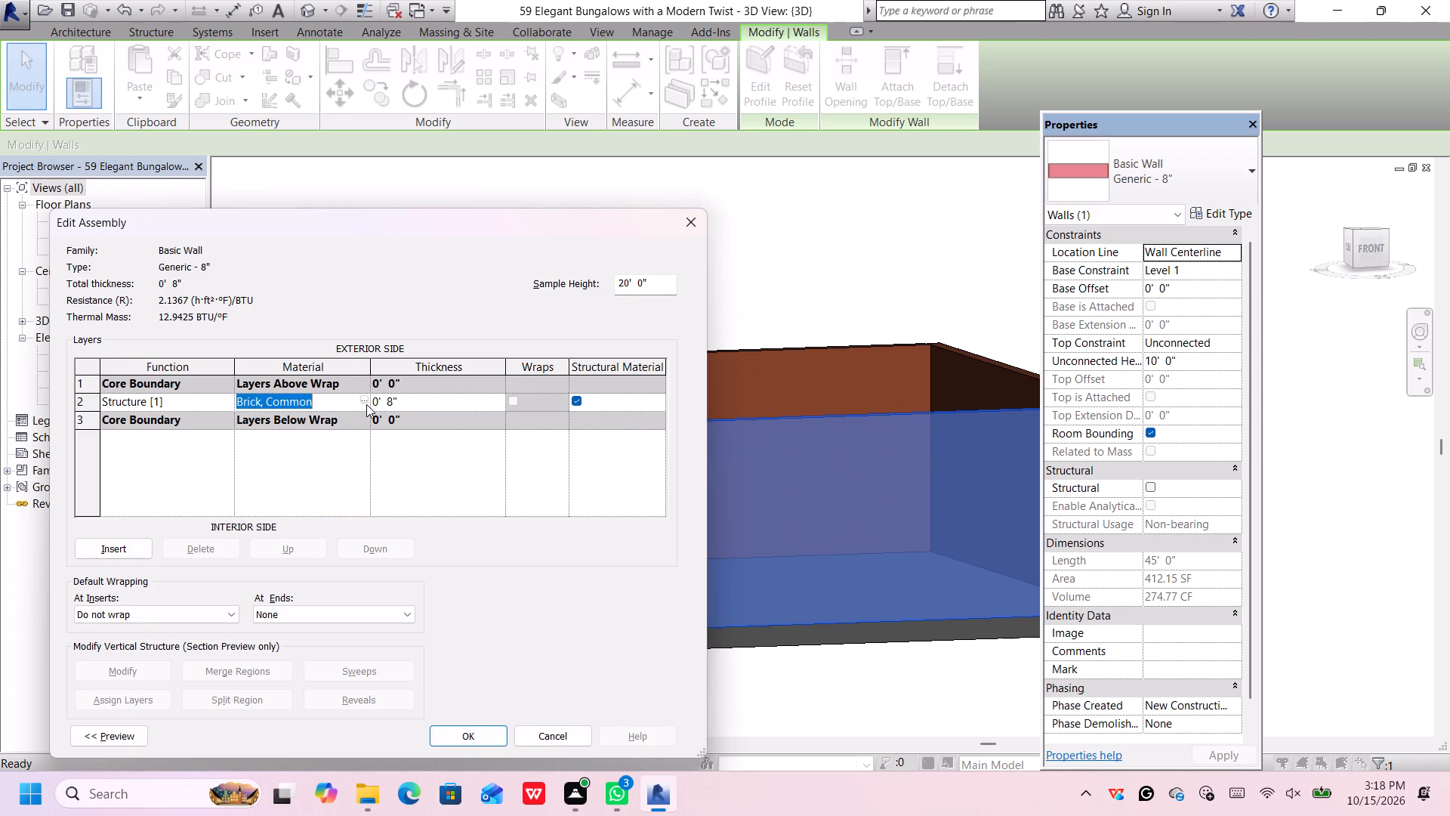
{"action": "left_click", "coordinate": [364, 400]}
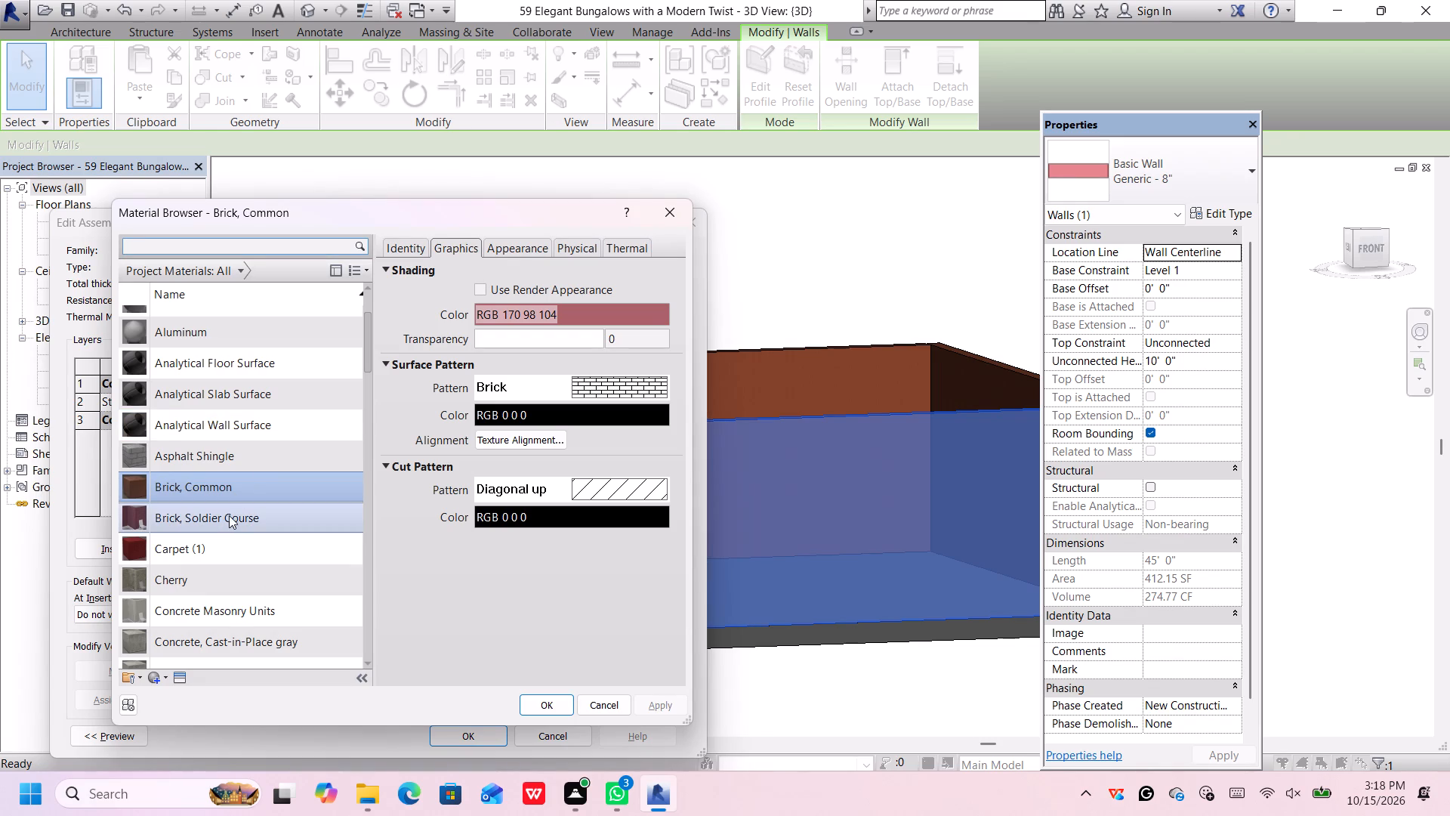
{"action": "left_click", "coordinate": [230, 514]}
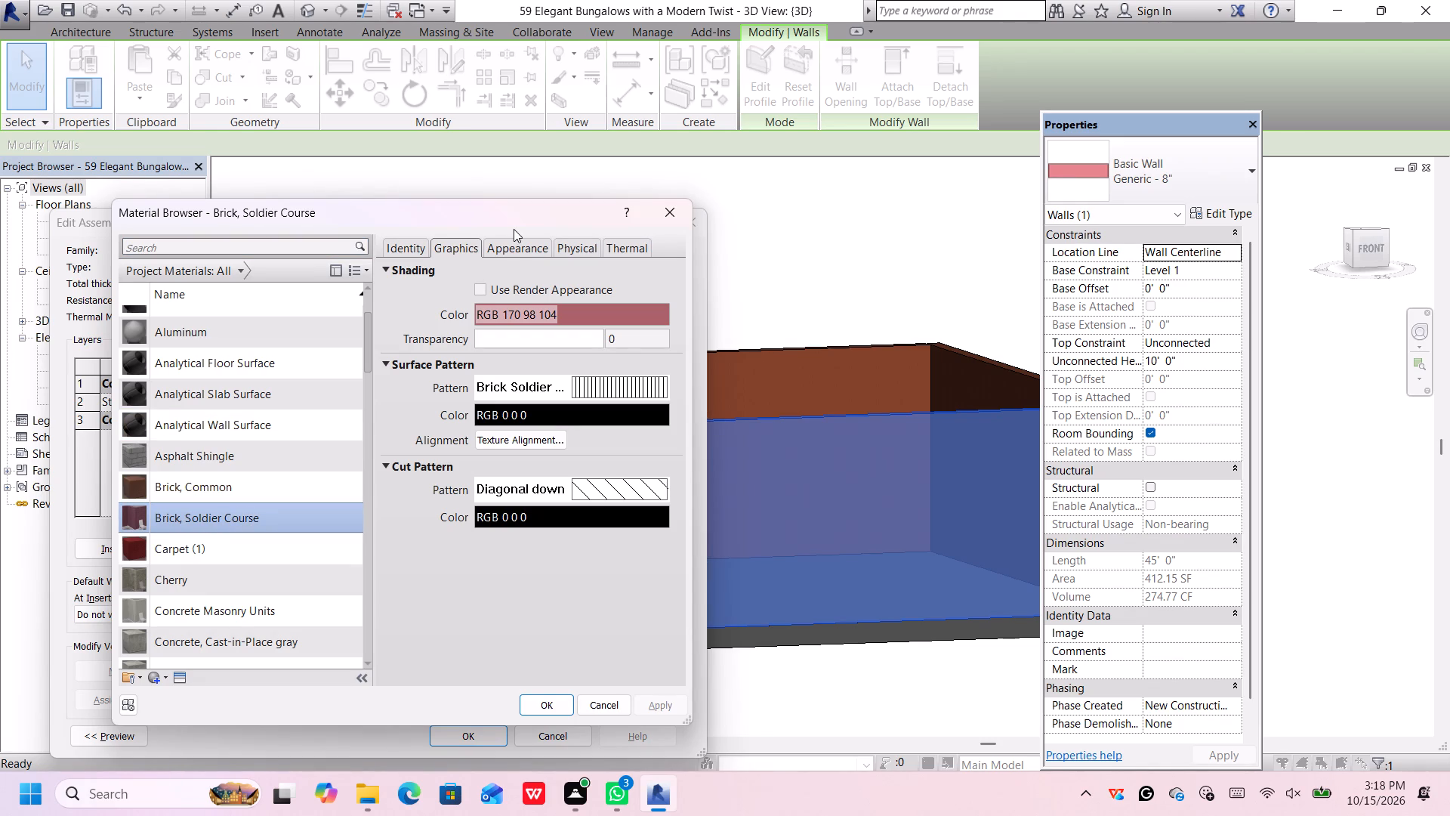
{"action": "left_click", "coordinate": [513, 248]}
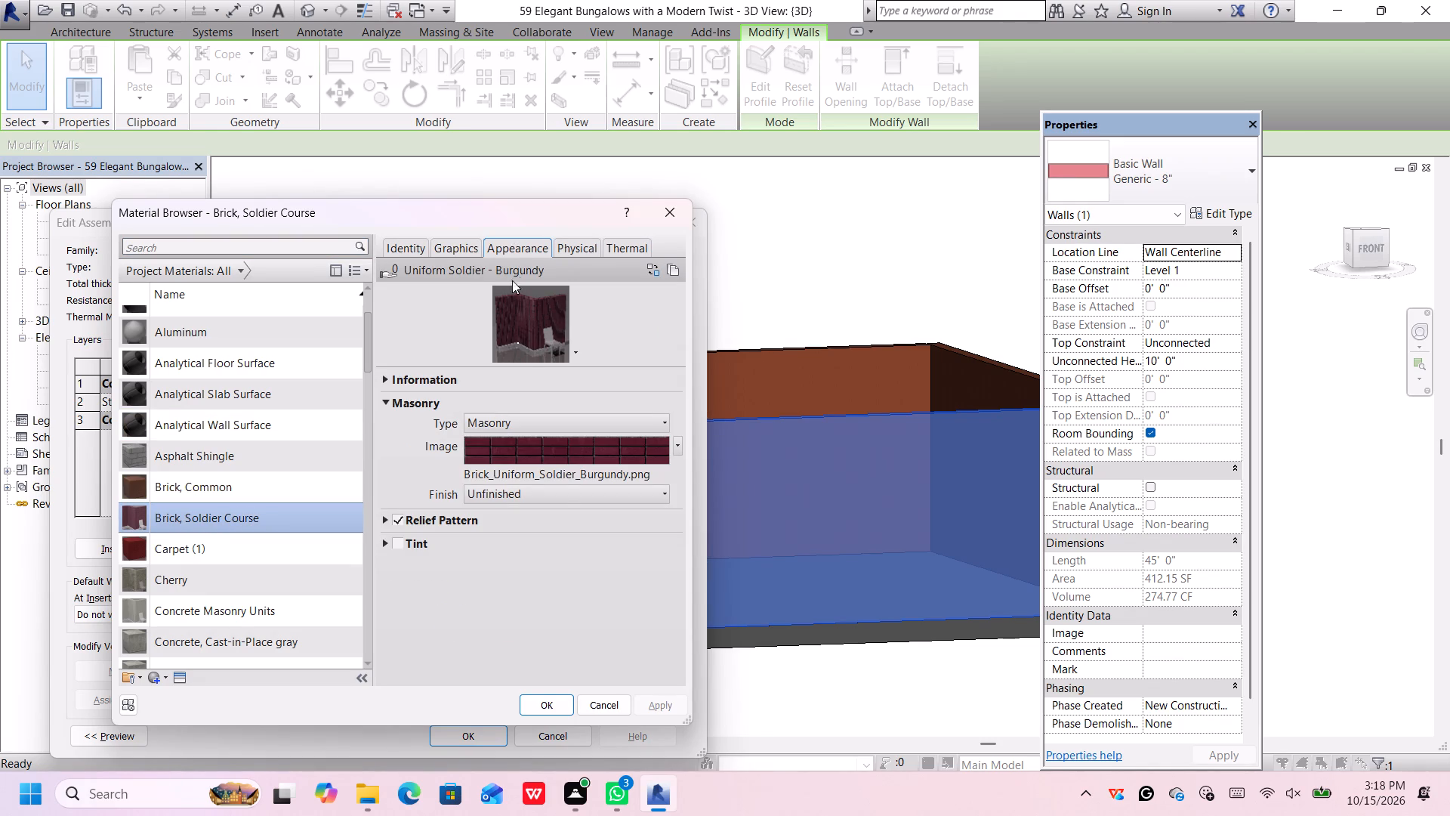
{"action": "left_click", "coordinate": [545, 702]}
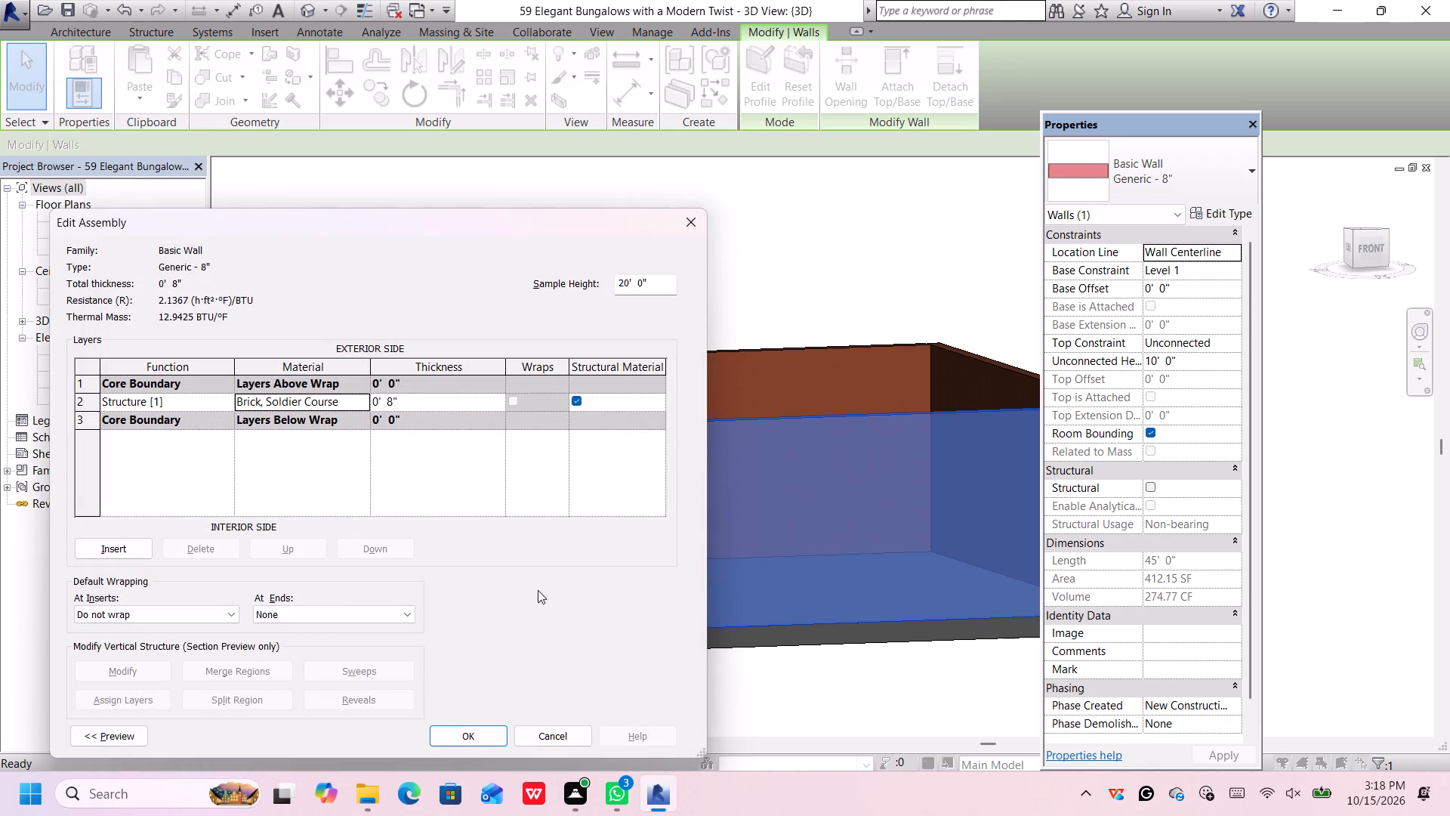
{"action": "left_click", "coordinate": [489, 740]}
{"action": "left_click", "coordinate": [489, 734]}
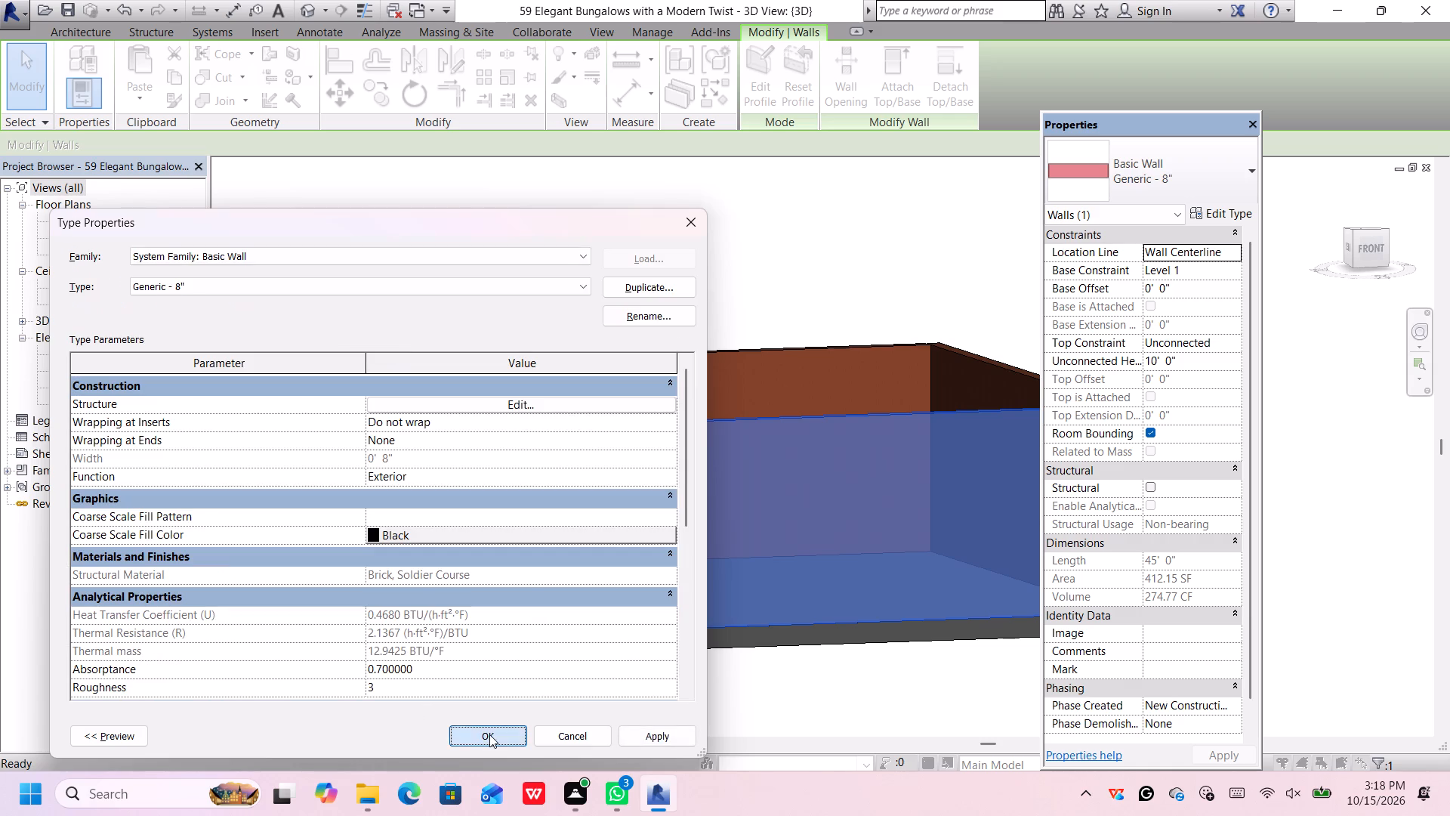
Examine the brick finish on the walls and front door in the 3D view, both close up and overall.
{"action": "left_click", "coordinate": [522, 694]}
{"action": "scroll", "coordinate": [522, 699], "scroll_direction": "down", "scroll_amount": 2}
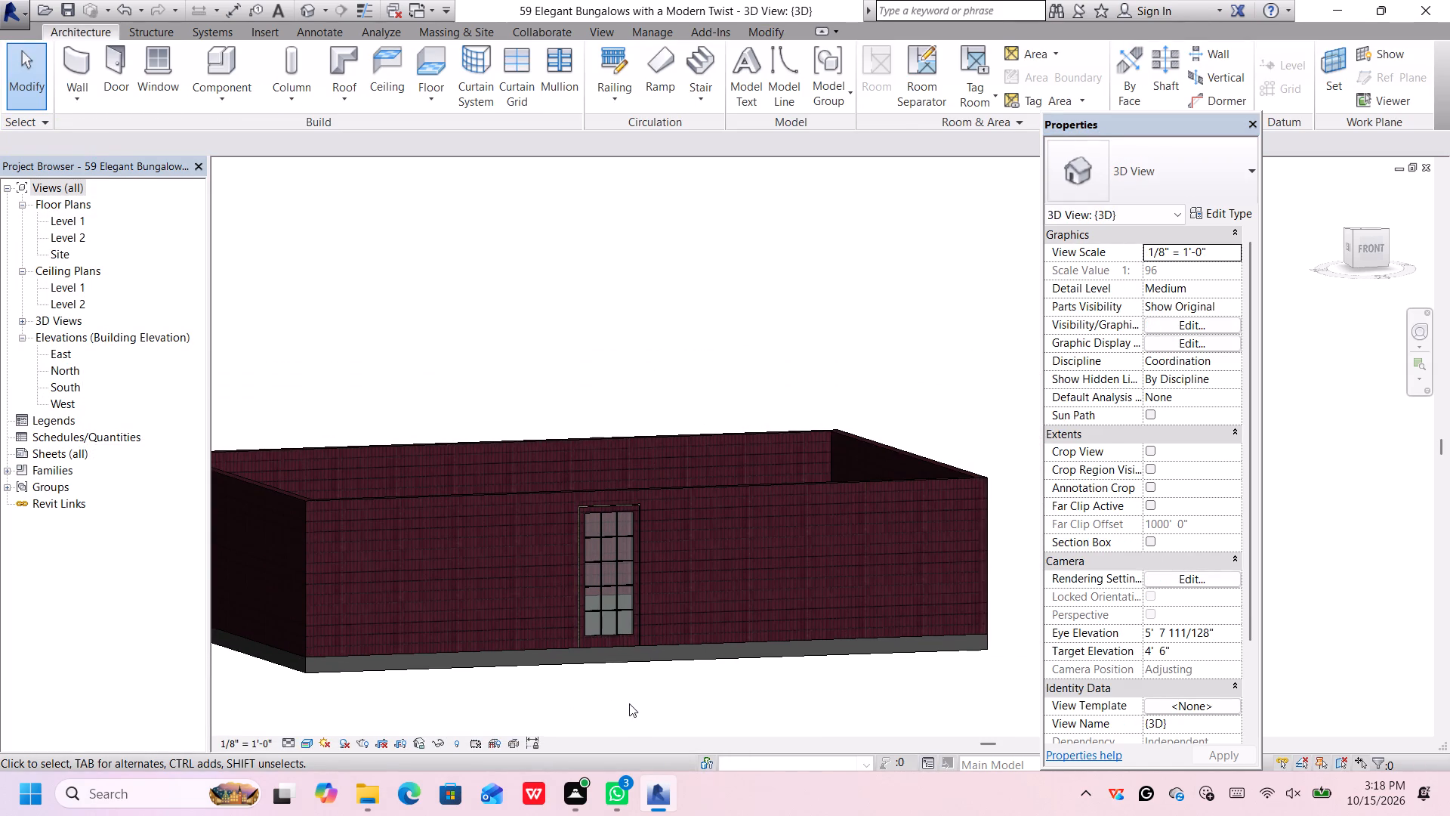
{"action": "scroll", "coordinate": [634, 706], "scroll_direction": "up", "scroll_amount": 2}
{"action": "middle_click_drag", "start_coordinate": [632, 707], "coordinate": [584, 663]}
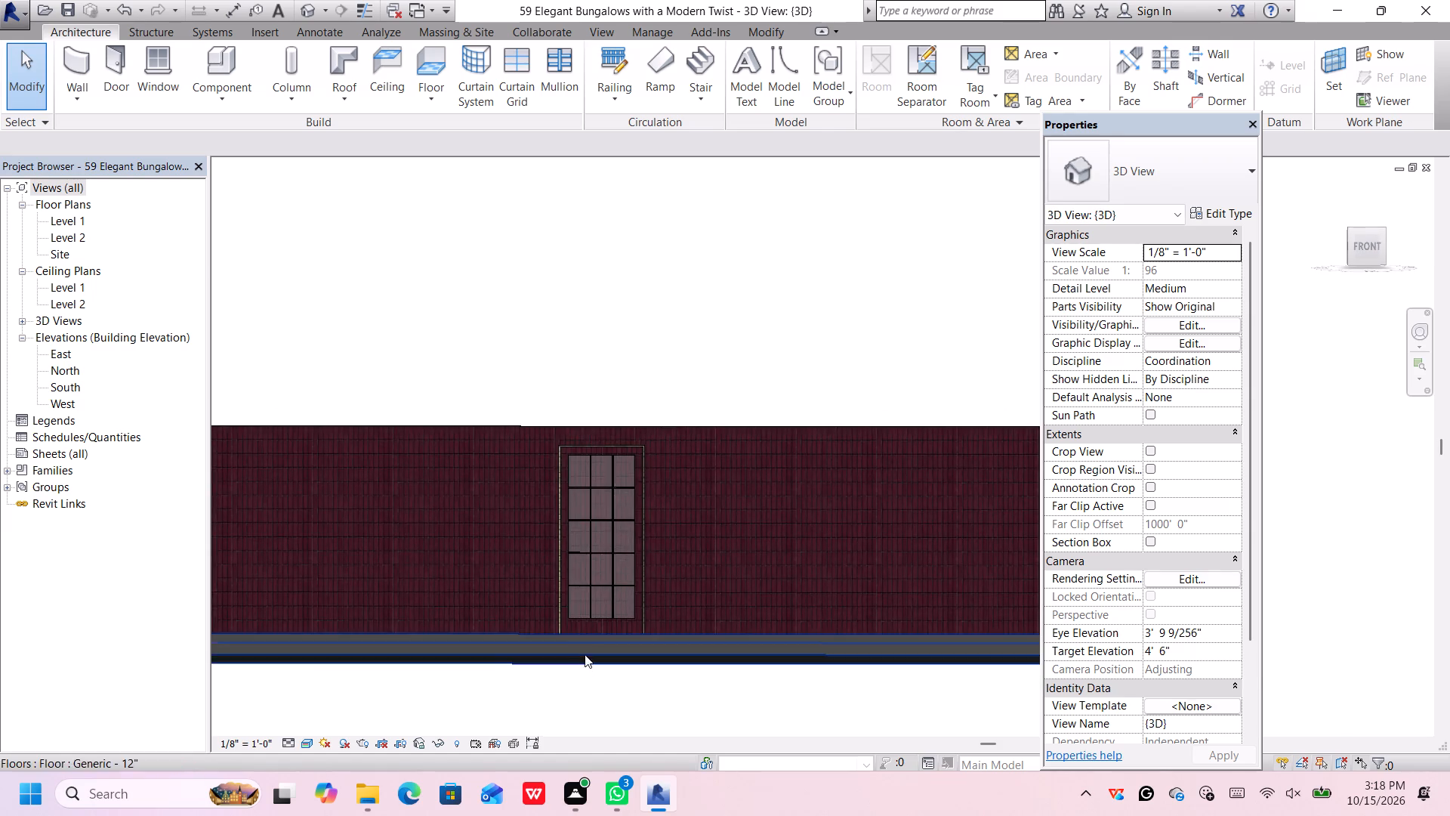
{"action": "scroll", "coordinate": [589, 646], "scroll_direction": "up", "scroll_amount": 8}
{"action": "scroll", "coordinate": [613, 615], "scroll_direction": "down", "scroll_amount": 1}
{"action": "scroll", "coordinate": [613, 615], "scroll_direction": "up", "scroll_amount": 3}
{"action": "left_click", "coordinate": [613, 615]}
{"action": "scroll", "coordinate": [613, 615], "scroll_direction": "down", "scroll_amount": 6}
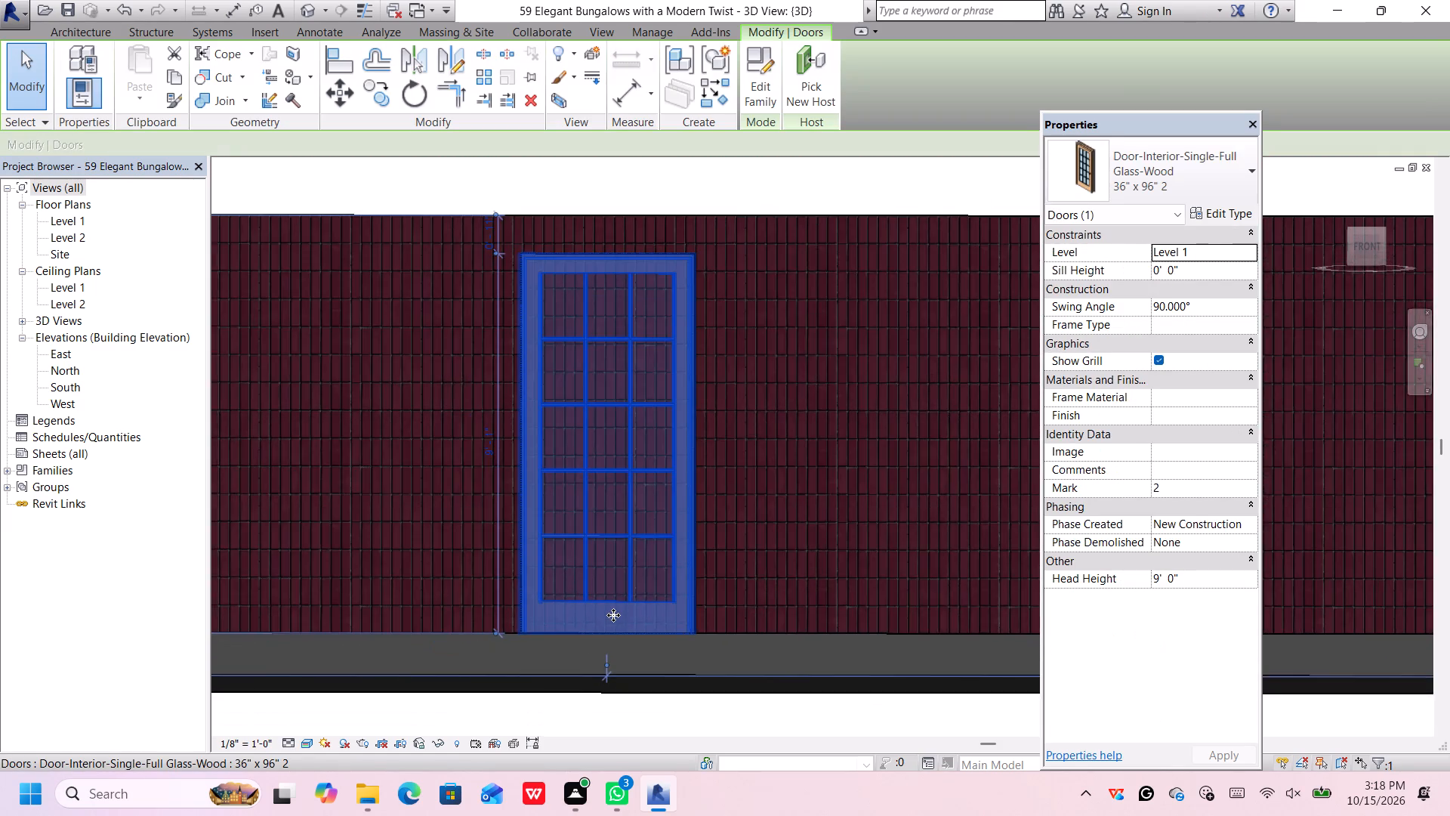
{"action": "scroll", "coordinate": [613, 617], "scroll_direction": "down", "scroll_amount": 4}
{"action": "middle_click_drag", "start_coordinate": [616, 632], "coordinate": [635, 678]}
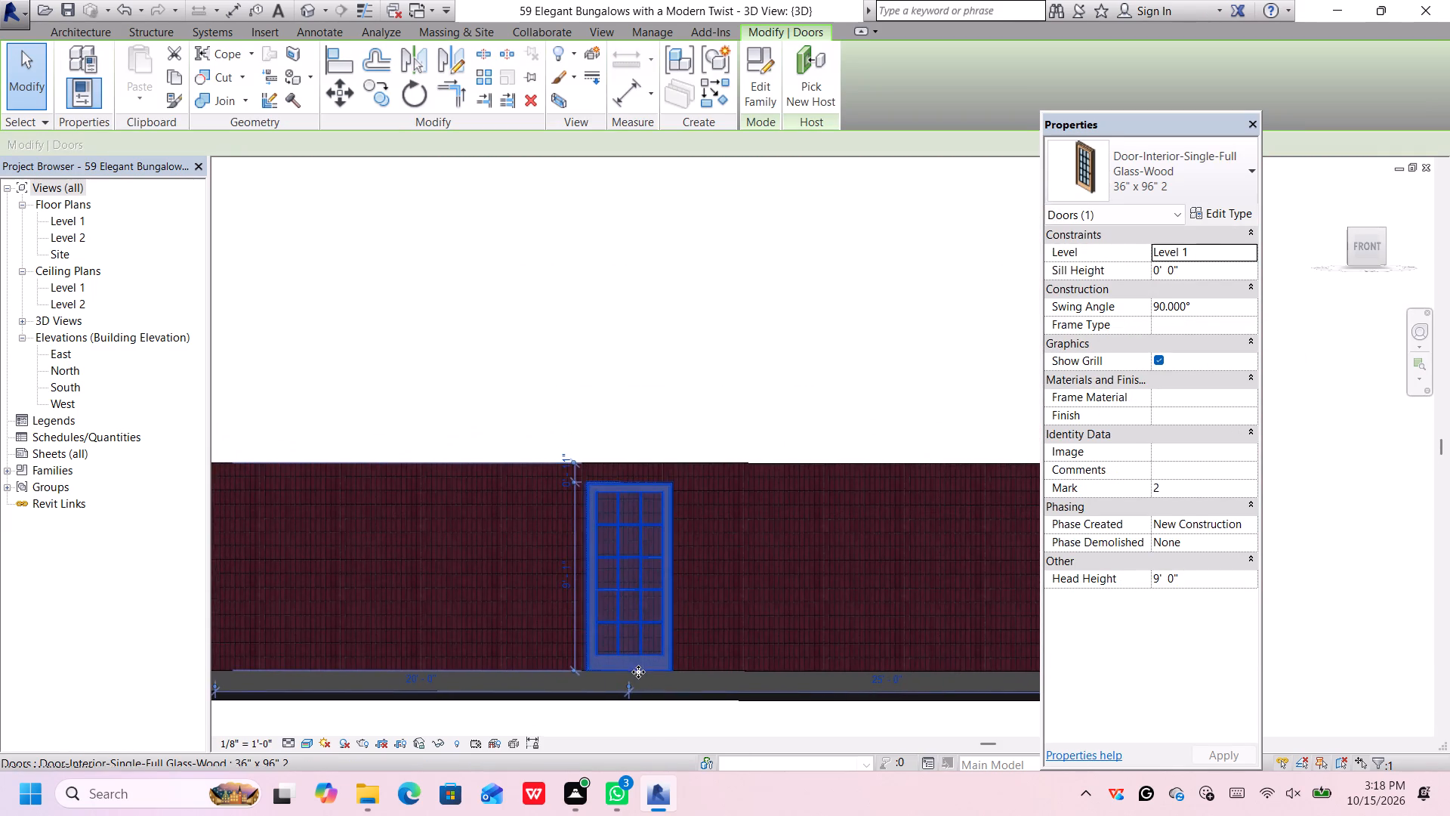
{"action": "scroll", "coordinate": [638, 669], "scroll_direction": "down", "scroll_amount": 7}
{"action": "middle_click", "coordinate": [637, 663]}
{"action": "middle_click_drag", "start_coordinate": [637, 664], "coordinate": [638, 728]}
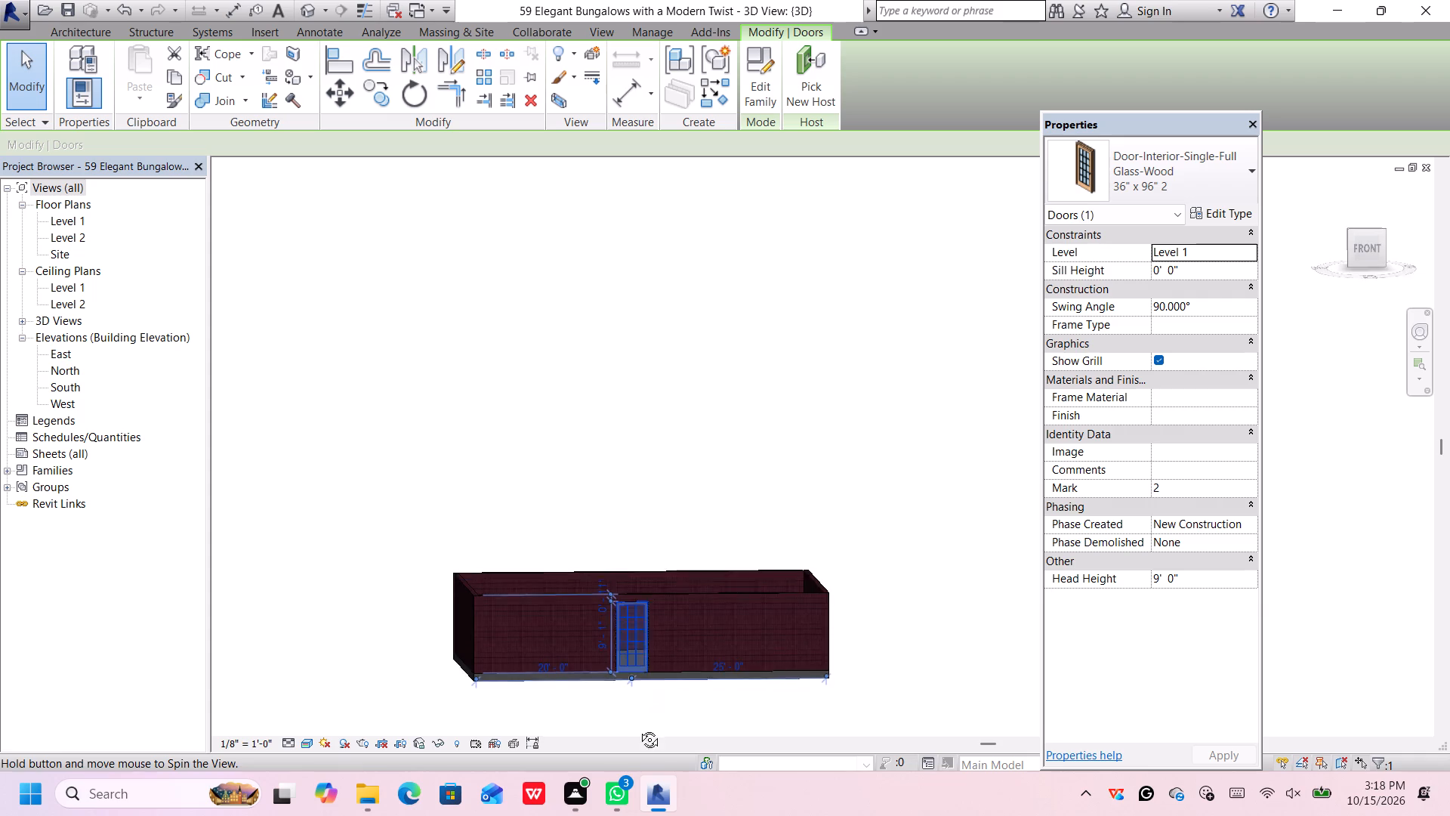
{"action": "middle_click_drag", "start_coordinate": [638, 728], "coordinate": [646, 762]}
{"action": "scroll", "coordinate": [625, 638], "scroll_direction": "up", "scroll_amount": 8}
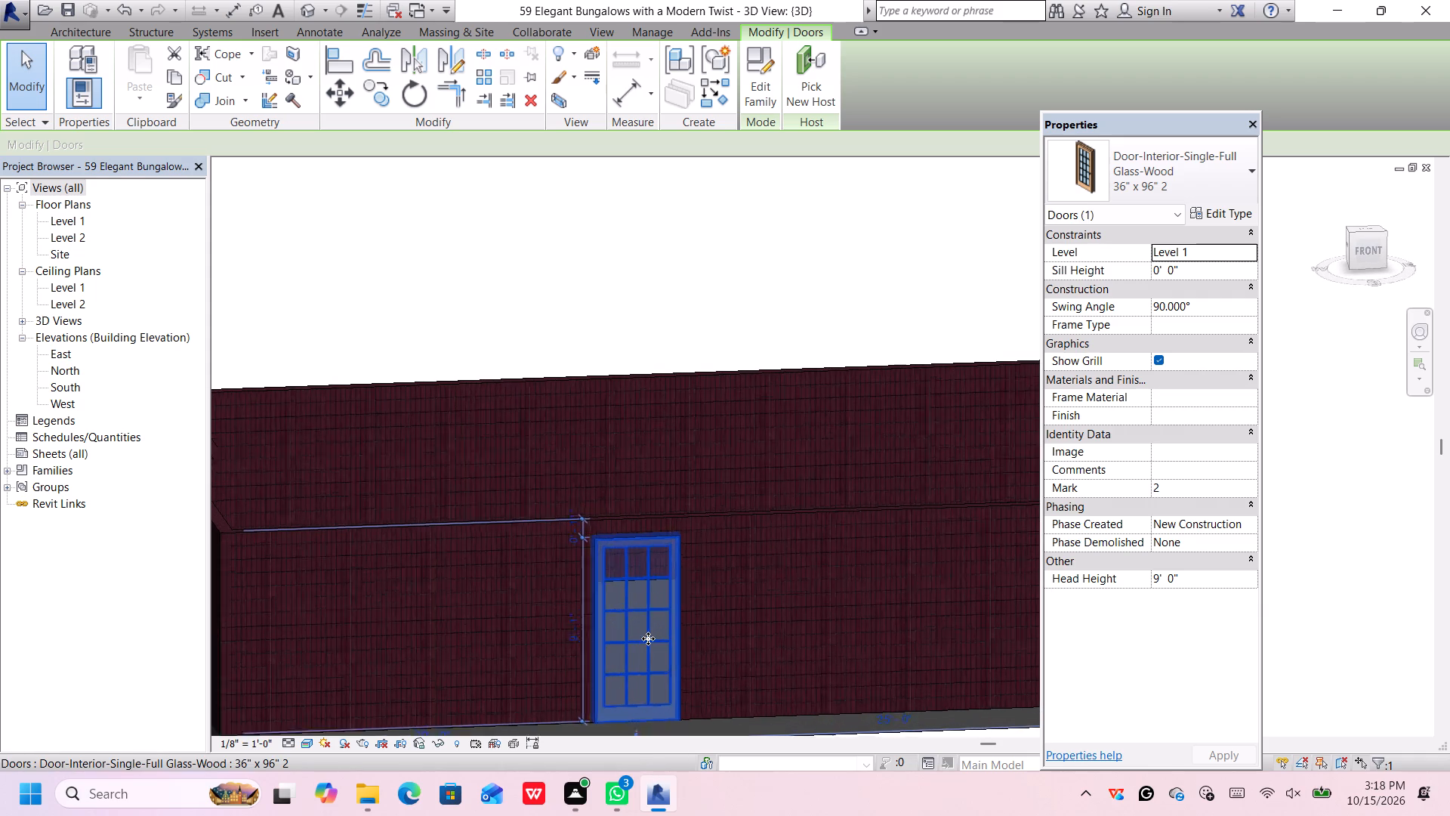
{"action": "scroll", "coordinate": [648, 638], "scroll_direction": "up", "scroll_amount": 2}
{"action": "scroll", "coordinate": [648, 638], "scroll_direction": "down", "scroll_amount": 5}
Undo the brick material changes, the door type duplication and the earlier stained wall finish, back to the plain grey walls.
{"action": "type", "text": "ZZ"}
{"action": "key", "text": "ctrl+z"}
{"action": "key", "text": "ctrl+z"}
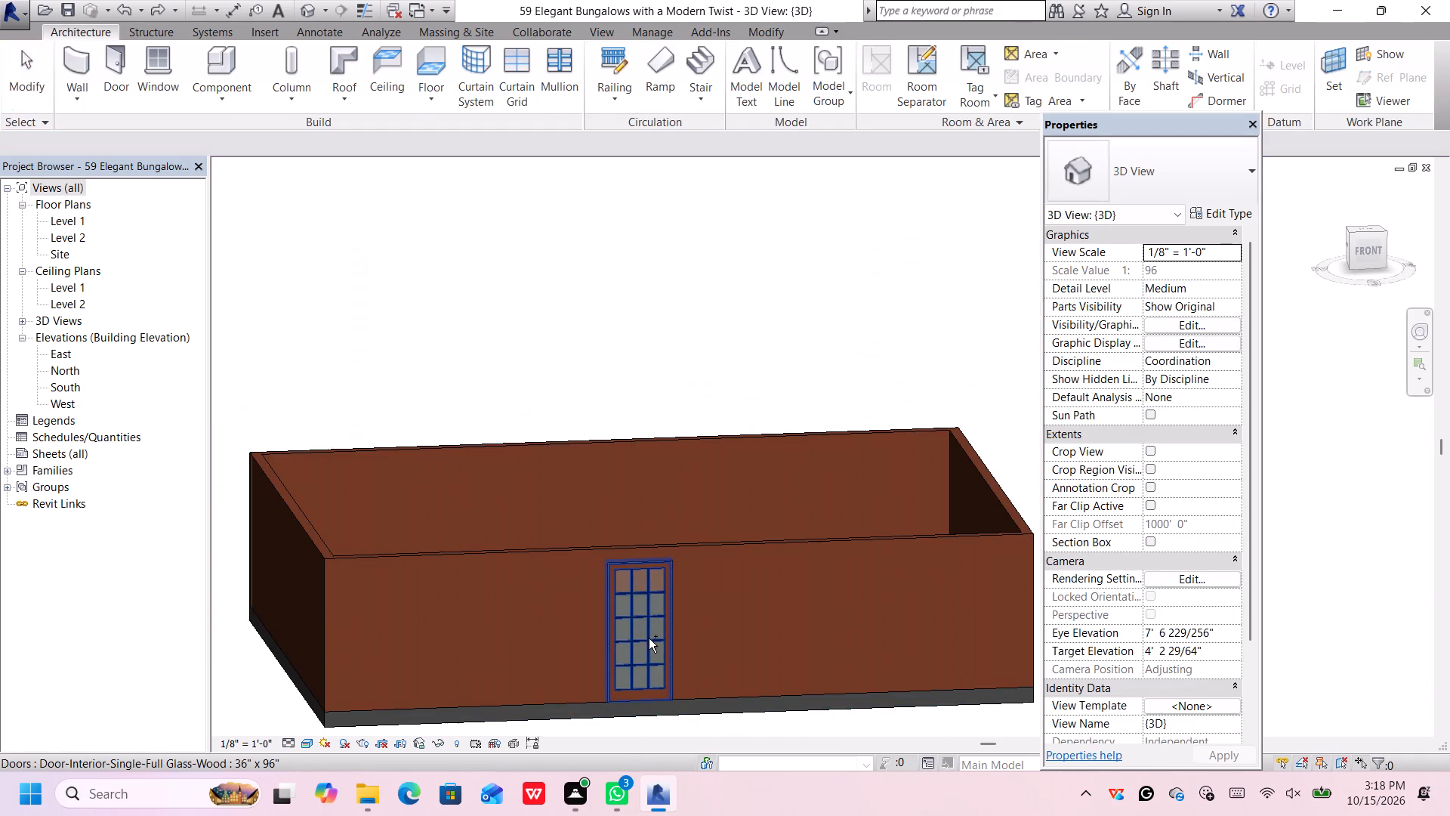
{"action": "key", "text": "ctrl+z"}
{"action": "key", "text": "ctrl+z"}
{"action": "key", "text": "ctrl+z"}
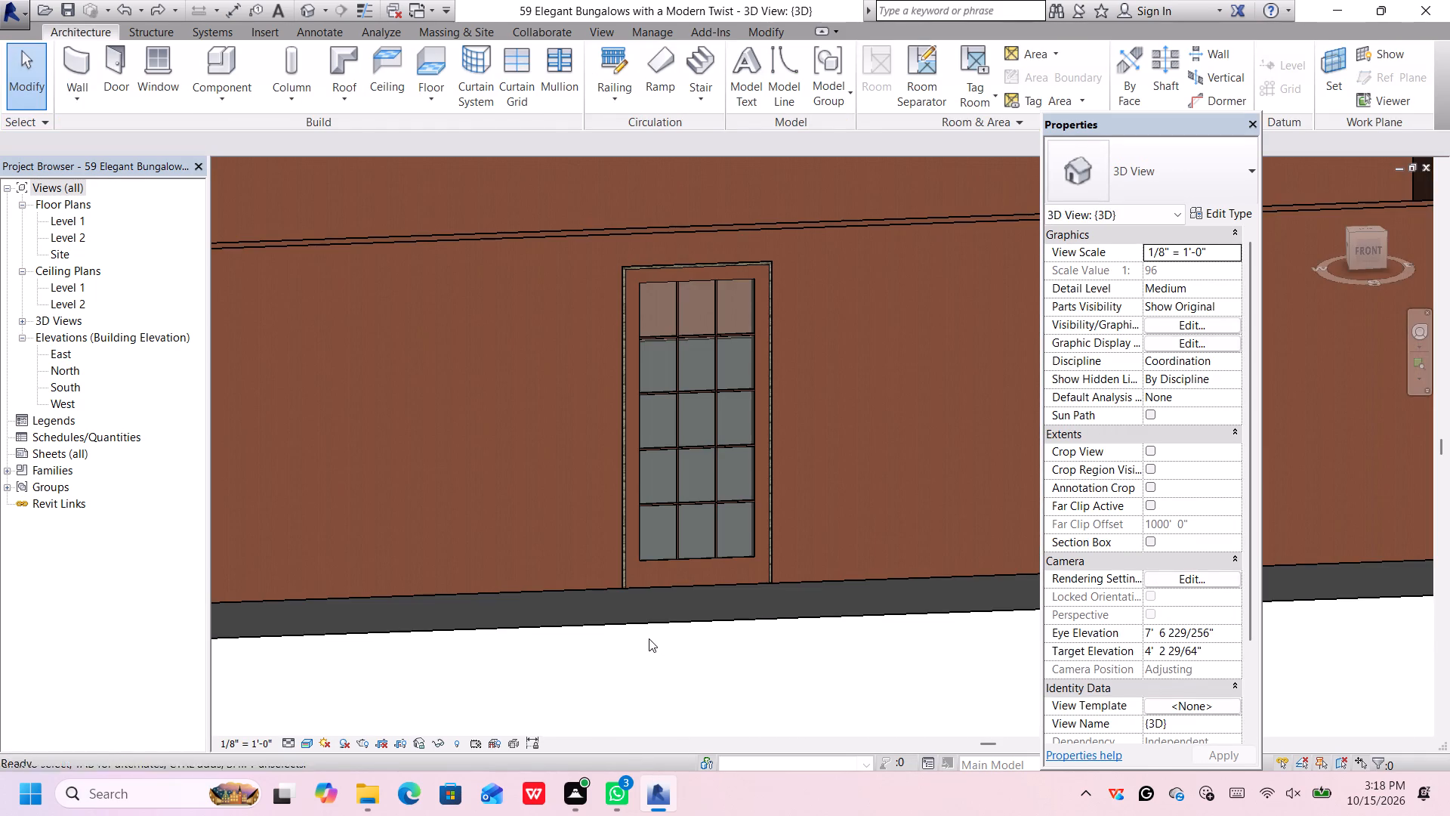
{"action": "key", "text": "ctrl+z"}
{"action": "key", "text": "ctrl+z"}
{"action": "key", "text": "ctrl+z"}
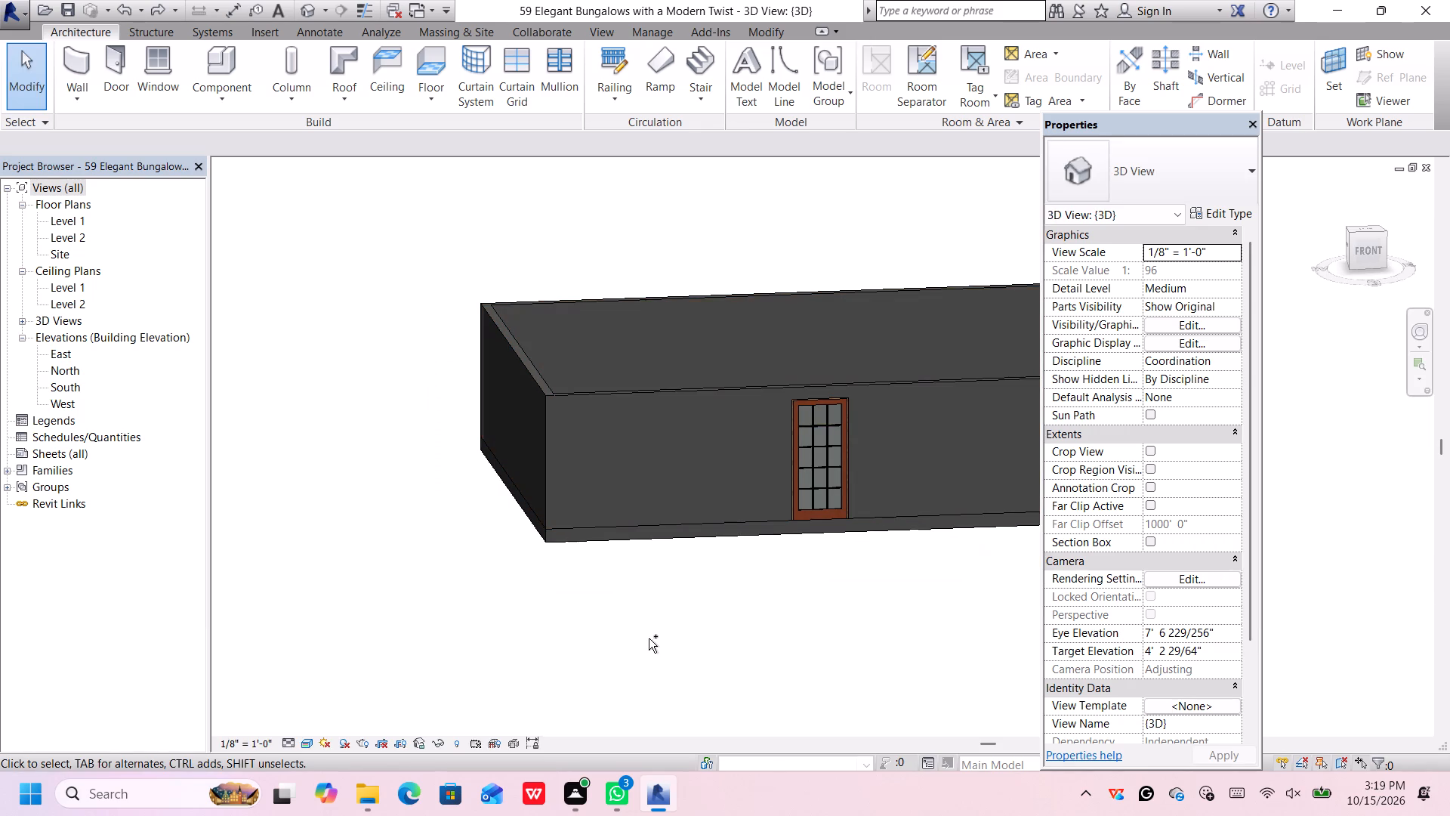
Select the Generic - 8" side wall that meets the left end of the front wall.
{"action": "scroll", "coordinate": [843, 541], "scroll_direction": "up", "scroll_amount": 5}
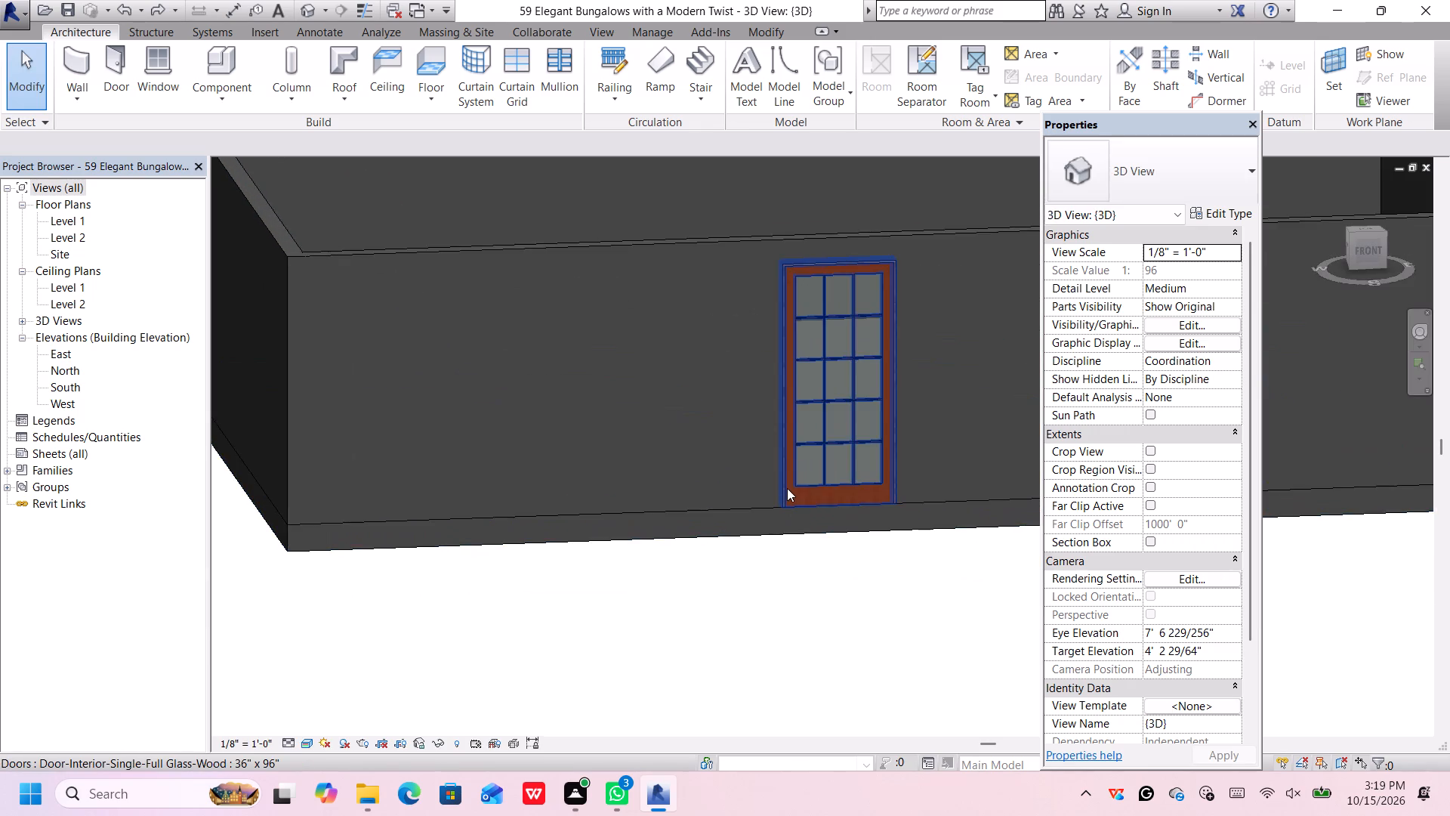
{"action": "scroll", "coordinate": [787, 488], "scroll_direction": "up", "scroll_amount": 4}
{"action": "scroll", "coordinate": [788, 488], "scroll_direction": "down", "scroll_amount": 7}
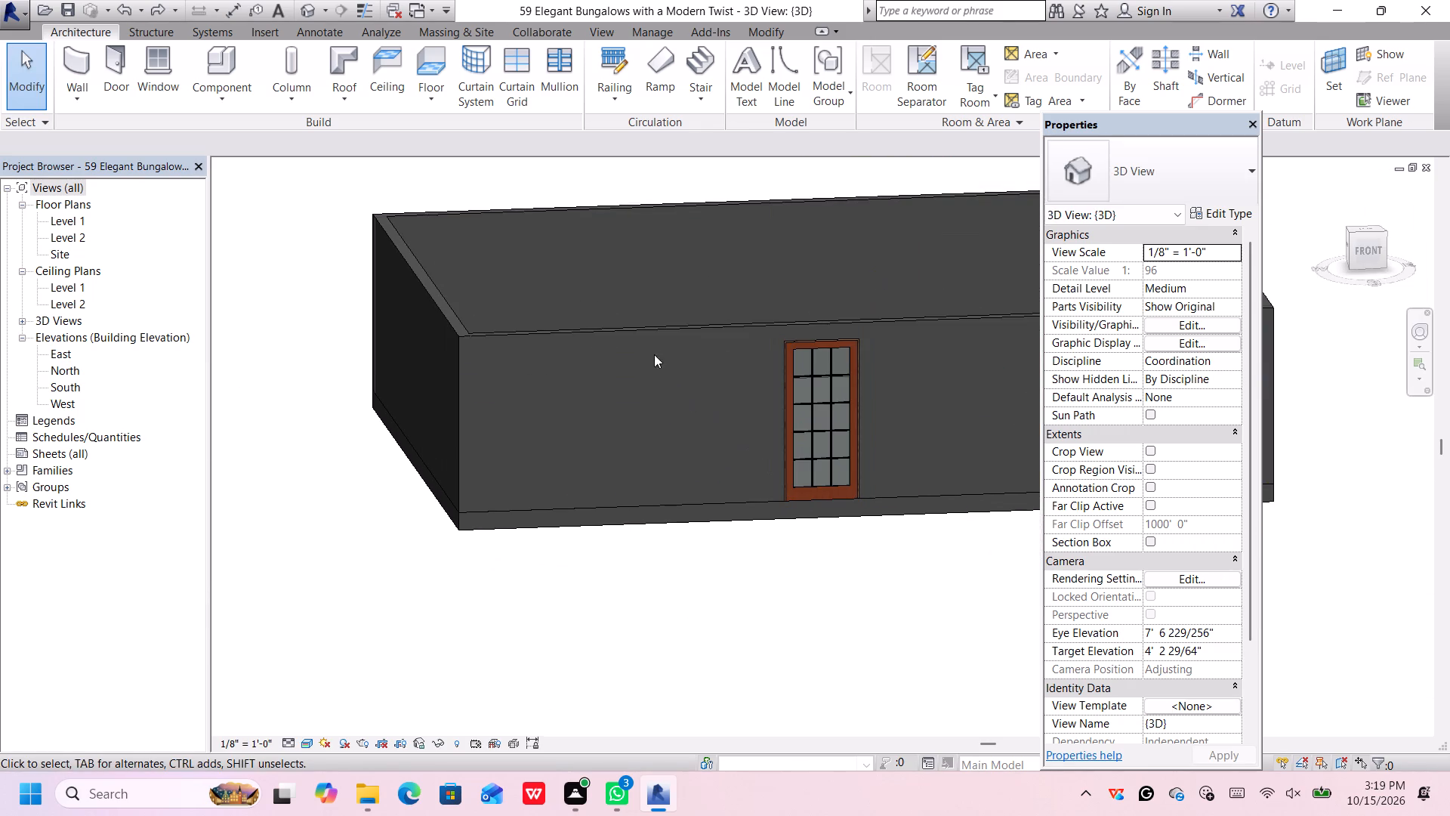
{"action": "left_click", "coordinate": [437, 314]}
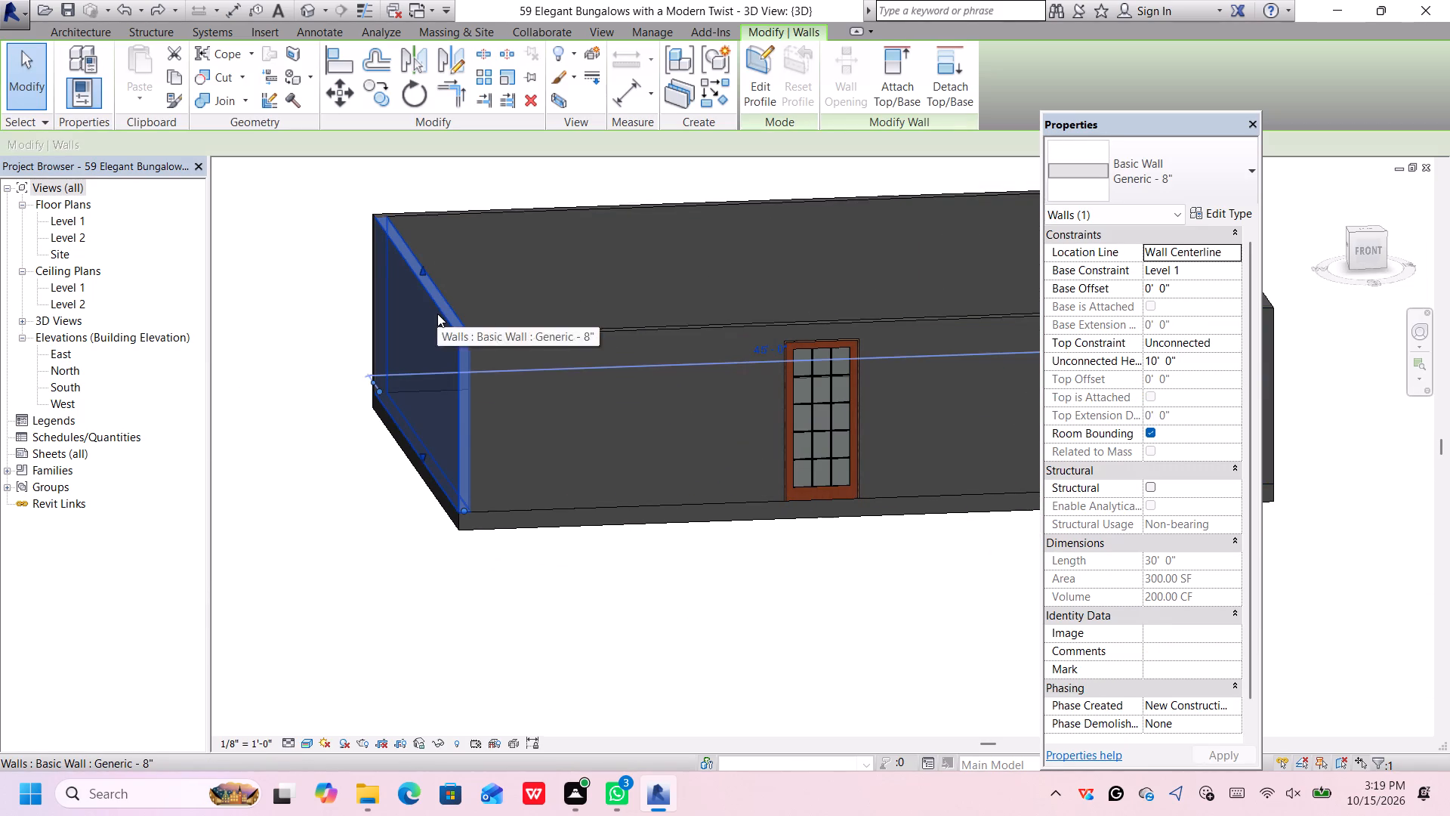
Open the structure layer material of the side wall's Generic - 8" type on Brick, Soldier Course and browse the Masonry appearance assets.
{"action": "left_click", "coordinate": [1208, 213]}
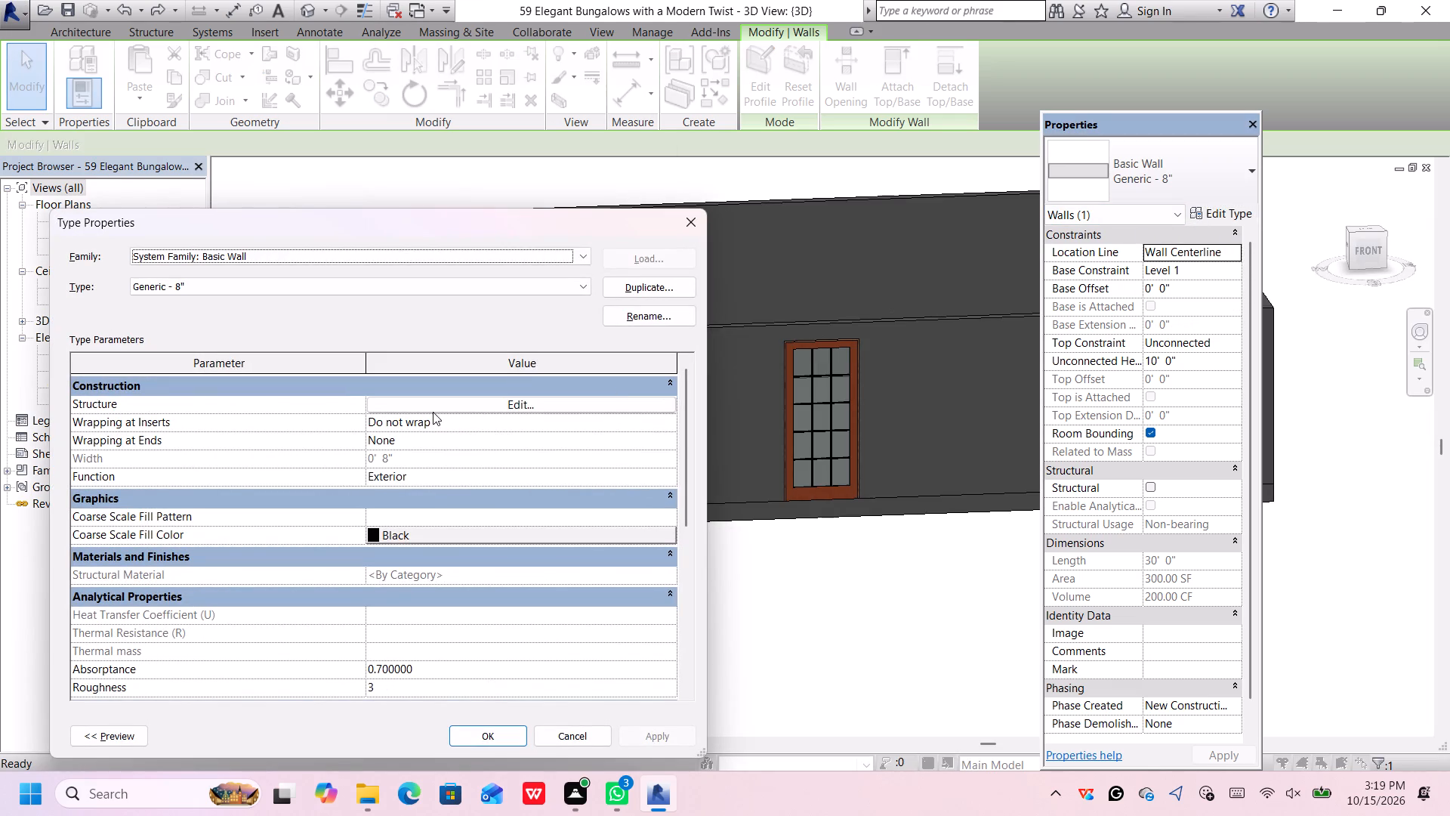
{"action": "left_click", "coordinate": [437, 405]}
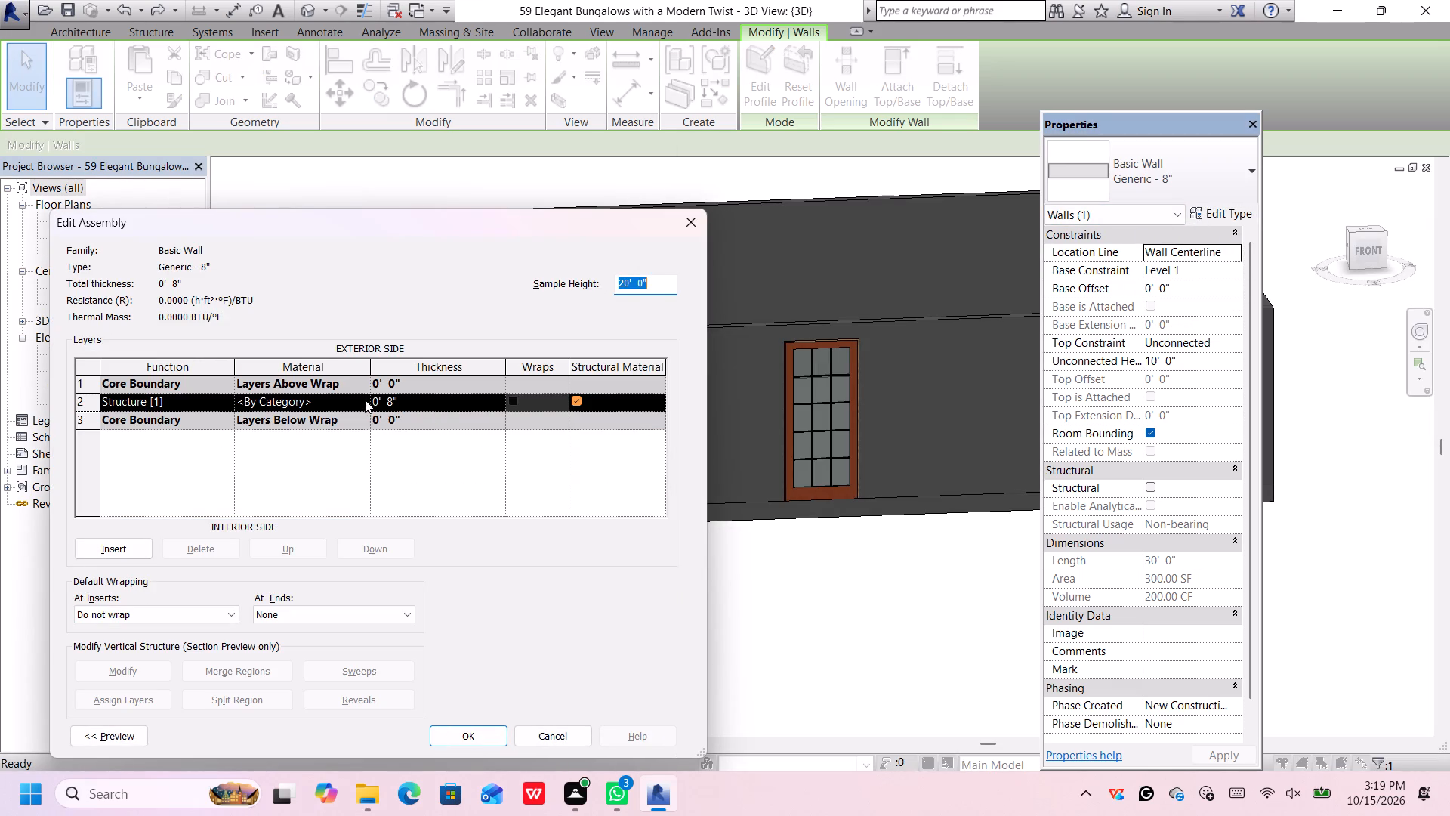
{"action": "left_click", "coordinate": [365, 400]}
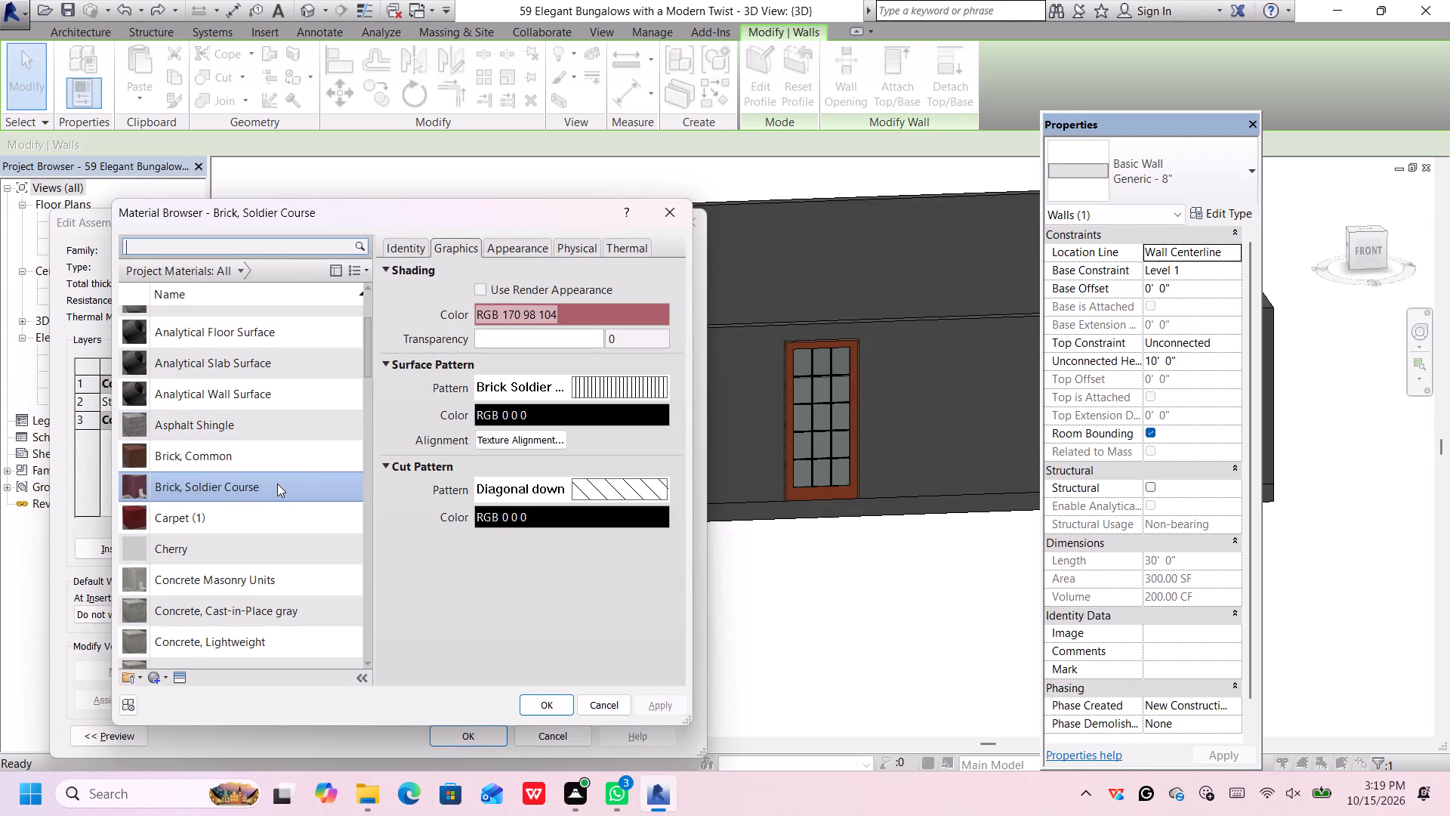
{"action": "scroll", "coordinate": [277, 482], "scroll_direction": "down", "scroll_amount": 4}
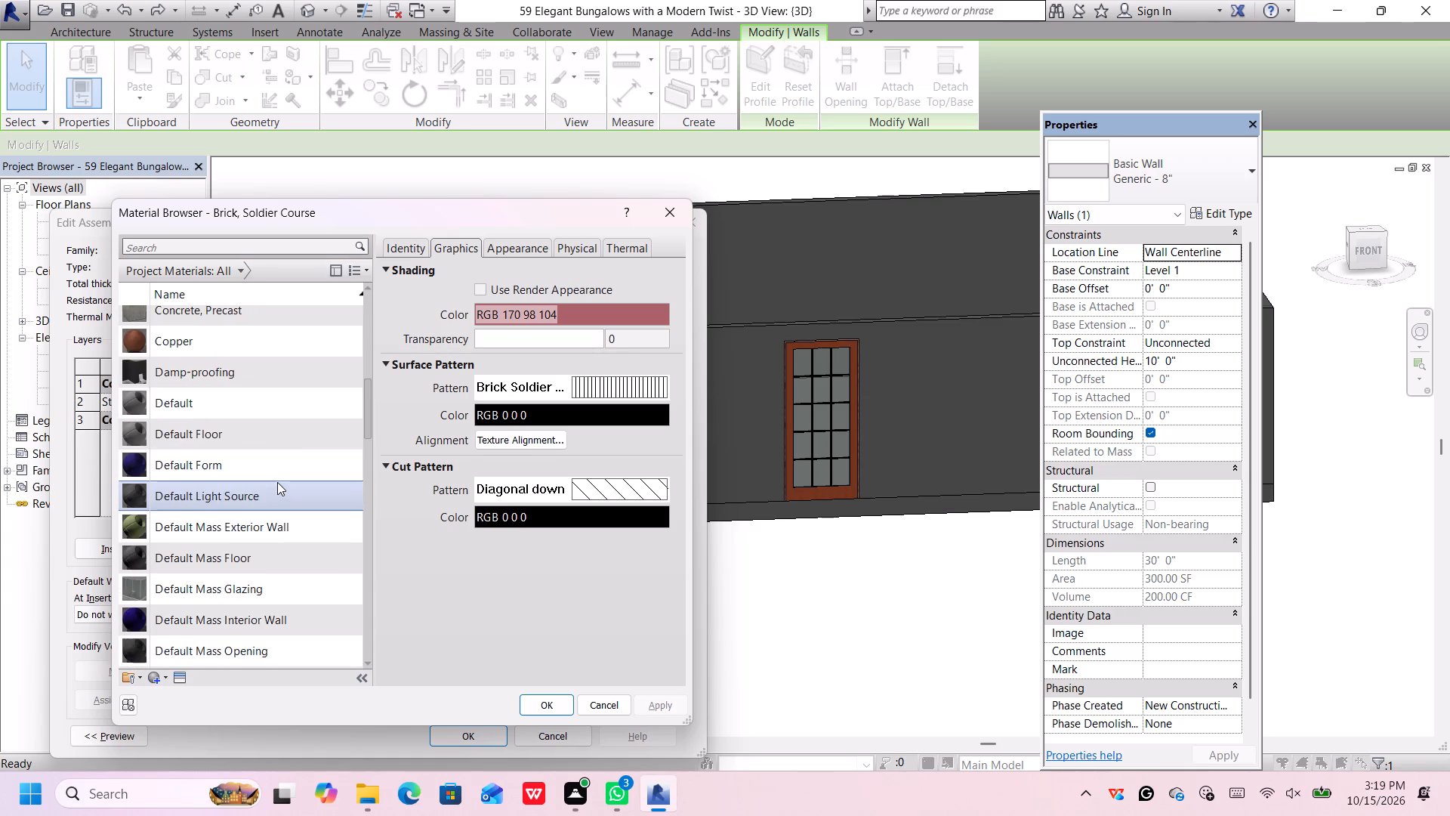
{"action": "scroll", "coordinate": [277, 482], "scroll_direction": "down", "scroll_amount": 5}
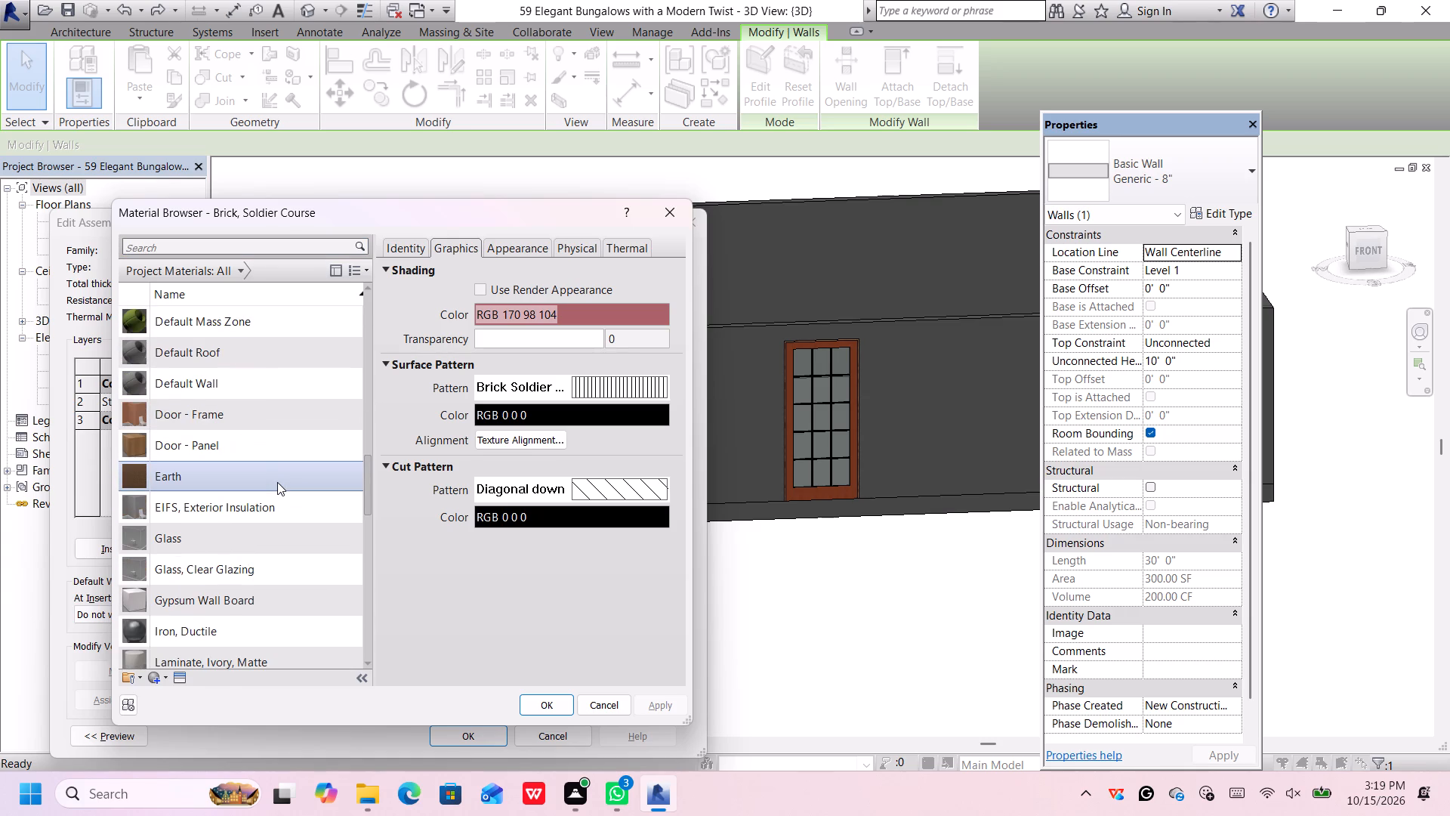
{"action": "scroll", "coordinate": [277, 482], "scroll_direction": "down", "scroll_amount": 3}
{"action": "scroll", "coordinate": [277, 482], "scroll_direction": "up", "scroll_amount": 2}
{"action": "scroll", "coordinate": [277, 482], "scroll_direction": "down", "scroll_amount": 1}
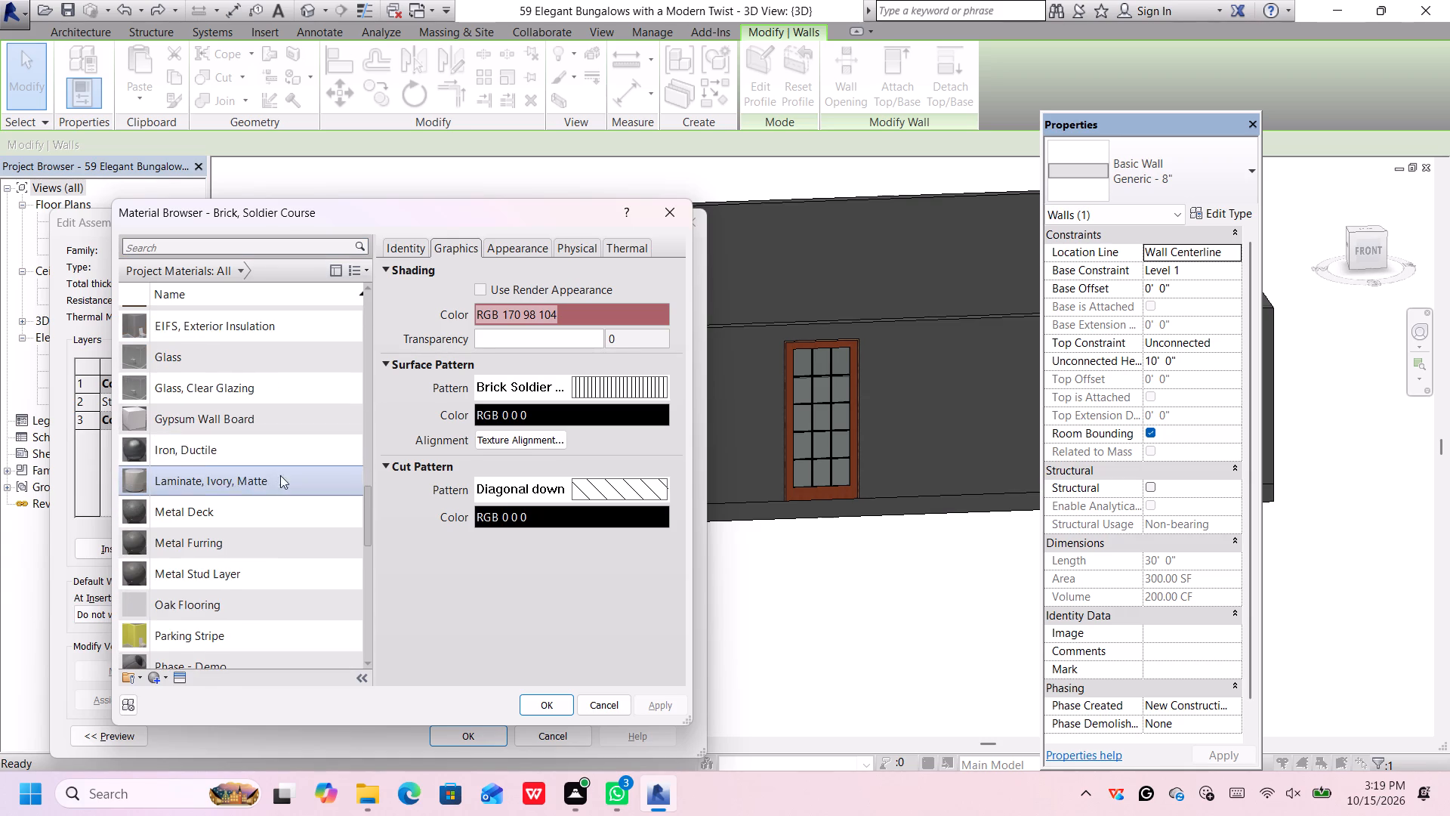
{"action": "scroll", "coordinate": [285, 450], "scroll_direction": "down", "scroll_amount": 9}
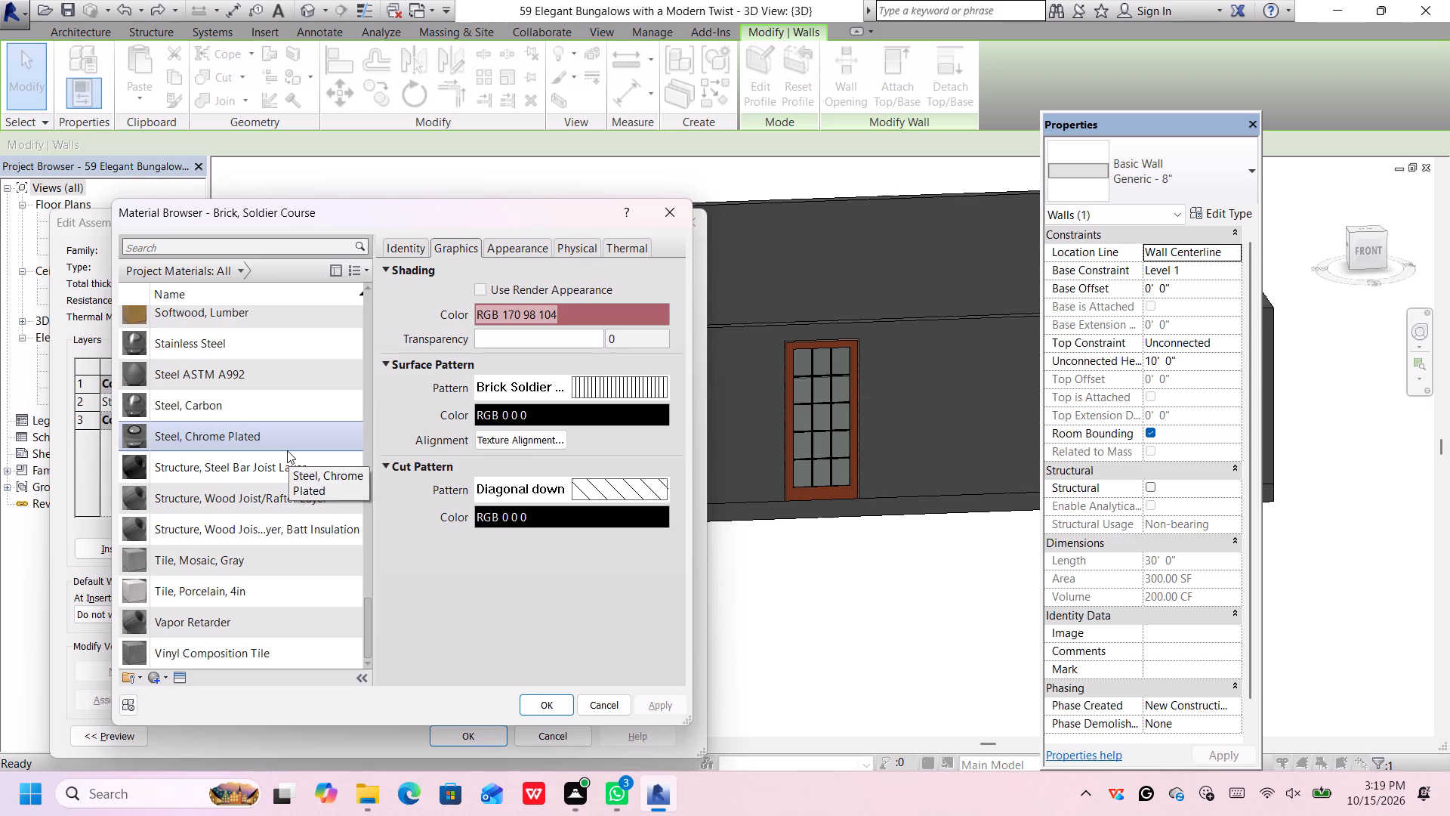
{"action": "scroll", "coordinate": [287, 450], "scroll_direction": "down", "scroll_amount": 2}
{"action": "left_click", "coordinate": [176, 680]}
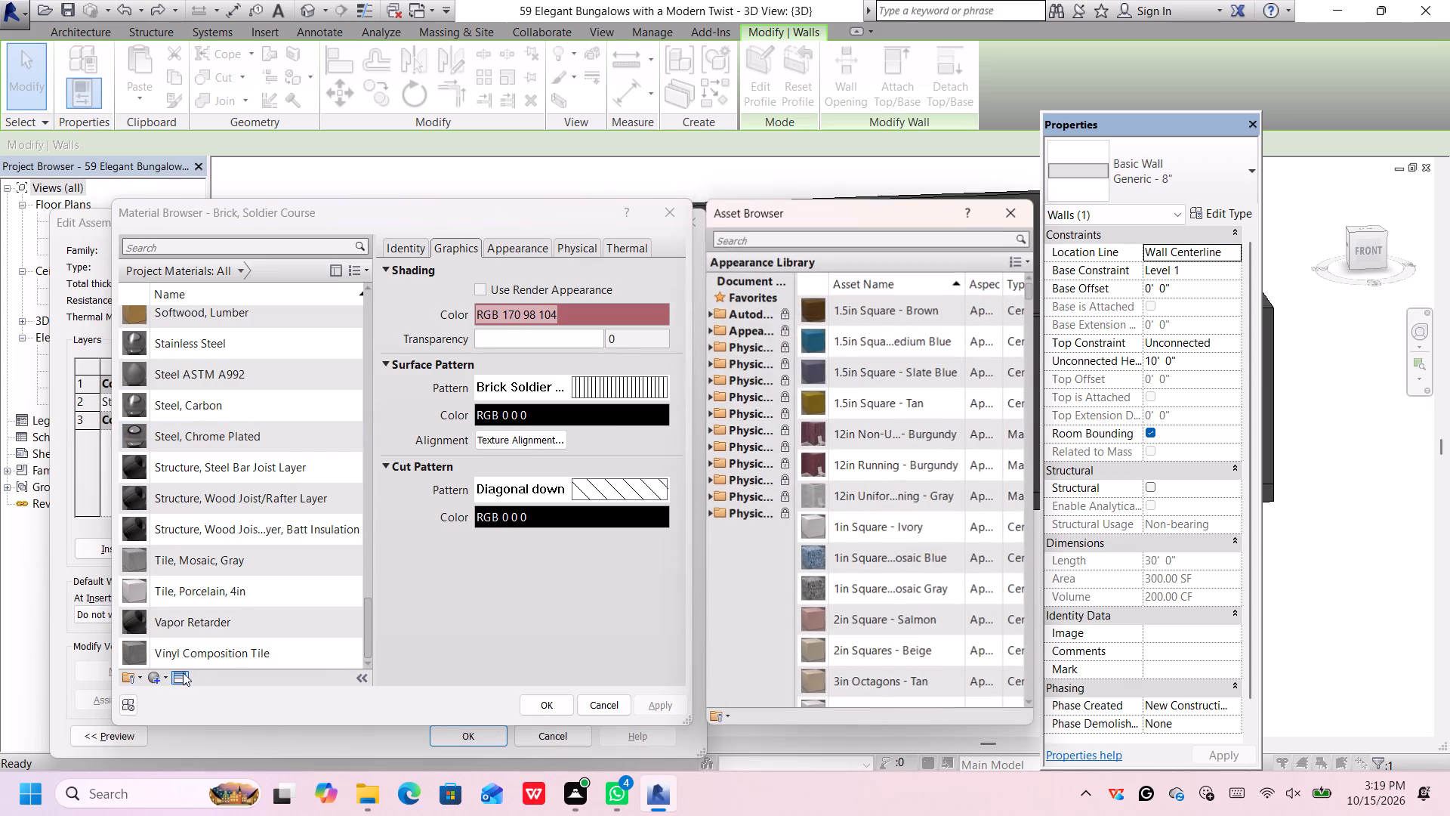
{"action": "left_click", "coordinate": [708, 312]}
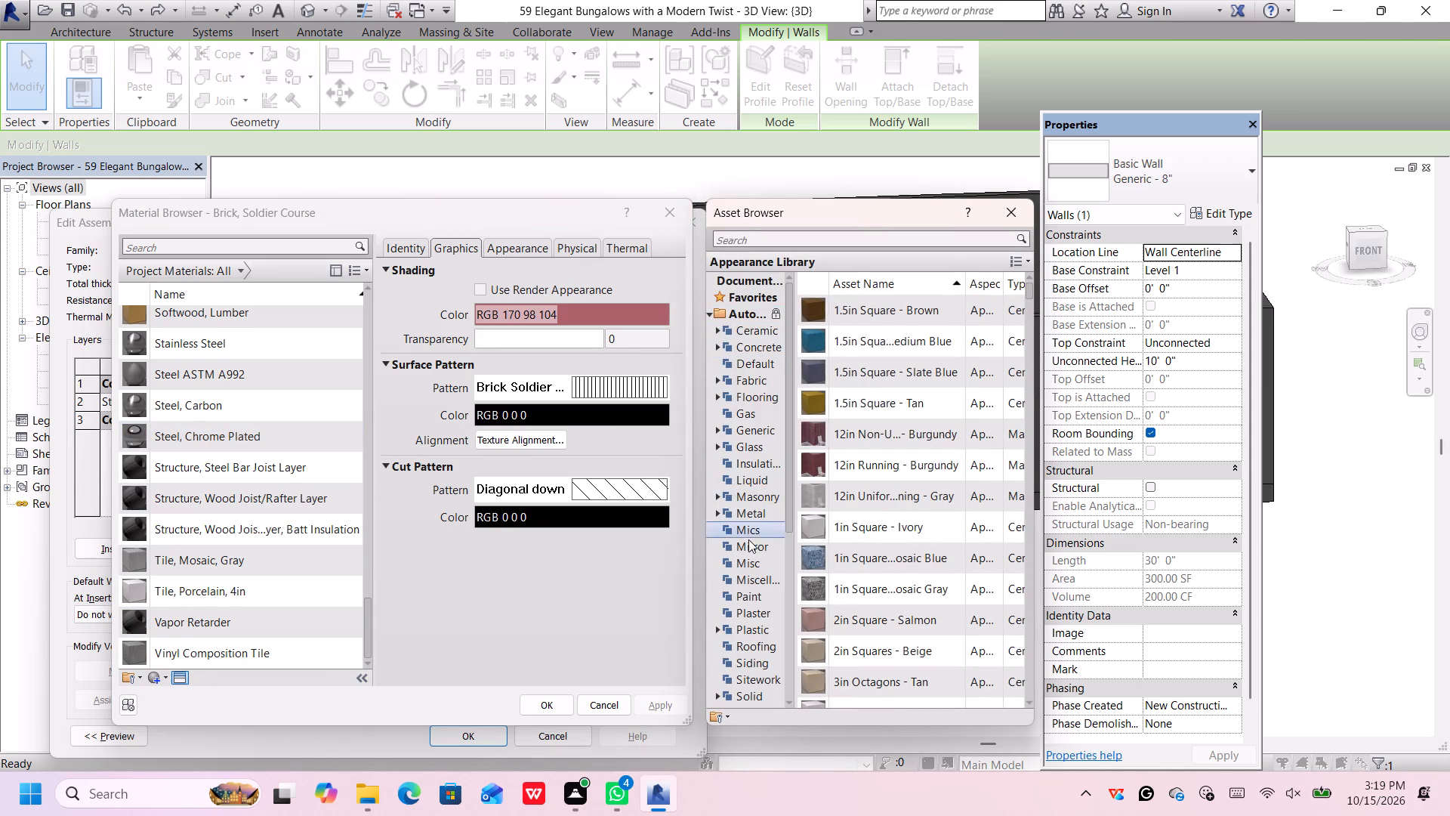
{"action": "left_click", "coordinate": [761, 493]}
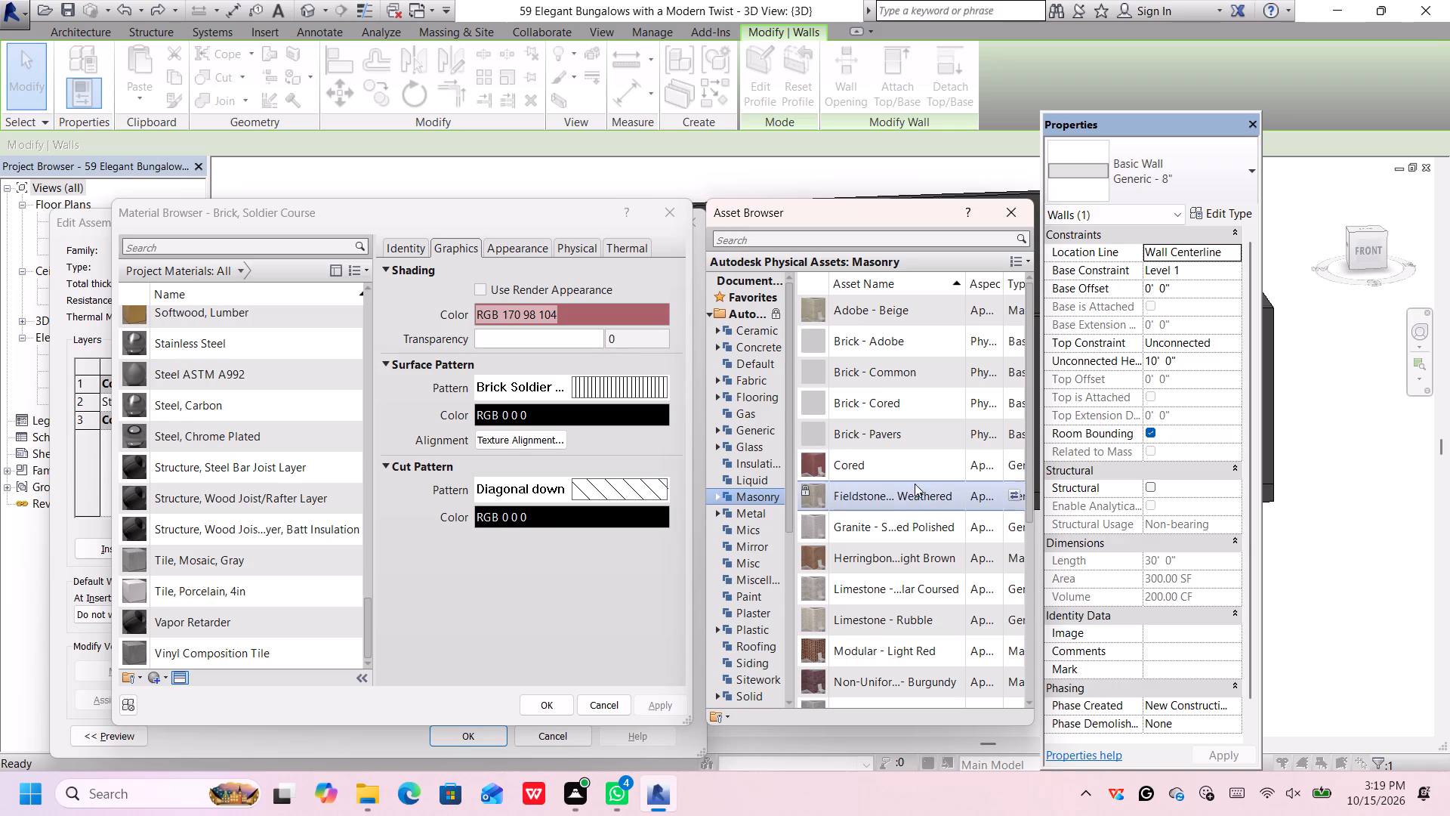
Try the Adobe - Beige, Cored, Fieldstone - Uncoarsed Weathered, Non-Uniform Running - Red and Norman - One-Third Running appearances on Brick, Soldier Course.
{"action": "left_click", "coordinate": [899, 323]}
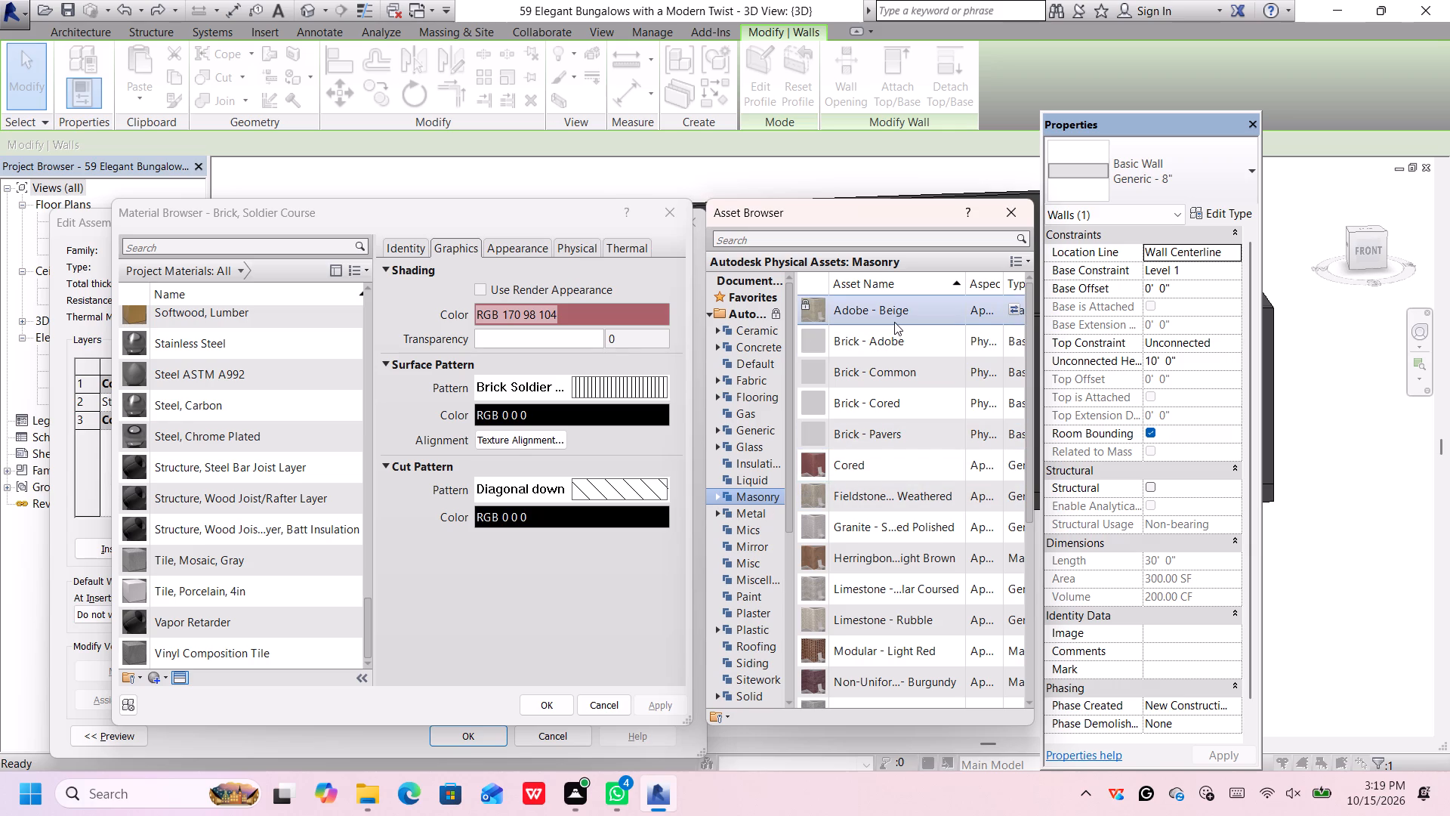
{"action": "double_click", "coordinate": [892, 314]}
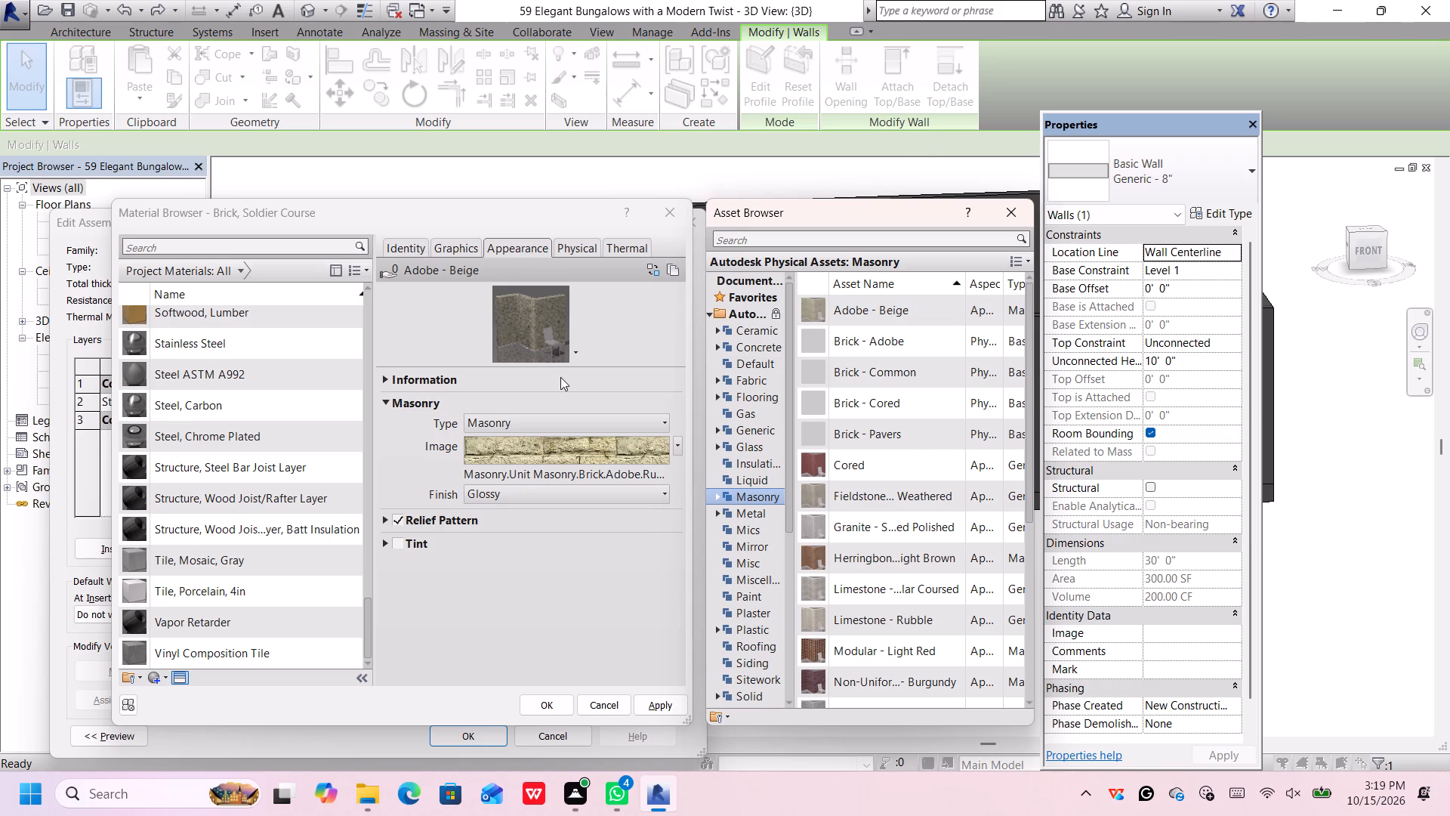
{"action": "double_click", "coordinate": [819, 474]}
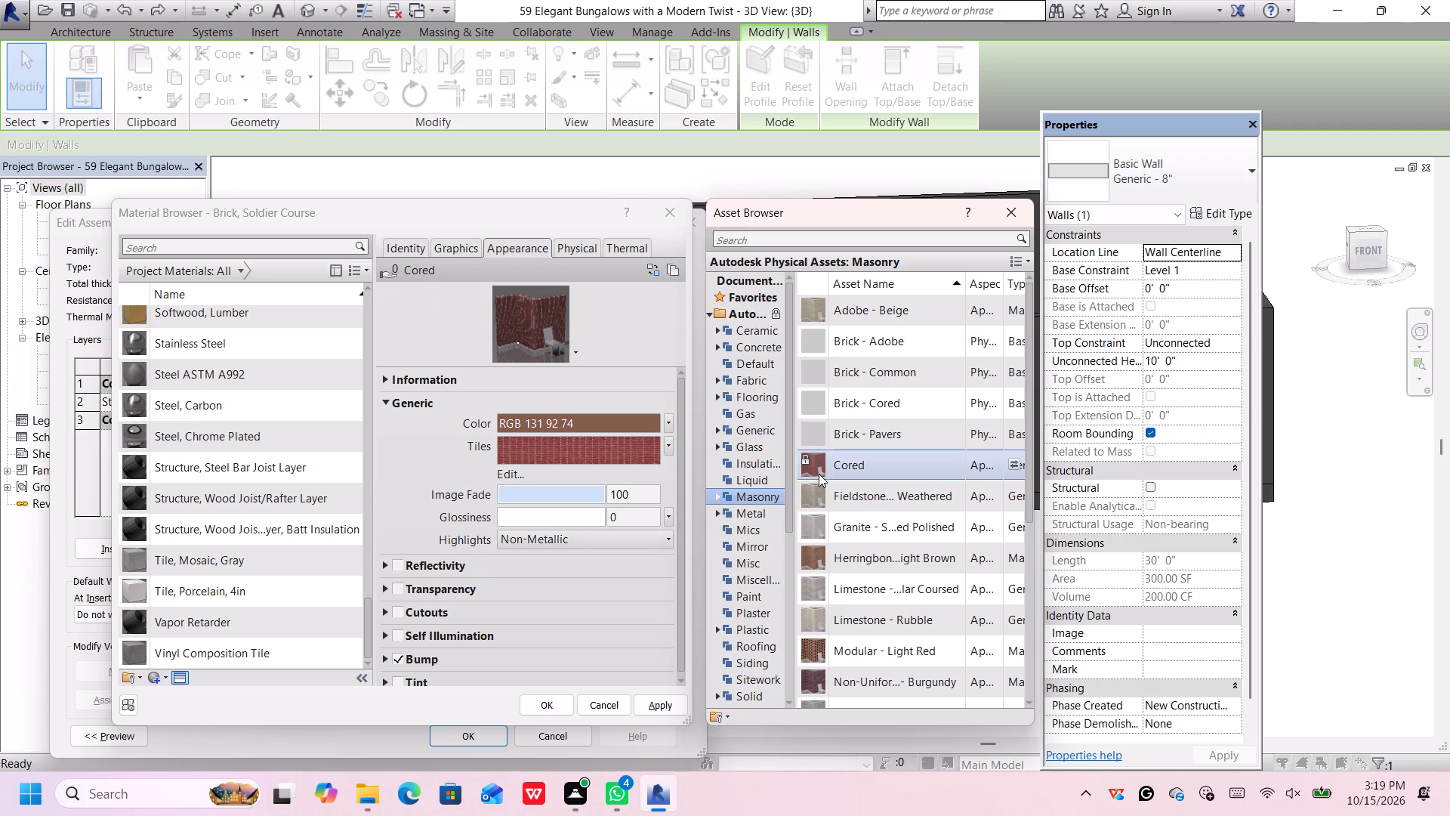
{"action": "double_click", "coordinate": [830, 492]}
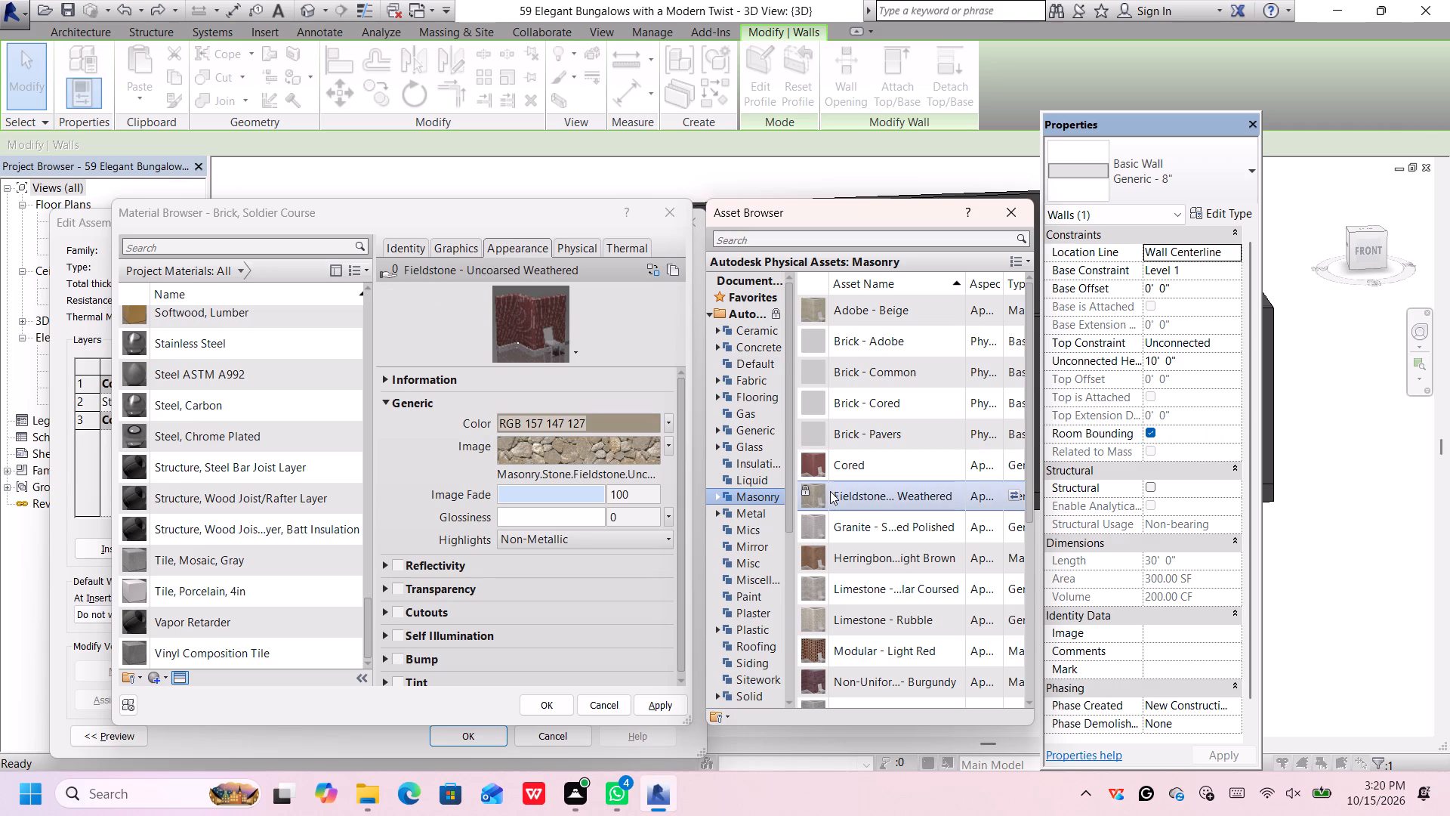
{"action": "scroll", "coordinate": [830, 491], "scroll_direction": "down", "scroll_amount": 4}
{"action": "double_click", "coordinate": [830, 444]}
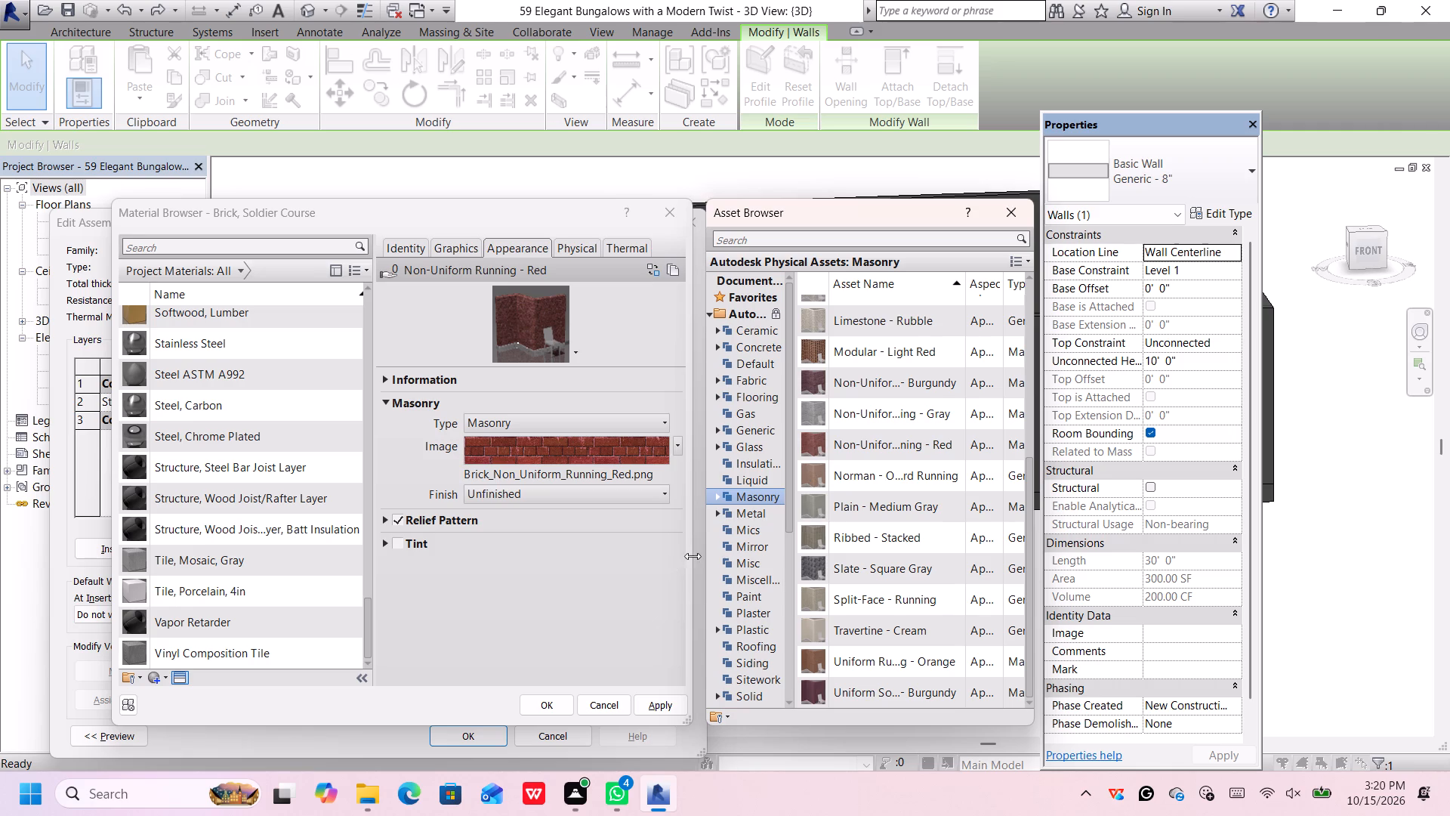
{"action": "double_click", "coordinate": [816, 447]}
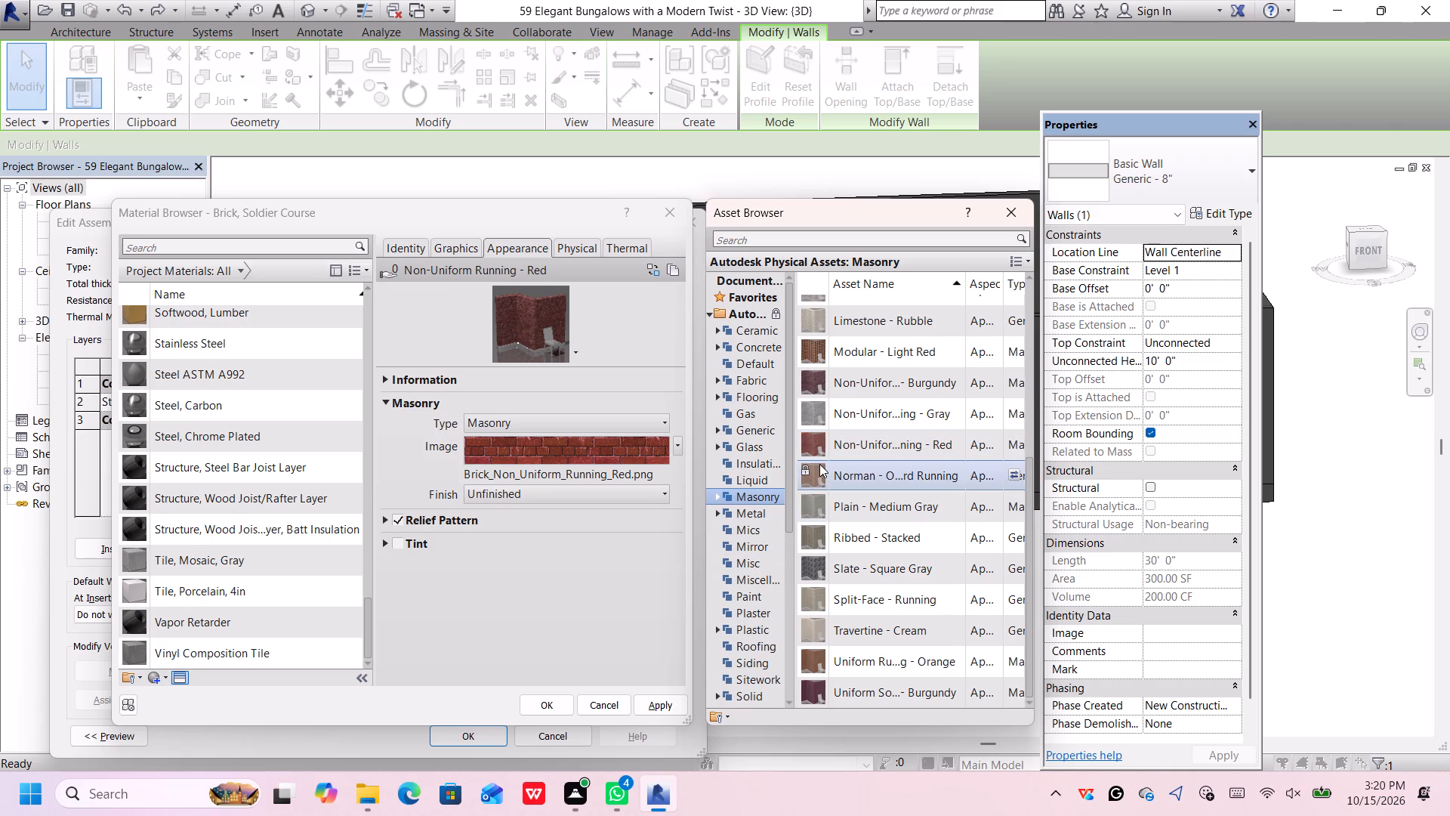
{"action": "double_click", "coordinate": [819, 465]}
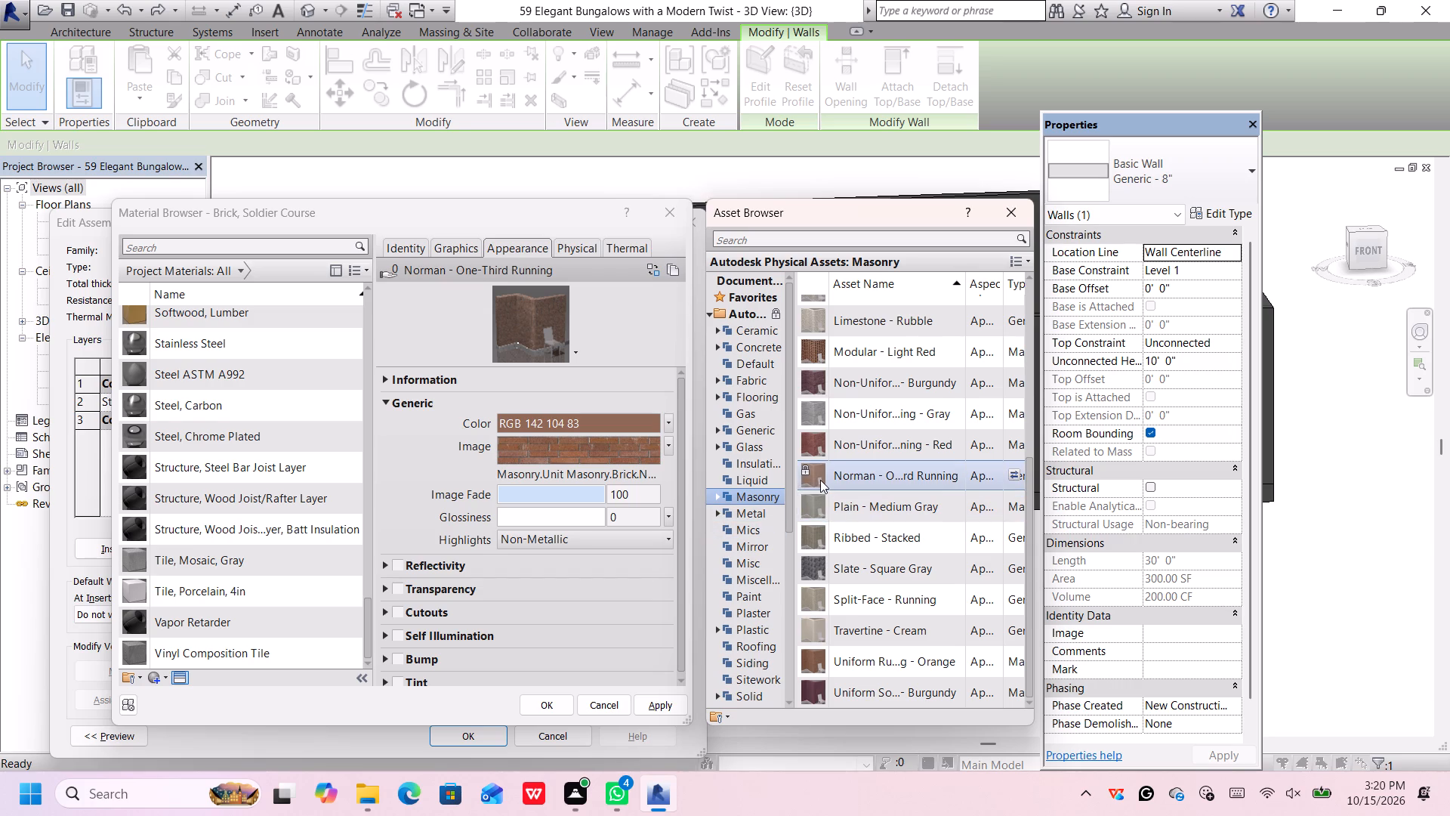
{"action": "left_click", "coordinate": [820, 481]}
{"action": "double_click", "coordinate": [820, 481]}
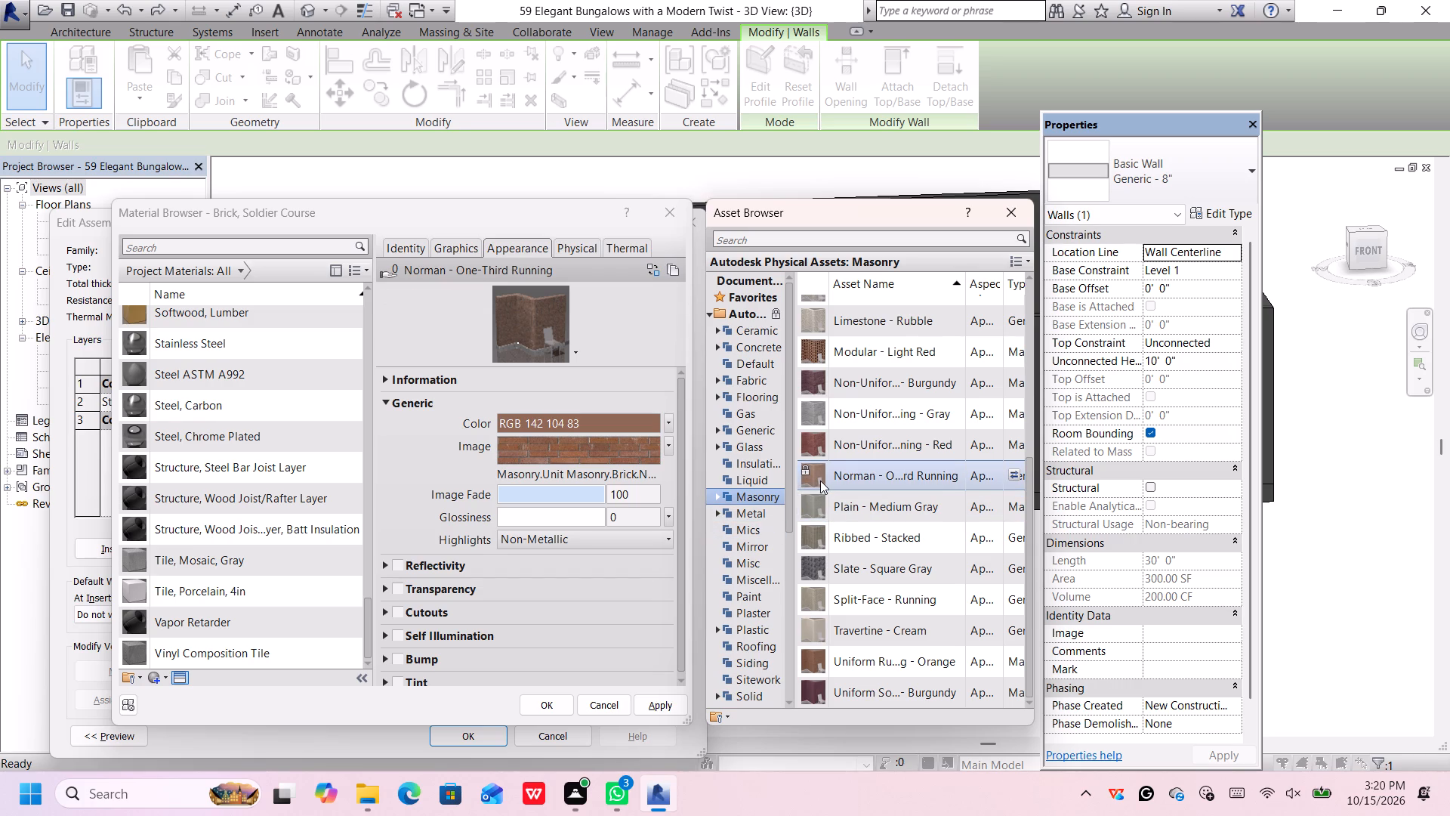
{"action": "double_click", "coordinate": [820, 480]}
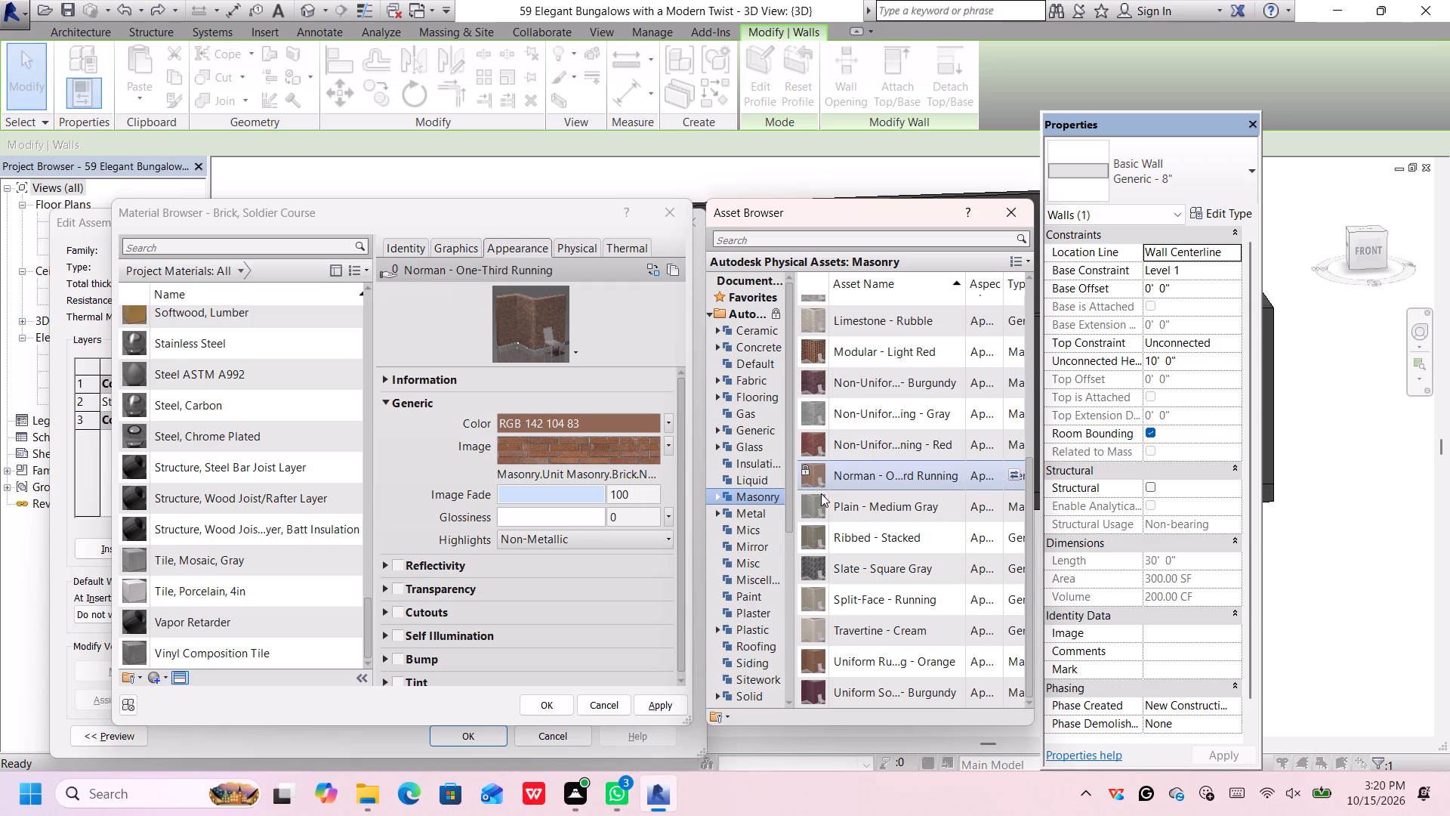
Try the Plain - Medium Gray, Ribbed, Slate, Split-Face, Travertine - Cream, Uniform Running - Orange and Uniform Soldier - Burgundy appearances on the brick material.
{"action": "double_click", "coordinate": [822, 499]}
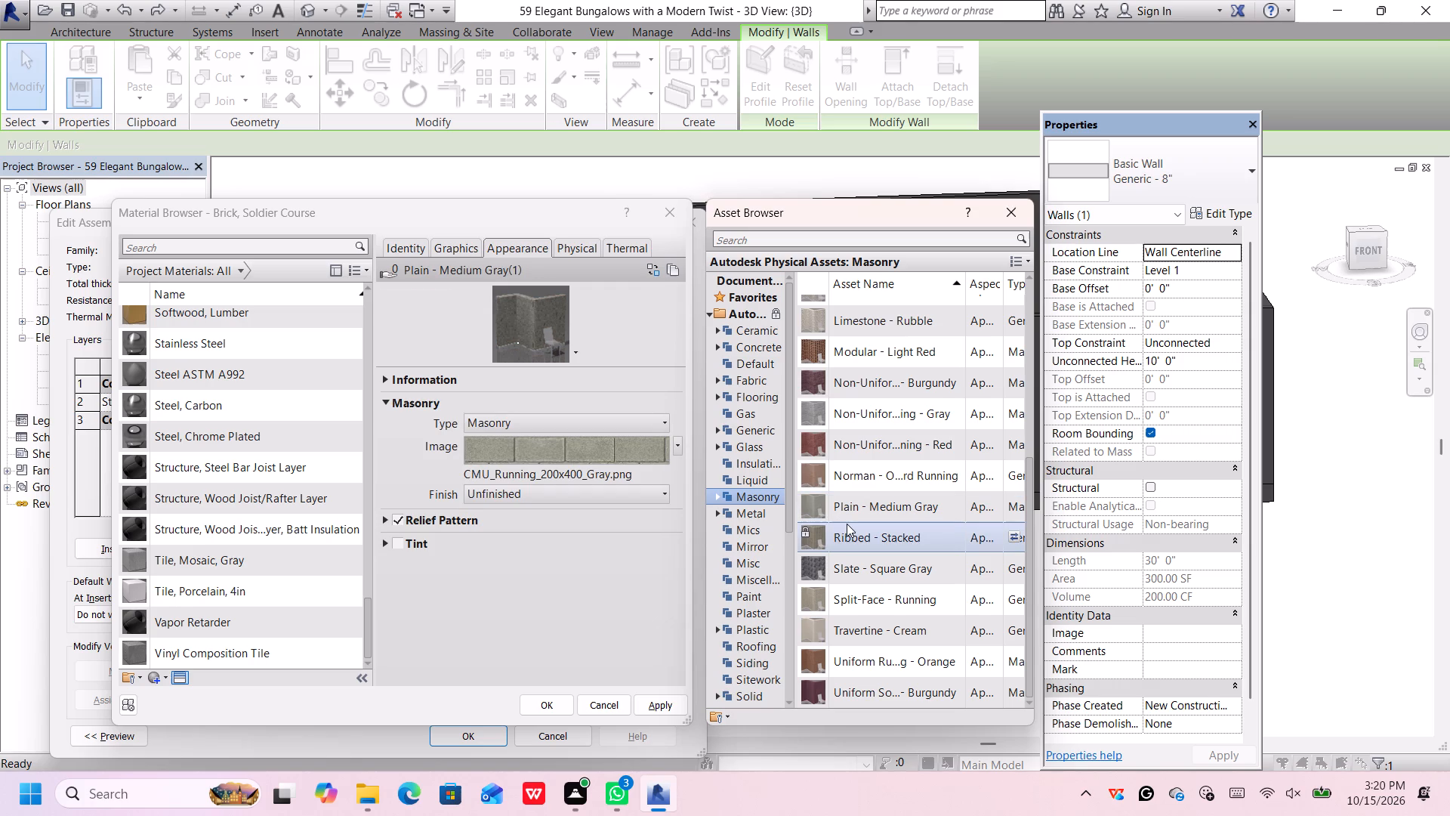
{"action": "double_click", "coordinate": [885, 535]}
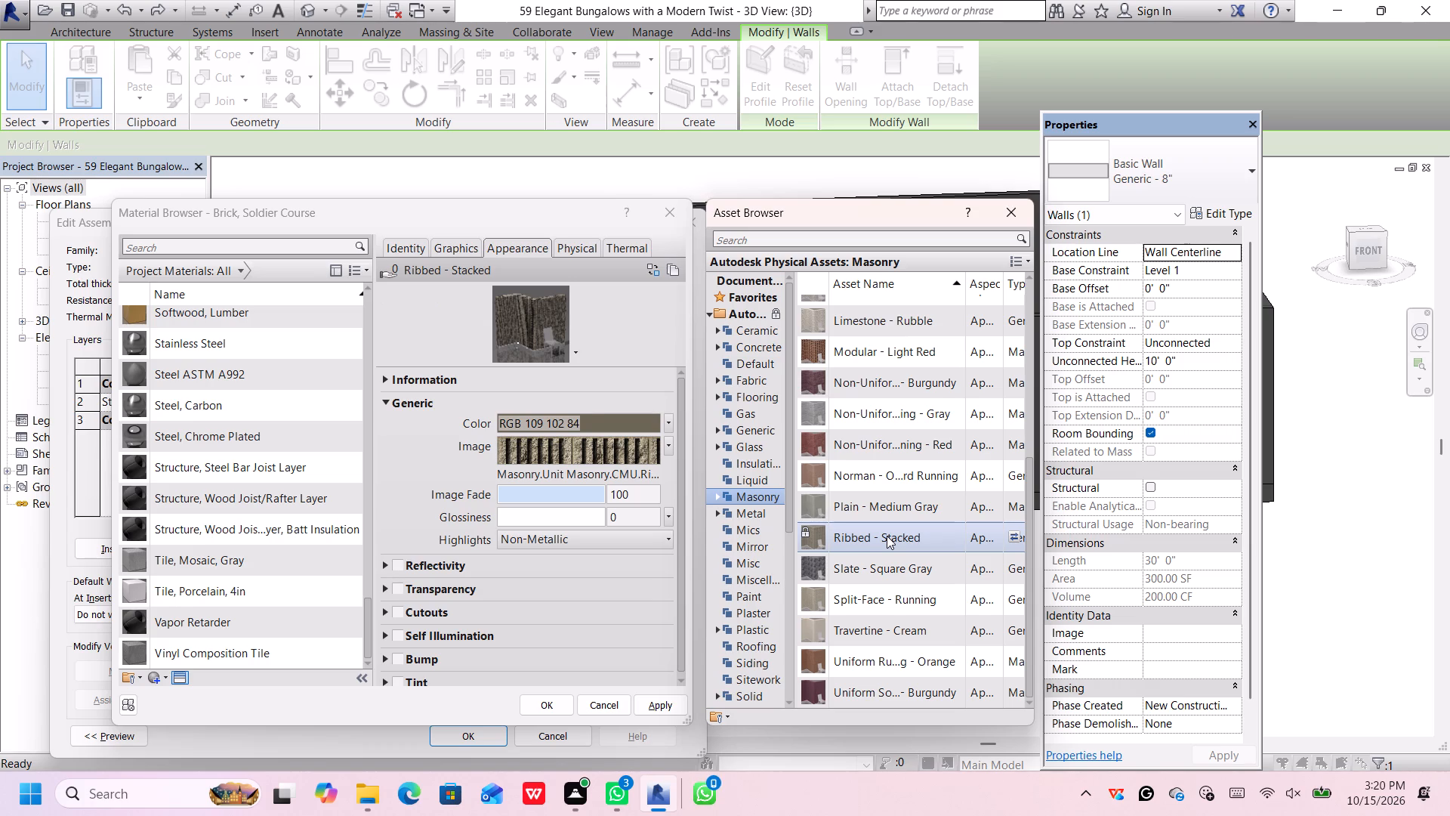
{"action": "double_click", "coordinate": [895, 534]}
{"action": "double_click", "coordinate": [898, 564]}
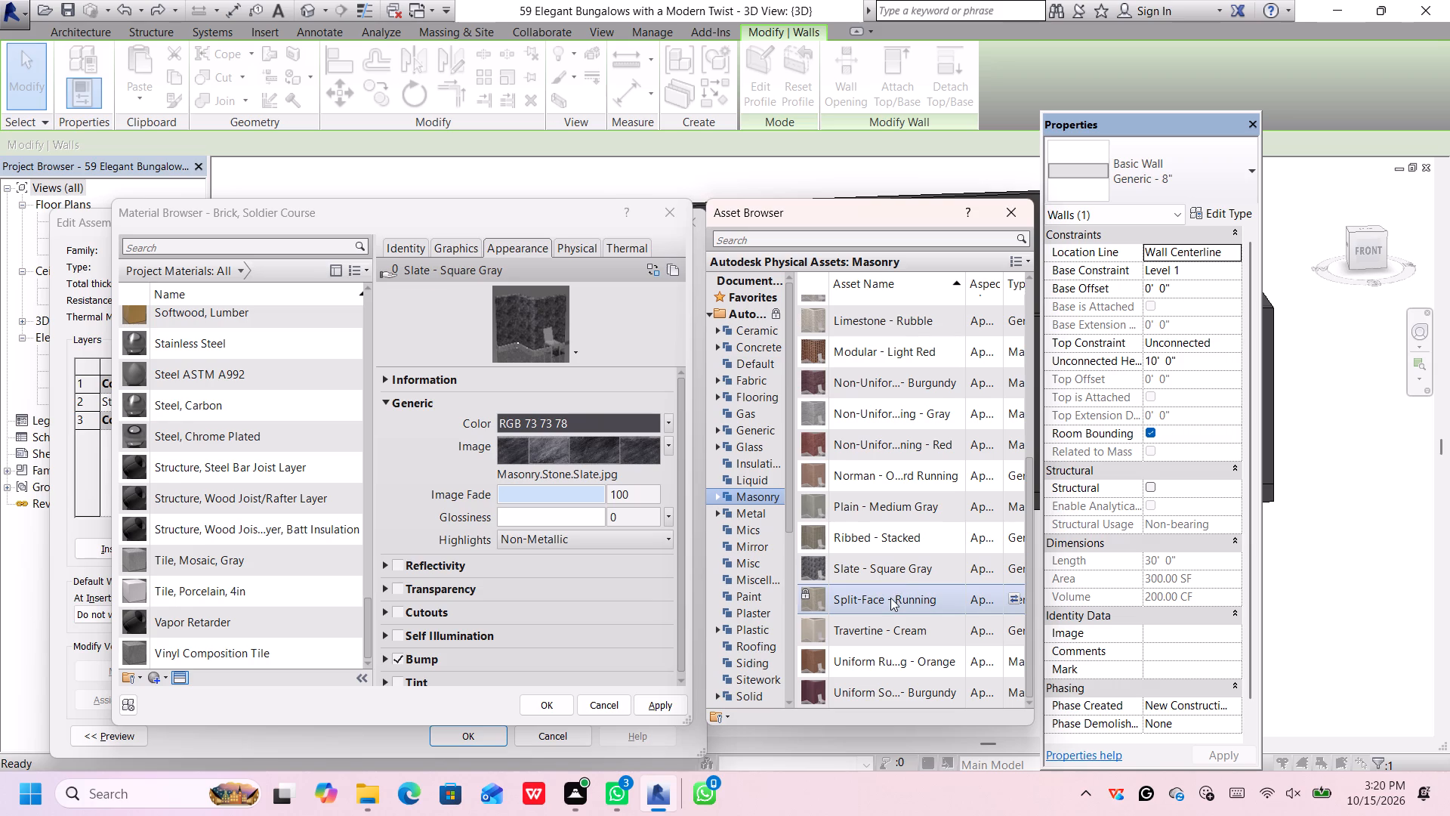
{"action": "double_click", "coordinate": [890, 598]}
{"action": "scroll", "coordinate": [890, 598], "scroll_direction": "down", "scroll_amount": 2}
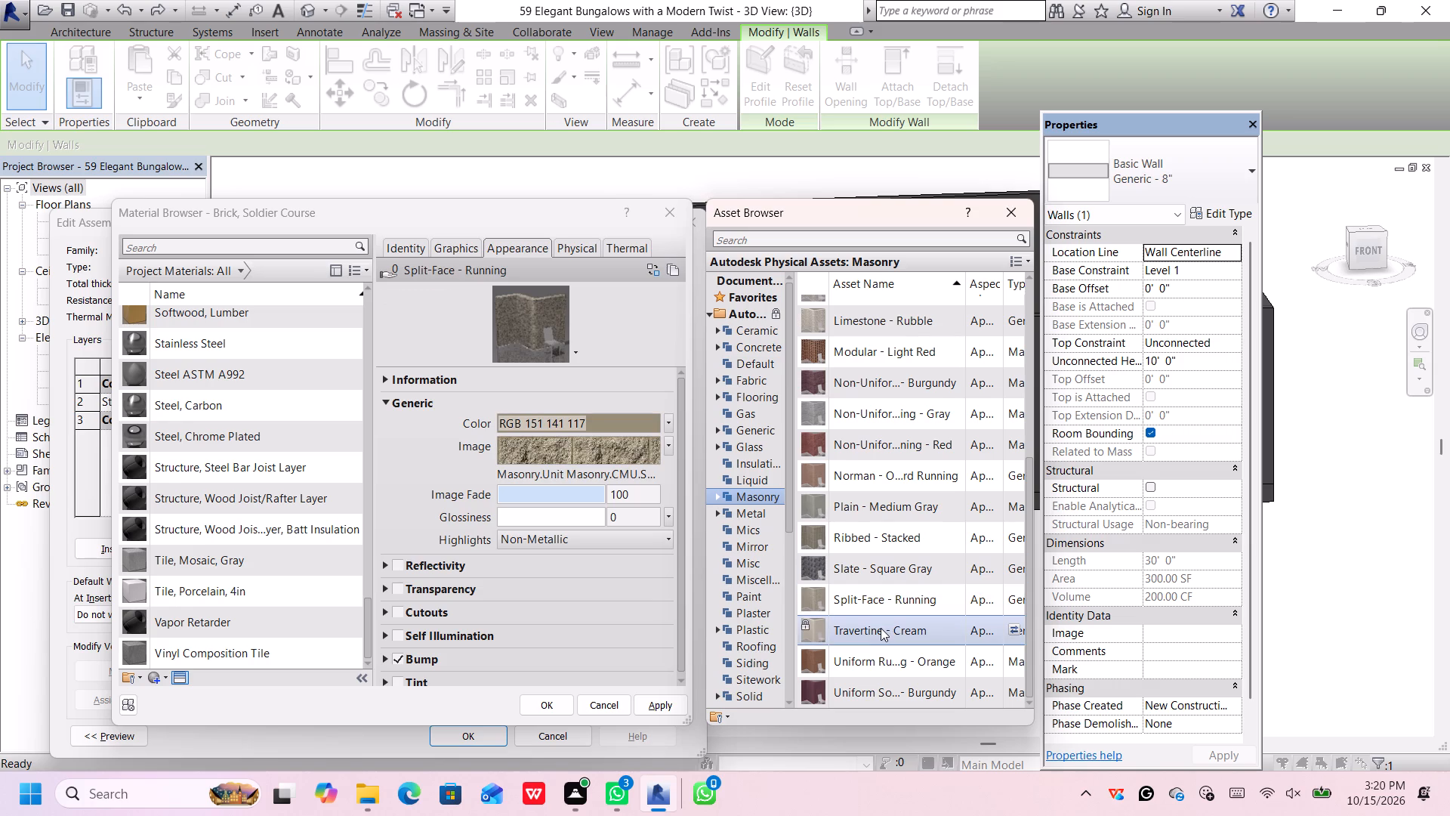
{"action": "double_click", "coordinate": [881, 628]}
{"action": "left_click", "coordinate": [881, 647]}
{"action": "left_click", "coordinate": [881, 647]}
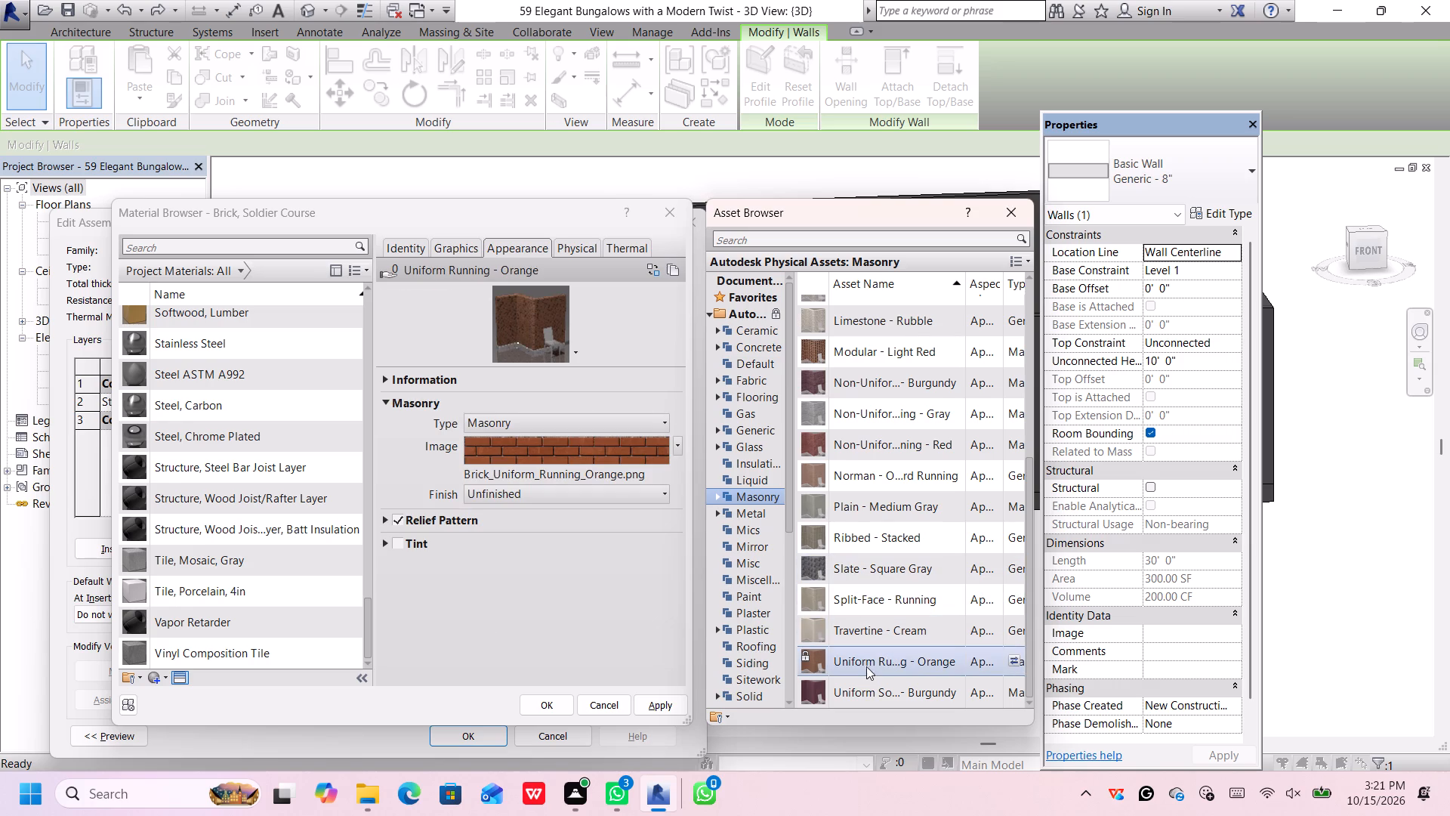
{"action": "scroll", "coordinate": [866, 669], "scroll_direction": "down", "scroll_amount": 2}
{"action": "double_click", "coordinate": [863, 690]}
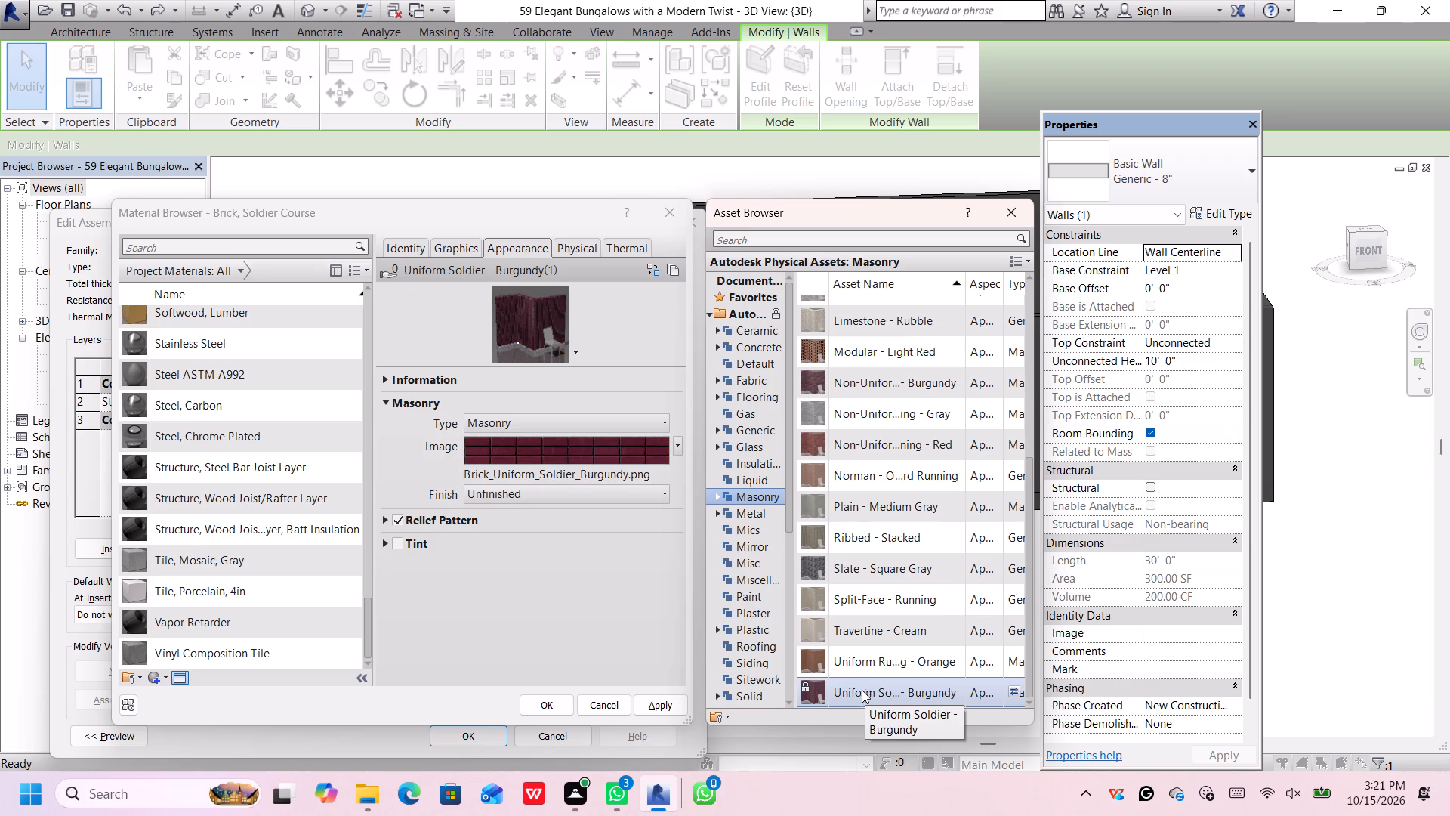
Give Brick, Soldier Course the Uniform Running - Orange appearance and apply the material to the Generic - 8" walls.
{"action": "double_click", "coordinate": [863, 660]}
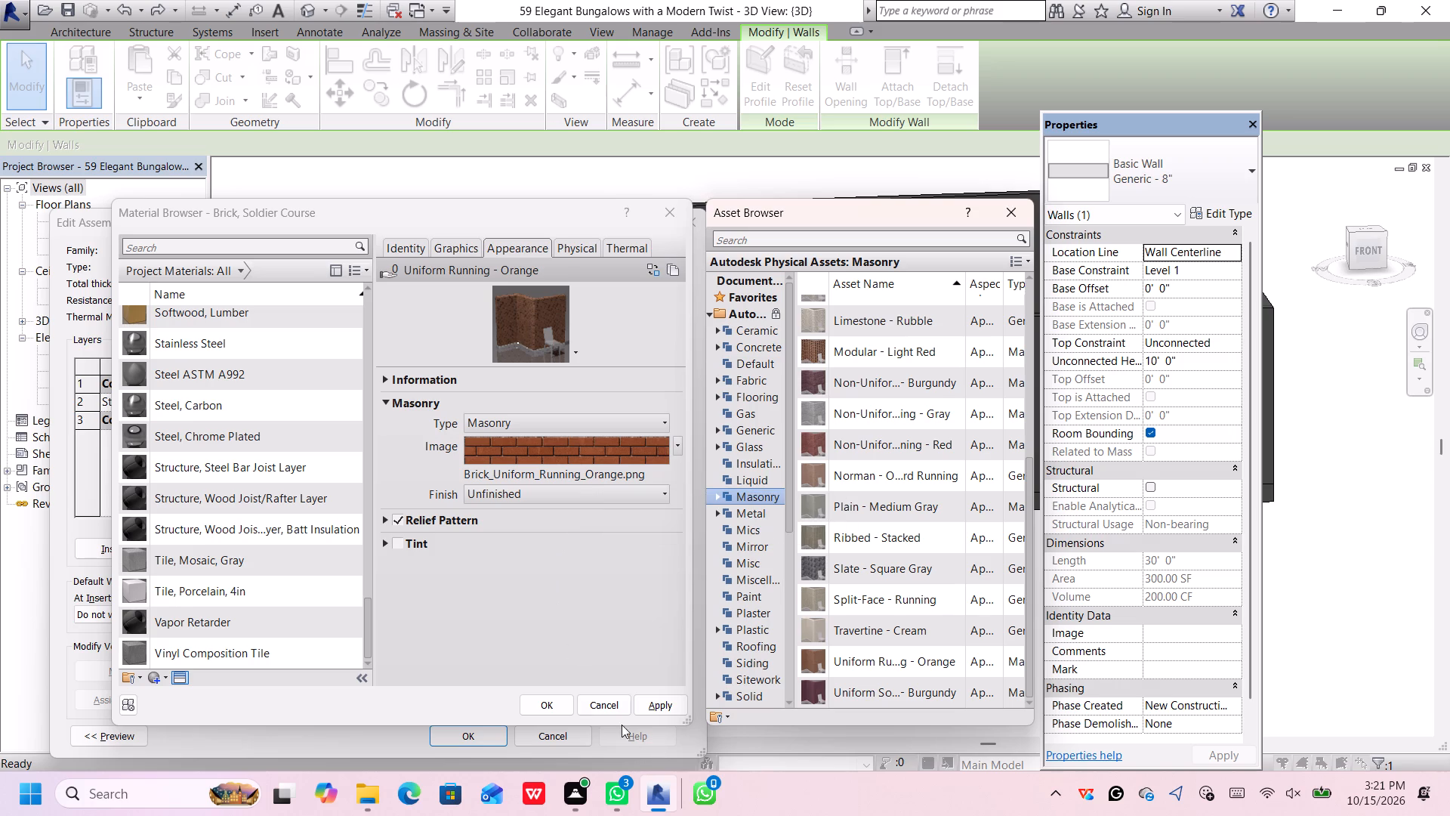
{"action": "left_click", "coordinate": [541, 703]}
{"action": "left_click", "coordinate": [493, 732]}
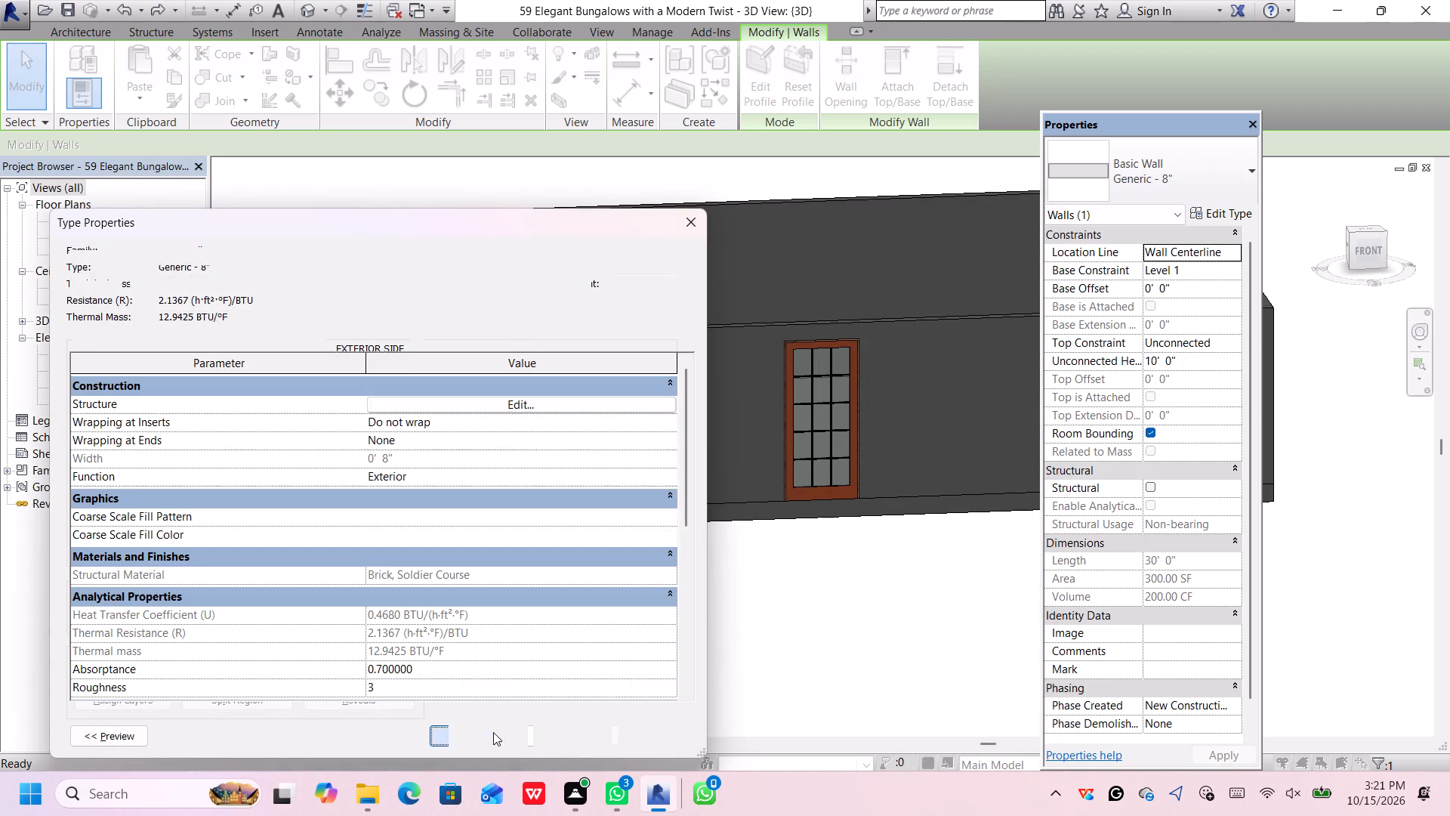
{"action": "left_click", "coordinate": [493, 732]}
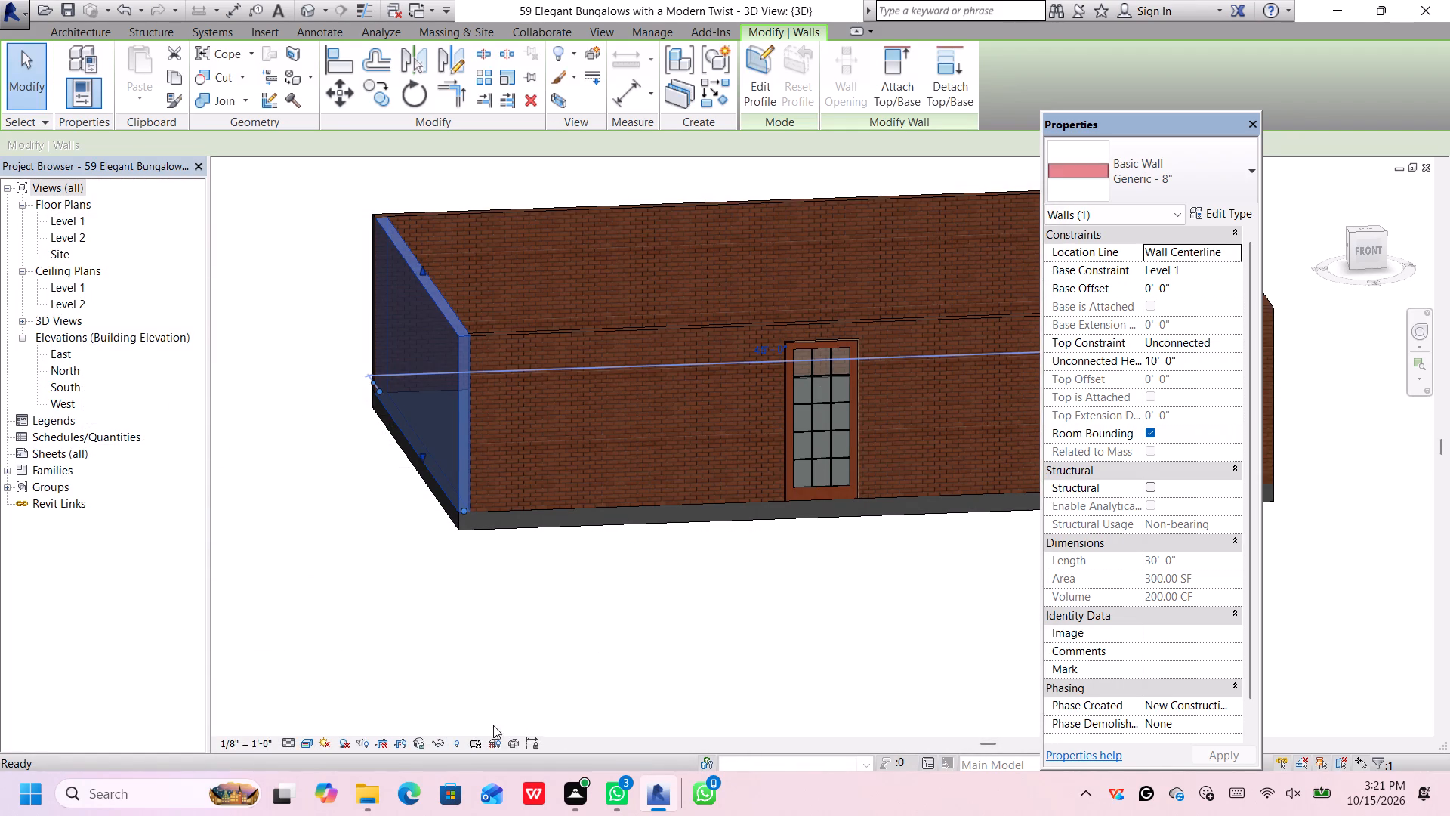
{"action": "left_click", "coordinate": [720, 596]}
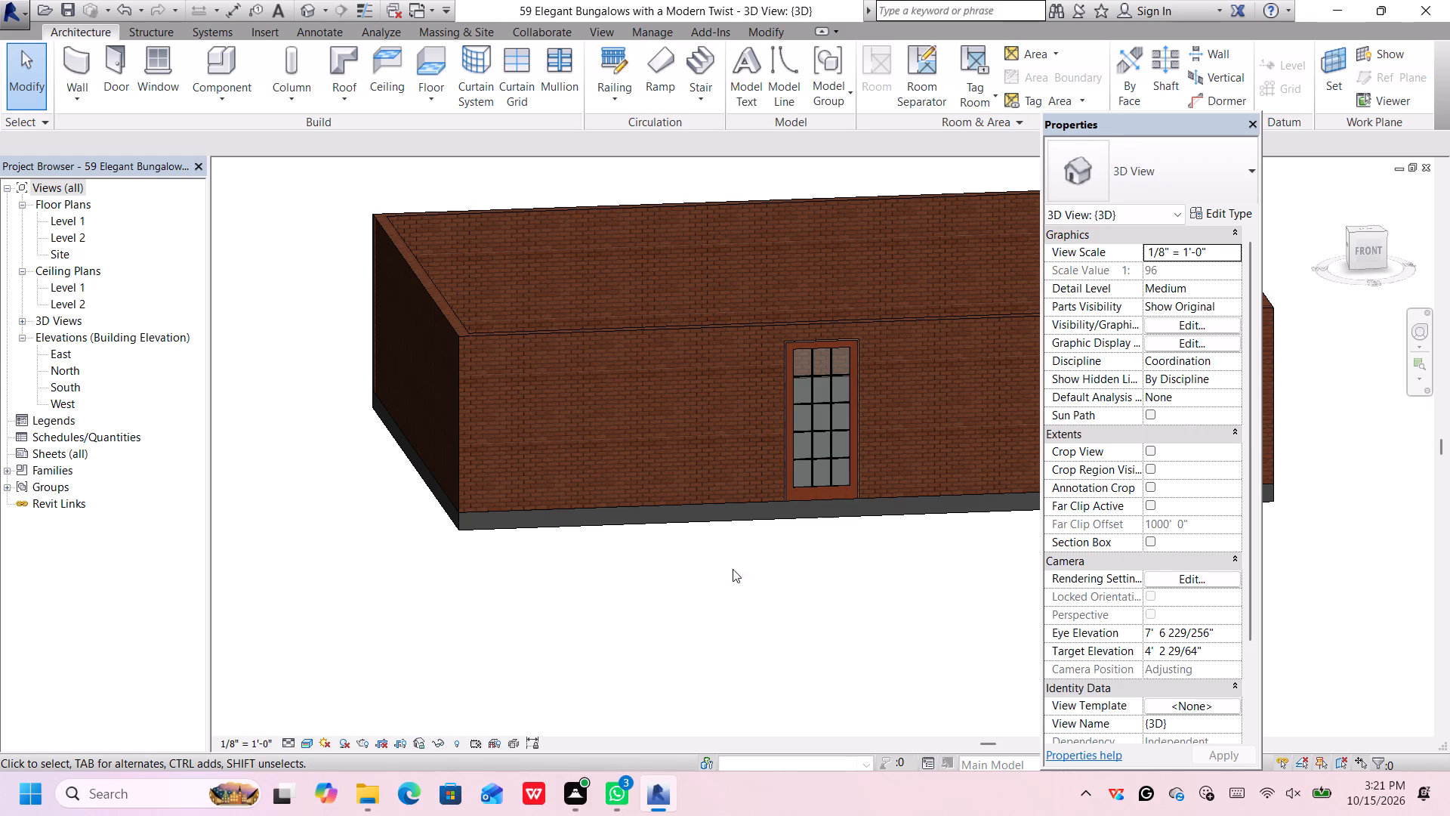
Darken the stain colour of the front door's panel material, Brick, Common, to RGB 65 24 20.
{"action": "scroll", "coordinate": [835, 484], "scroll_direction": "up", "scroll_amount": 4}
{"action": "left_click", "coordinate": [835, 486]}
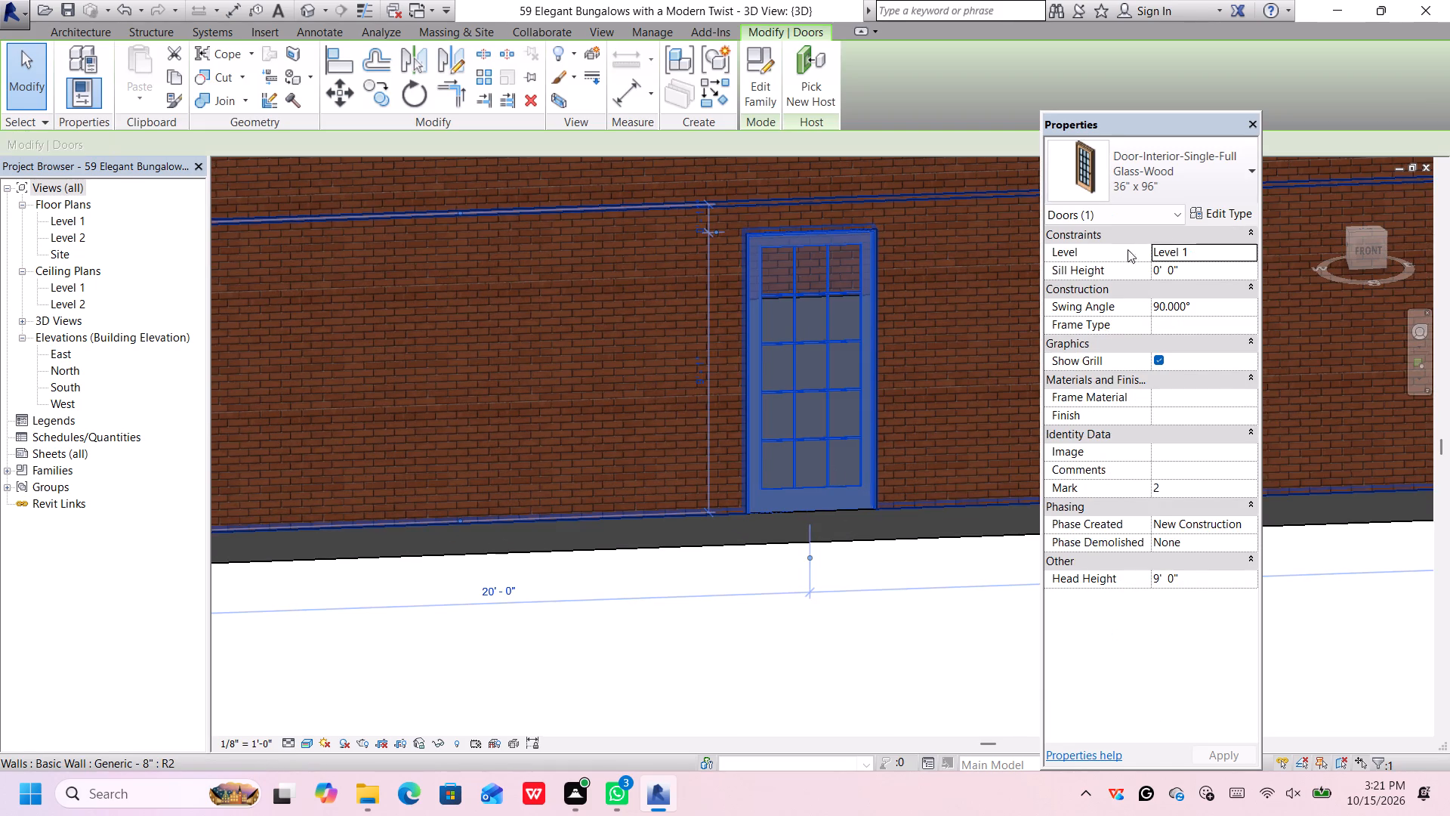
{"action": "left_click", "coordinate": [1209, 209]}
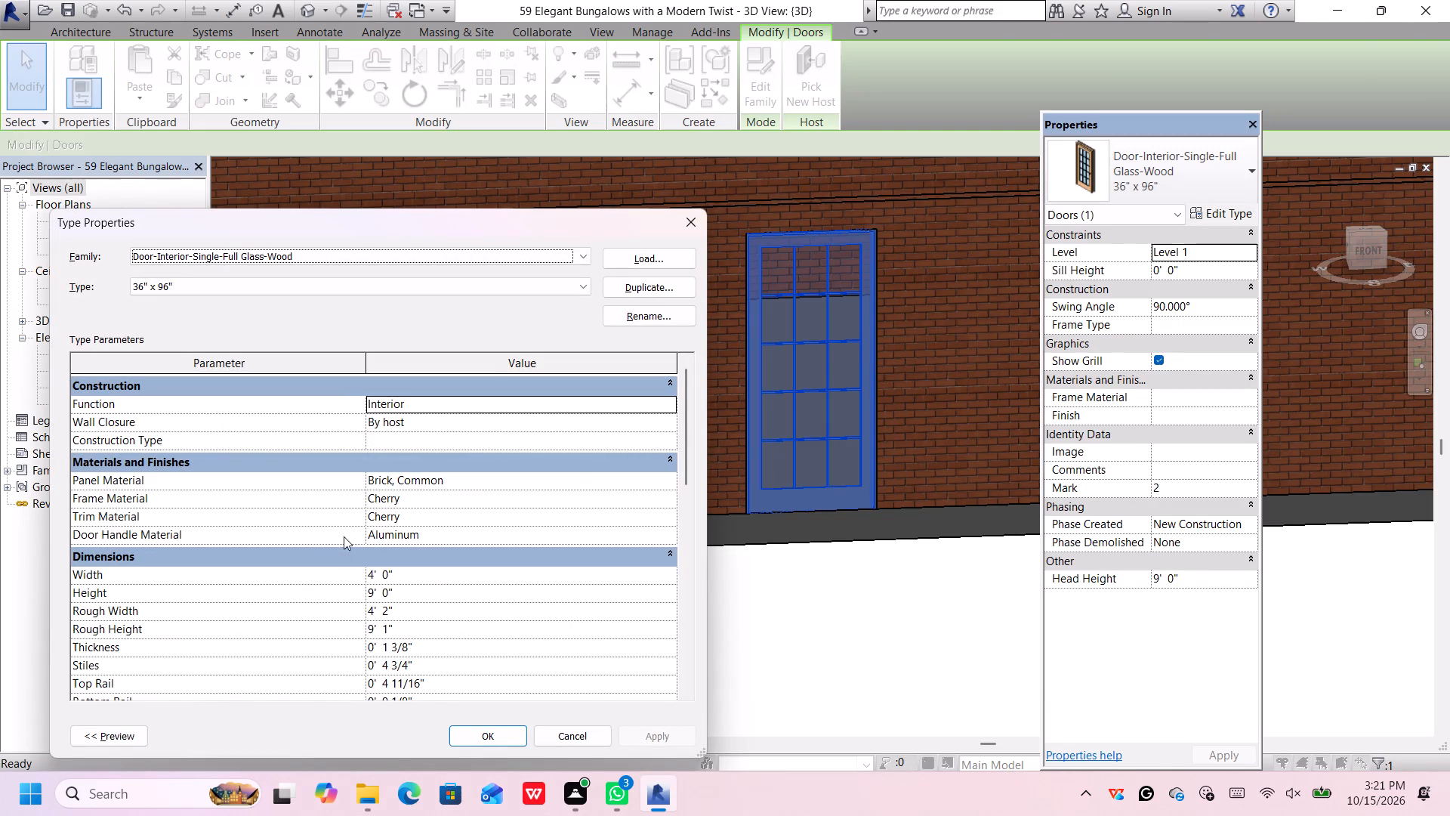
{"action": "left_click", "coordinate": [667, 477]}
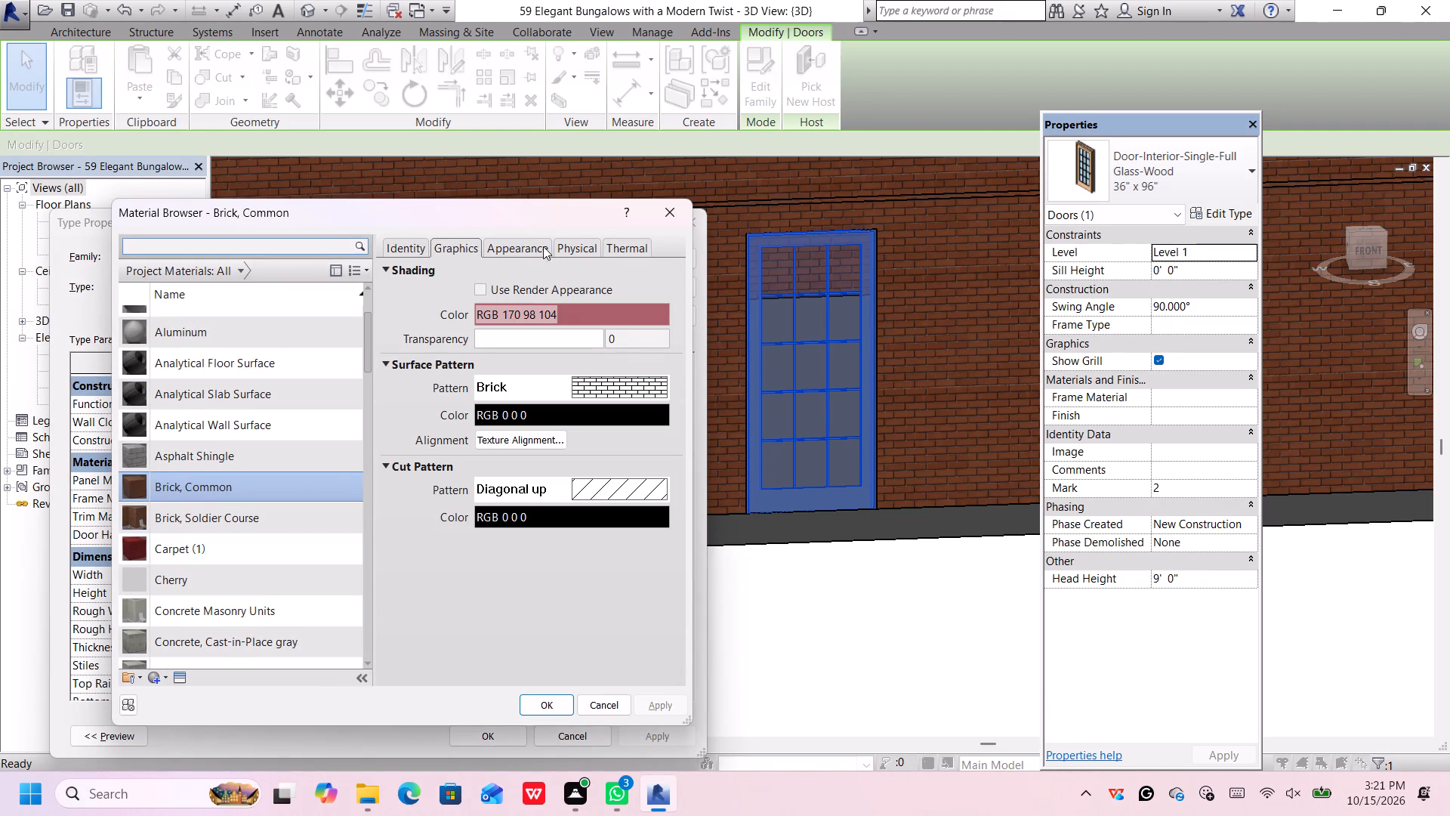
{"action": "left_click", "coordinate": [532, 246]}
{"action": "left_click", "coordinate": [656, 496]}
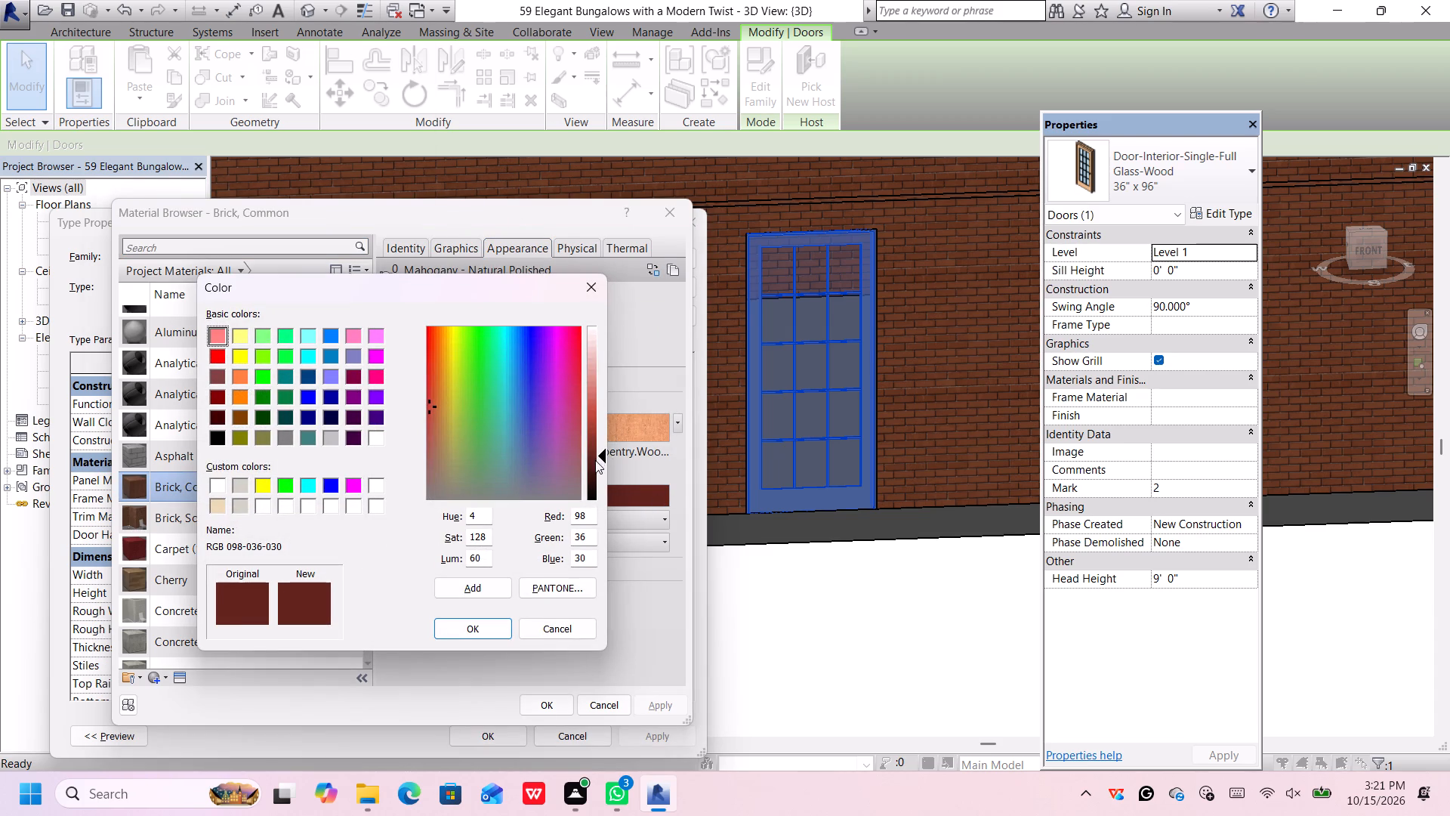
{"action": "left_click_drag", "start_coordinate": [595, 460], "coordinate": [599, 471]}
{"action": "left_click", "coordinate": [477, 625]}
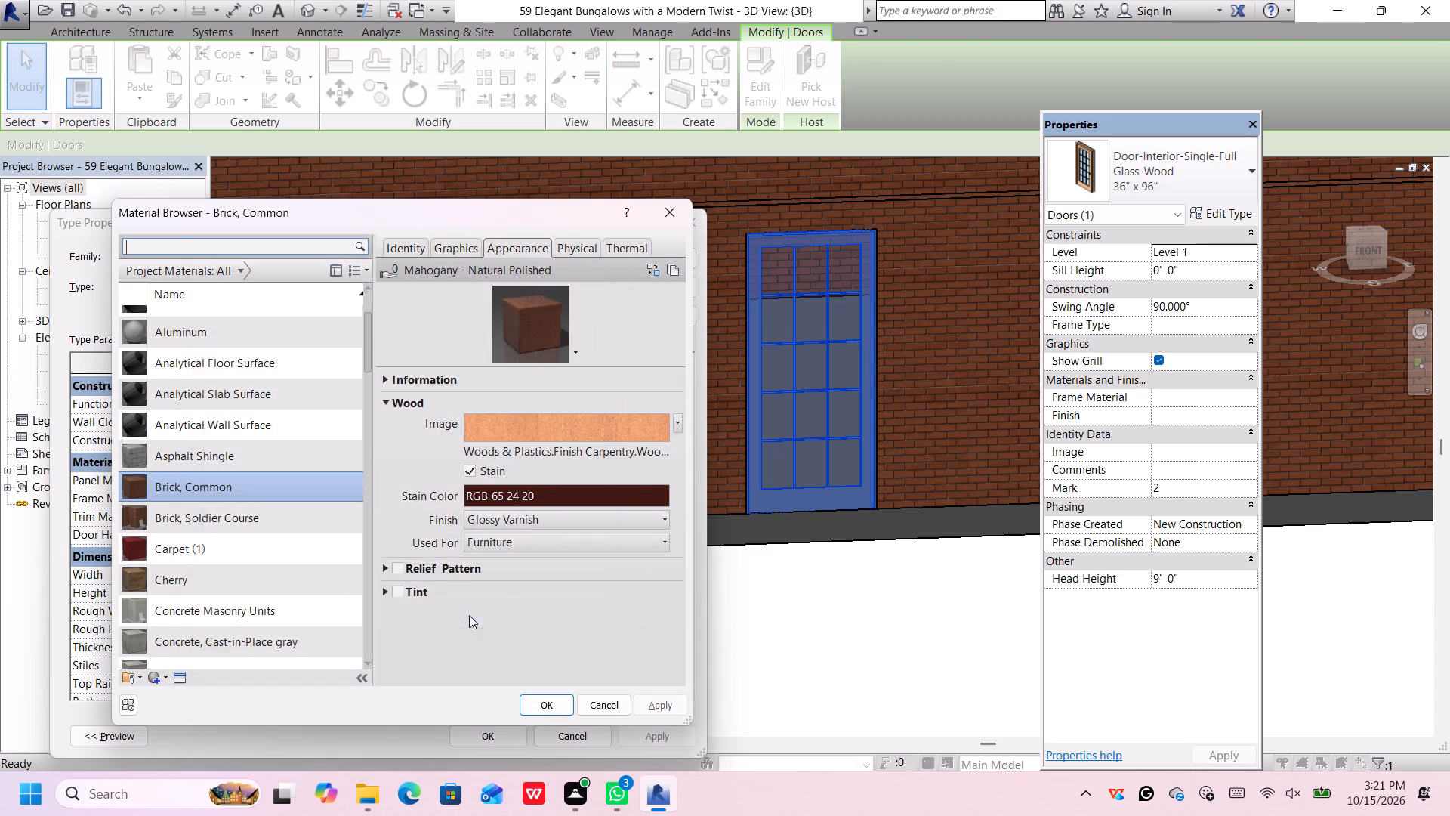
{"action": "left_click", "coordinate": [563, 698]}
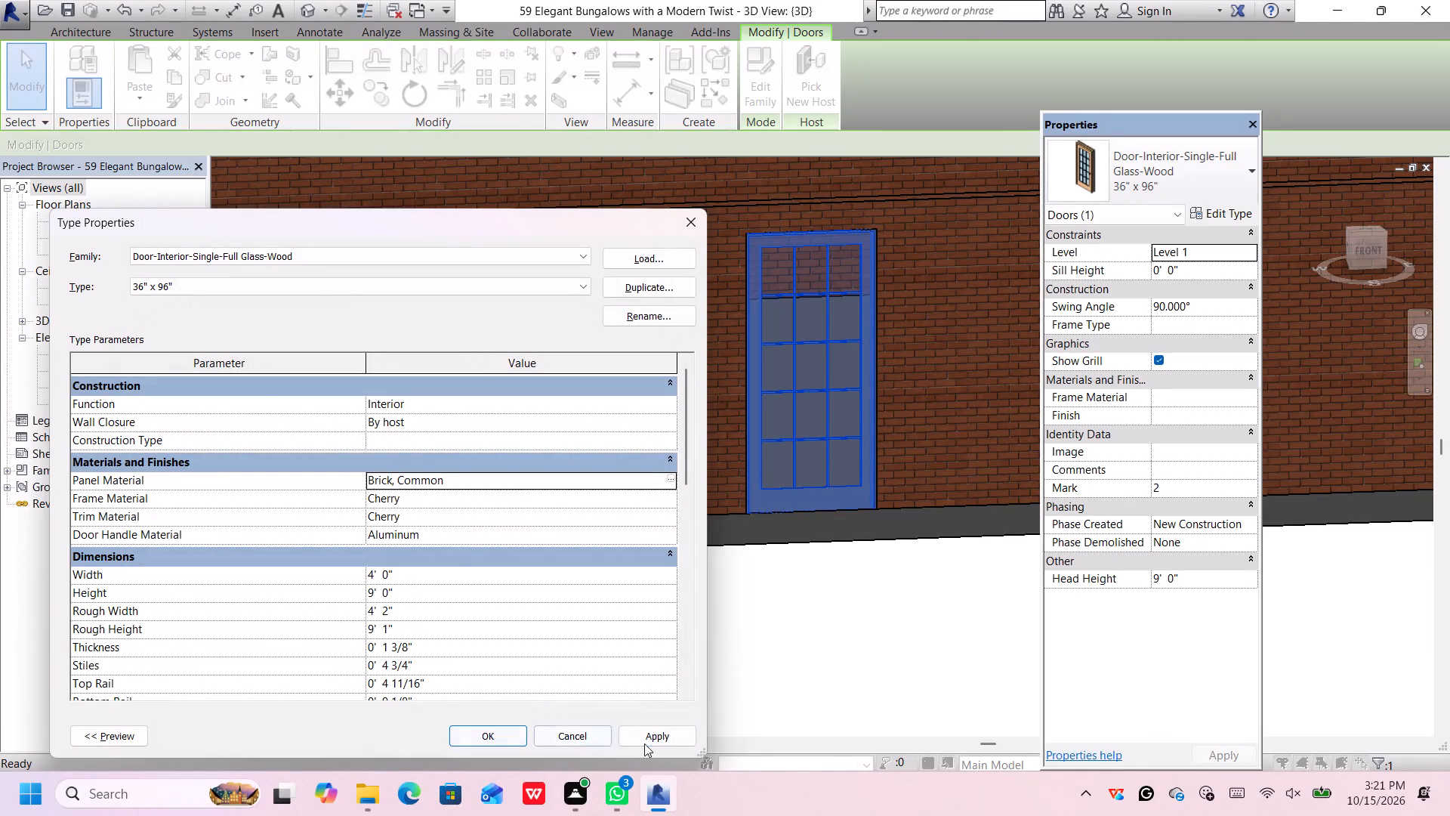
Apply the Brick, Common panel material settings to the front door's type and check the door's lower panel up close.
{"action": "left_click", "coordinate": [656, 743]}
{"action": "left_click", "coordinate": [497, 743]}
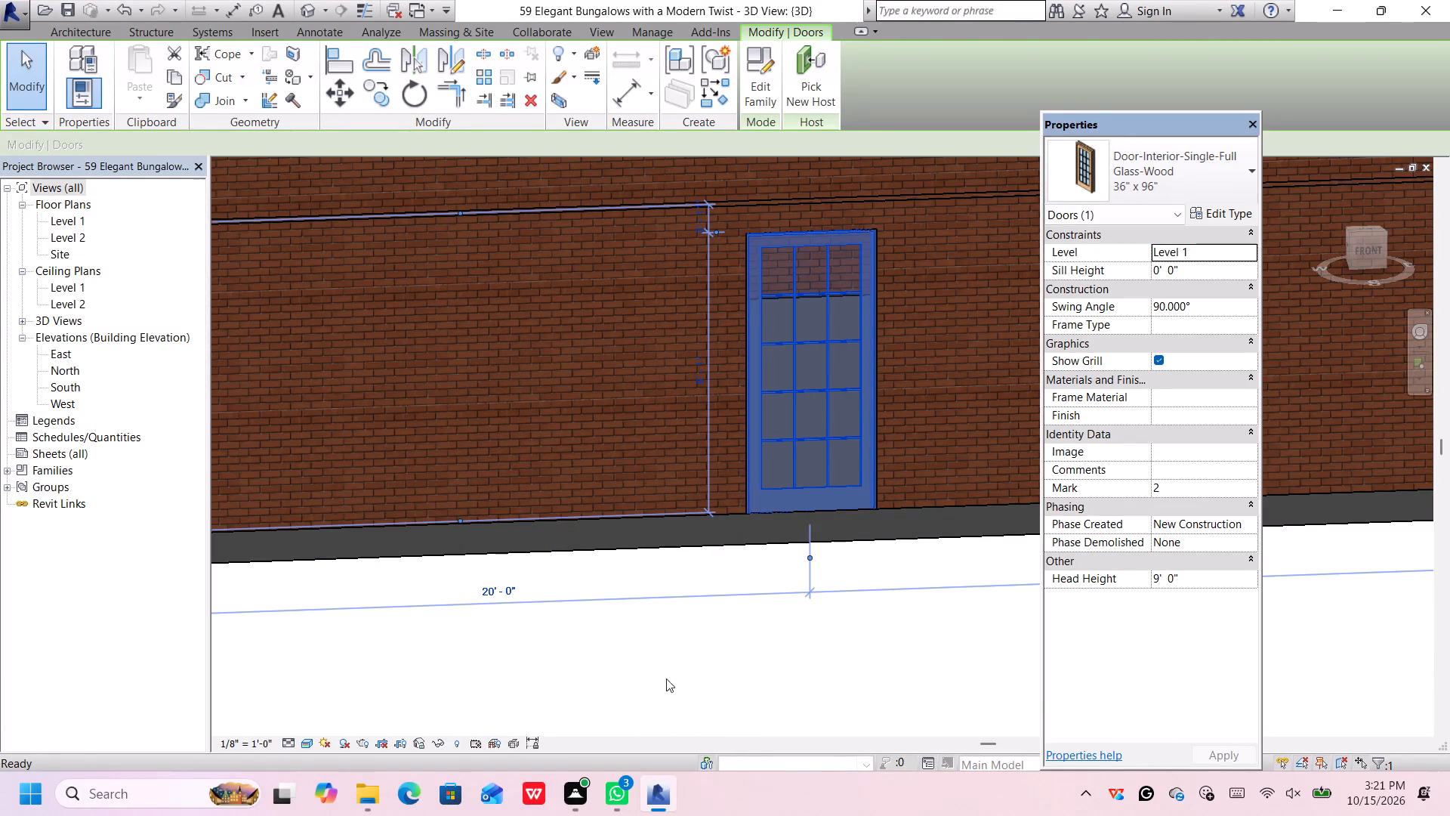
{"action": "left_click", "coordinate": [817, 660]}
{"action": "scroll", "coordinate": [810, 490], "scroll_direction": "up", "scroll_amount": 6}
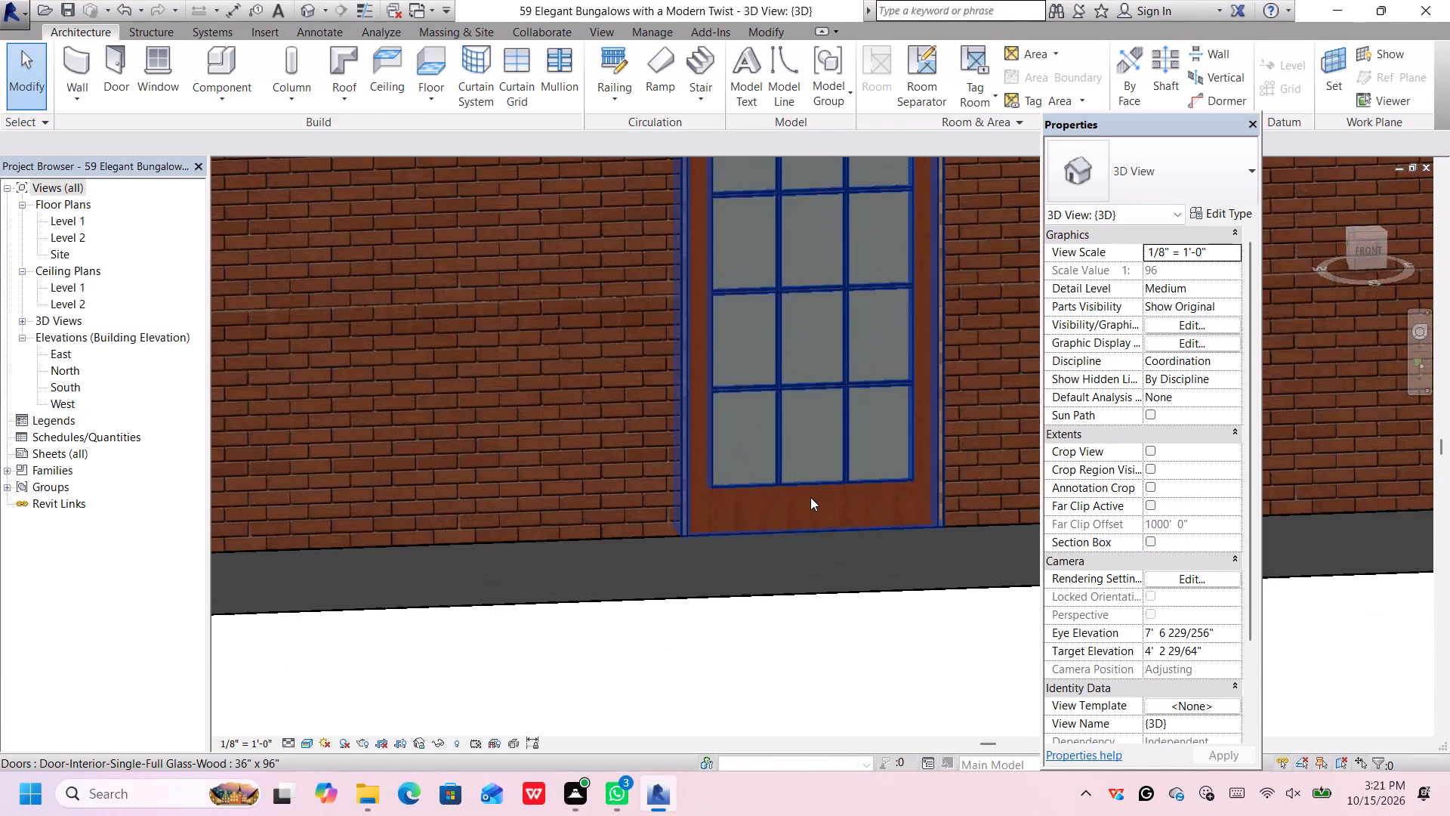
{"action": "scroll", "coordinate": [810, 497], "scroll_direction": "up", "scroll_amount": 8}
{"action": "scroll", "coordinate": [810, 497], "scroll_direction": "down", "scroll_amount": 6}
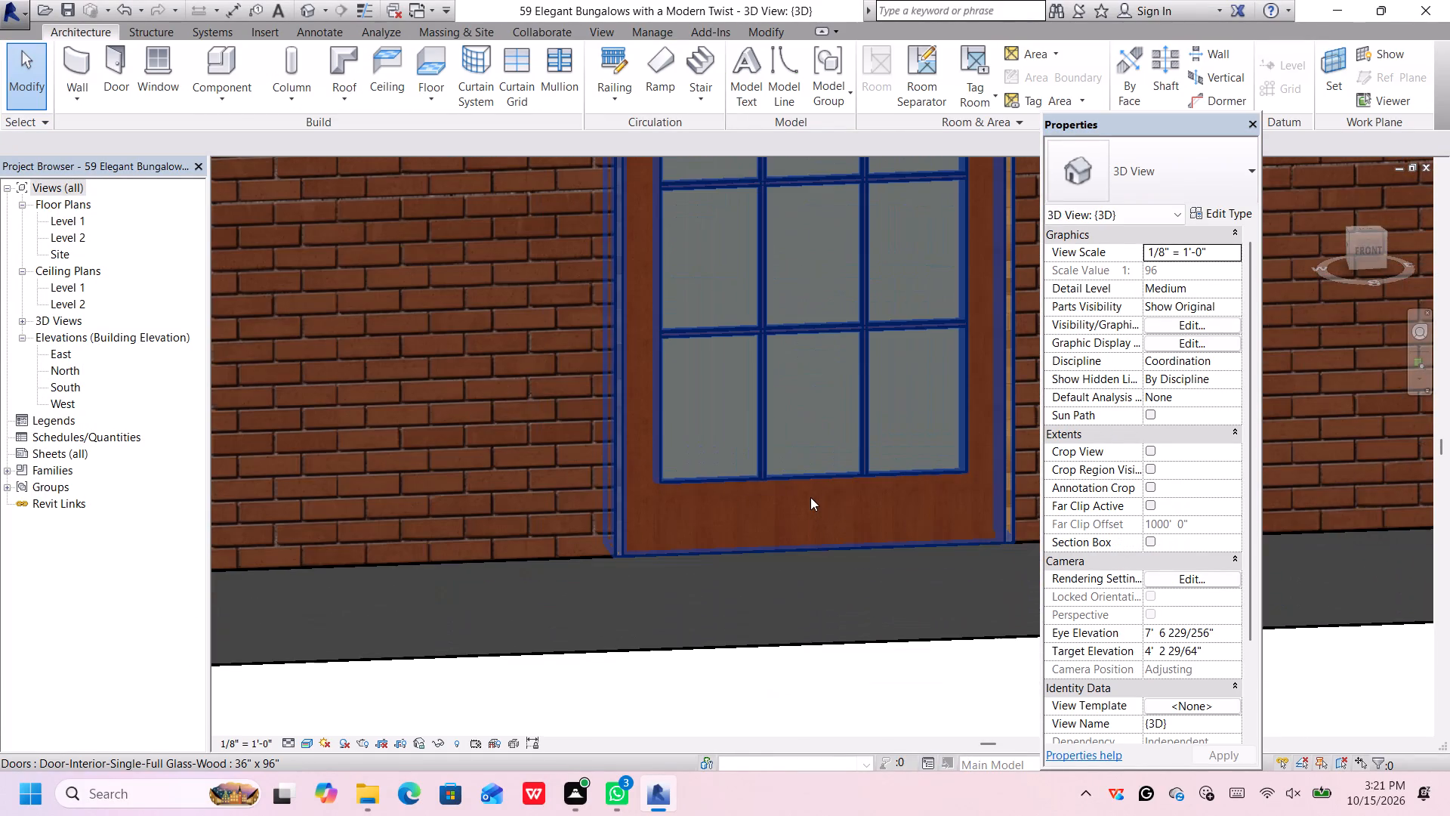
Duplicate the front door's 36" x 96" type, accepting the suggested name.
{"action": "left_click", "coordinate": [810, 497]}
{"action": "scroll", "coordinate": [810, 498], "scroll_direction": "down", "scroll_amount": 9}
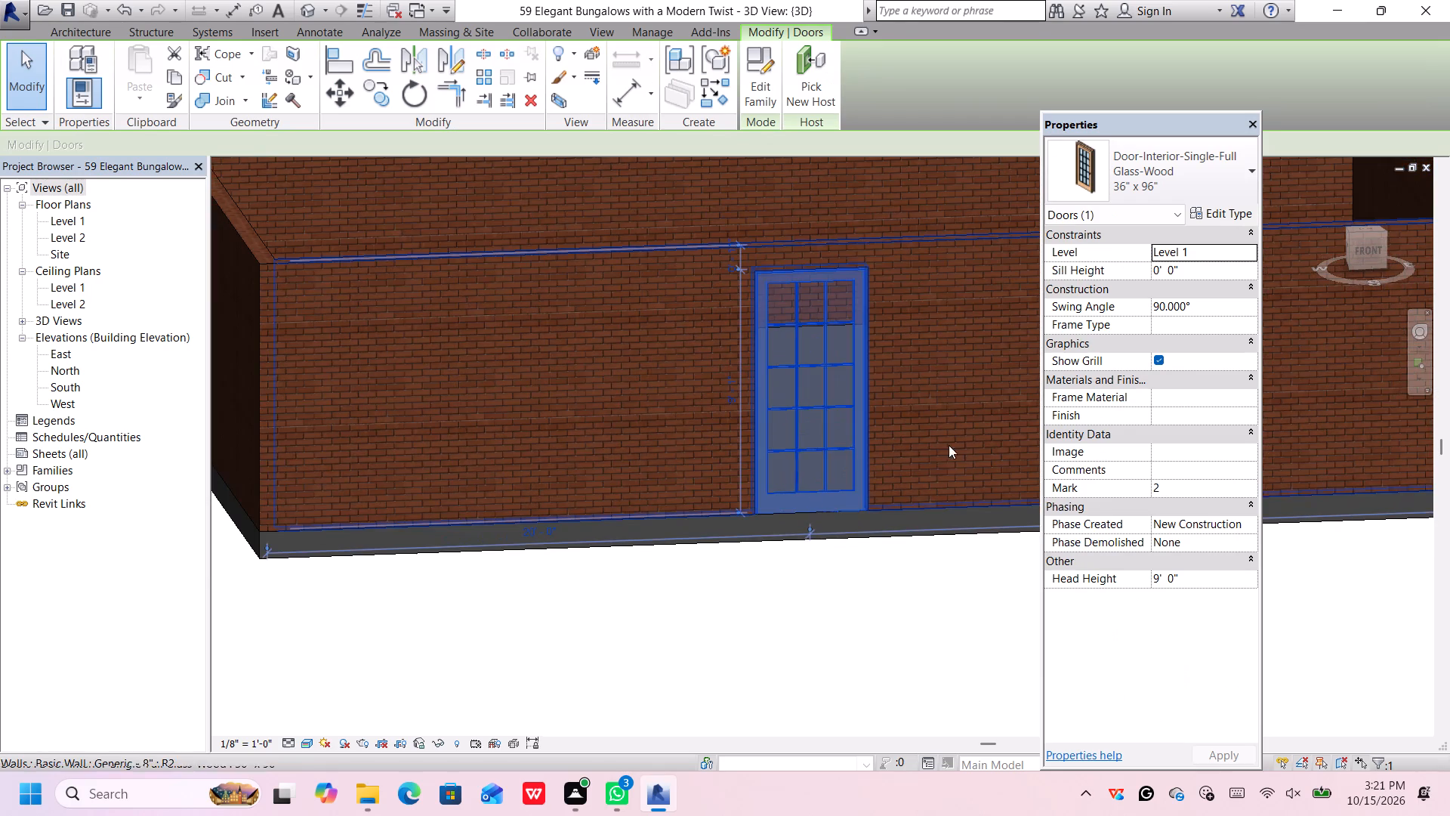
{"action": "left_click", "coordinate": [1228, 218]}
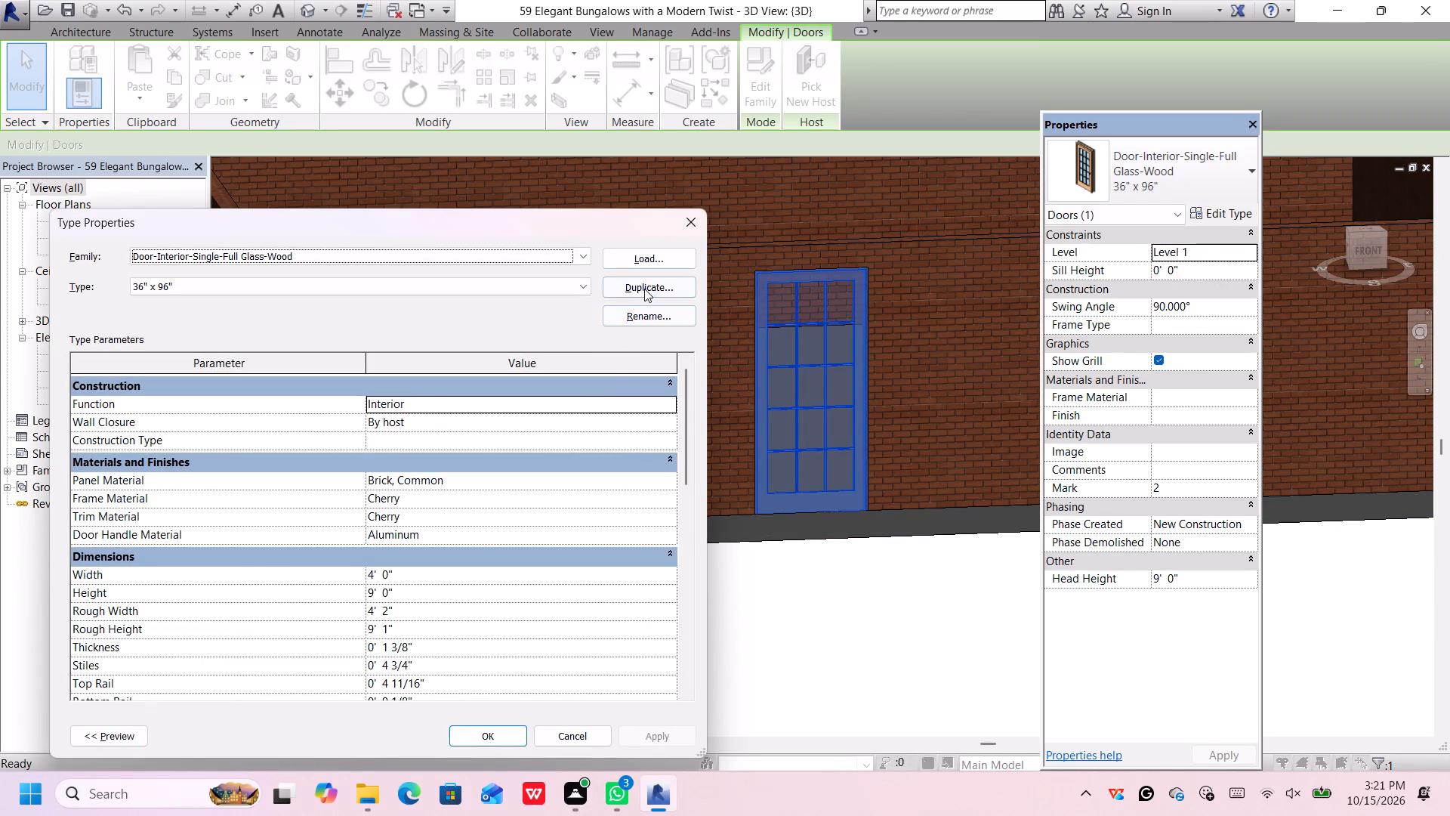
{"action": "left_click", "coordinate": [644, 289]}
{"action": "left_click", "coordinate": [392, 519]}
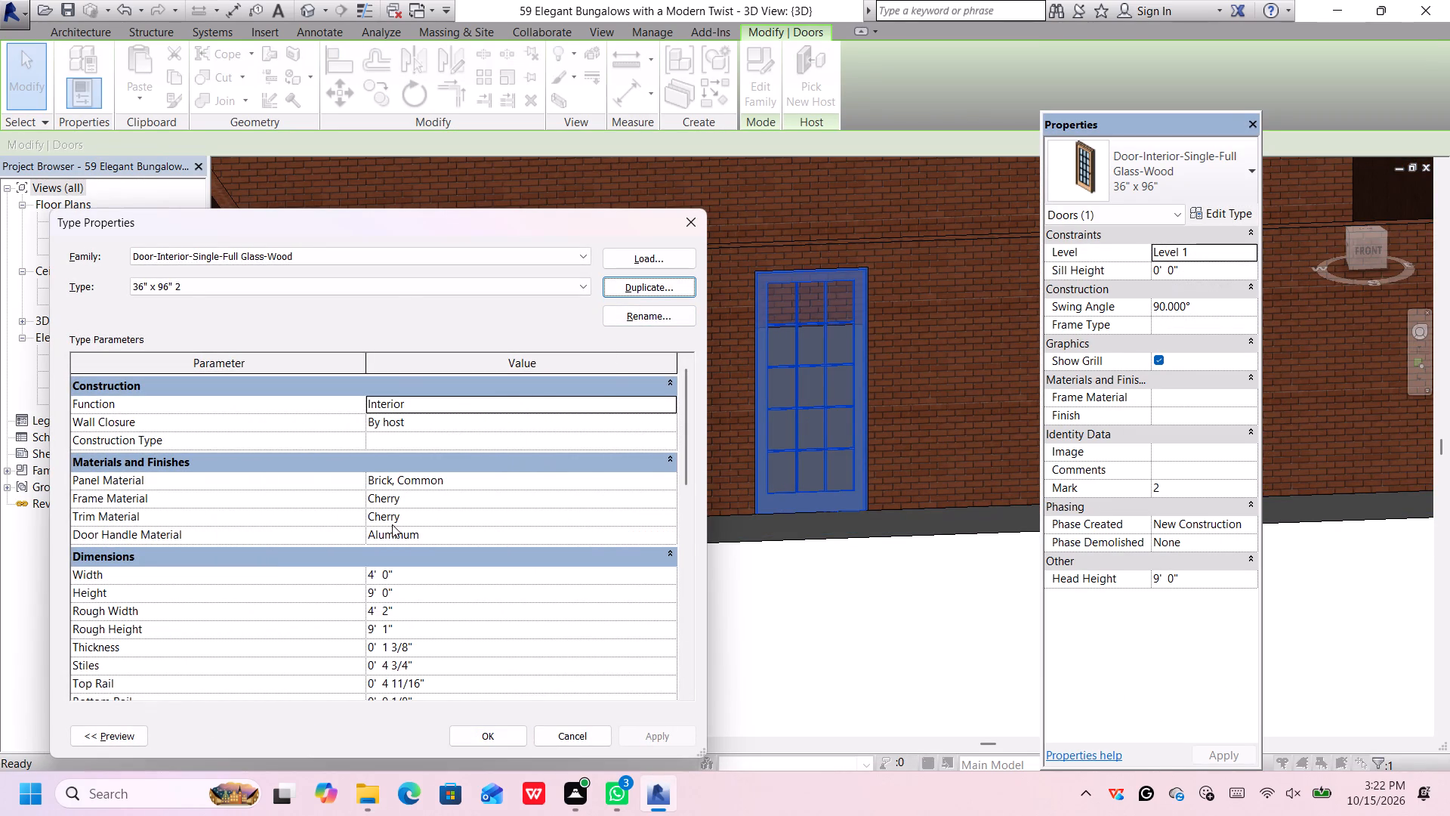
Darken the stain colour of the door's panel material, Brick, Common, to RGB 57 21 17.
{"action": "left_click", "coordinate": [667, 481]}
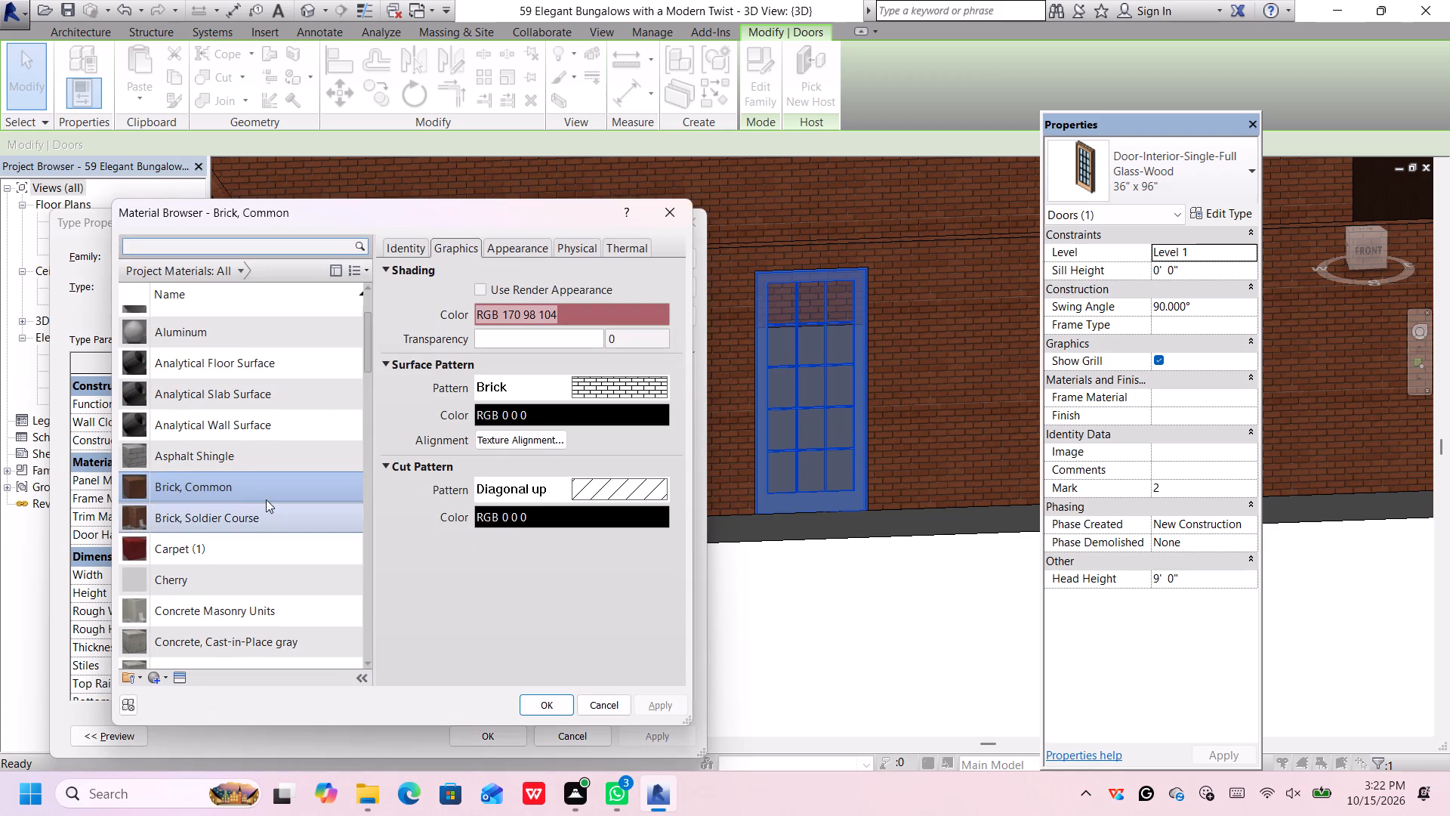
{"action": "left_click", "coordinate": [529, 238]}
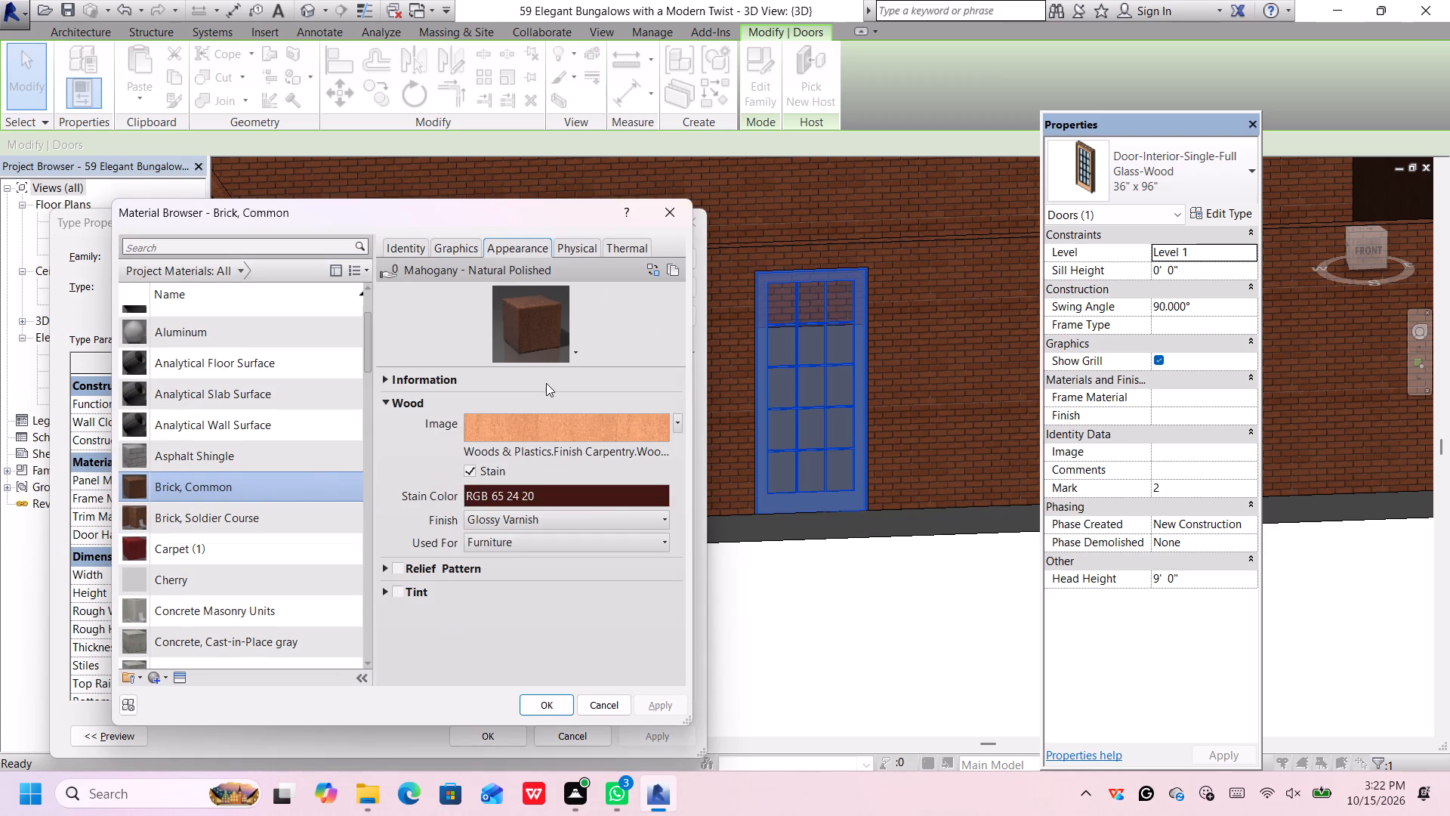
{"action": "left_click", "coordinate": [677, 490]}
{"action": "left_click", "coordinate": [659, 493]}
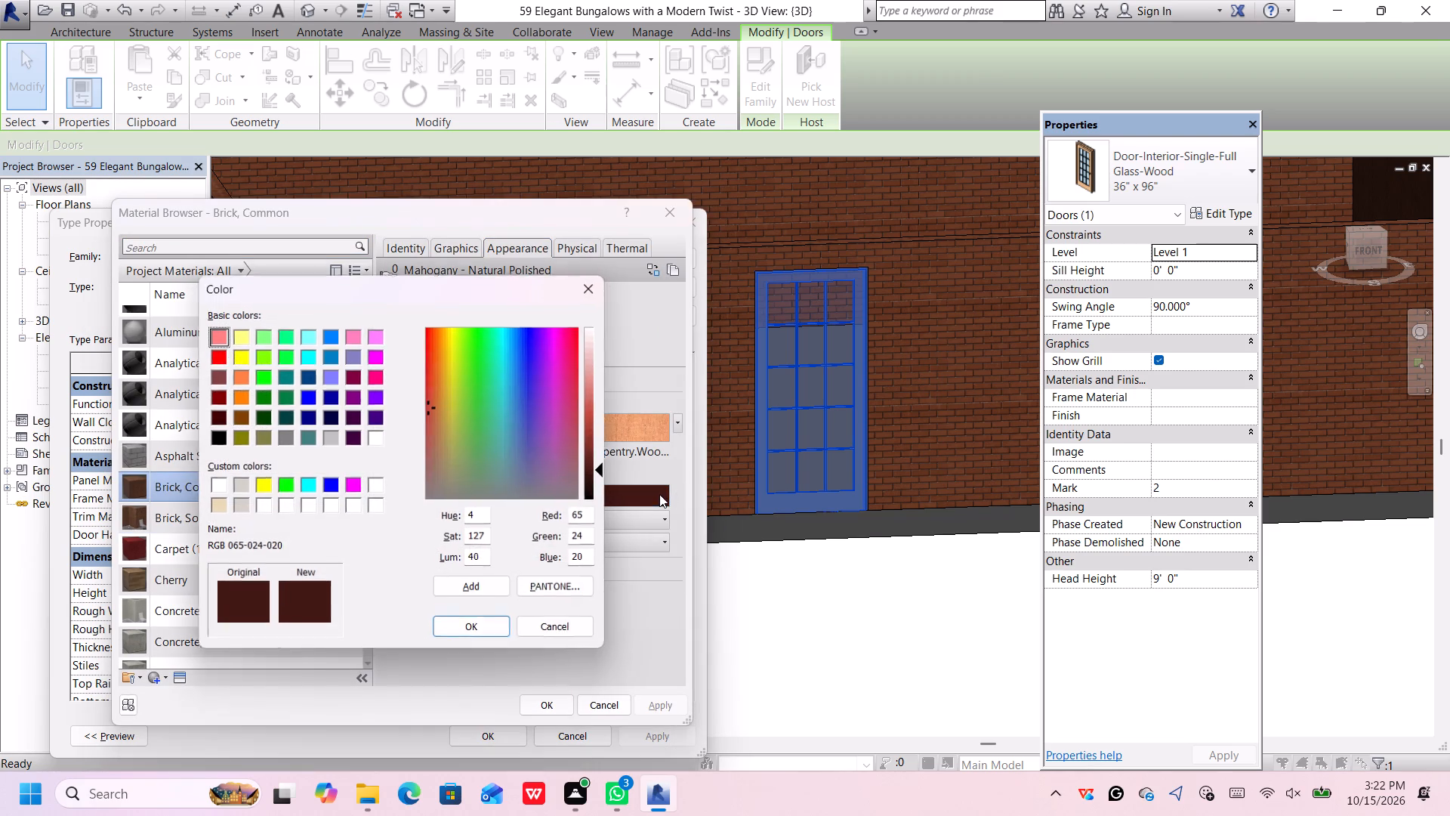
{"action": "left_click", "coordinate": [595, 474]}
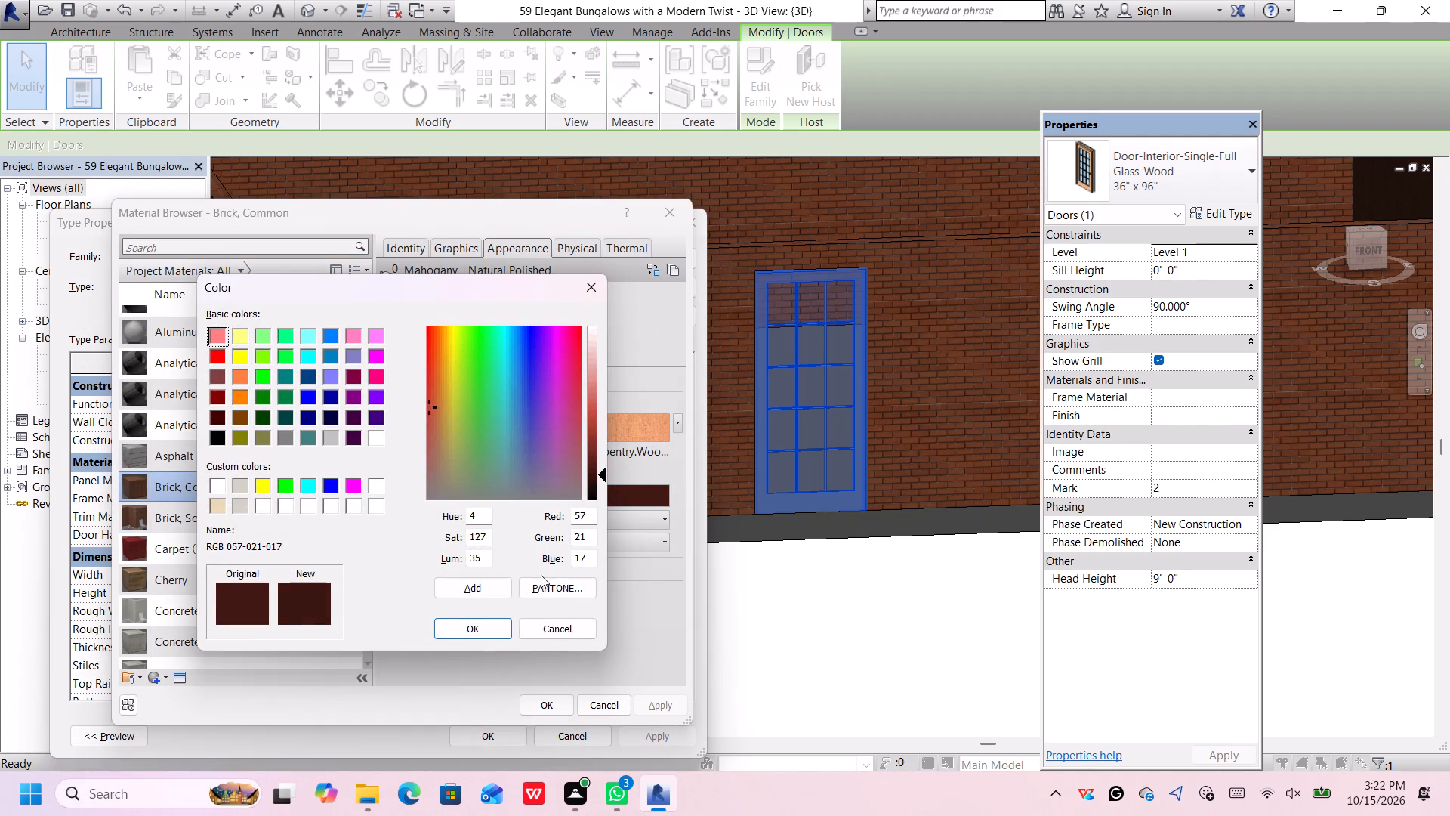
{"action": "left_click", "coordinate": [489, 632]}
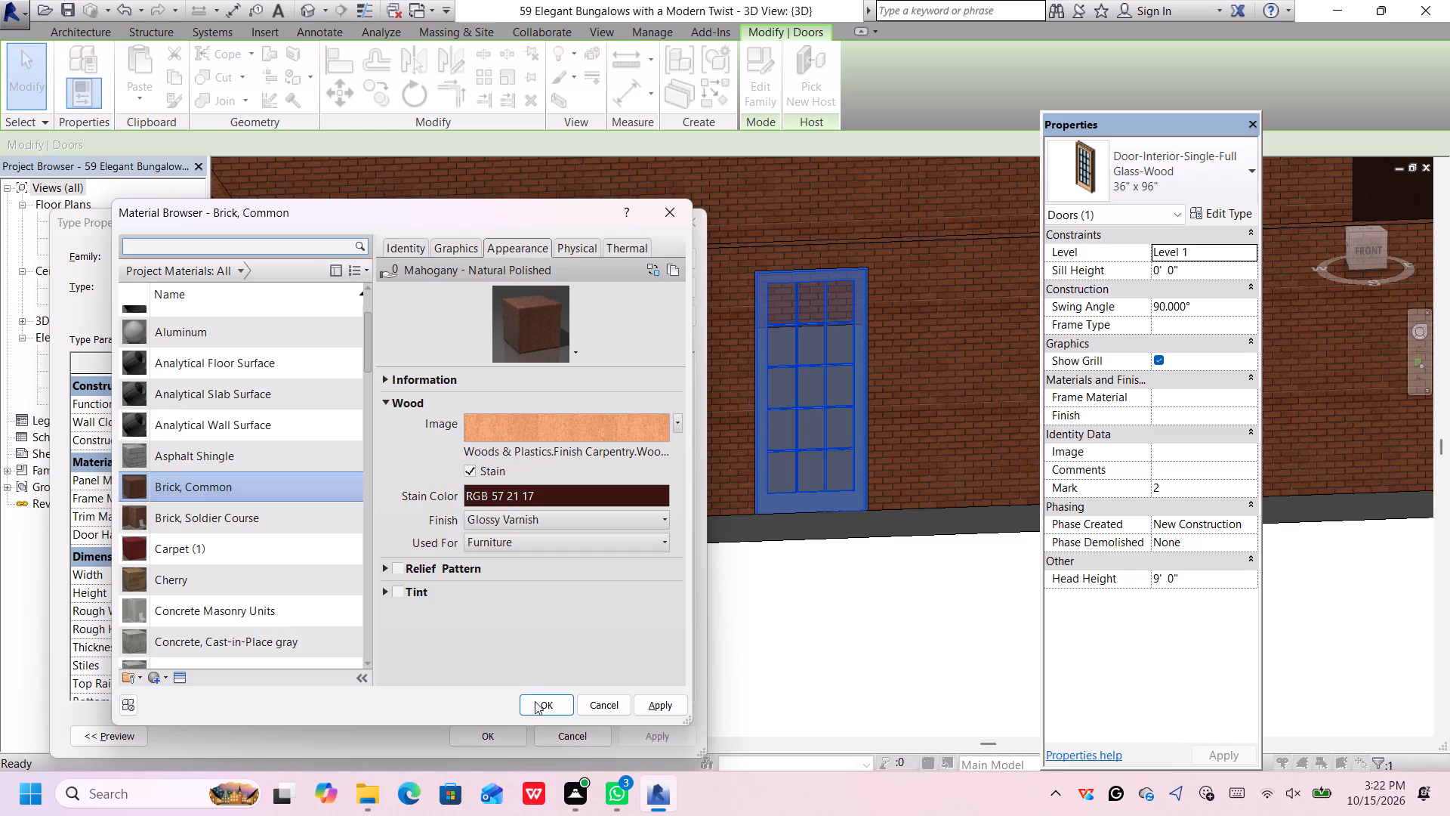
{"action": "left_click", "coordinate": [542, 702]}
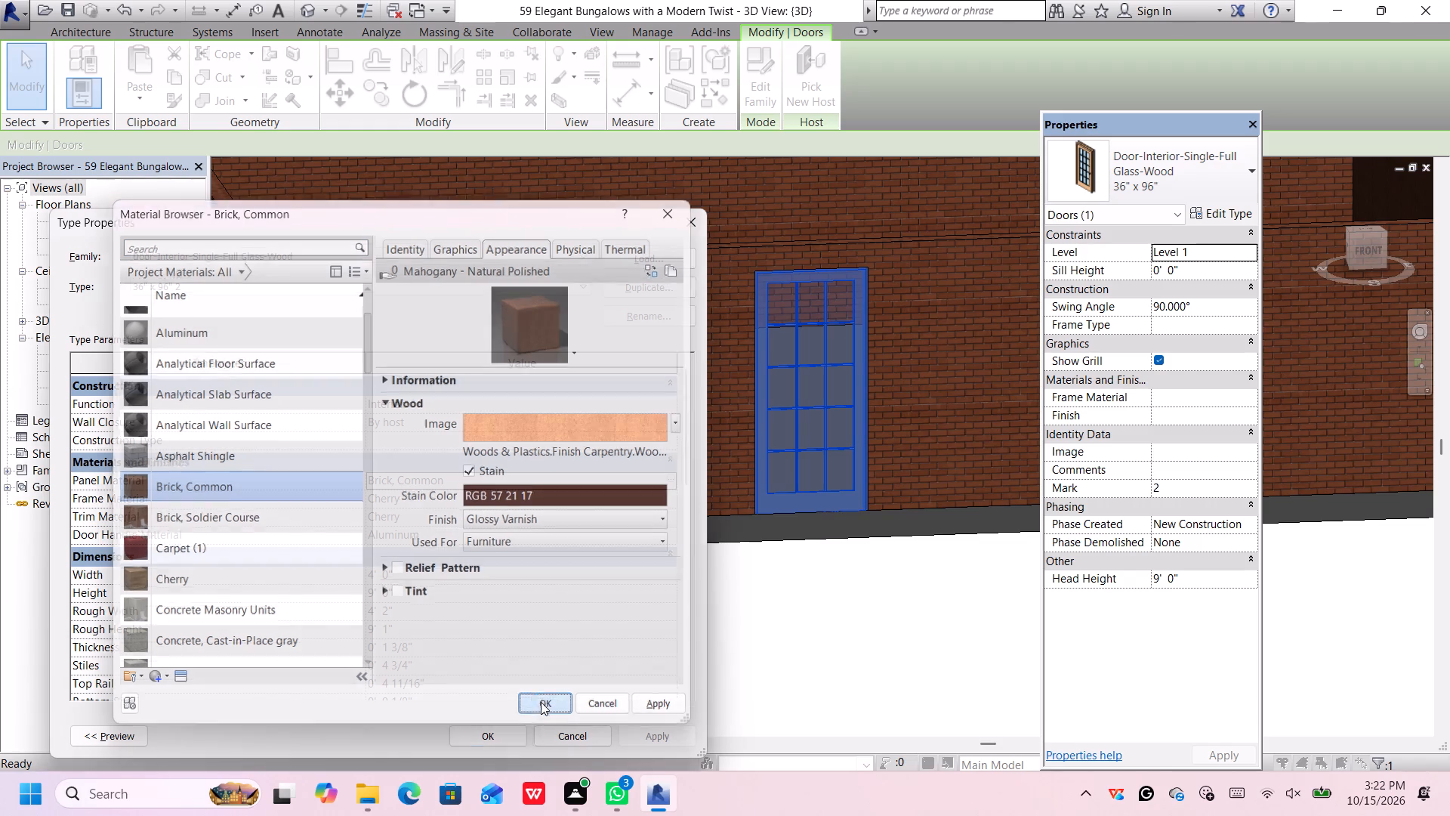
{"action": "left_click", "coordinate": [541, 702]}
{"action": "left_click", "coordinate": [489, 738]}
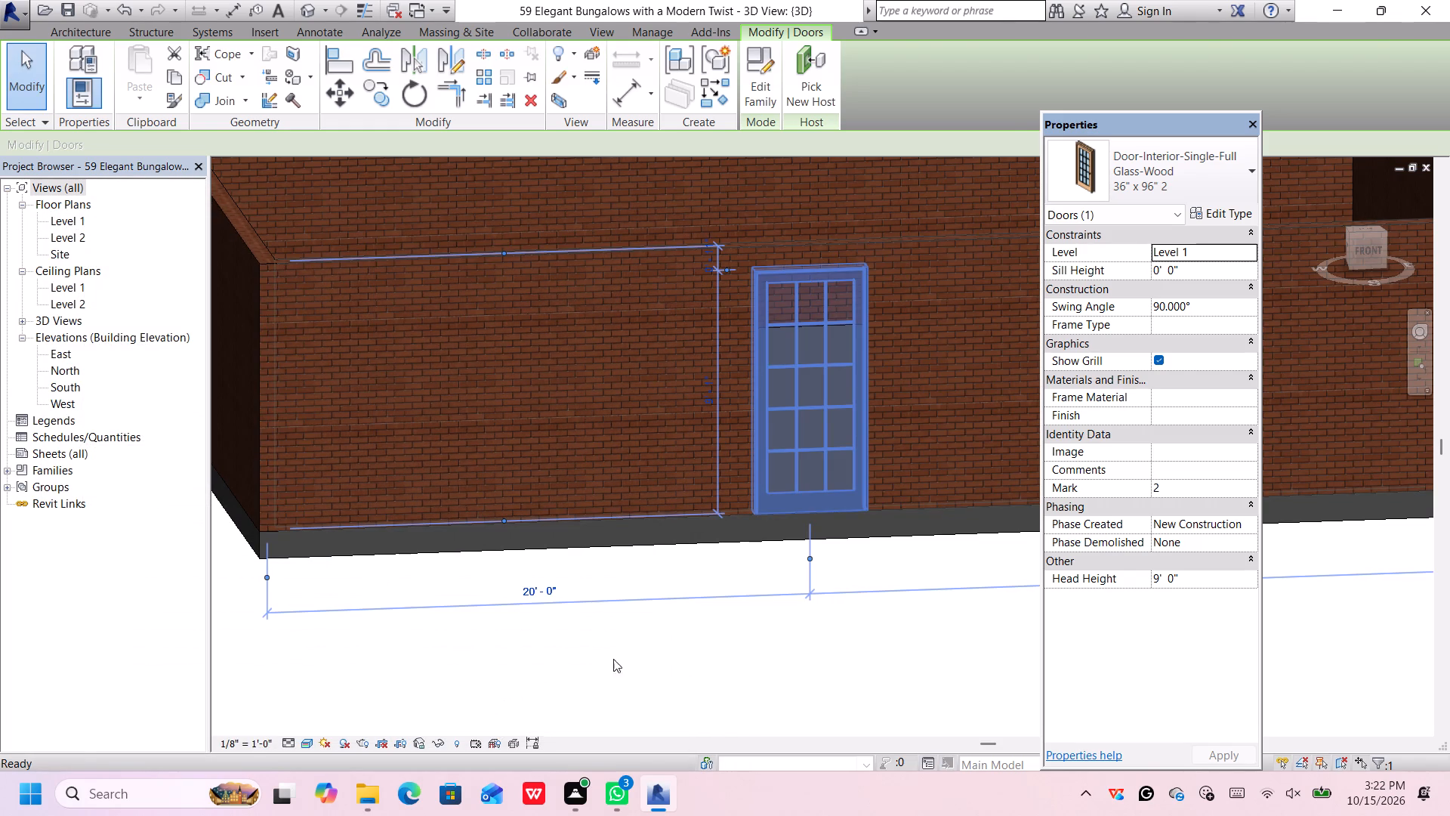
{"action": "left_click", "coordinate": [722, 686]}
{"action": "scroll", "coordinate": [812, 555], "scroll_direction": "up", "scroll_amount": 5}
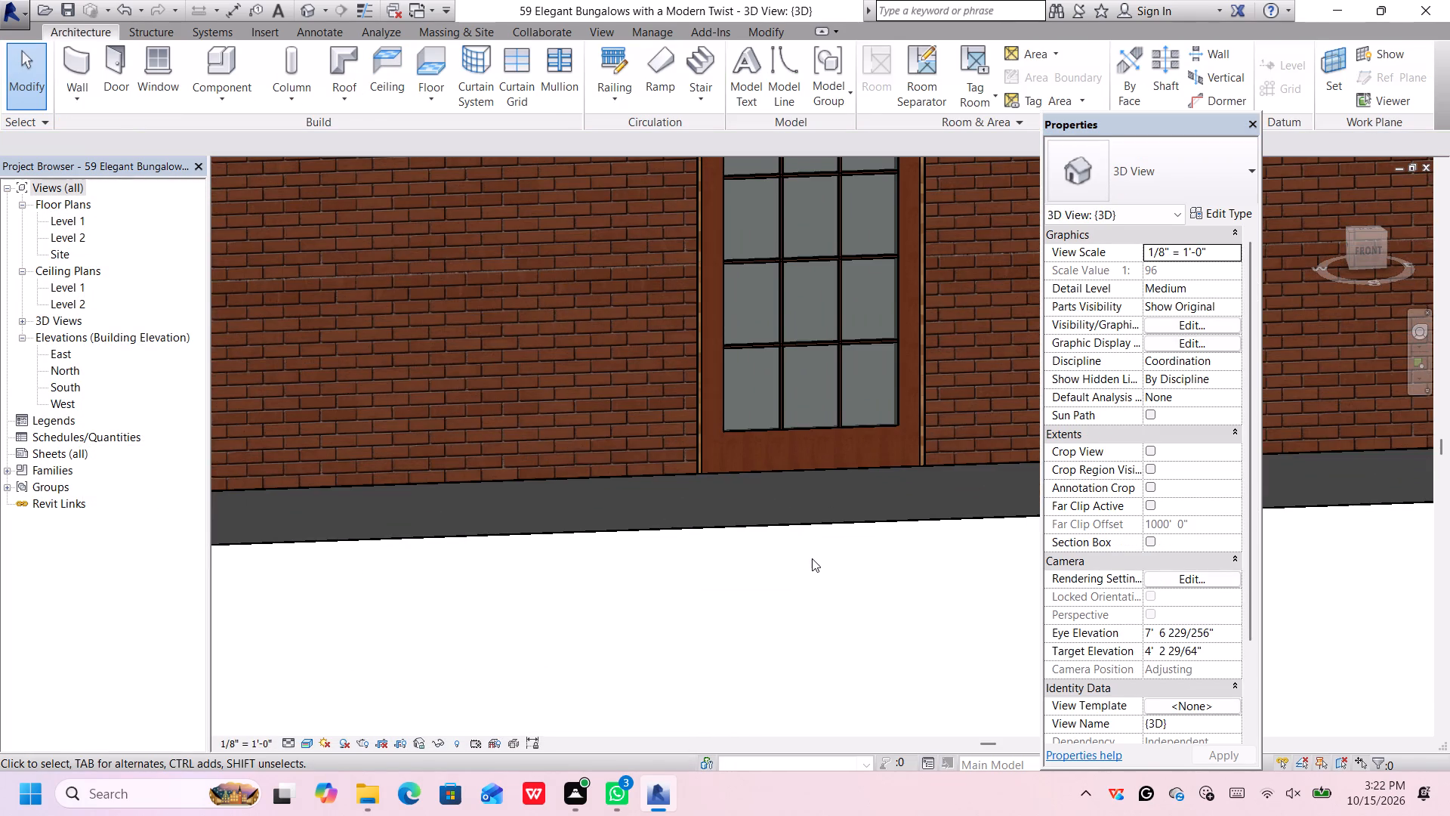
{"action": "scroll", "coordinate": [807, 561], "scroll_direction": "up", "scroll_amount": 3}
{"action": "scroll", "coordinate": [807, 561], "scroll_direction": "down", "scroll_amount": 13}
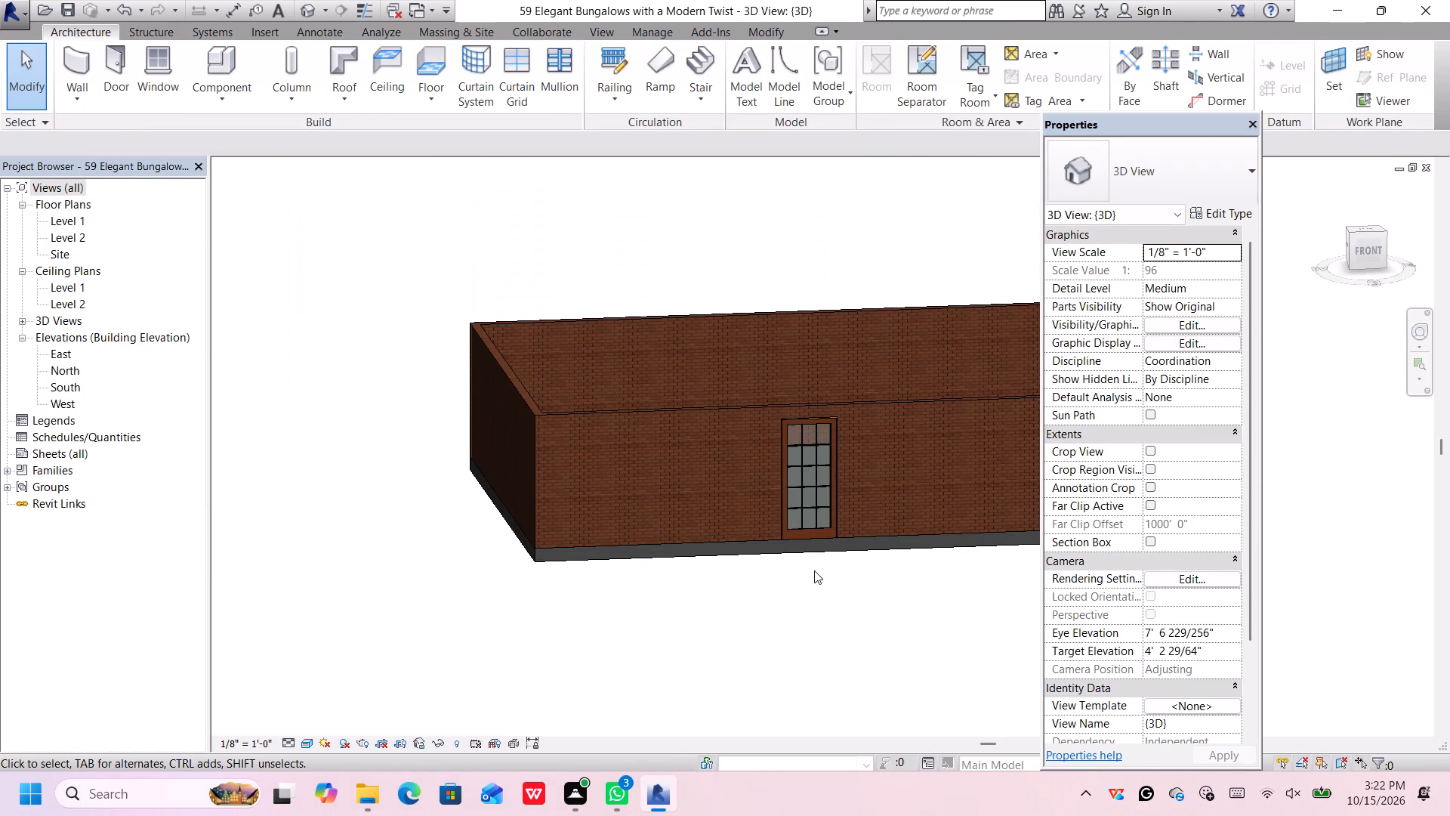
{"action": "middle_click_drag", "start_coordinate": [816, 586], "coordinate": [742, 608]}
{"action": "middle_click", "coordinate": [741, 608]}
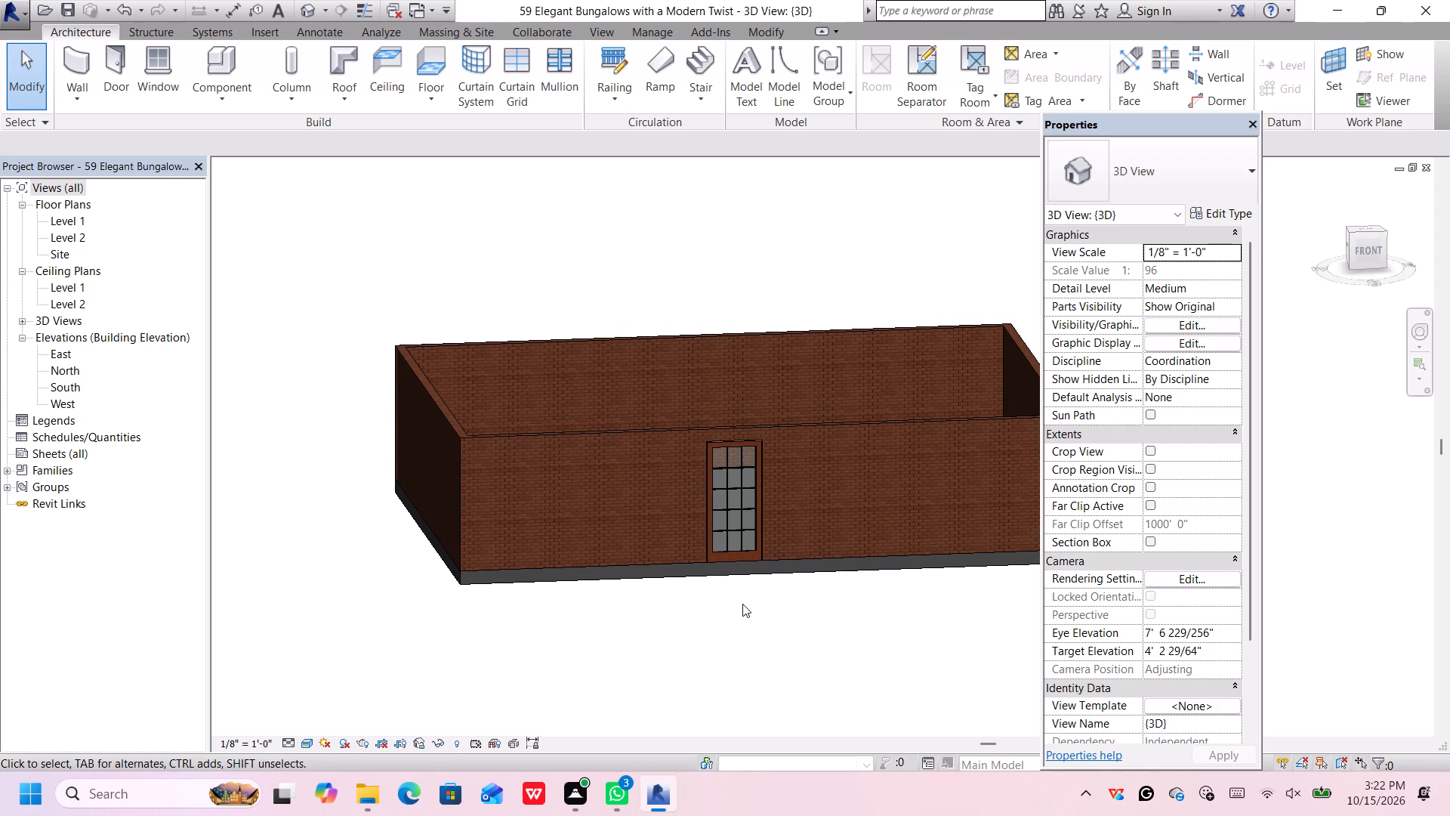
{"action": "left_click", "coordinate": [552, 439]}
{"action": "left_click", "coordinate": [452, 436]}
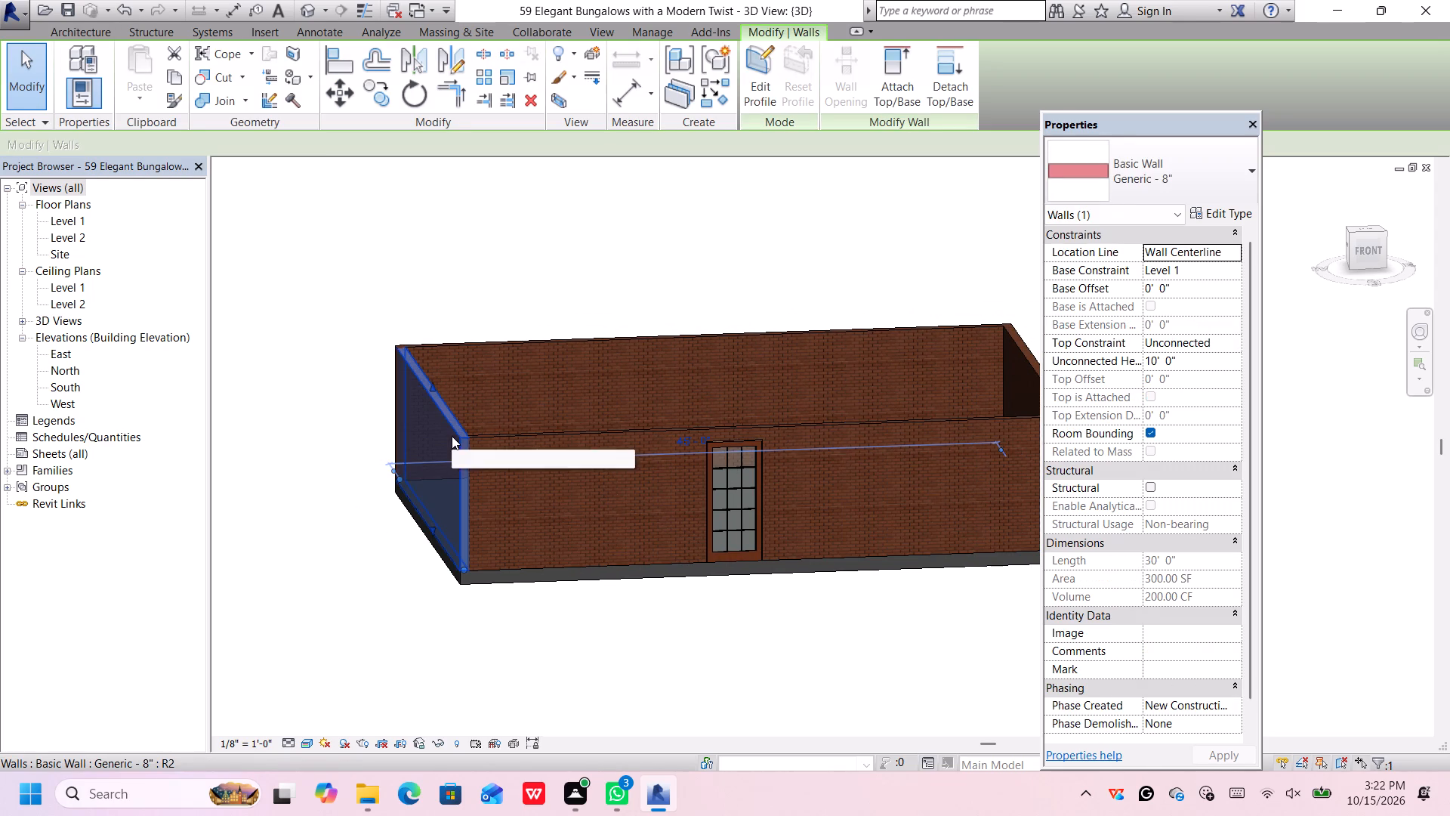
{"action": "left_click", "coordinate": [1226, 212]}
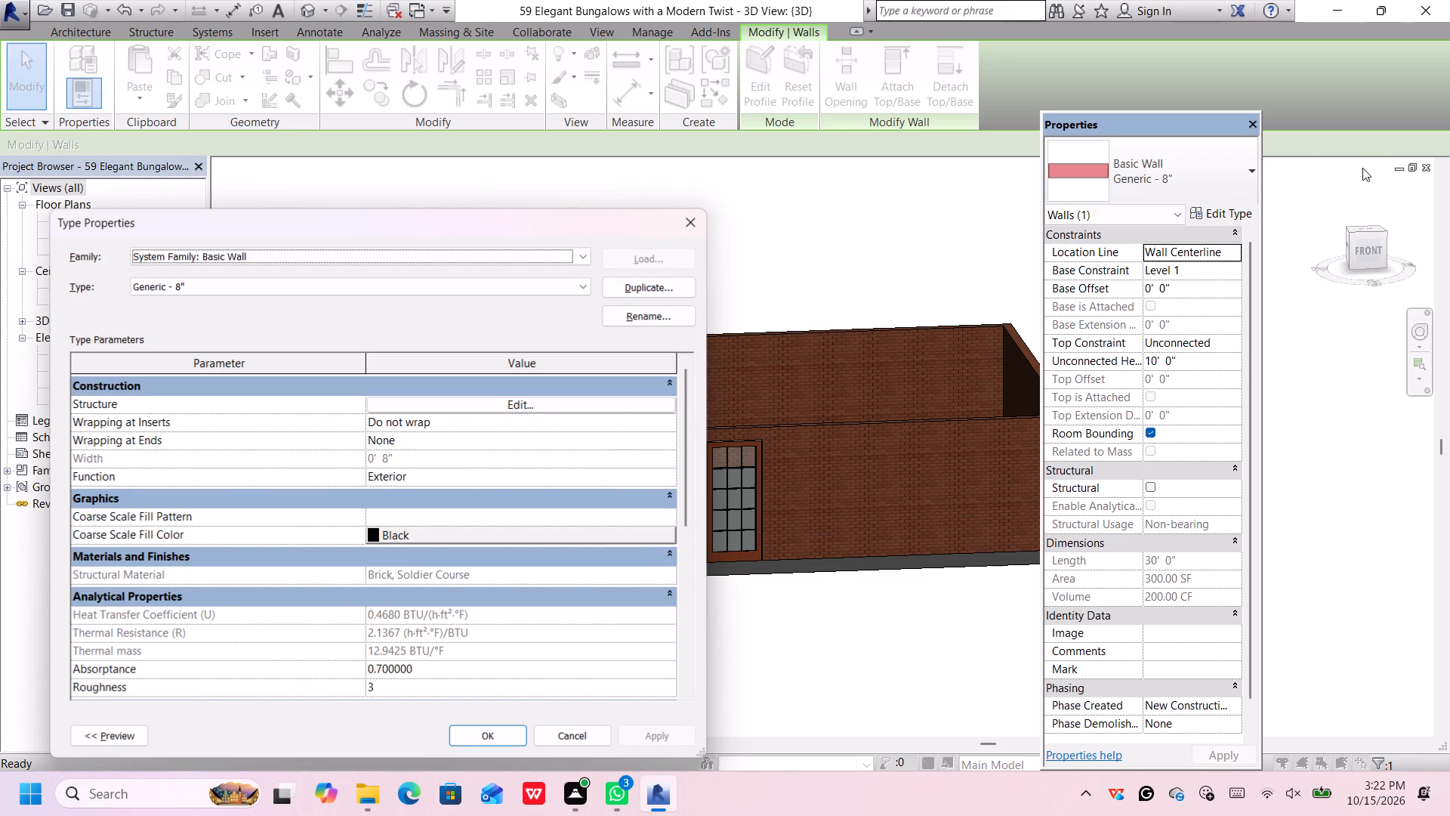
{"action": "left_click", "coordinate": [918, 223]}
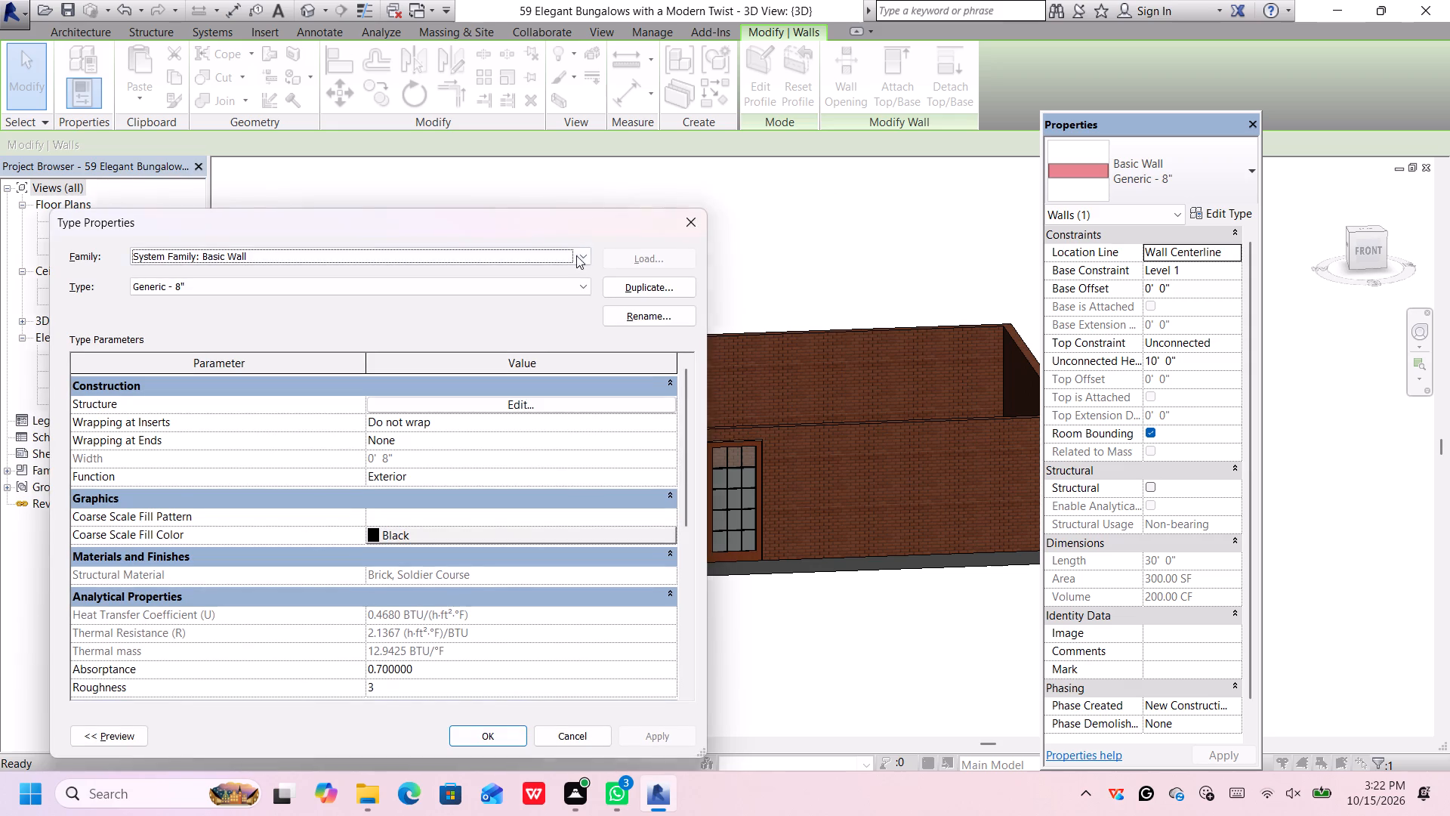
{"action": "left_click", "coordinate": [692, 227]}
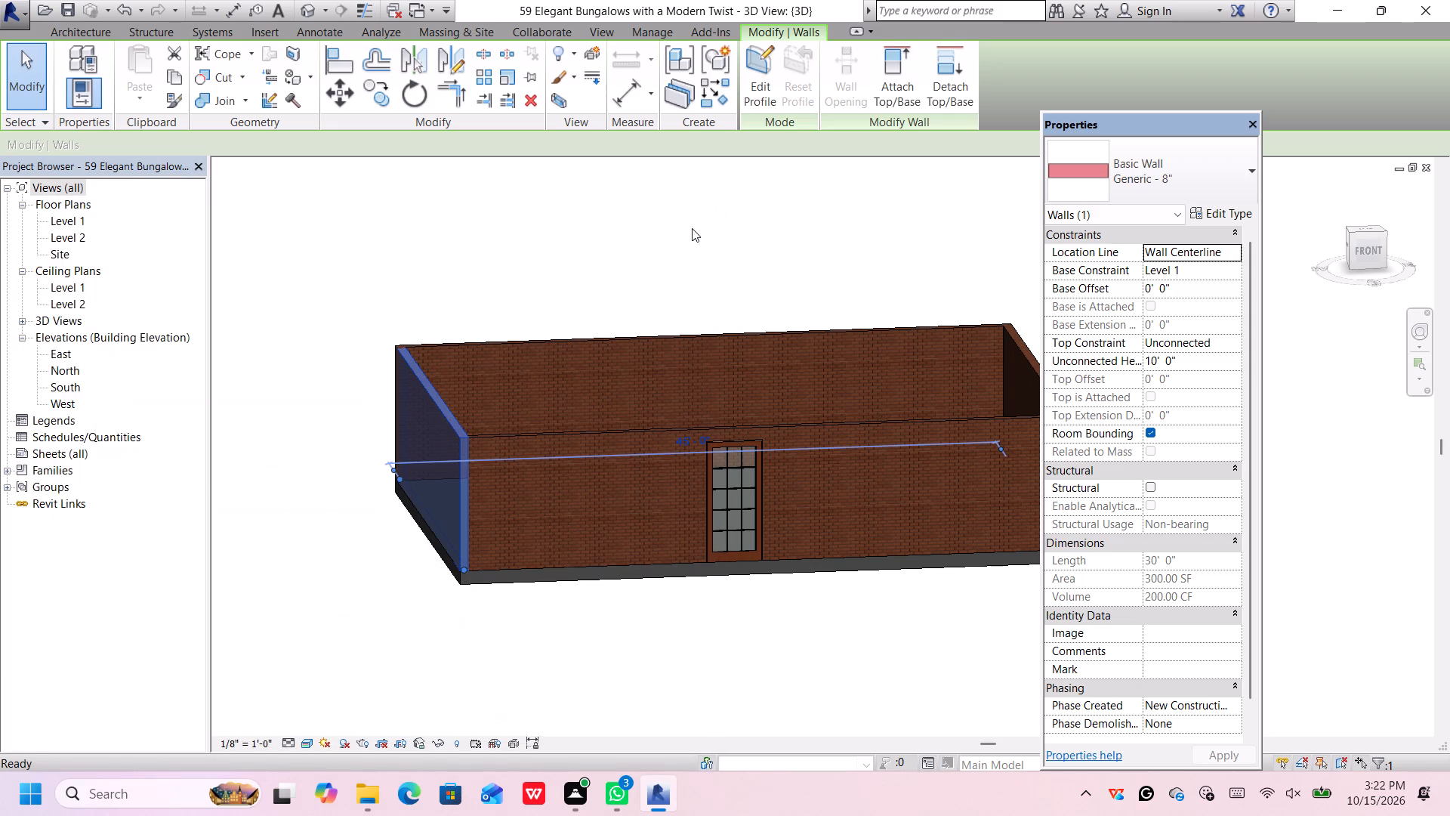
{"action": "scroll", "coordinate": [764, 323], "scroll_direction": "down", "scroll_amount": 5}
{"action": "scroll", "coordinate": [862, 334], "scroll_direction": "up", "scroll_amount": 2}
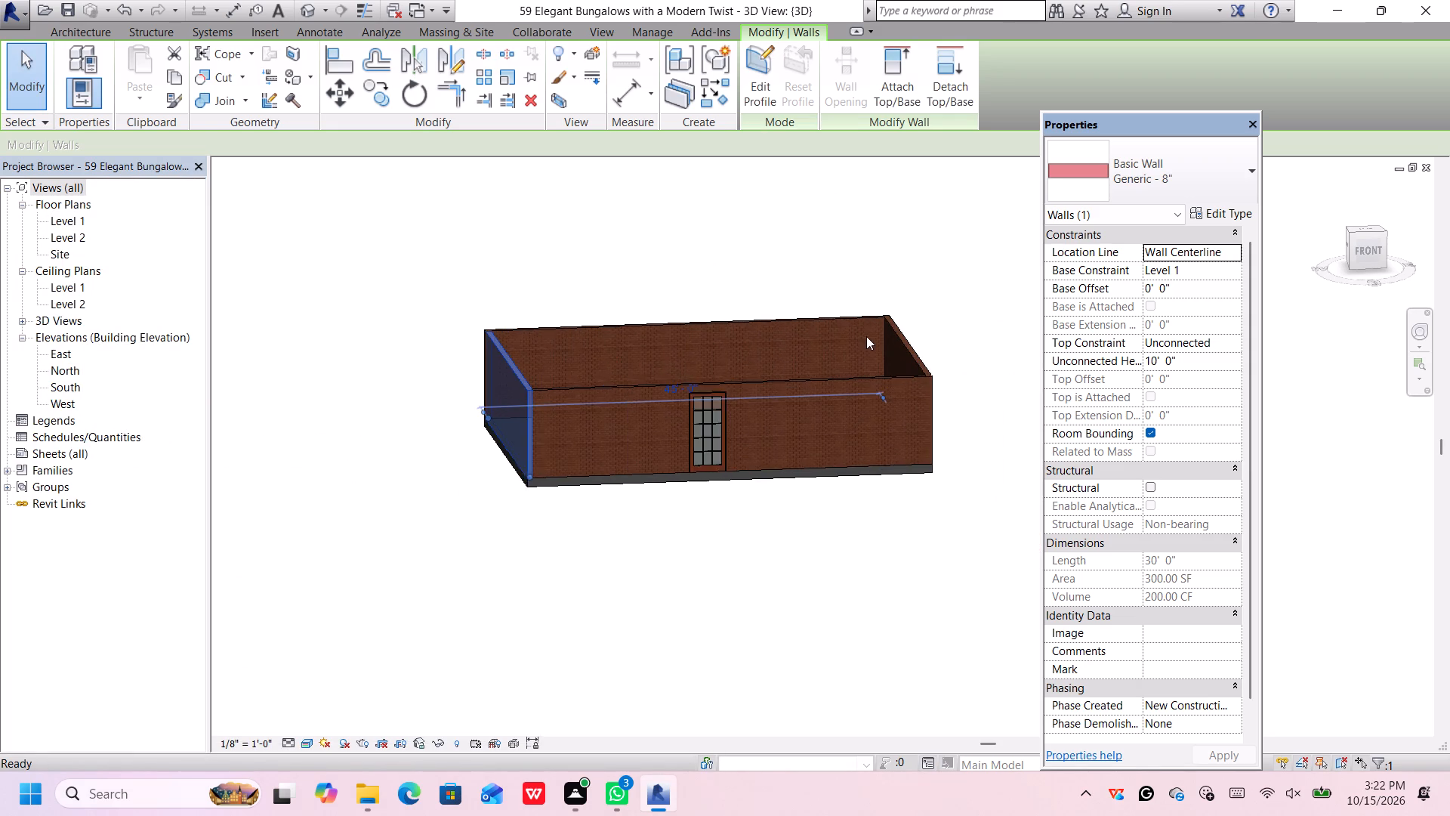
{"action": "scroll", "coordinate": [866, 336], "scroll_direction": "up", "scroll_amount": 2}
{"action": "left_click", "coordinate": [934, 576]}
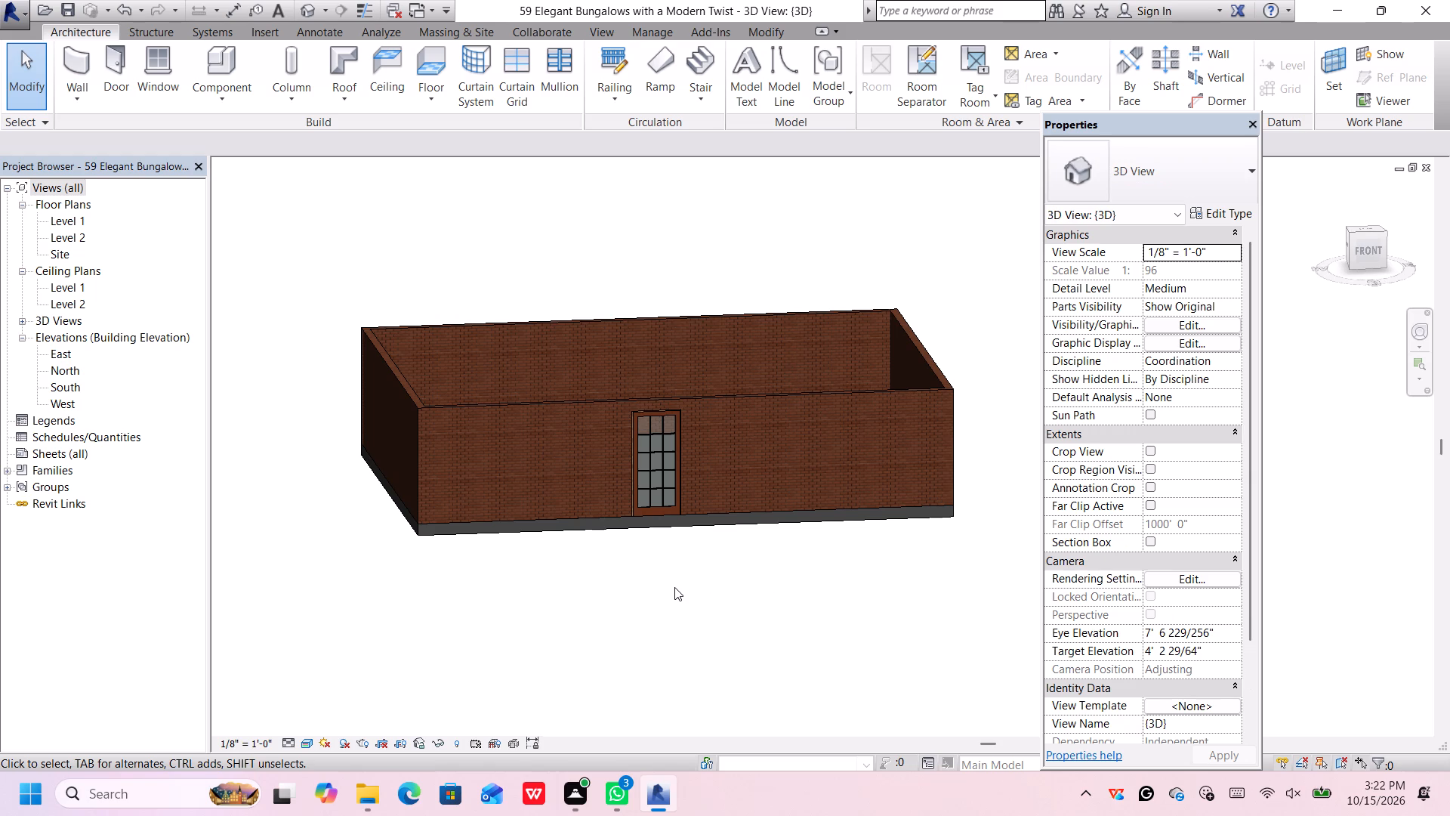
Move the right side wall of the building so the distance between the two side walls is 40'.
{"action": "left_click", "coordinate": [911, 349]}
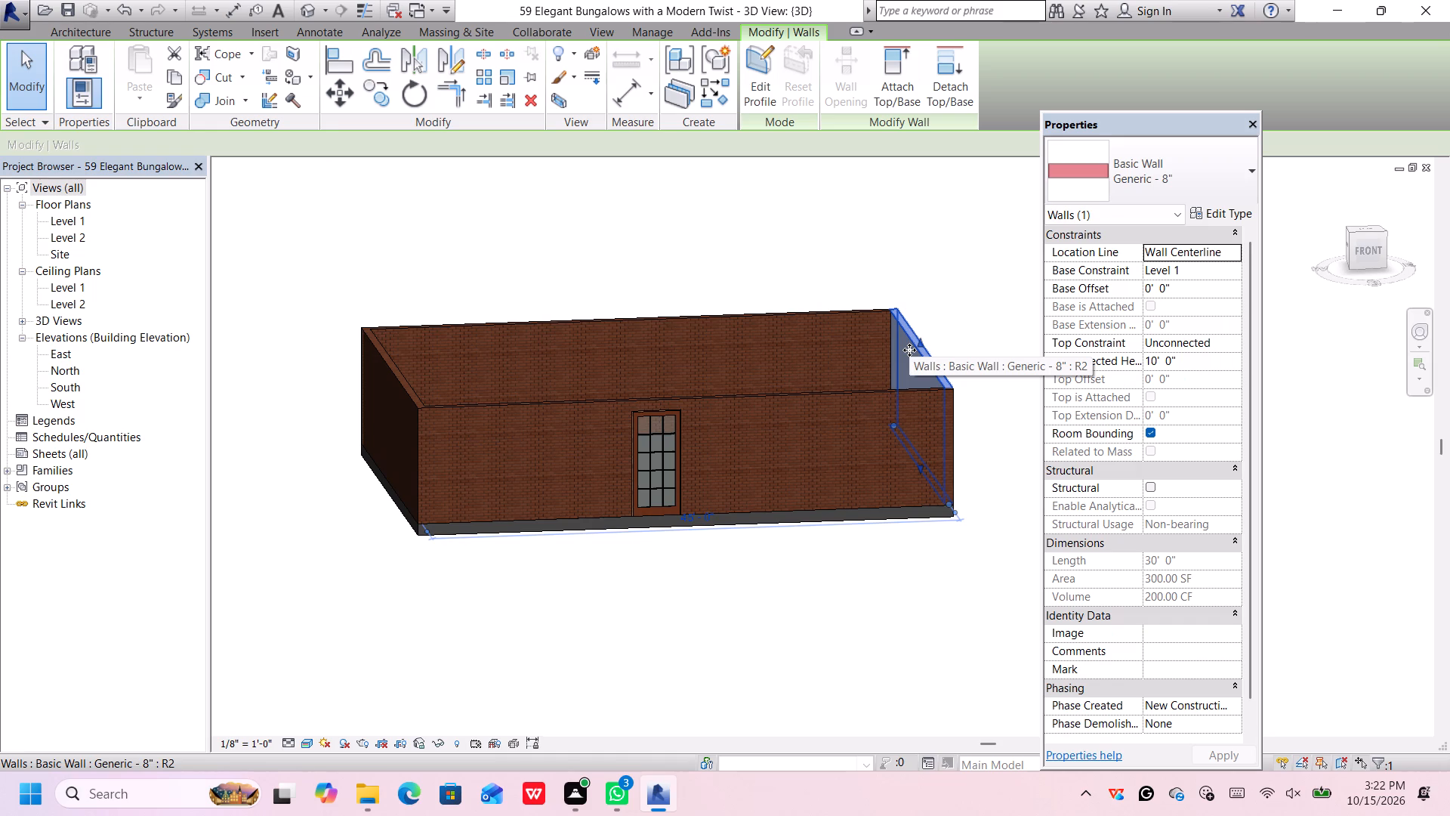
{"action": "left_click", "coordinate": [687, 521]}
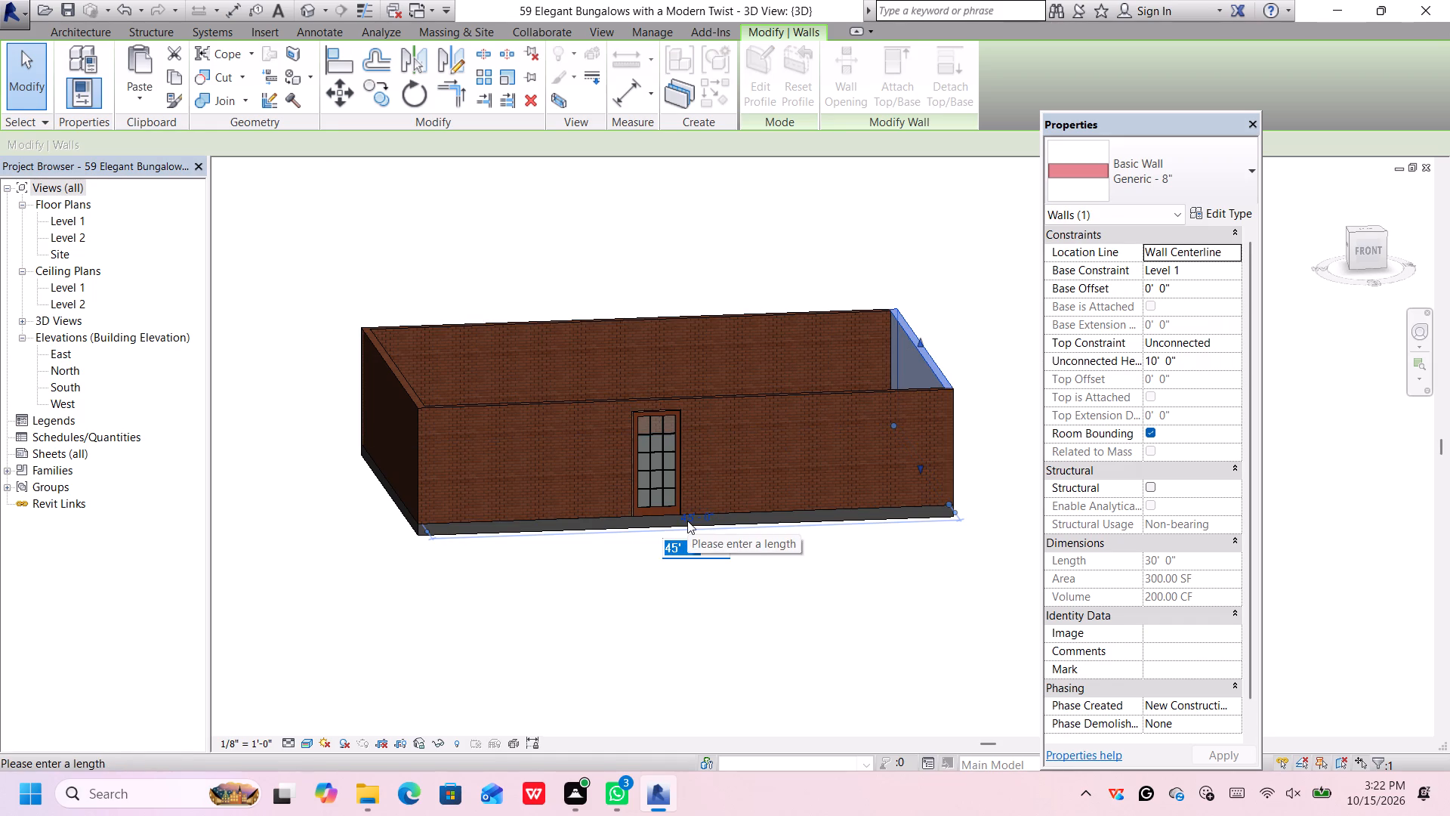
{"action": "type", "text": "40'"}
{"action": "key", "text": "Return"}
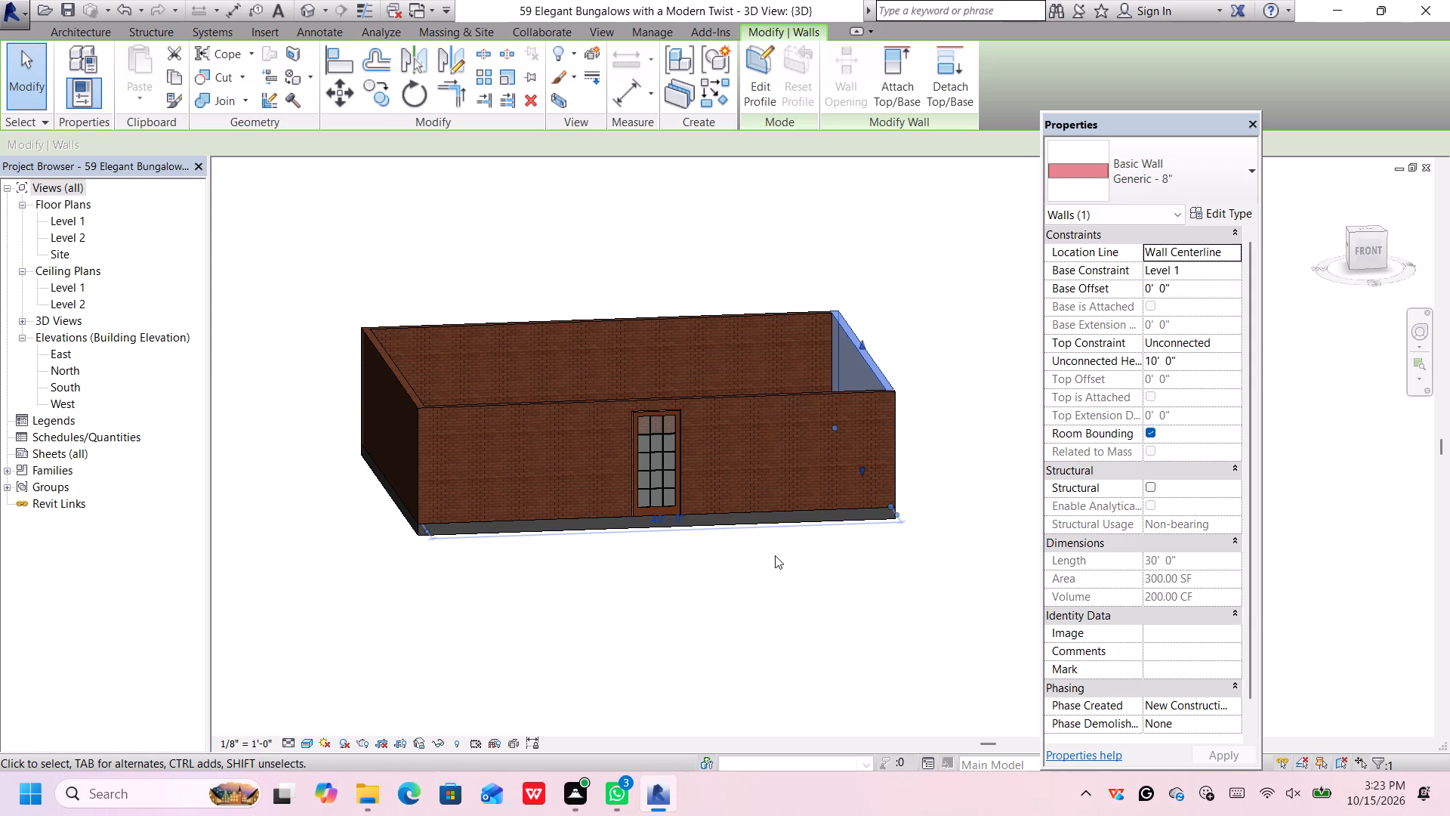
Nudge the front door along the front wall until it is 17'-0" from the left side wall and 23'-0" from the right.
{"action": "left_click", "coordinate": [656, 477]}
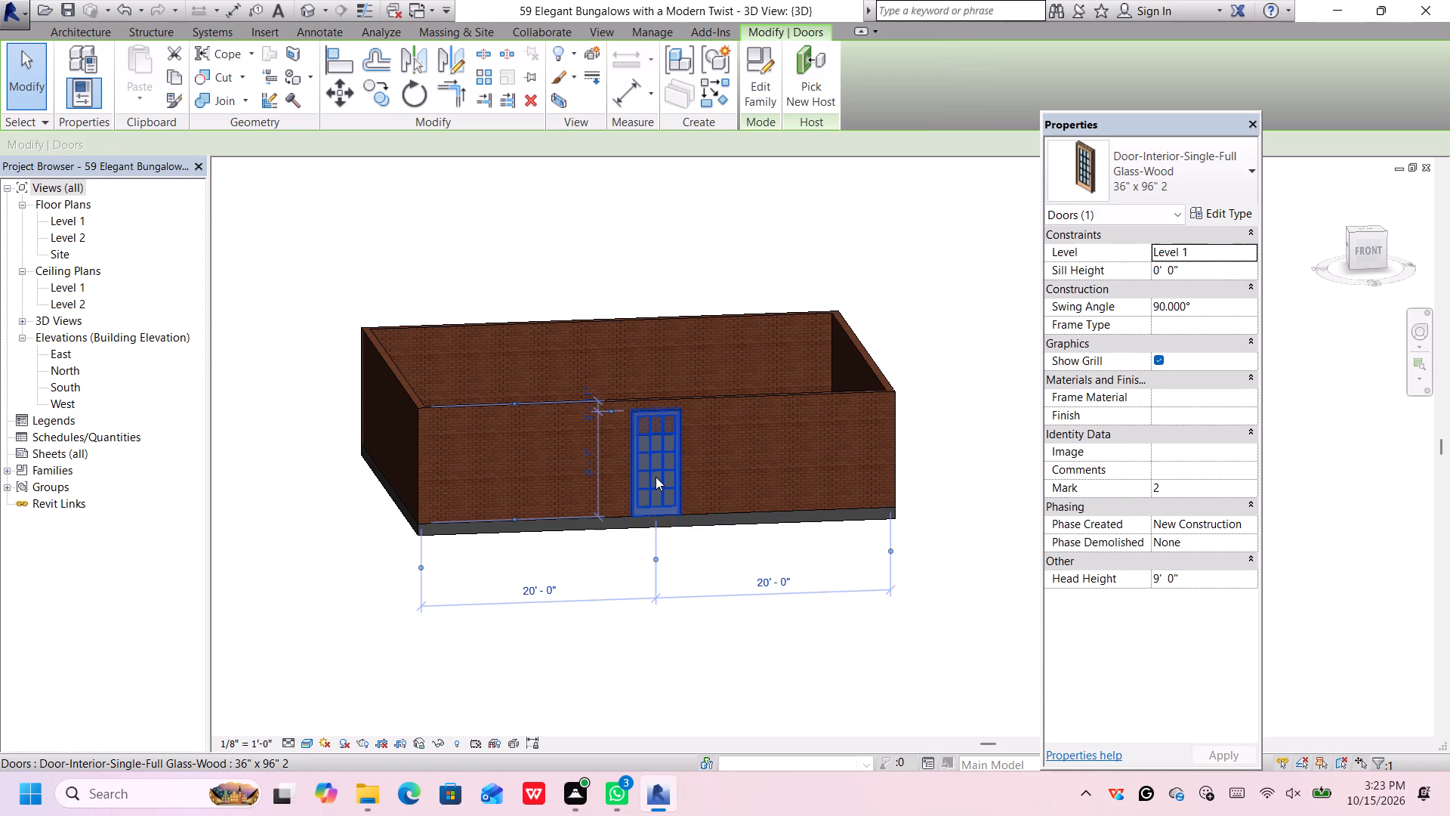
{"action": "key", "text": "Left"}
{"action": "key", "text": "Left"}
{"action": "key", "text": "Left"}
{"action": "key", "text": "Left"}
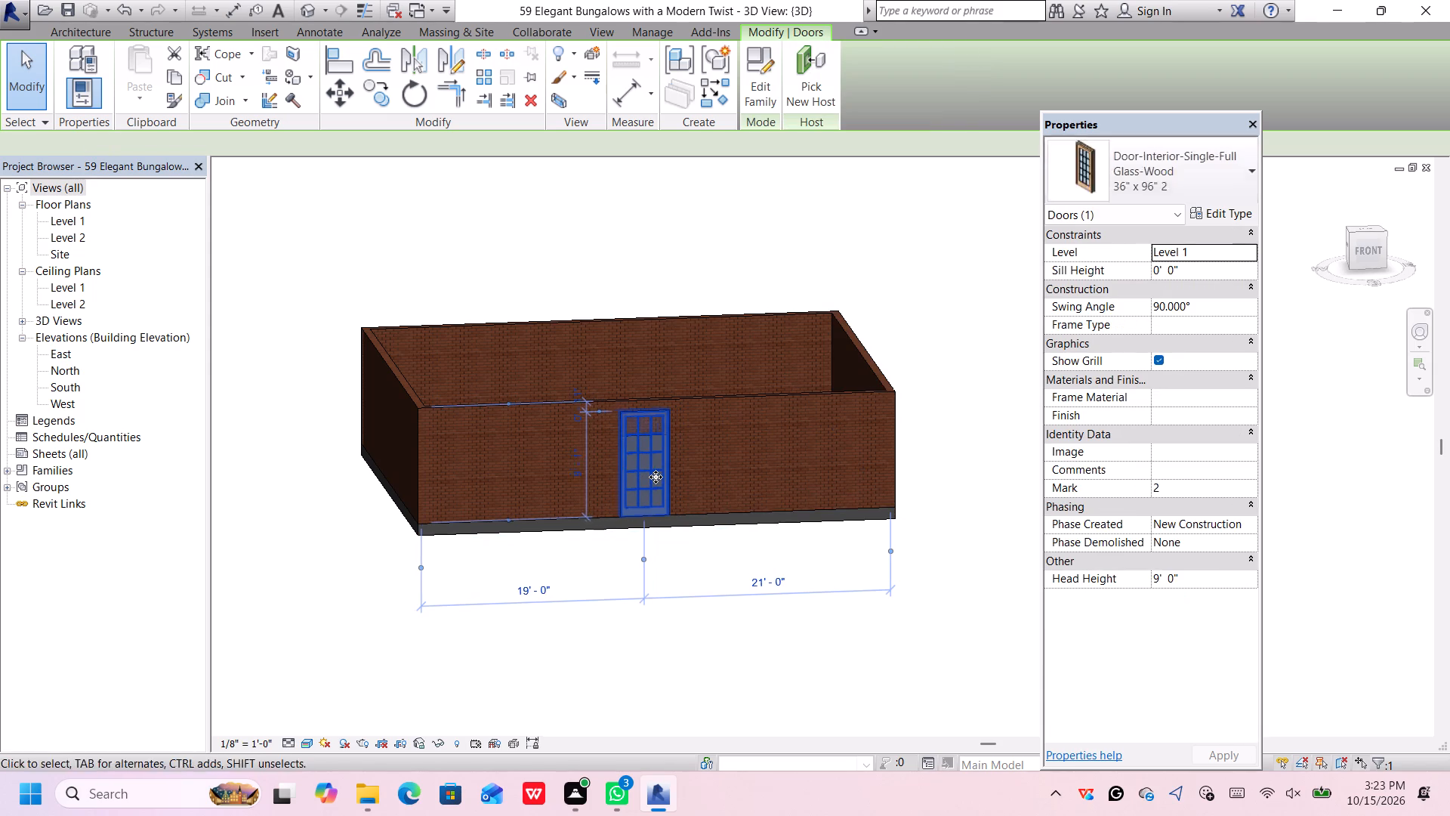
{"action": "key", "text": "Left"}
{"action": "key", "text": "Left"}
{"action": "key", "text": "Left"}
{"action": "key", "text": "Left"}
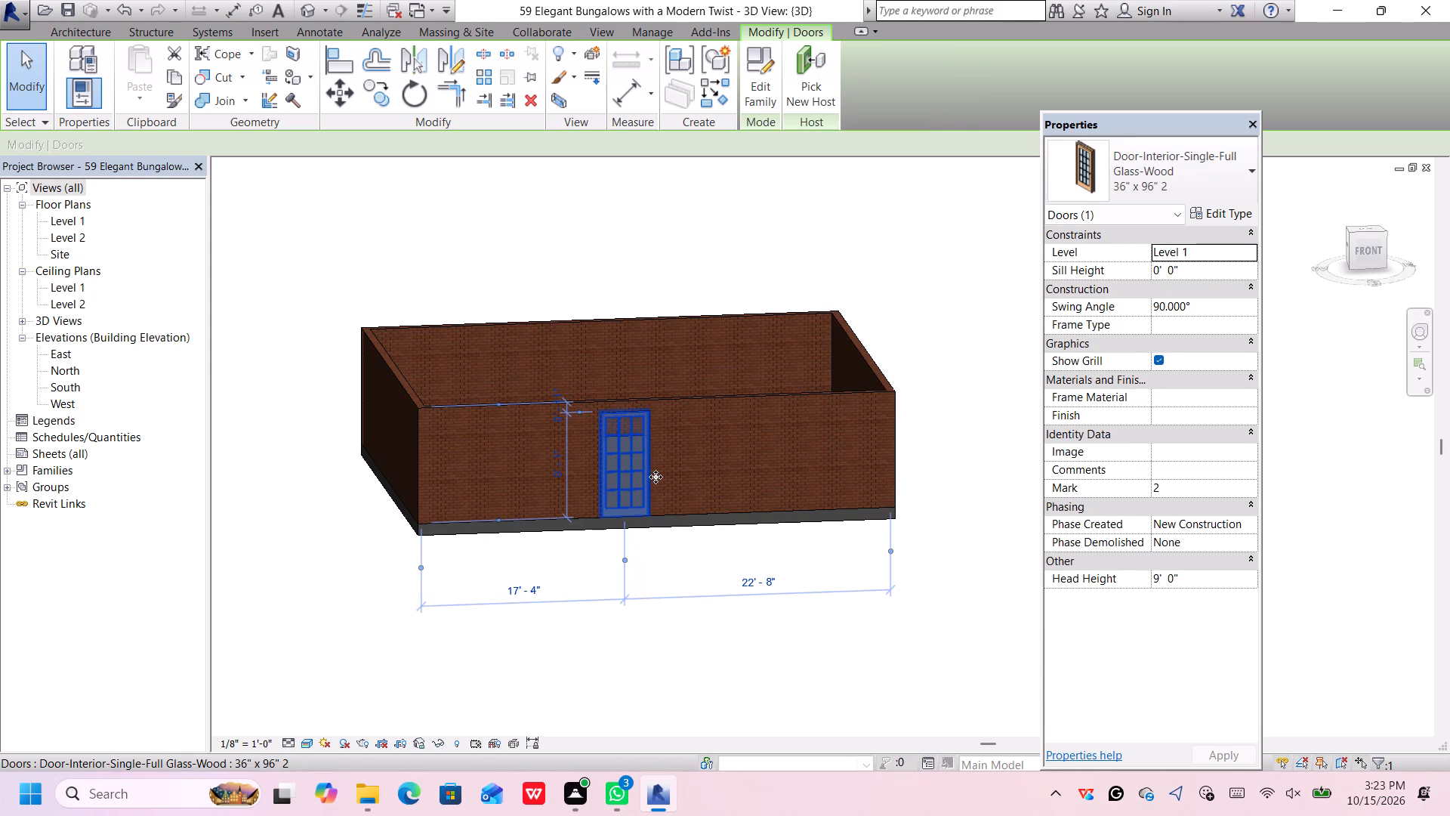
{"action": "key", "text": "Left"}
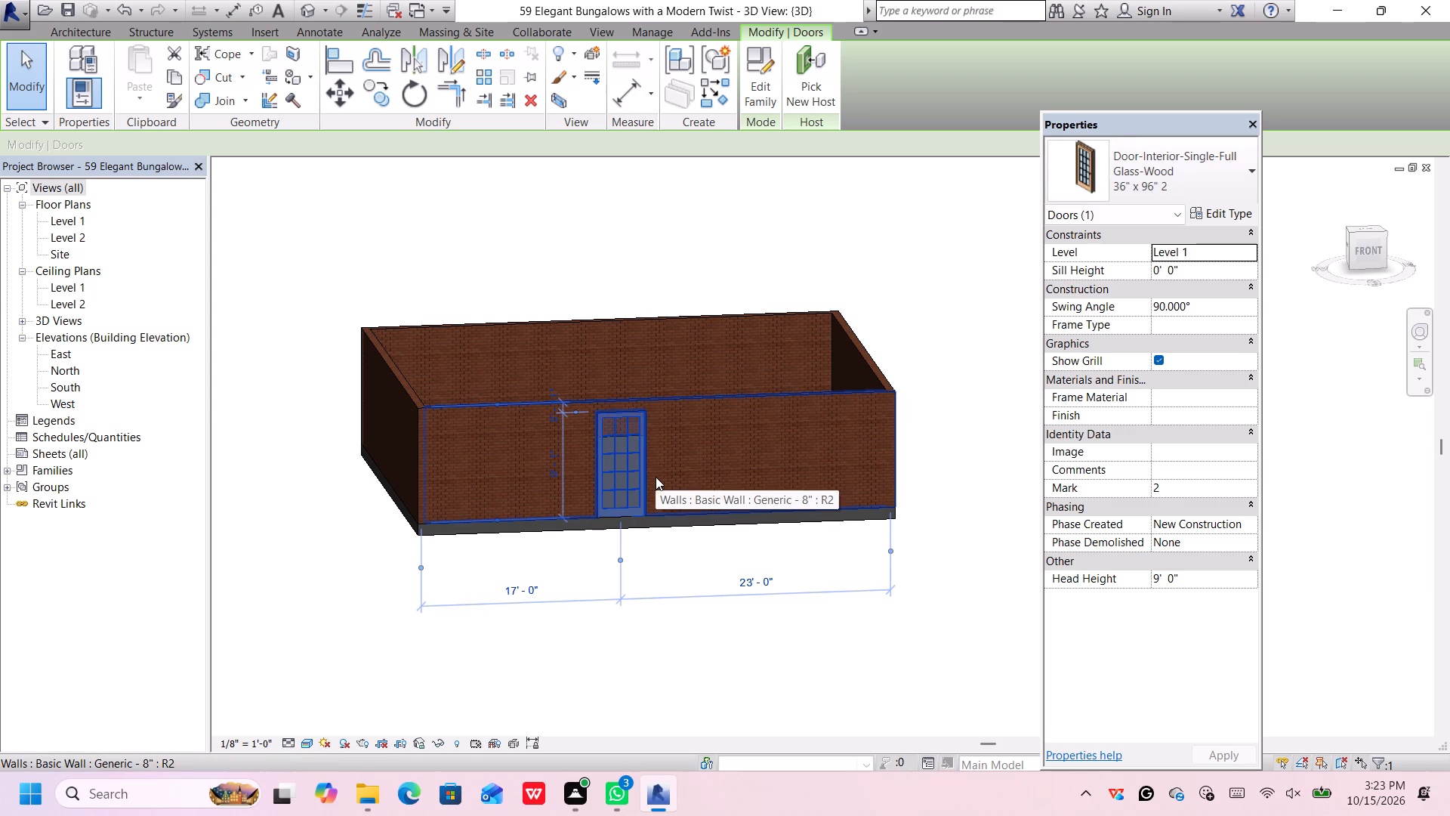
{"action": "left_click", "coordinate": [939, 354]}
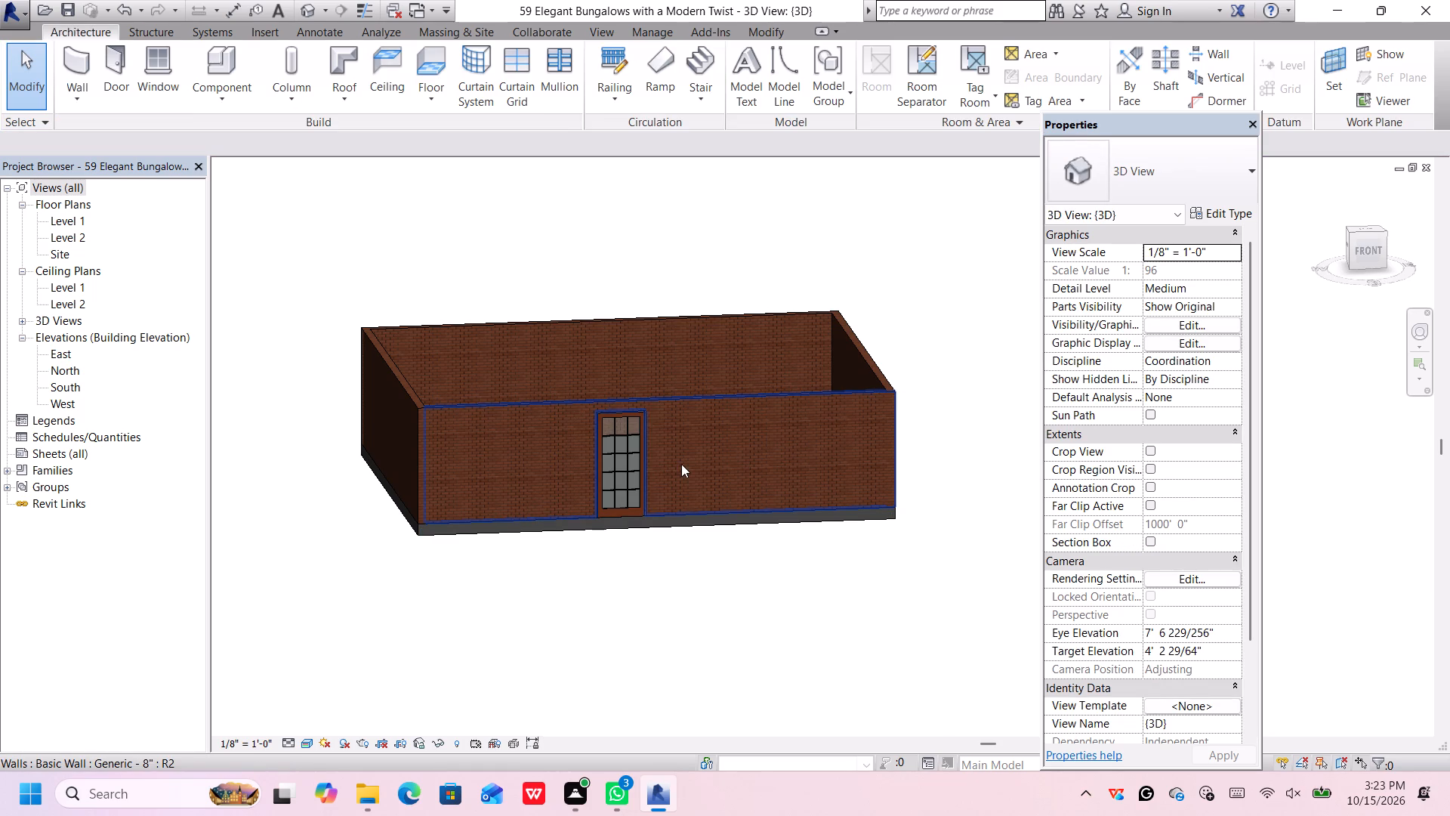
Examine the front facade and the door's placement from a nearly straight-on front view.
{"action": "scroll", "coordinate": [853, 441], "scroll_direction": "down", "scroll_amount": 4}
{"action": "middle_click_drag", "start_coordinate": [906, 535], "coordinate": [904, 532]}
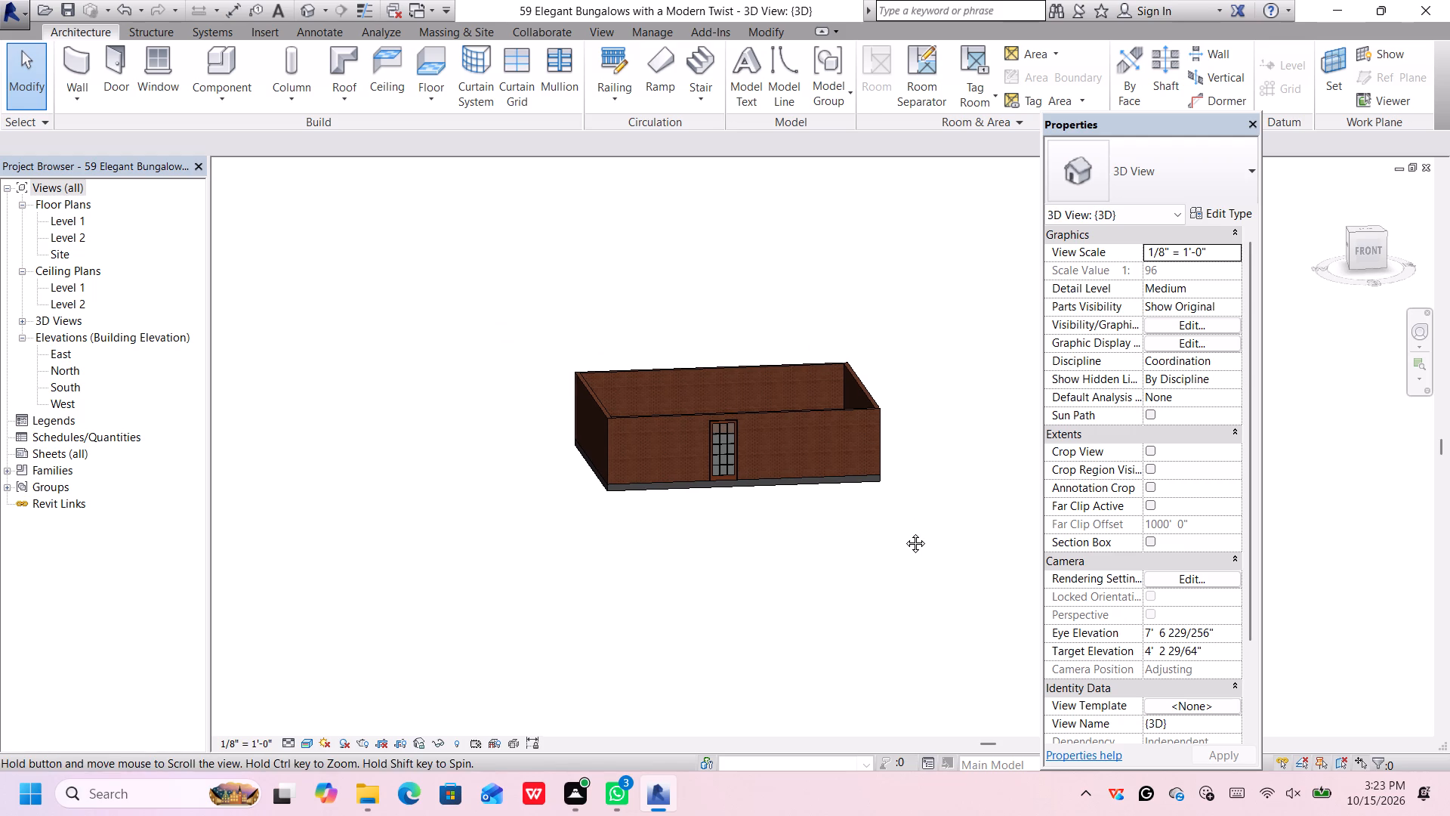
{"action": "middle_click_drag", "start_coordinate": [904, 532], "coordinate": [892, 450]}
{"action": "scroll", "coordinate": [891, 450], "scroll_direction": "up", "scroll_amount": 4}
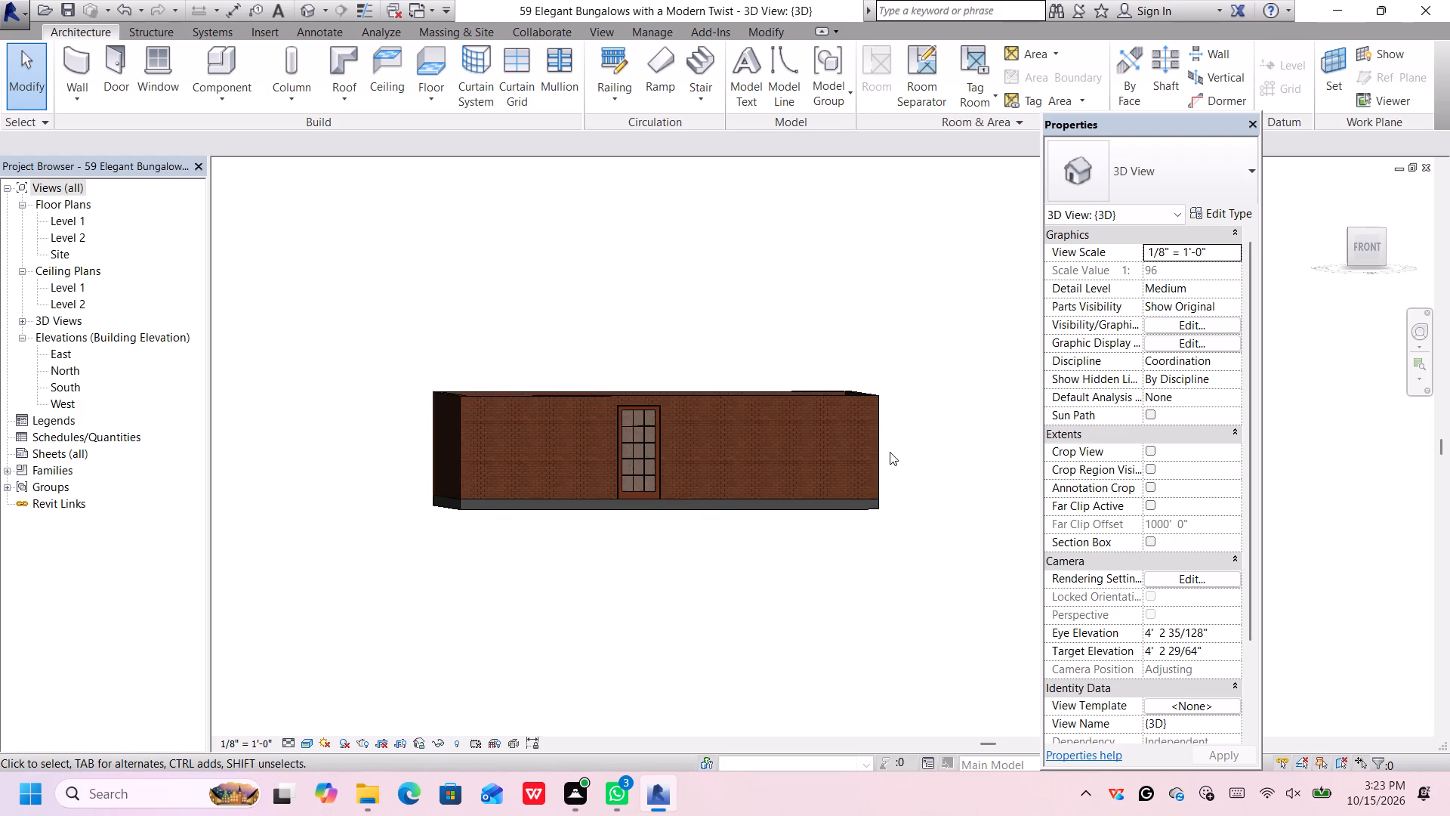
{"action": "scroll", "coordinate": [890, 456], "scroll_direction": "up", "scroll_amount": 2}
{"action": "scroll", "coordinate": [891, 463], "scroll_direction": "down", "scroll_amount": 4}
{"action": "middle_click_drag", "start_coordinate": [897, 481], "coordinate": [875, 465]}
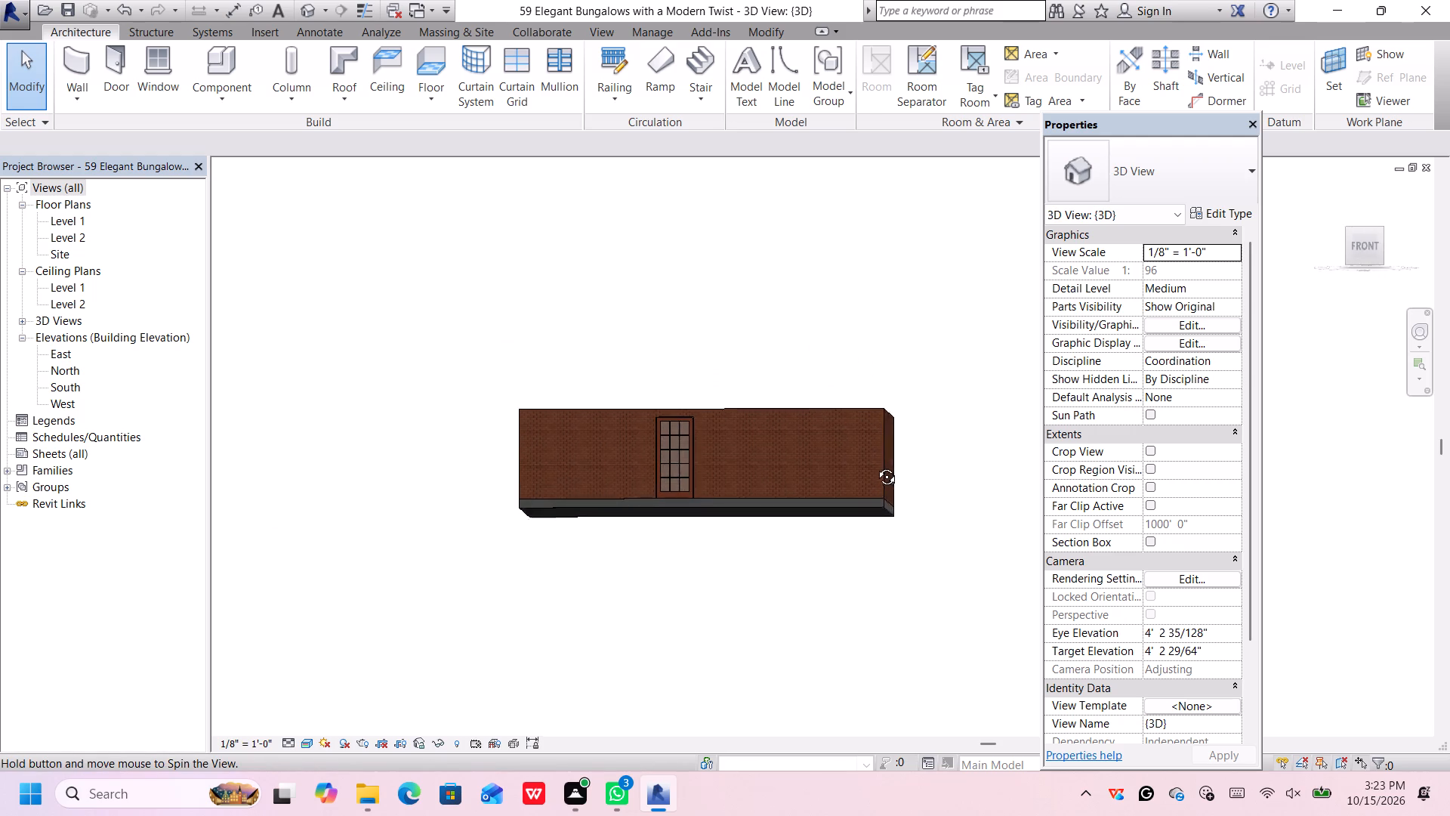
{"action": "middle_click_drag", "start_coordinate": [875, 465], "coordinate": [887, 475]}
{"action": "scroll", "coordinate": [644, 489], "scroll_direction": "up", "scroll_amount": 1}
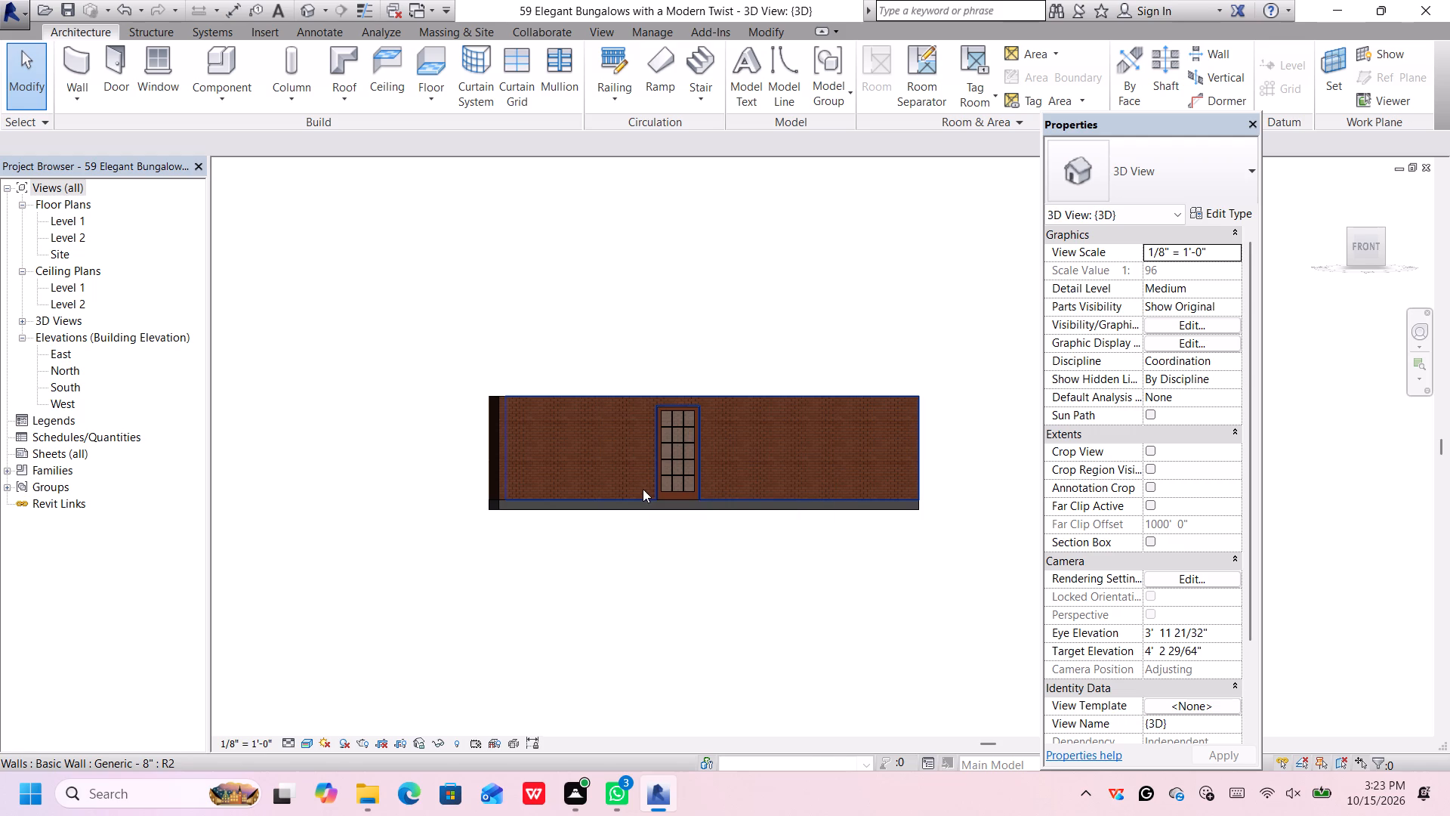
{"action": "scroll", "coordinate": [583, 444], "scroll_direction": "up", "scroll_amount": 1}
{"action": "scroll", "coordinate": [585, 447], "scroll_direction": "down", "scroll_amount": 1}
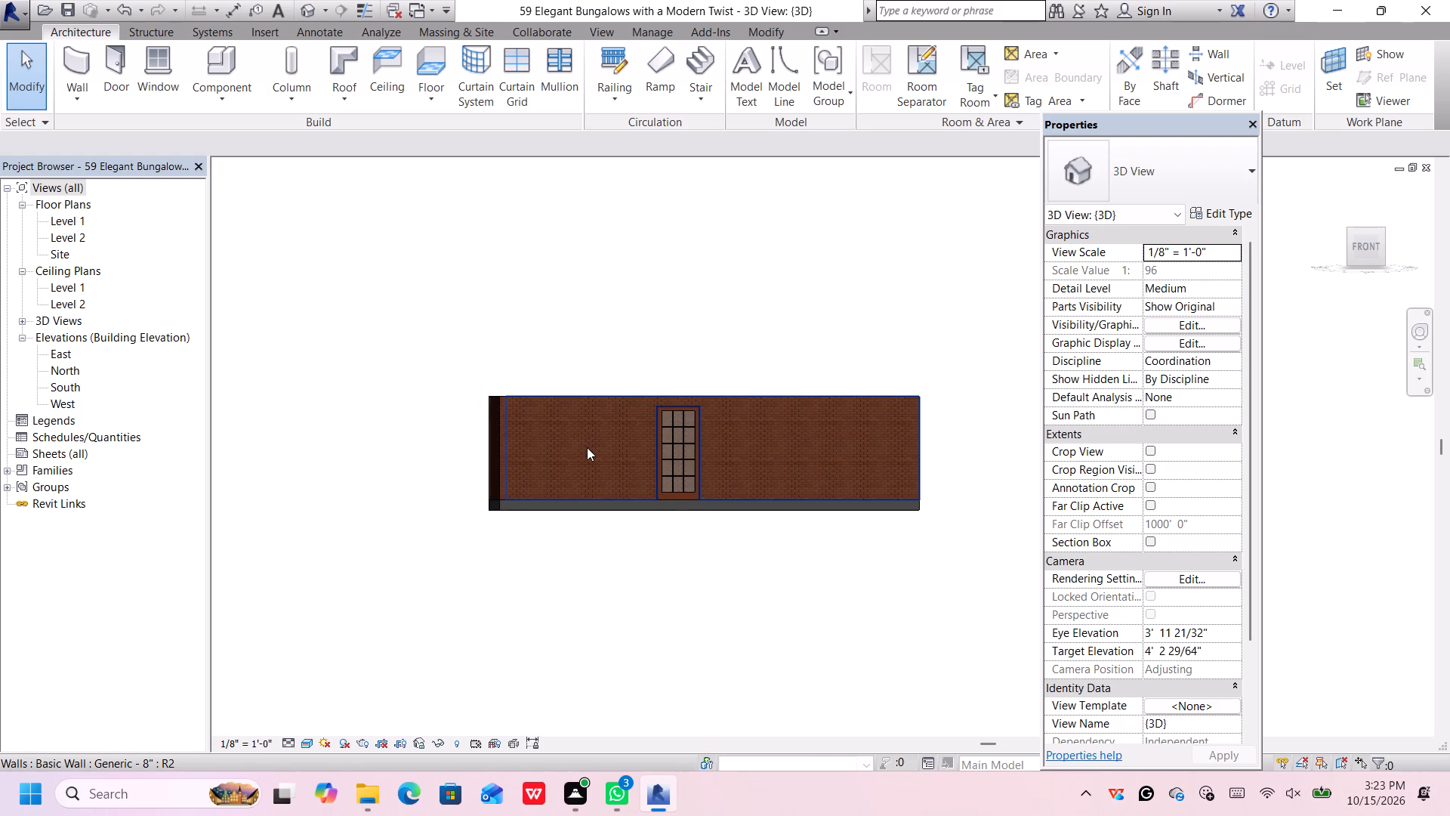
Move the right side wall of the building so the distance between the two side walls is 35'.
{"action": "scroll", "coordinate": [839, 441], "scroll_direction": "up", "scroll_amount": 2}
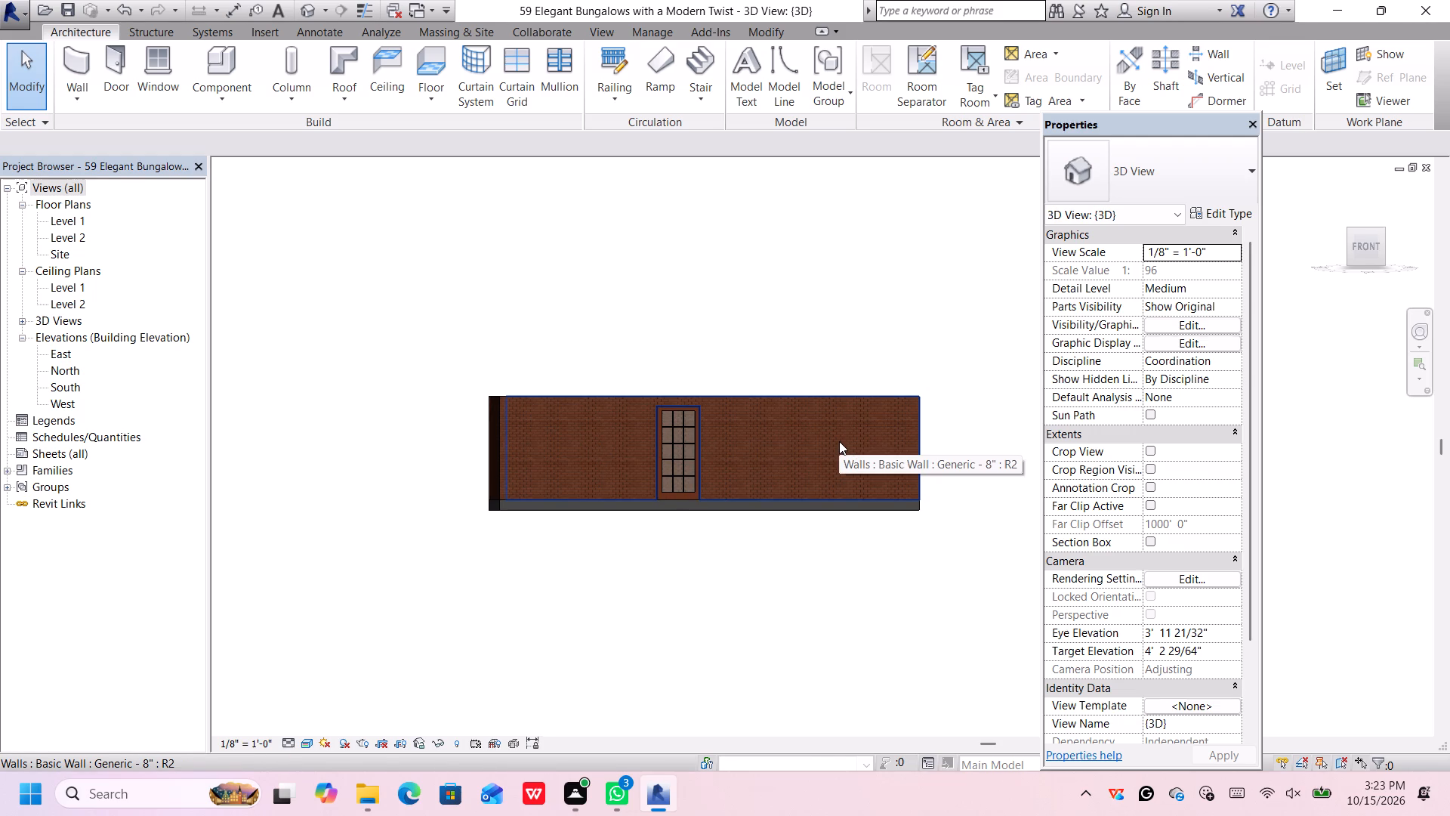
{"action": "middle_click_drag", "start_coordinate": [839, 443], "coordinate": [853, 510]}
{"action": "scroll", "coordinate": [840, 447], "scroll_direction": "up", "scroll_amount": 7, "text": "shift"}
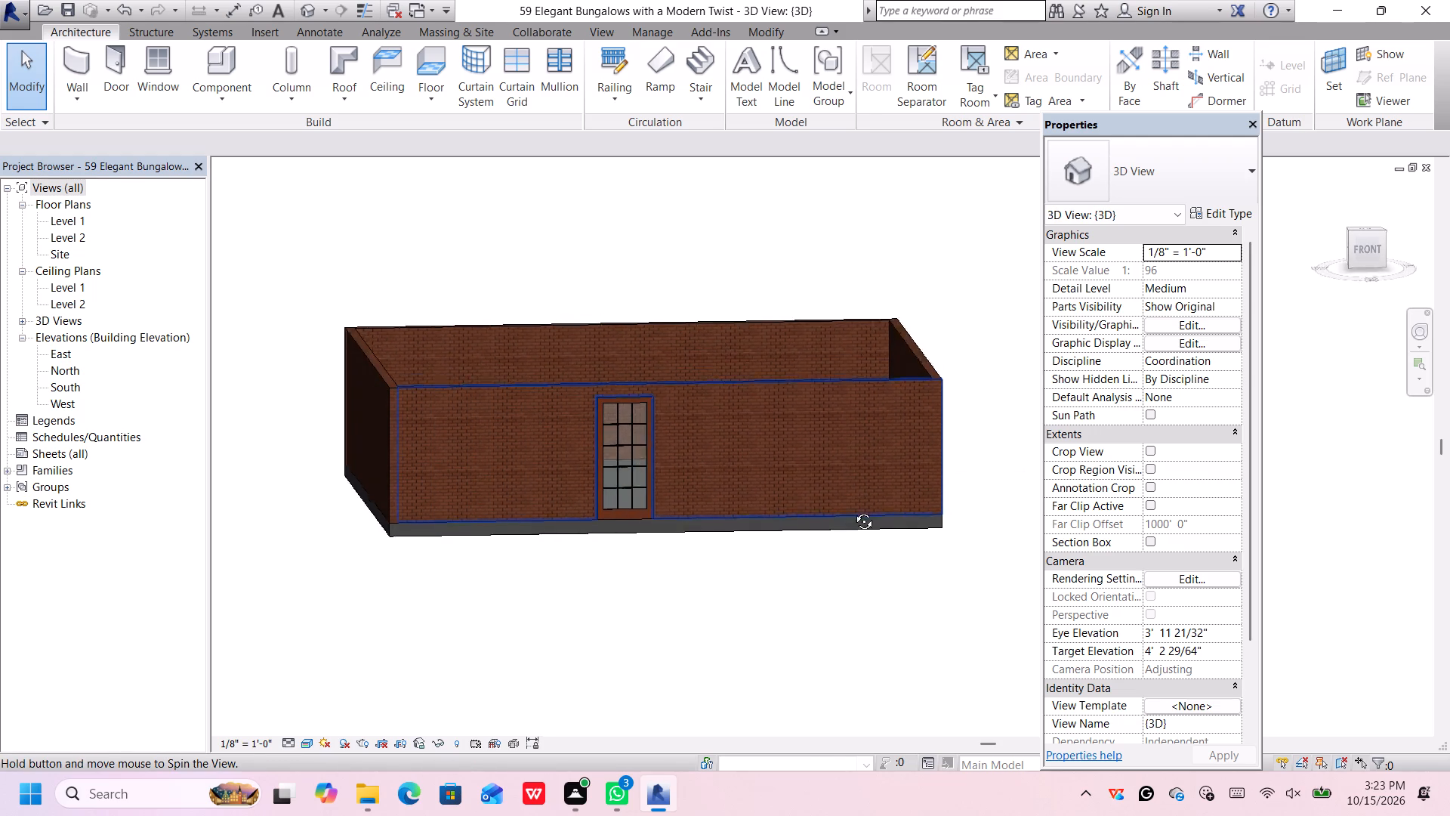
{"action": "middle_click_drag", "start_coordinate": [853, 510], "coordinate": [853, 537]}
{"action": "scroll", "coordinate": [853, 538], "scroll_direction": "down", "scroll_amount": 1, "text": "shift"}
{"action": "left_click", "coordinate": [915, 335]}
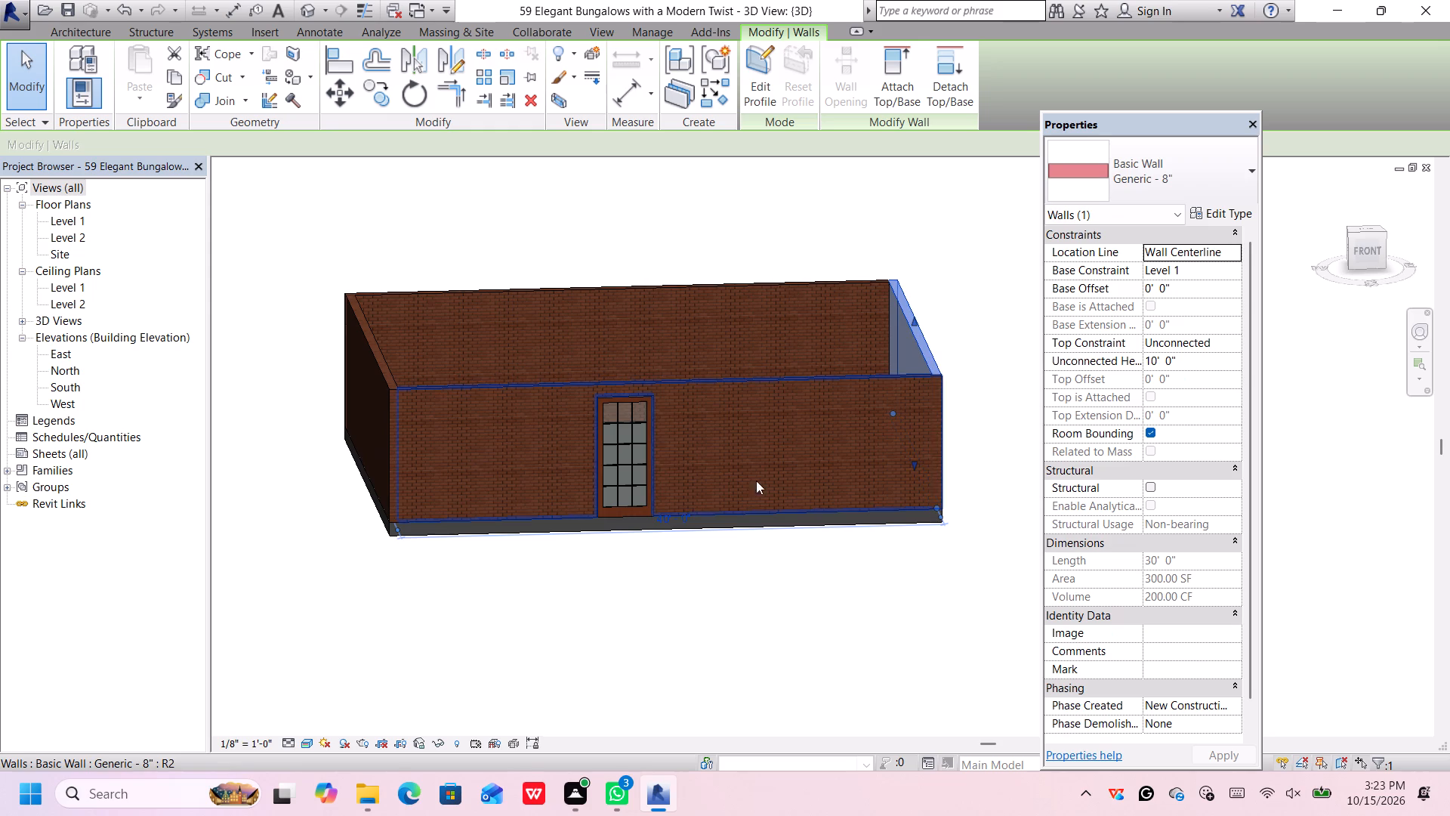
{"action": "left_click", "coordinate": [688, 515]}
{"action": "type", "text": "35"}
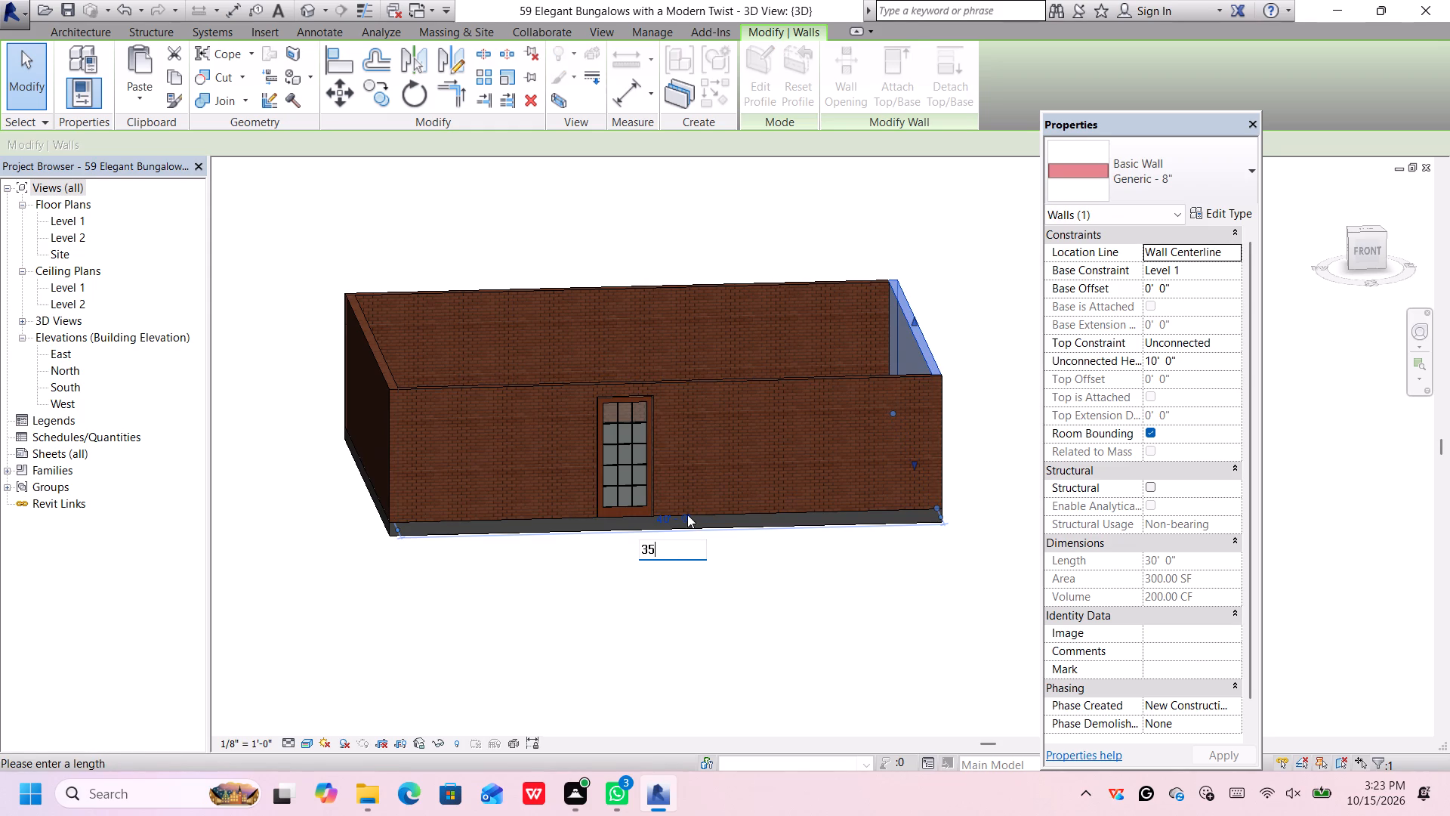
{"action": "key", "text": "apostrophe"}
{"action": "key", "text": "Return"}
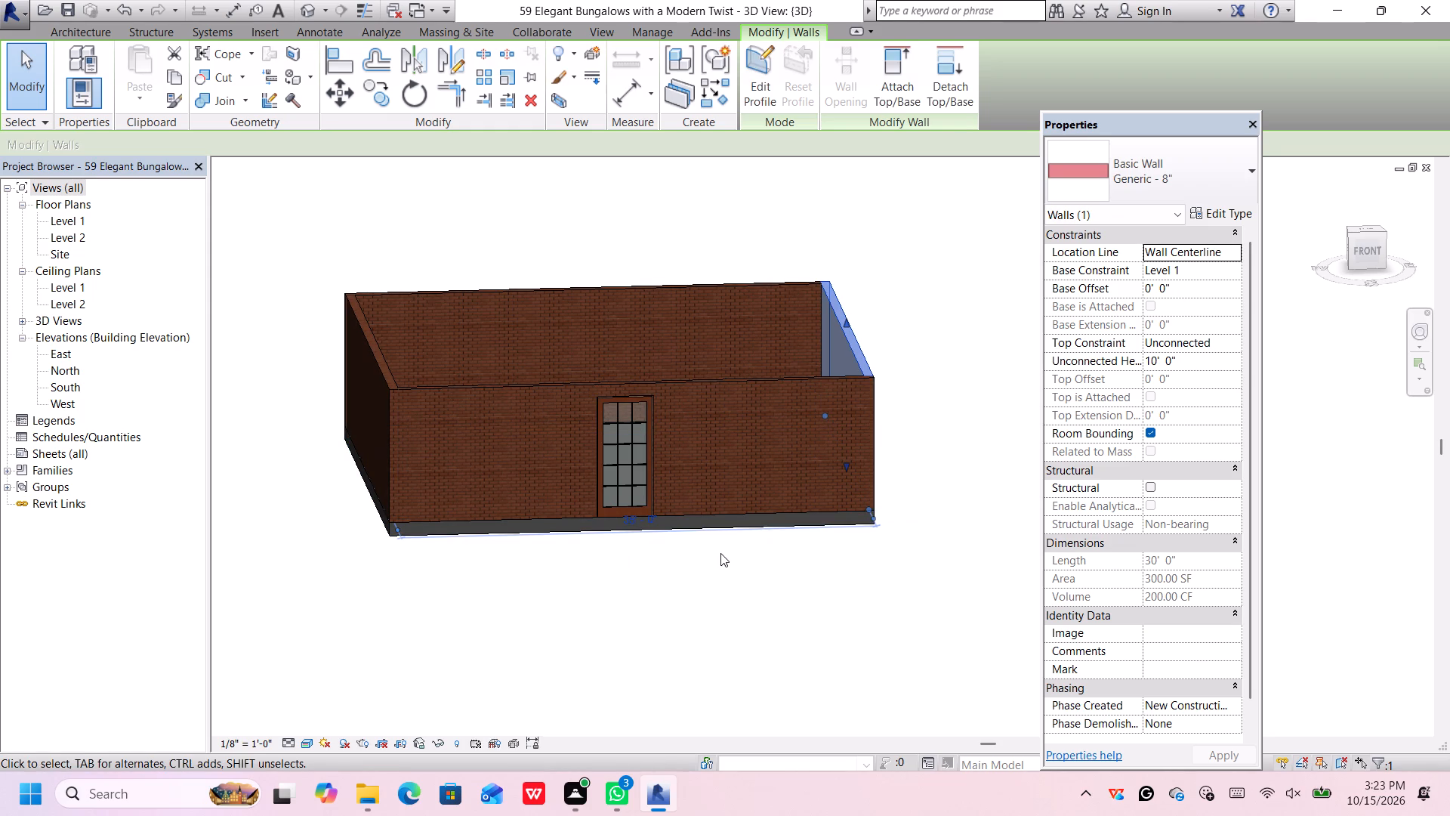
Nudge the front door along the front wall until it is 15'-0" from the left side wall and 20'-0" from the right.
{"action": "middle_click", "coordinate": [717, 490], "text": "shift"}
{"action": "middle_click", "coordinate": [717, 490], "text": "shift"}
{"action": "middle_click", "coordinate": [717, 491], "text": "shift"}
{"action": "scroll", "coordinate": [712, 604], "scroll_direction": "down", "scroll_amount": 5}
{"action": "middle_click_drag", "start_coordinate": [720, 688], "coordinate": [691, 654]}
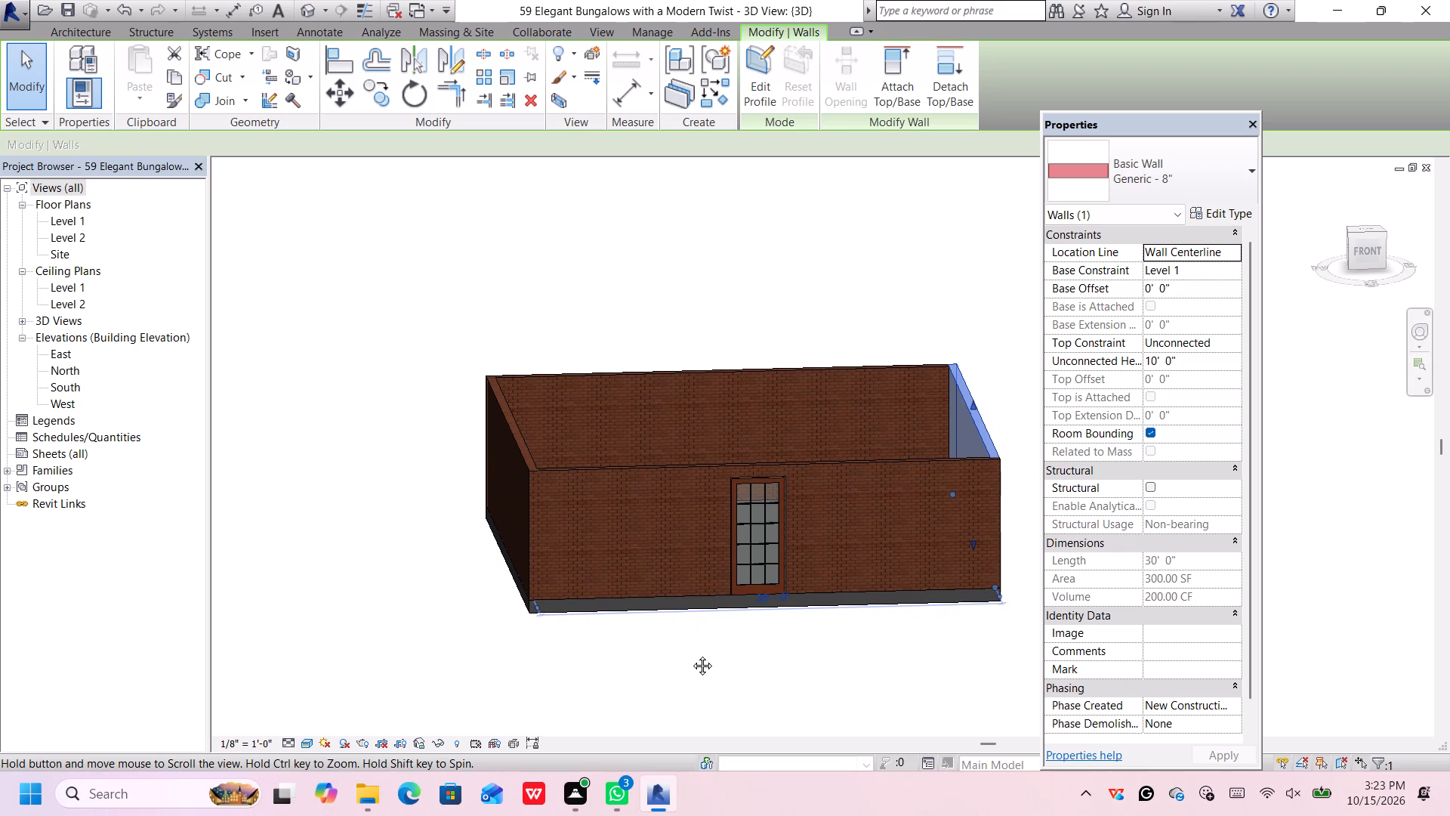
{"action": "middle_click_drag", "start_coordinate": [691, 654], "coordinate": [652, 542]}
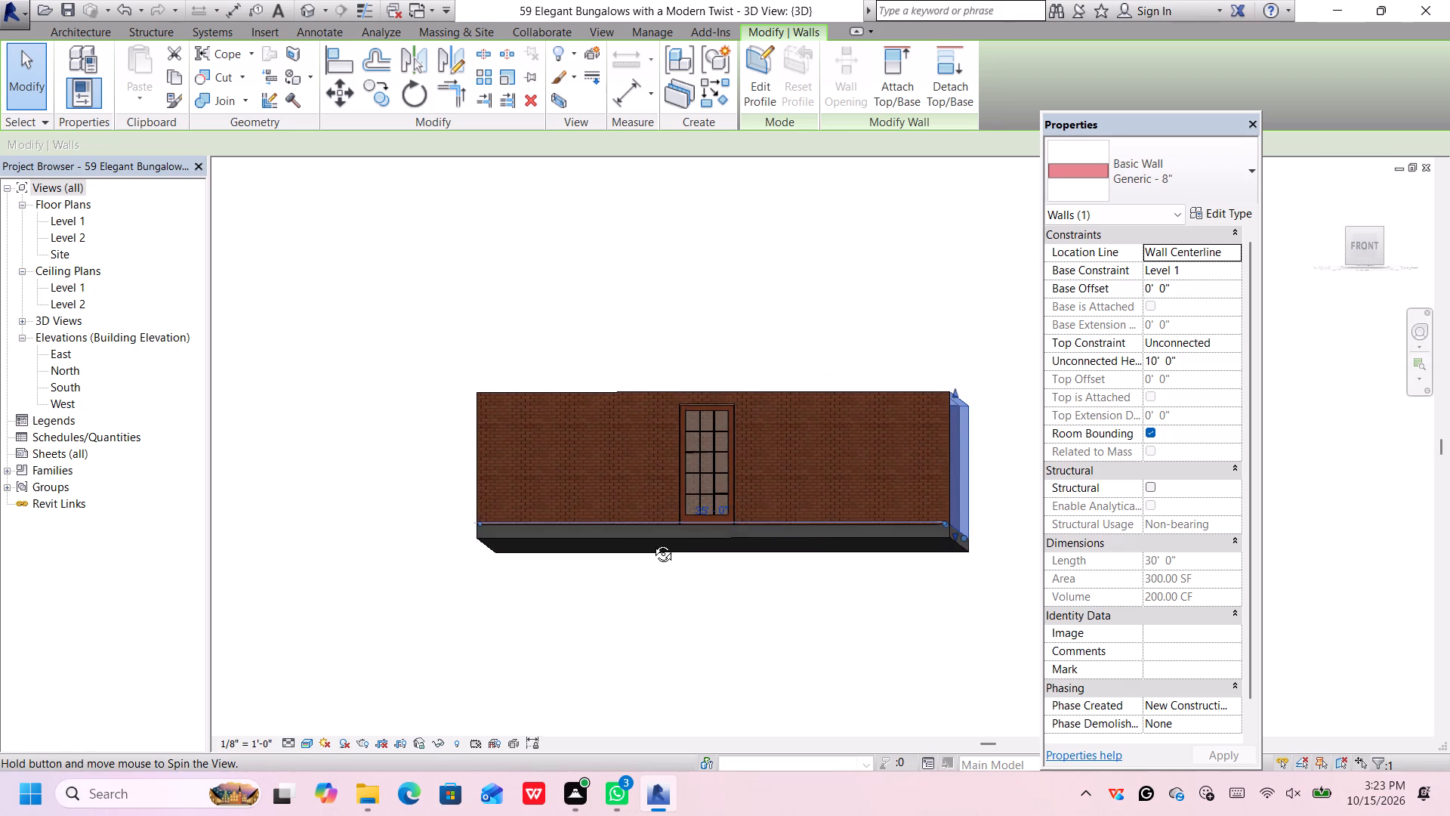
{"action": "middle_click_drag", "start_coordinate": [652, 542], "coordinate": [678, 564]}
{"action": "middle_click", "coordinate": [670, 564], "text": "shift"}
{"action": "left_click", "coordinate": [705, 514]}
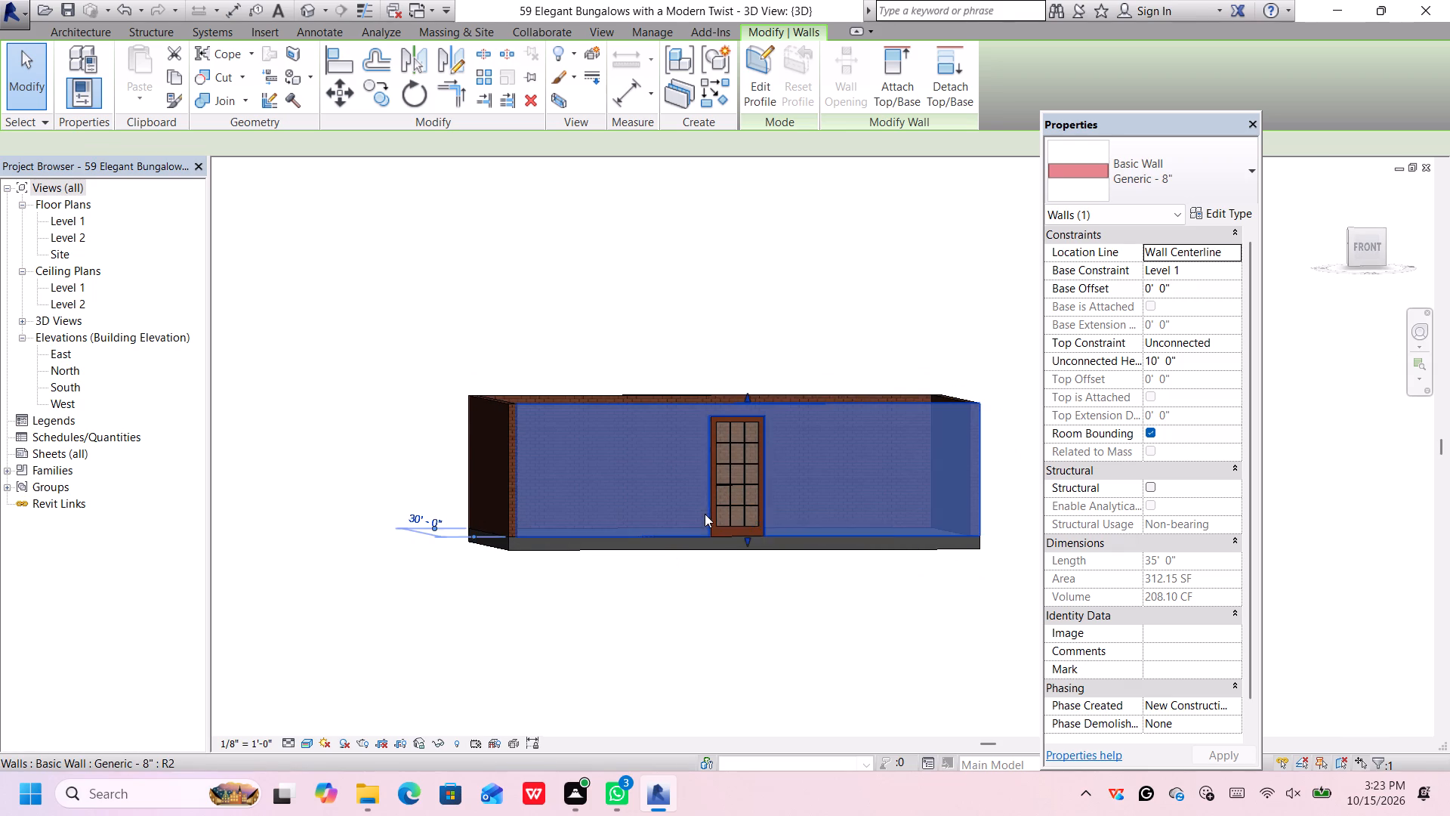
{"action": "left_click", "coordinate": [719, 513]}
{"action": "key", "text": "Left"}
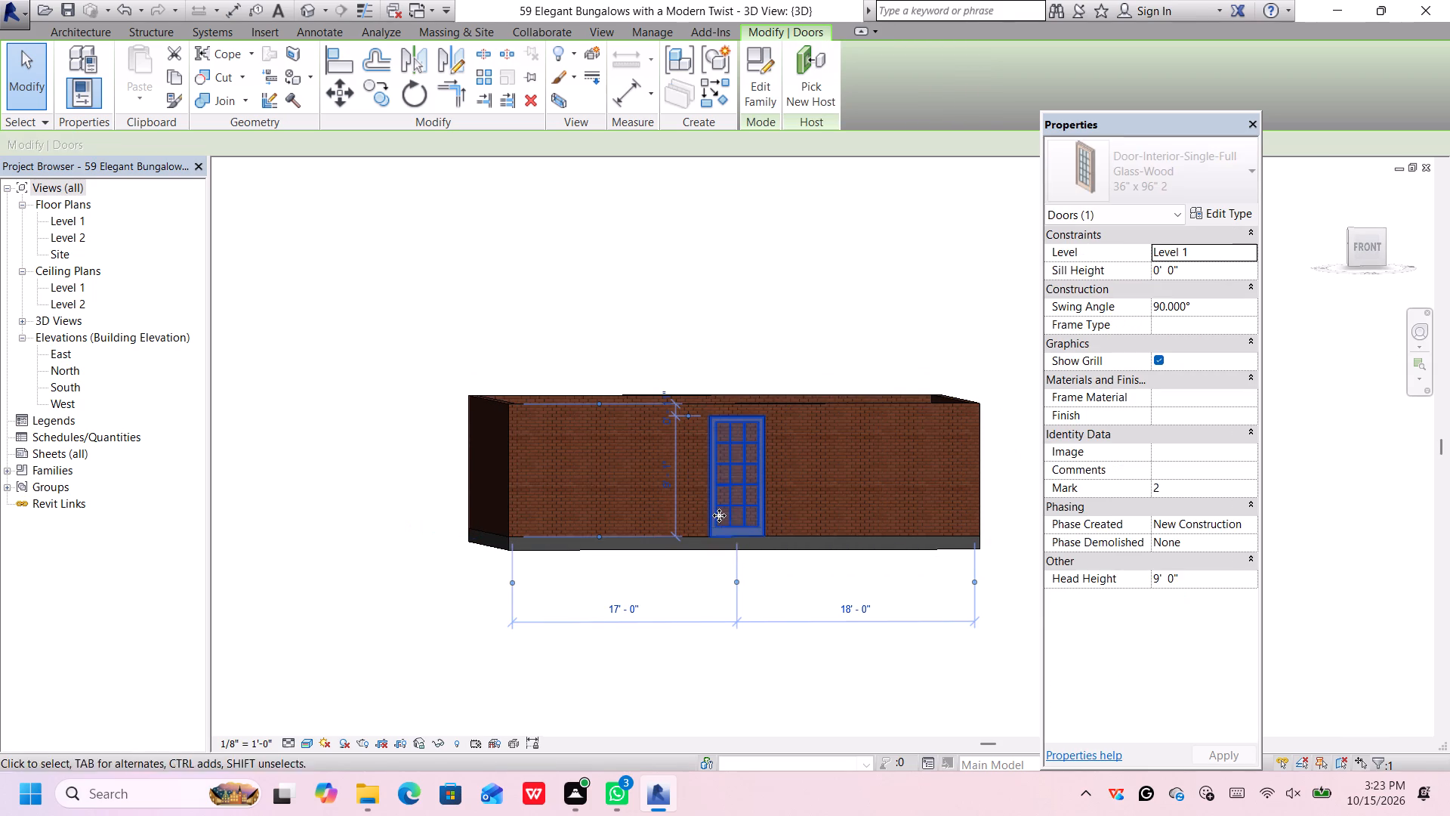
{"action": "key", "text": "Left"}
{"action": "key", "text": "Left"}
{"action": "key", "text": "Left"}
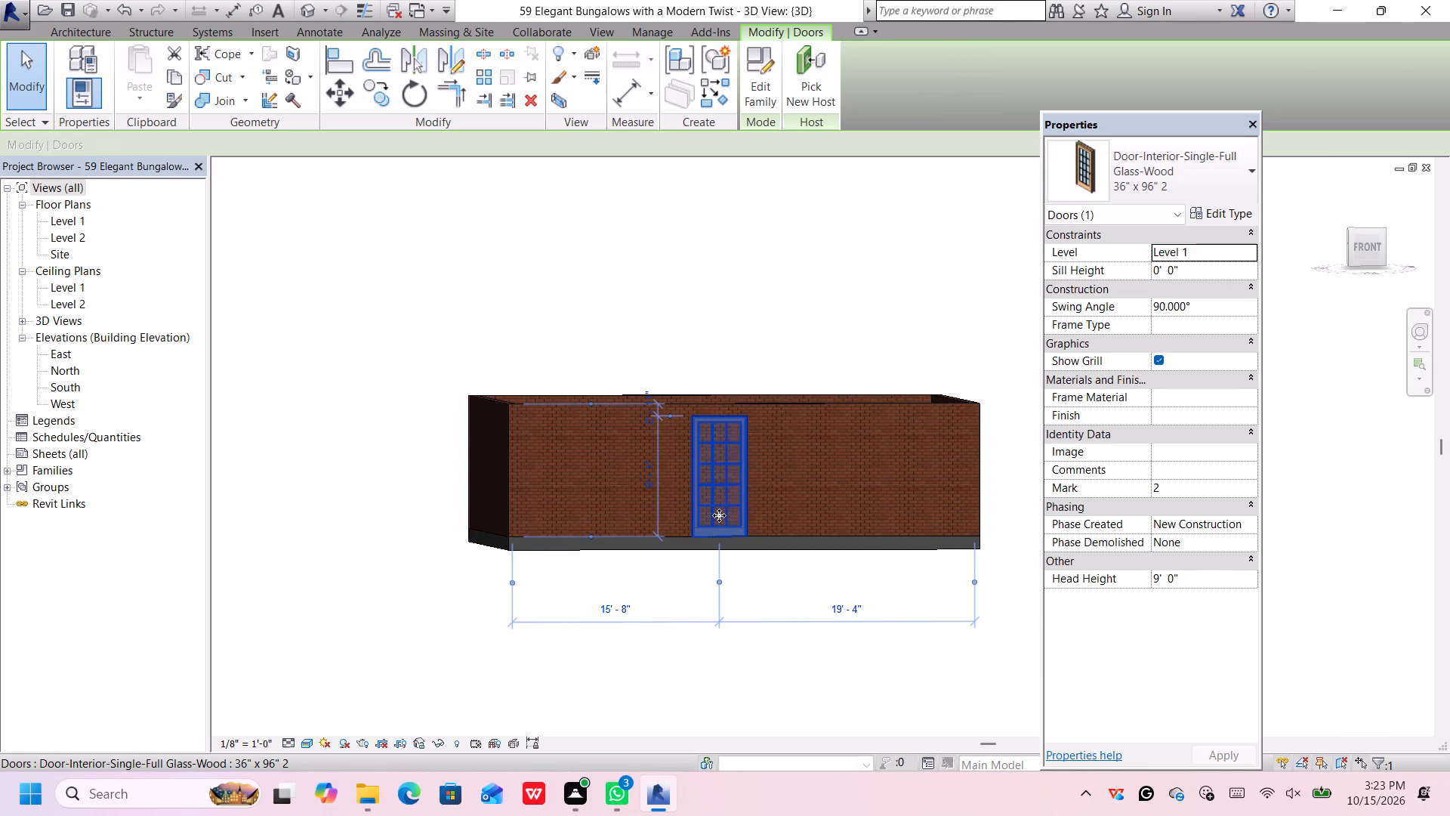
{"action": "key", "text": "Left"}
{"action": "key", "text": "Left"}
{"action": "left_click", "coordinate": [785, 658]}
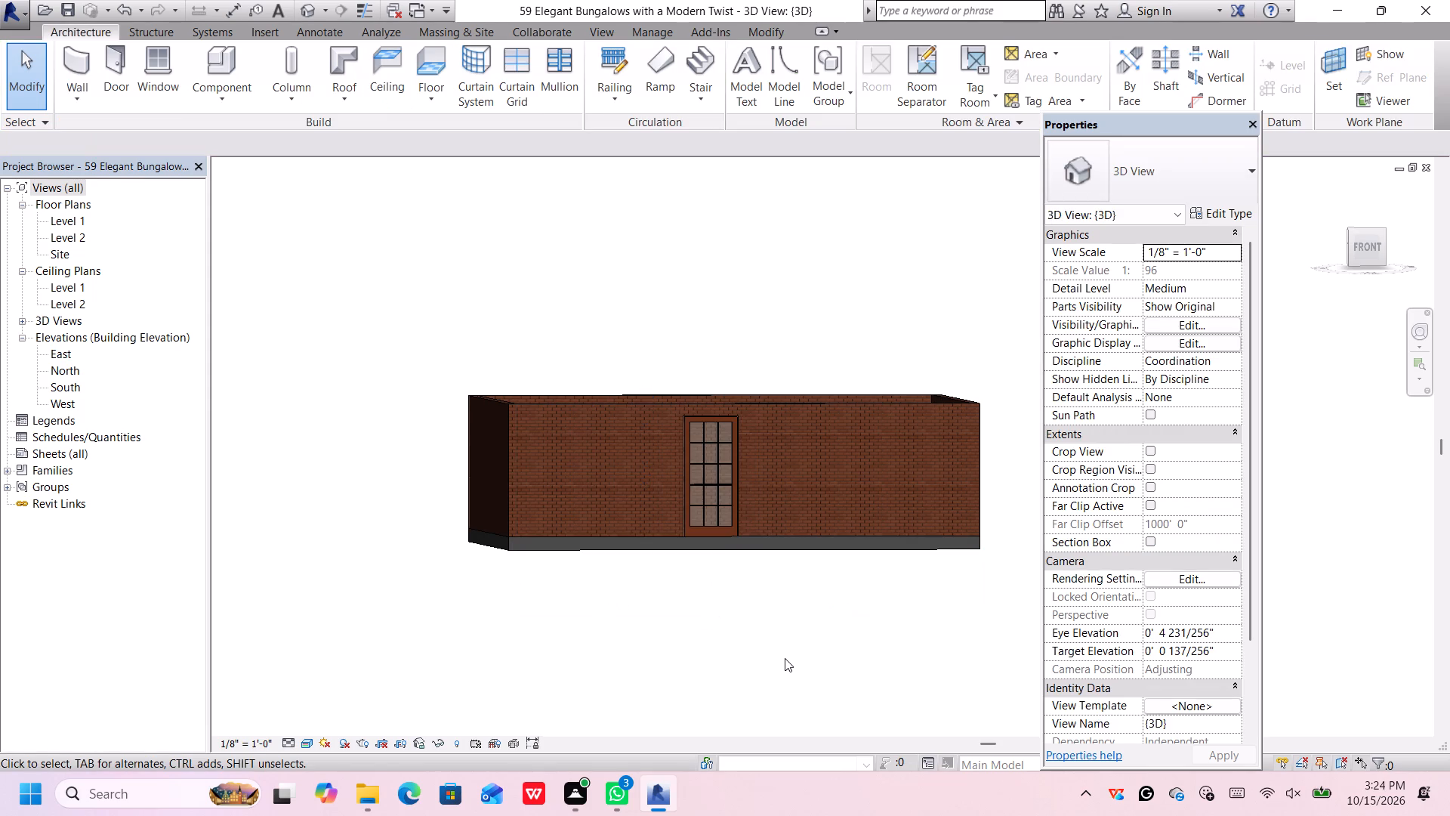
{"action": "left_click", "coordinate": [696, 505]}
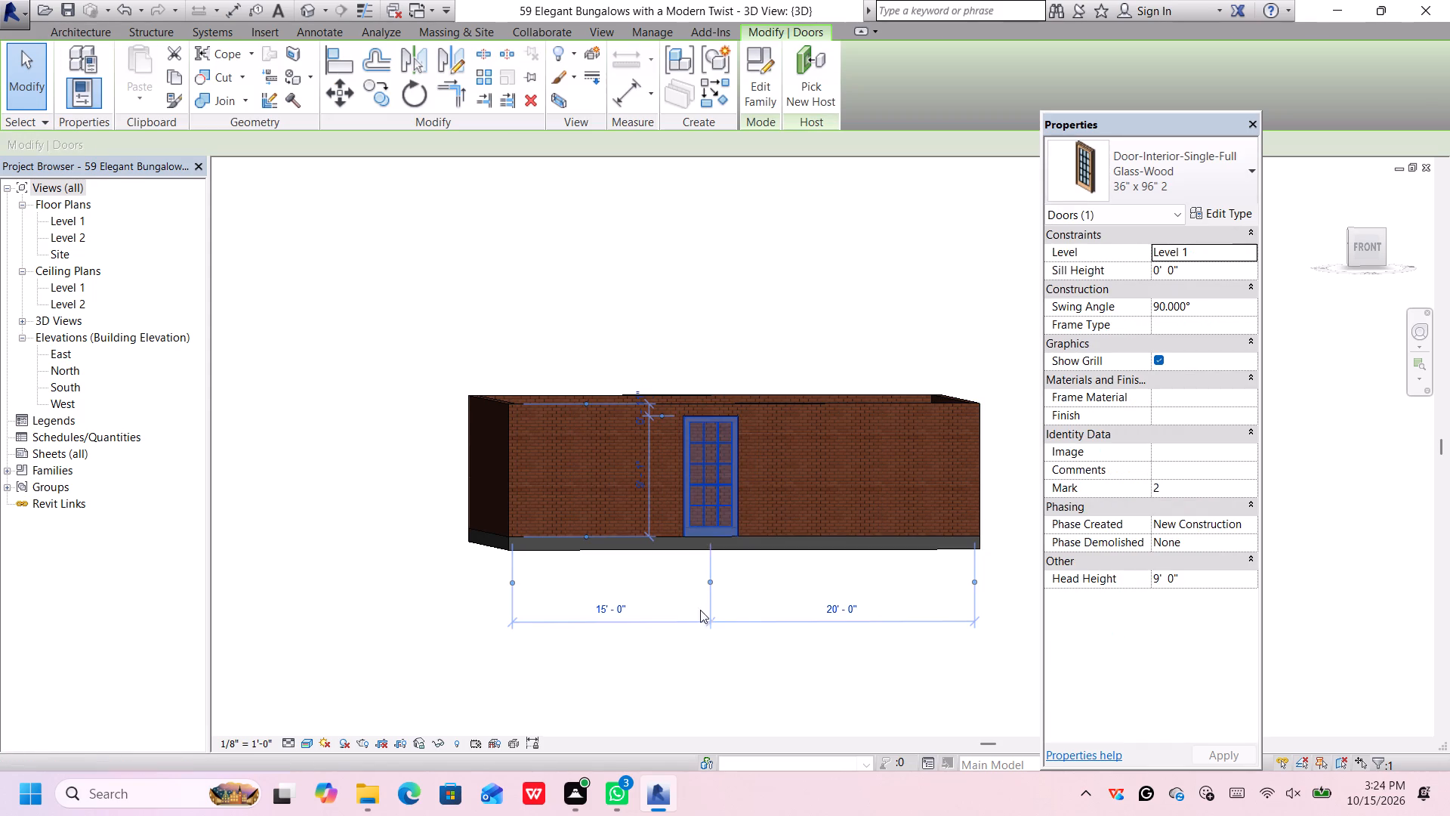
{"action": "left_click", "coordinate": [712, 653]}
Save the project while starting the Window command.
{"action": "scroll", "coordinate": [782, 581], "scroll_direction": "down", "scroll_amount": 2}
{"action": "middle_click_drag", "start_coordinate": [798, 584], "coordinate": [775, 586]}
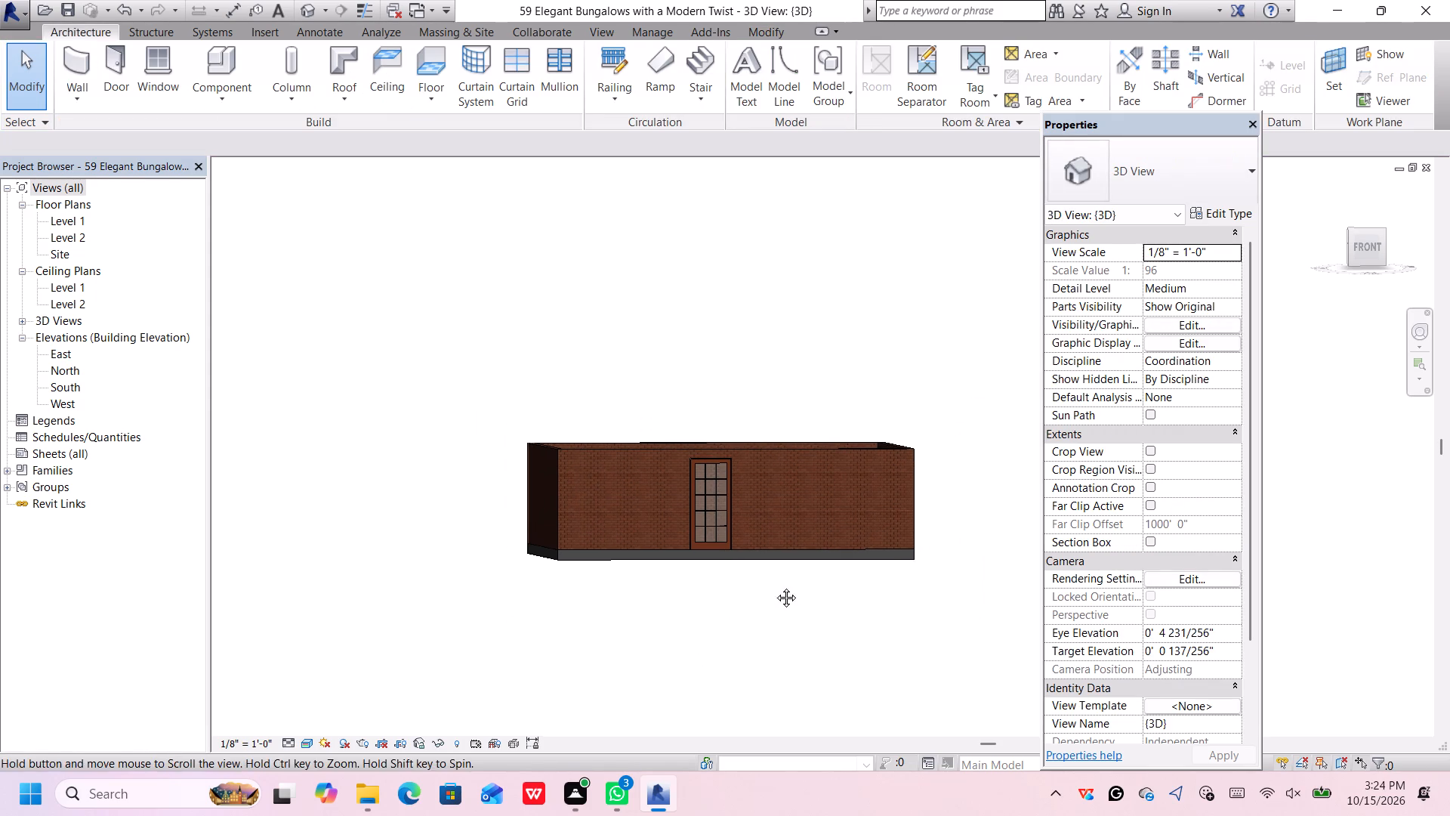
{"action": "middle_click_drag", "start_coordinate": [775, 586], "coordinate": [770, 587]}
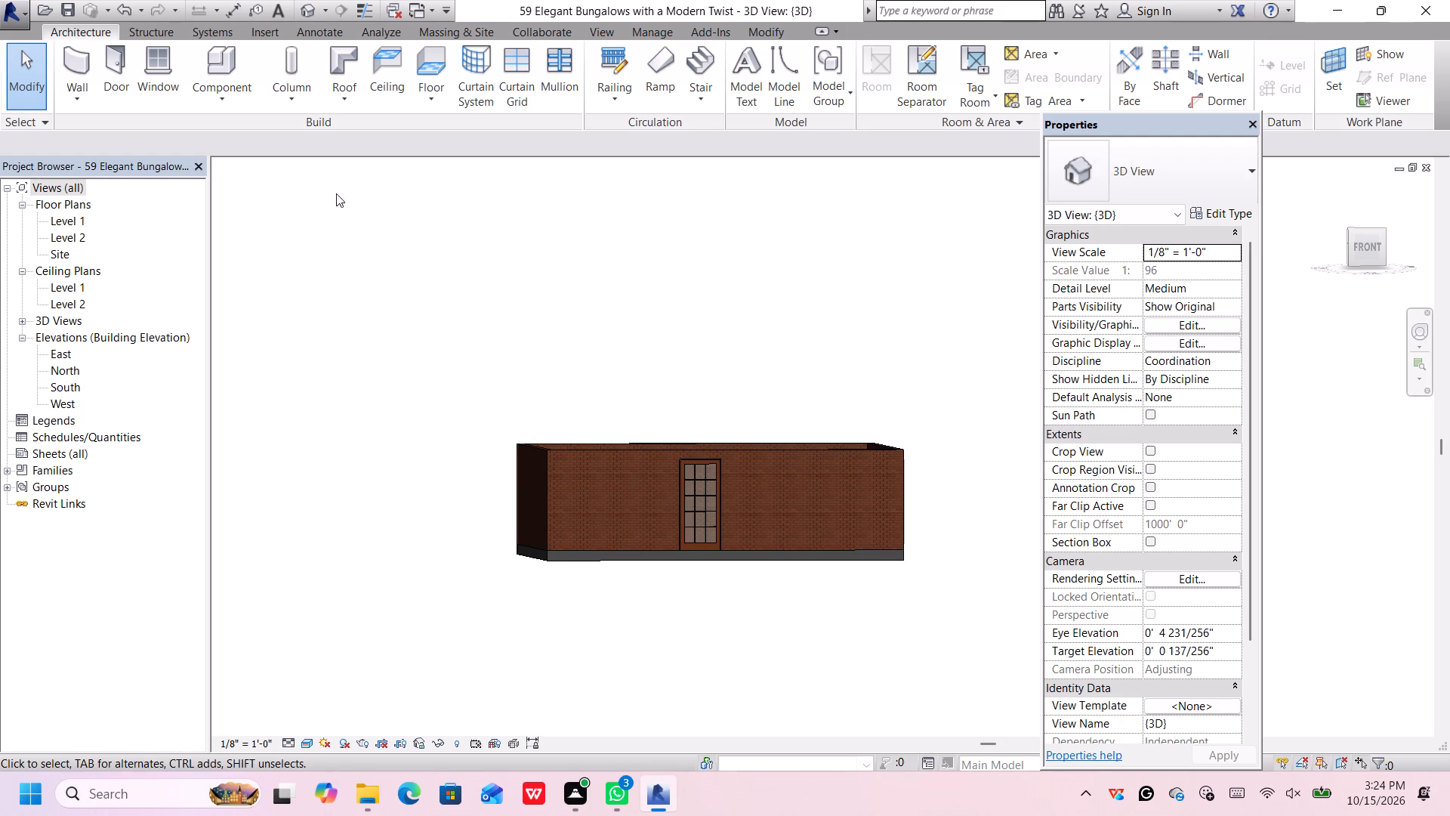
{"action": "left_click", "coordinate": [154, 87]}
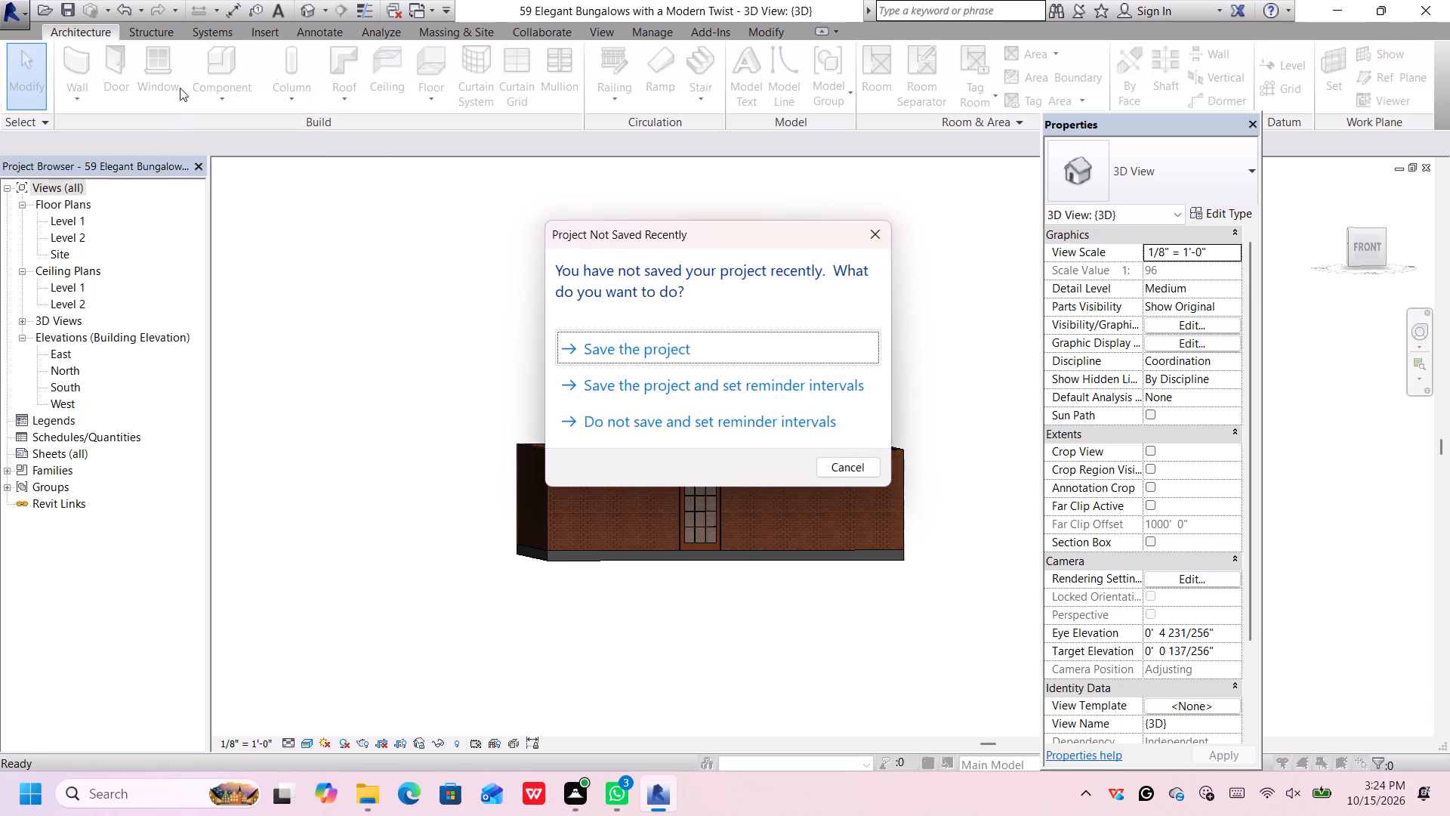
{"action": "left_click", "coordinate": [701, 357]}
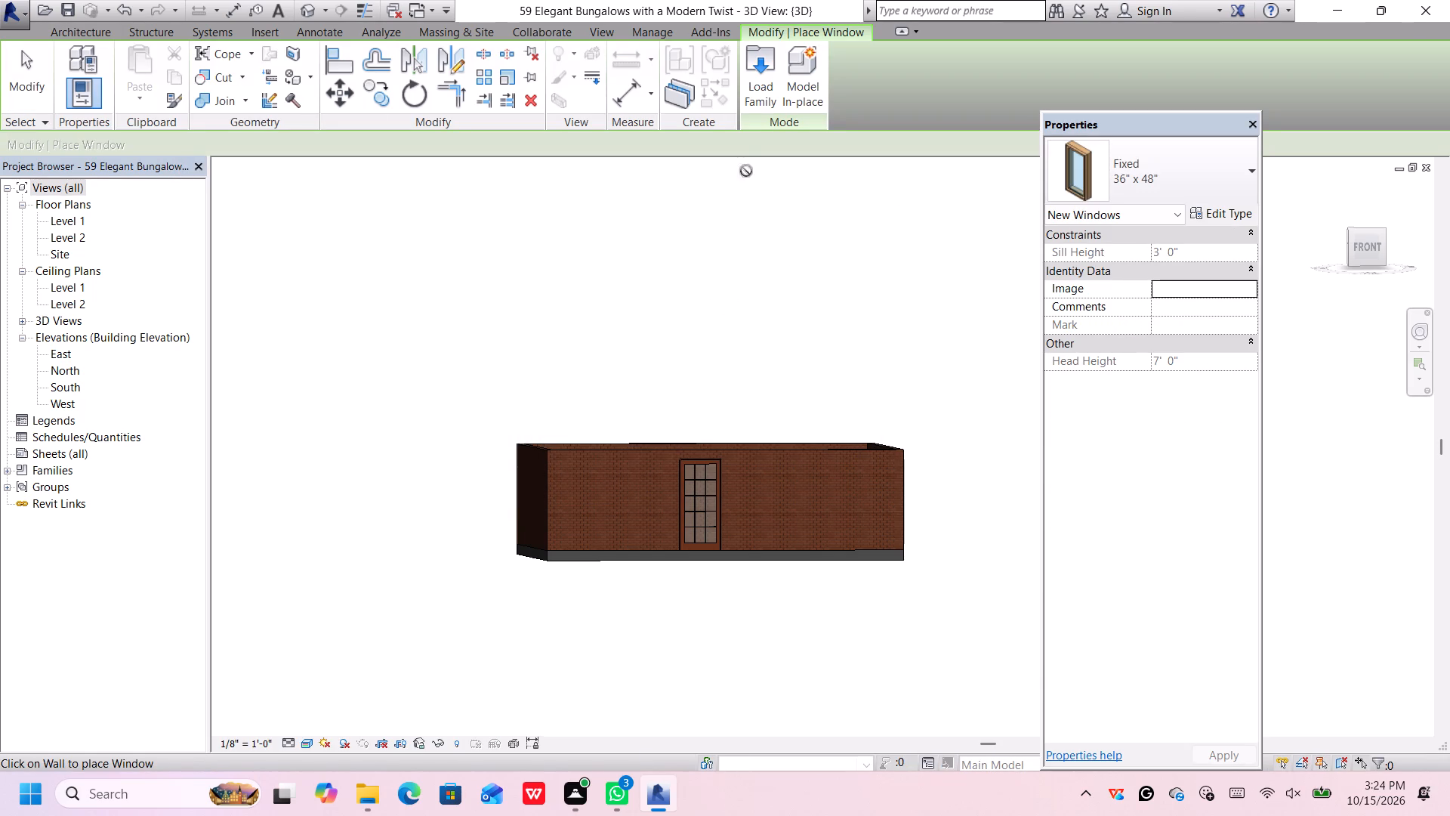
Compare the window families in the US Imperial library's Windows folder and load Curtain Wall Awning.
{"action": "left_click", "coordinate": [761, 77]}
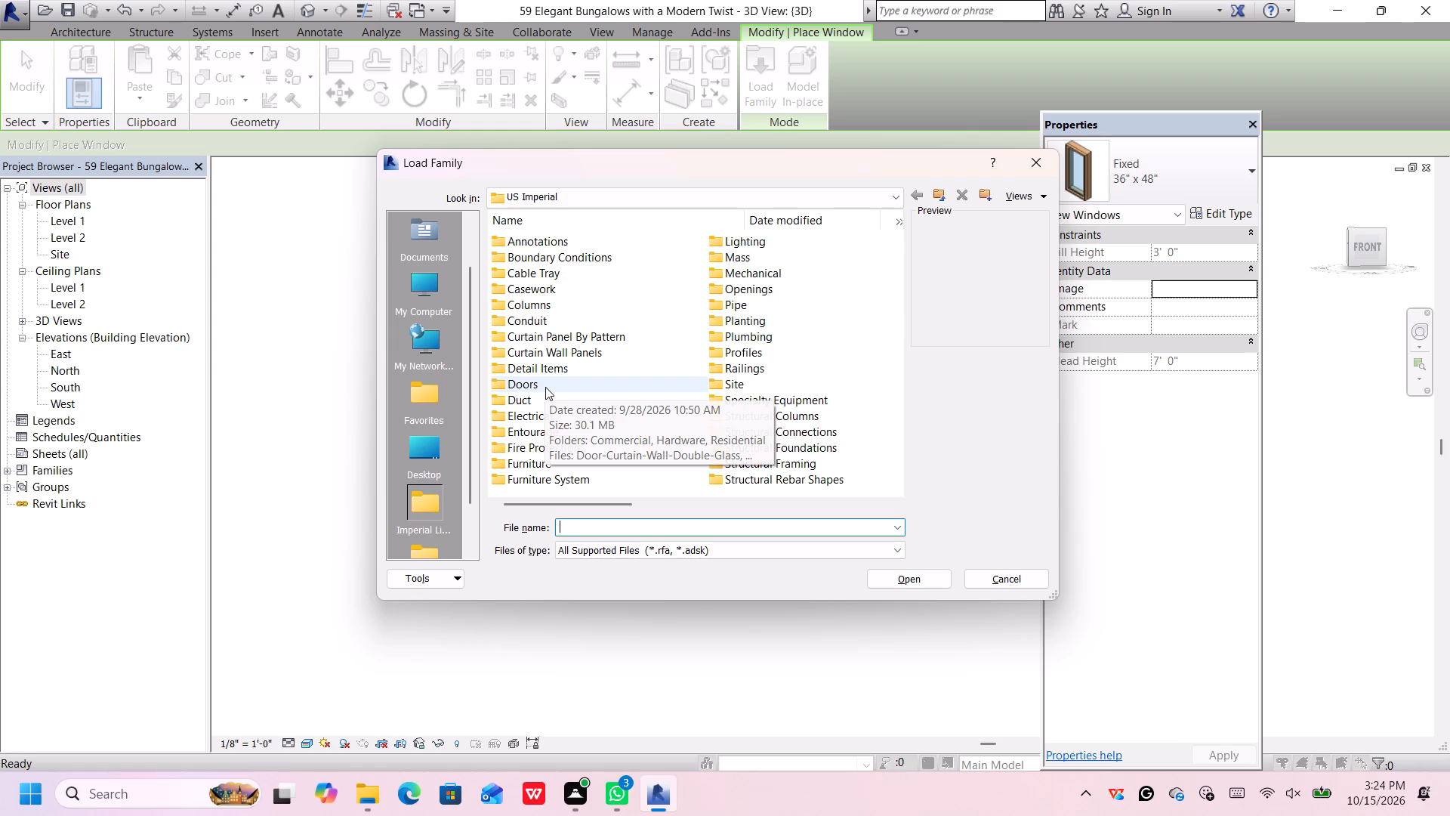
{"action": "scroll", "coordinate": [610, 360], "scroll_direction": "down", "scroll_amount": 3}
{"action": "double_click", "coordinate": [566, 325]}
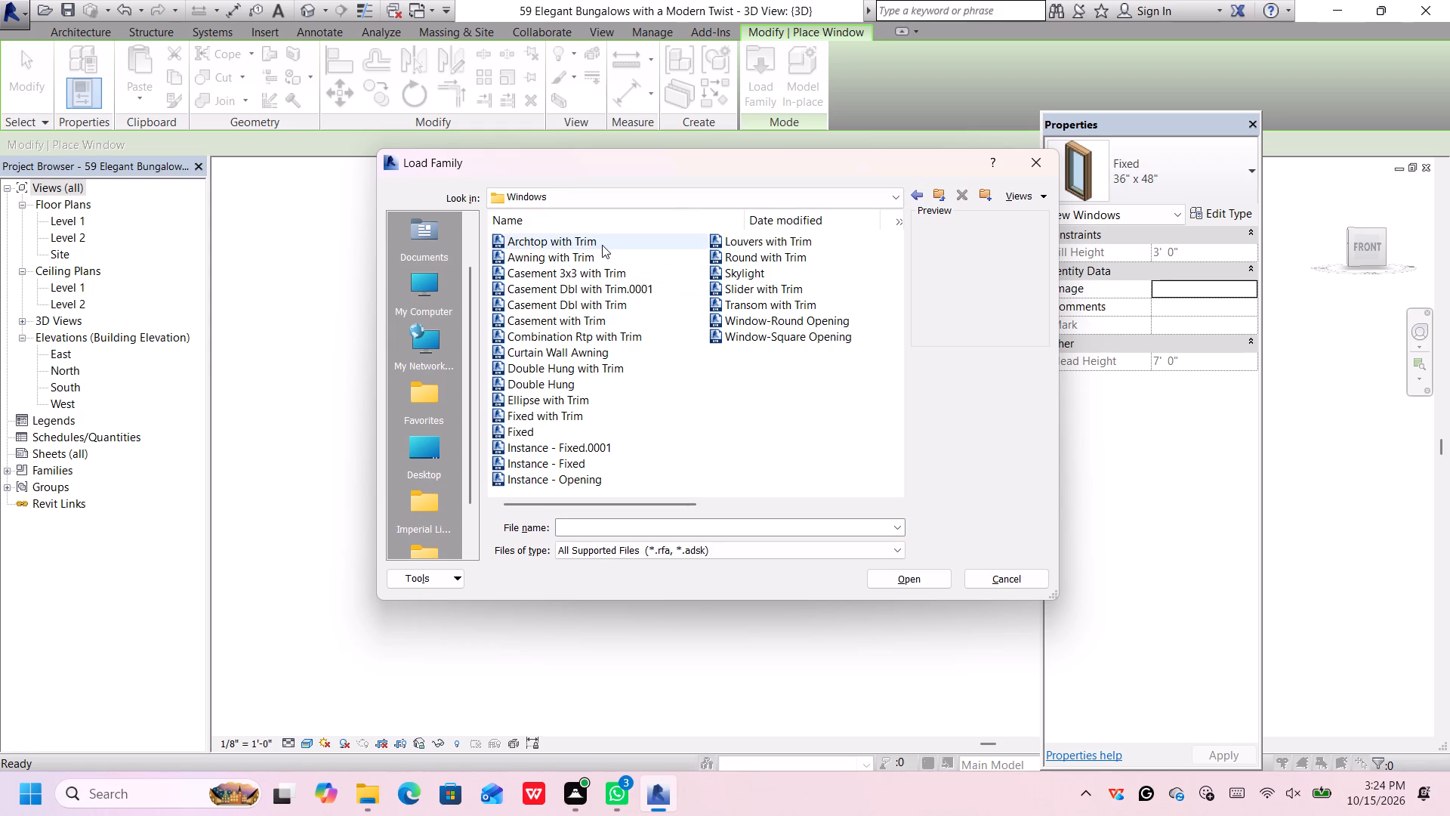
{"action": "left_click", "coordinate": [602, 244]}
{"action": "left_click", "coordinate": [599, 264]}
{"action": "left_click", "coordinate": [597, 268]}
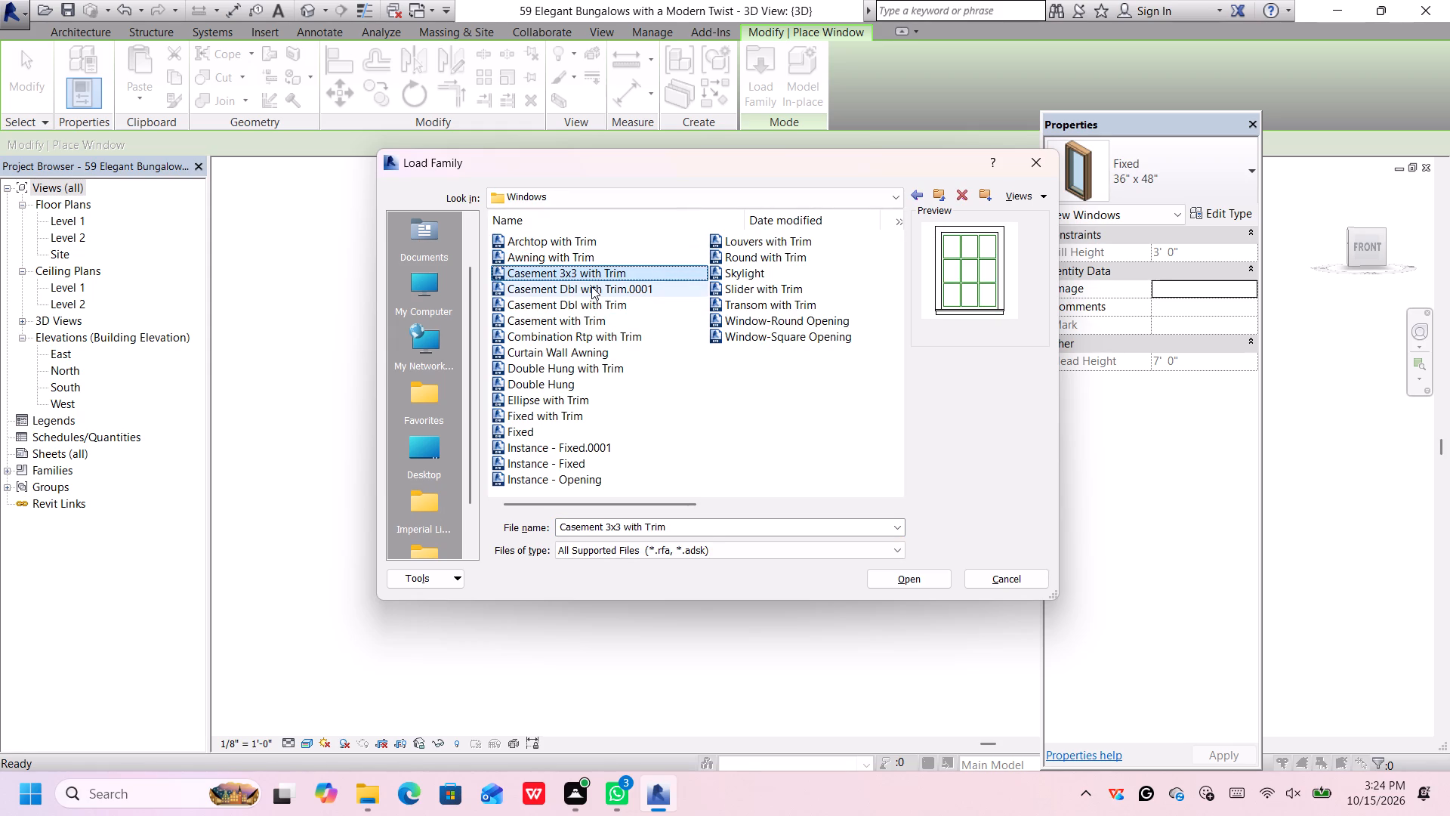
{"action": "left_click", "coordinate": [591, 286]}
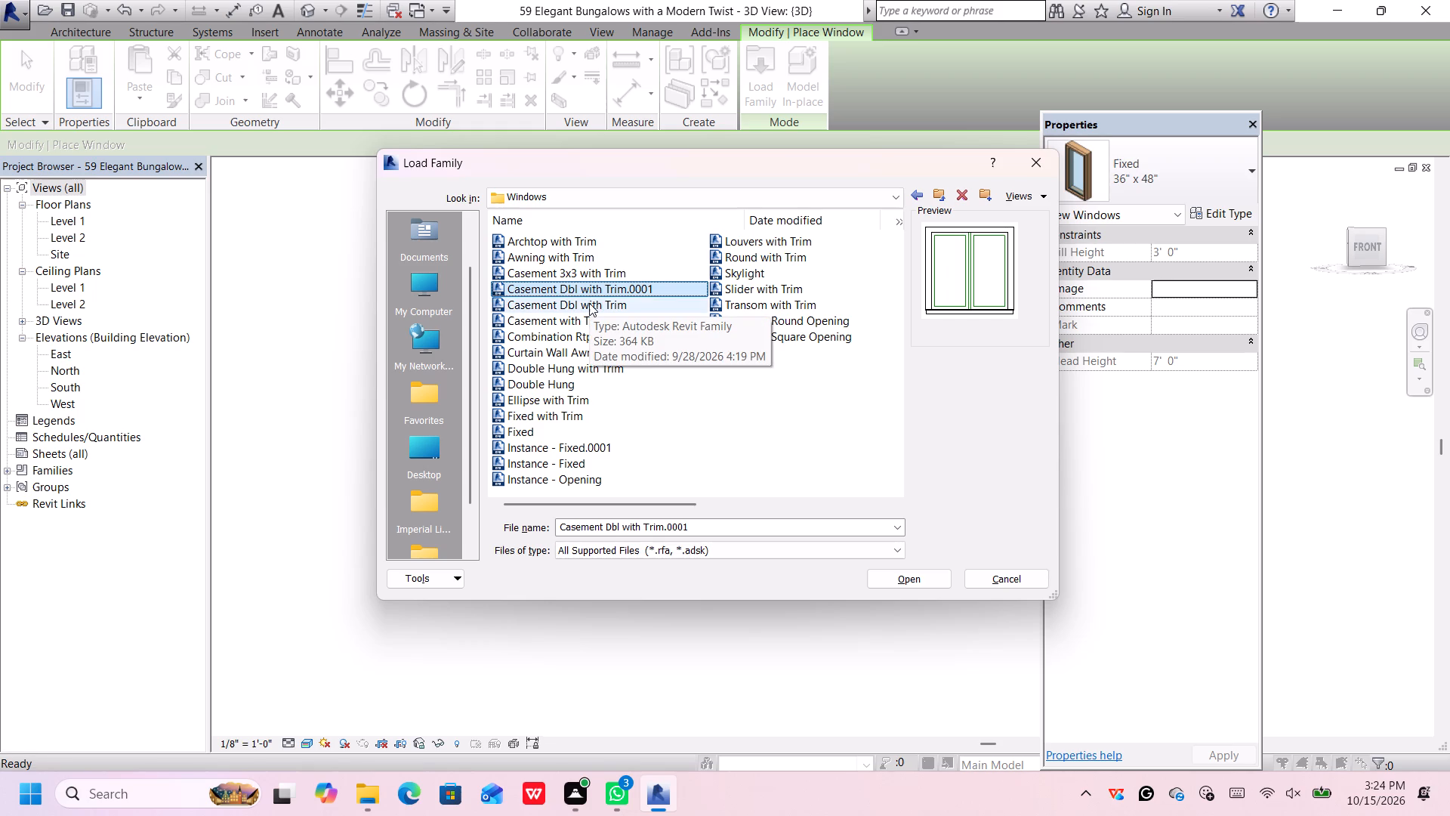
{"action": "left_click", "coordinate": [589, 303]}
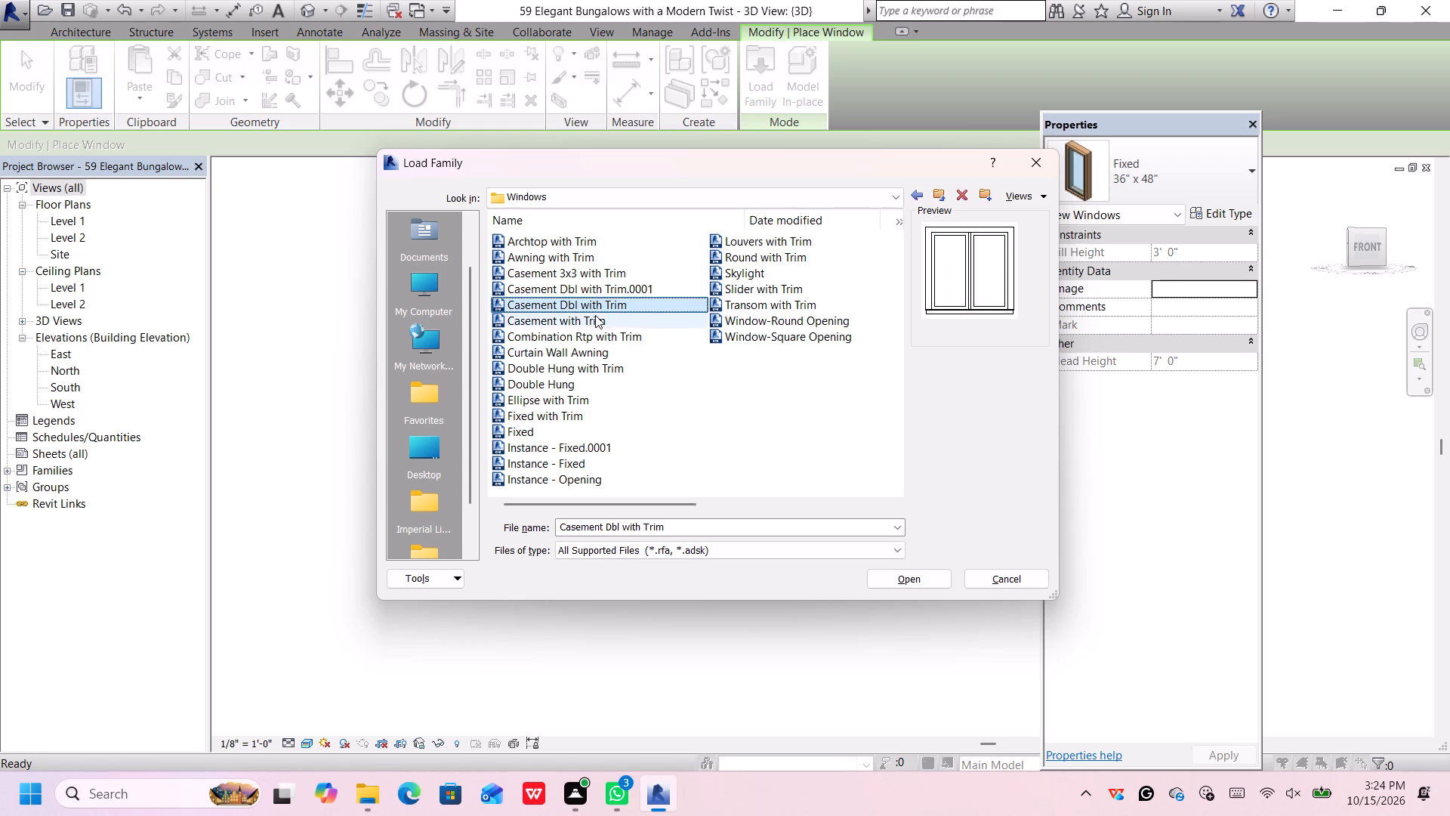
{"action": "left_click", "coordinate": [597, 317]}
{"action": "left_click", "coordinate": [606, 301]}
{"action": "left_click", "coordinate": [606, 320]}
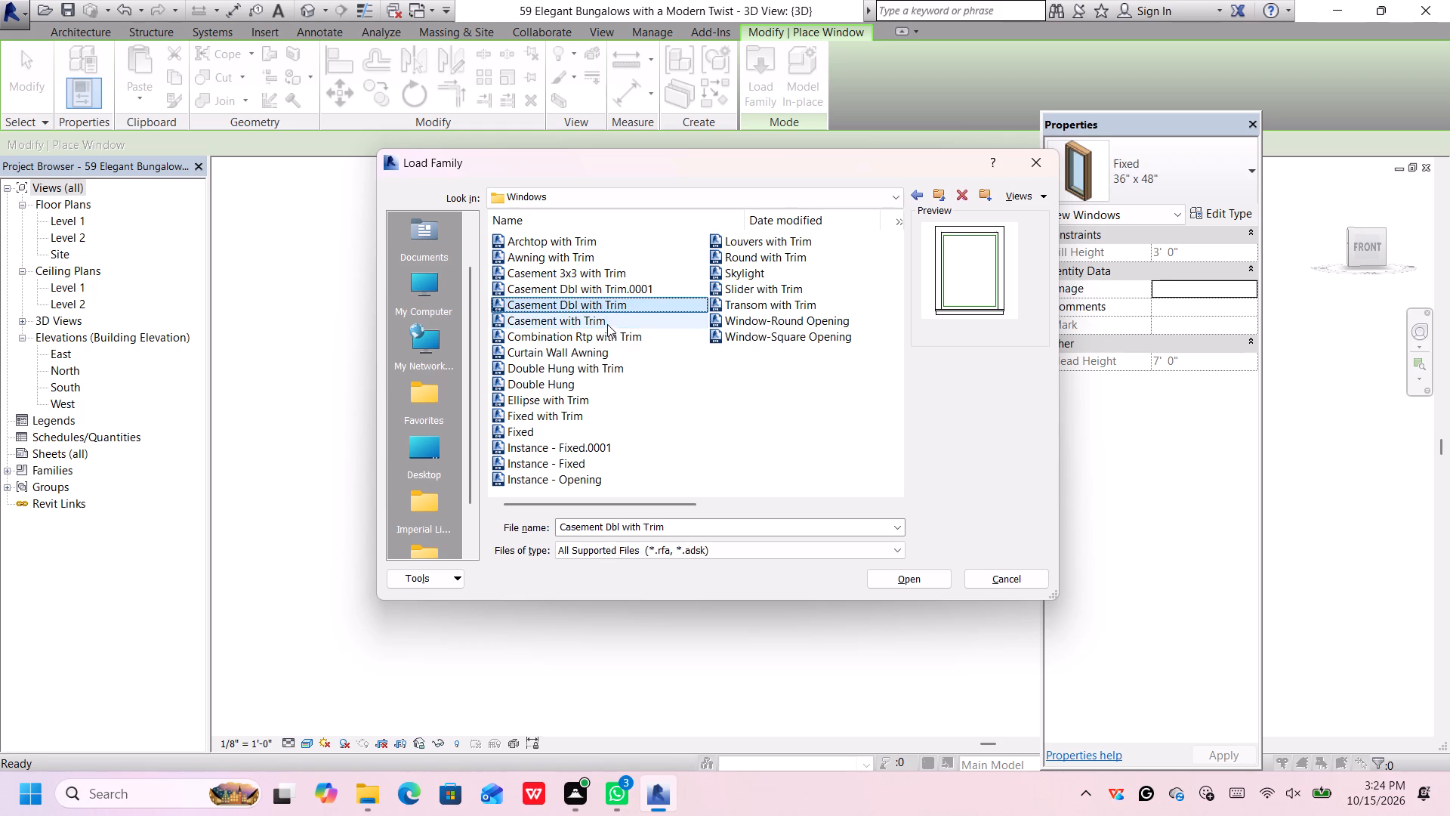
{"action": "left_click", "coordinate": [607, 337]}
{"action": "left_click", "coordinate": [608, 356]}
{"action": "left_click", "coordinate": [608, 363]}
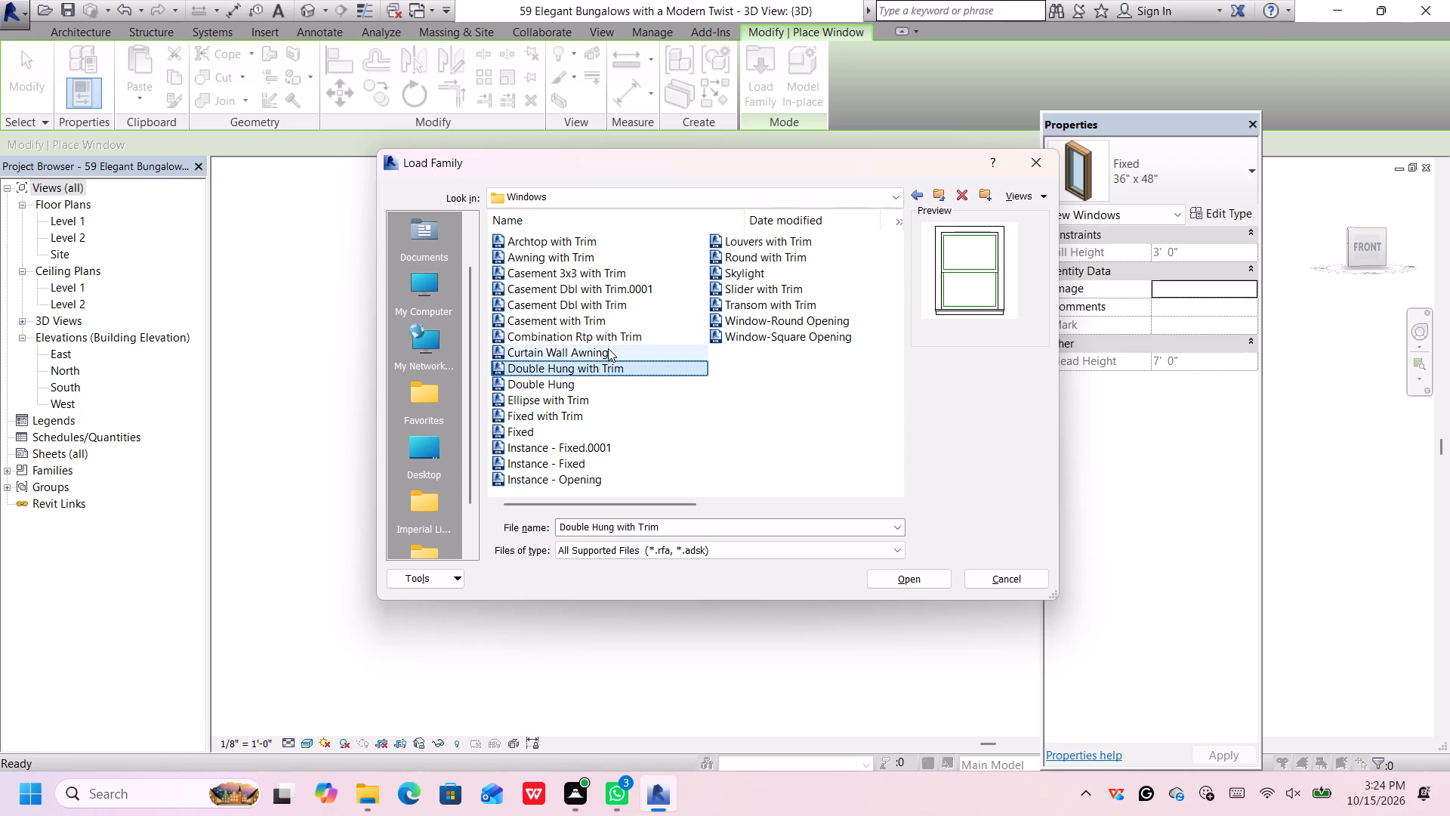
{"action": "left_click", "coordinate": [609, 350]}
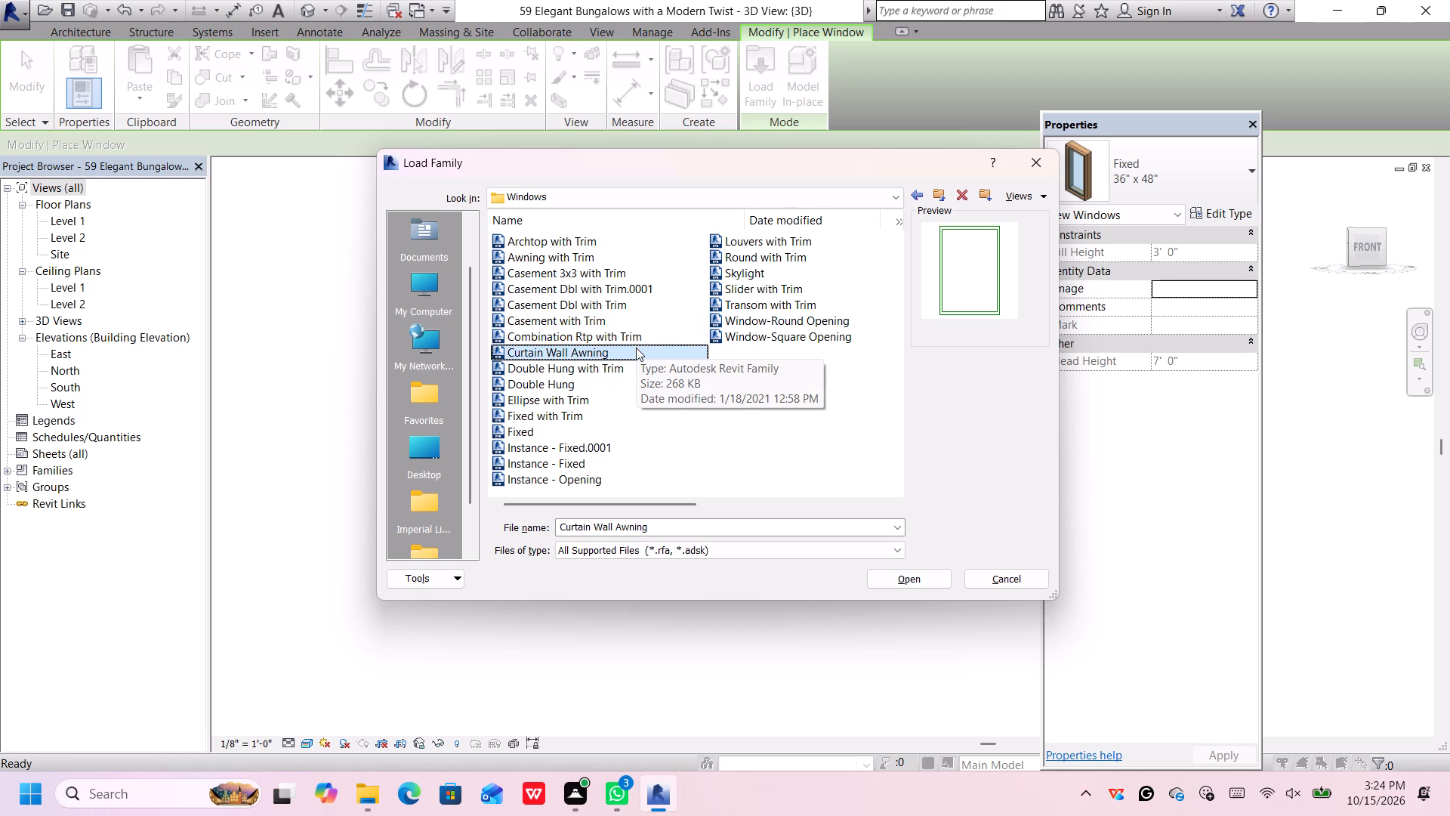
{"action": "left_click", "coordinate": [616, 369]}
{"action": "left_click", "coordinate": [625, 354]}
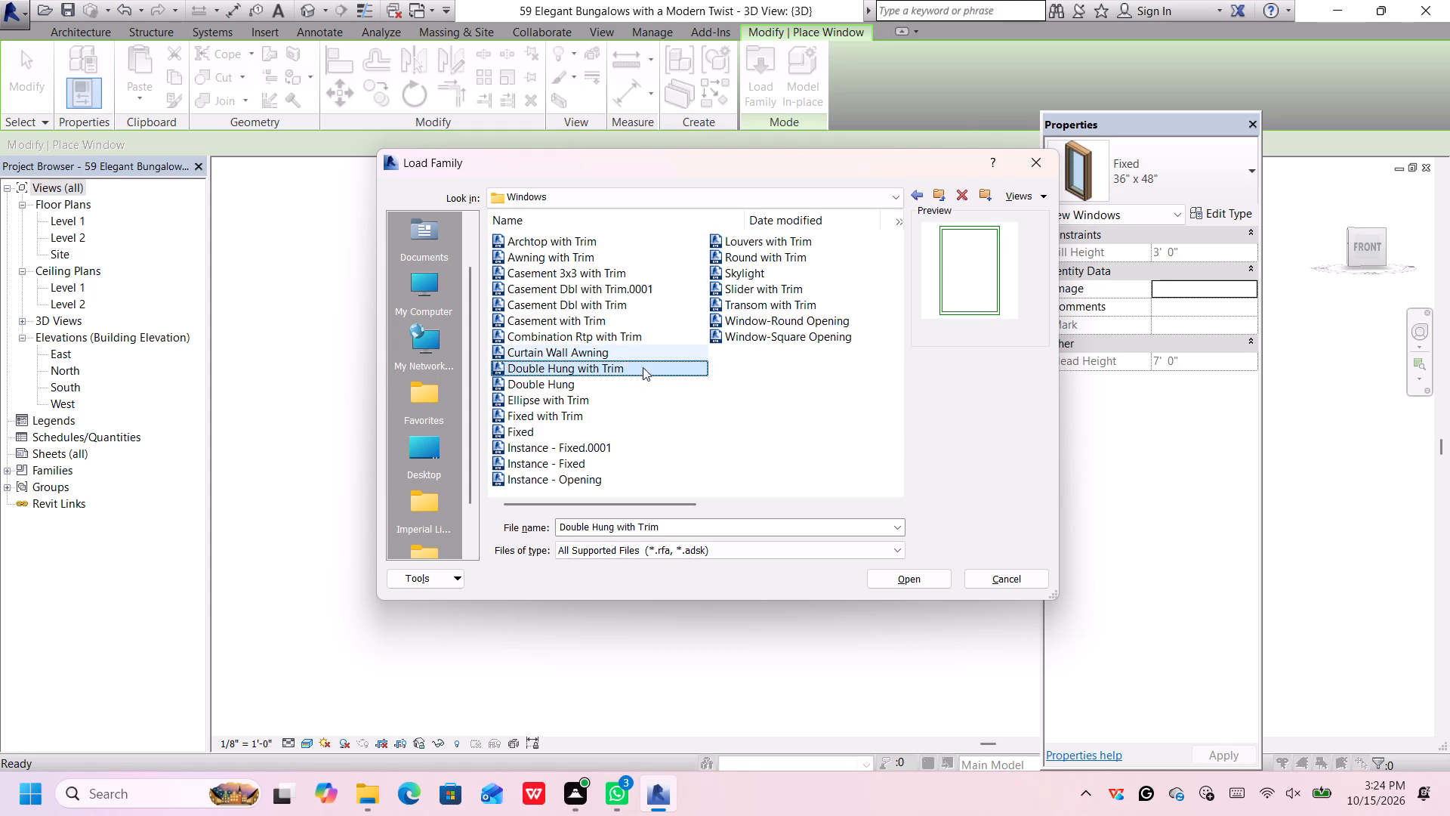
{"action": "left_click", "coordinate": [884, 580]}
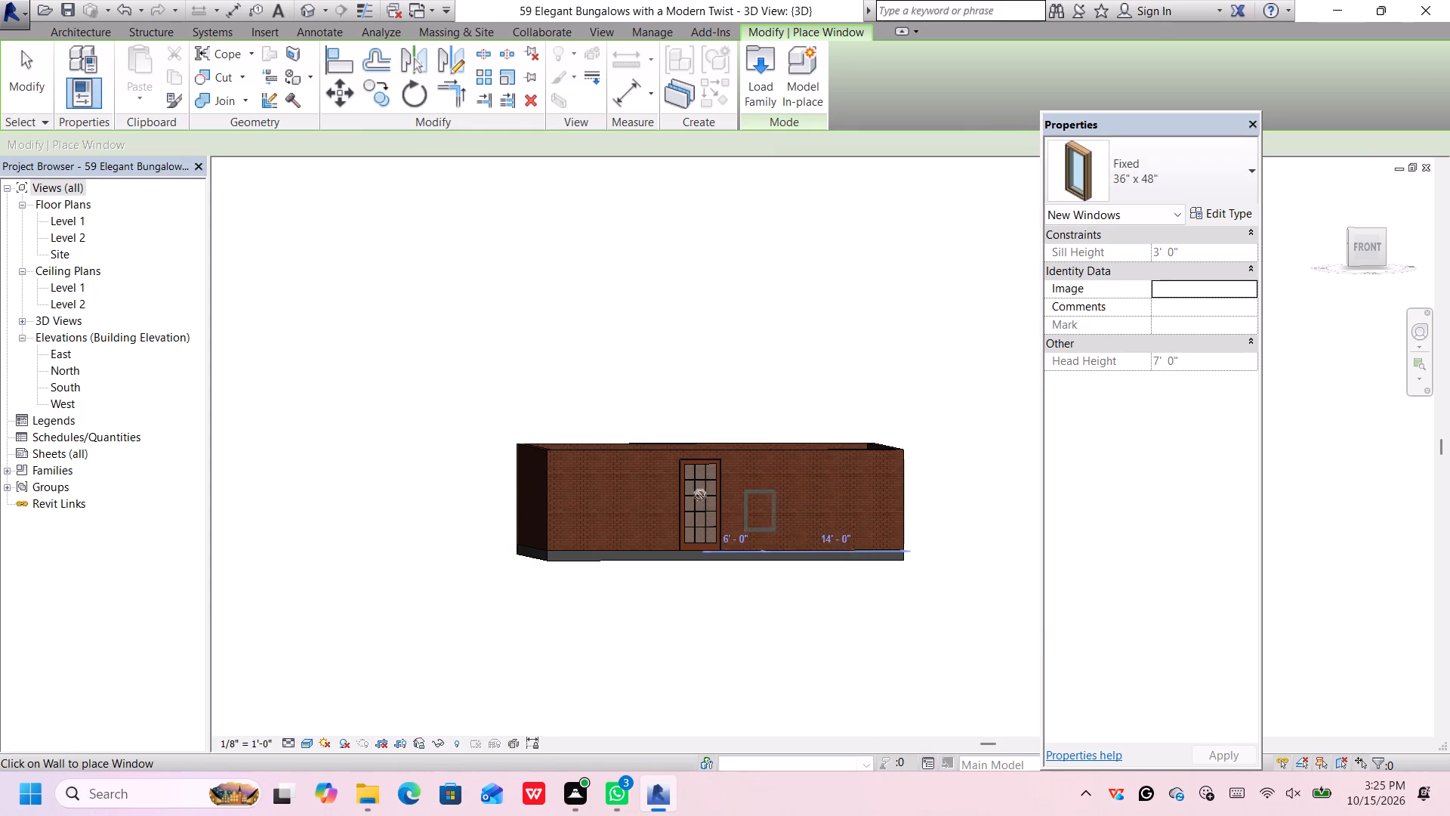
Place a Fixed 36" x 48" window on the front wall, 4'-0" from the left side wall and 11'-0" from the door.
{"action": "scroll", "coordinate": [623, 490], "scroll_direction": "up", "scroll_amount": 3}
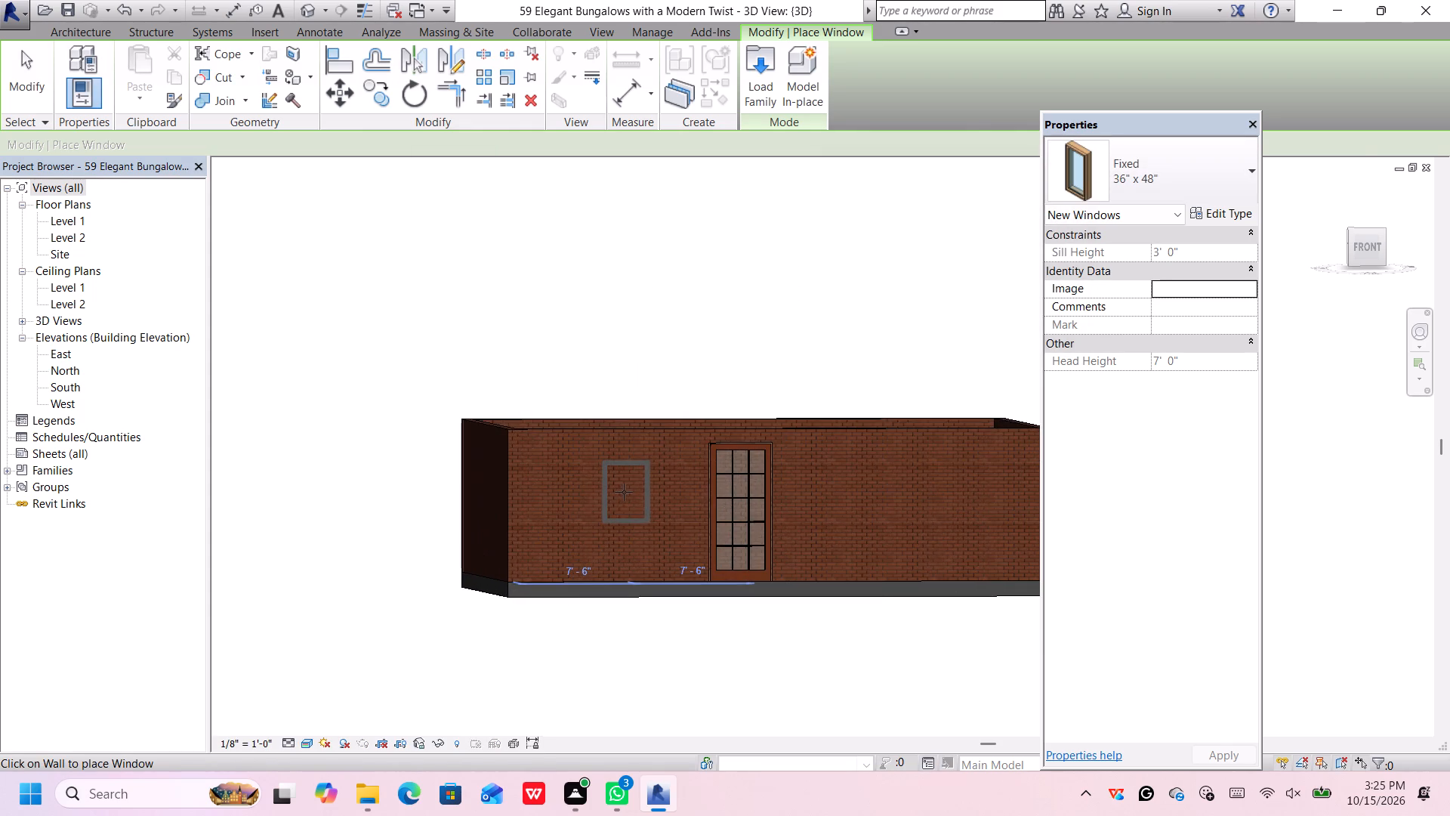
{"action": "scroll", "coordinate": [624, 492], "scroll_direction": "up", "scroll_amount": 2}
{"action": "scroll", "coordinate": [624, 492], "scroll_direction": "down", "scroll_amount": 2}
{"action": "scroll", "coordinate": [624, 492], "scroll_direction": "up", "scroll_amount": 1}
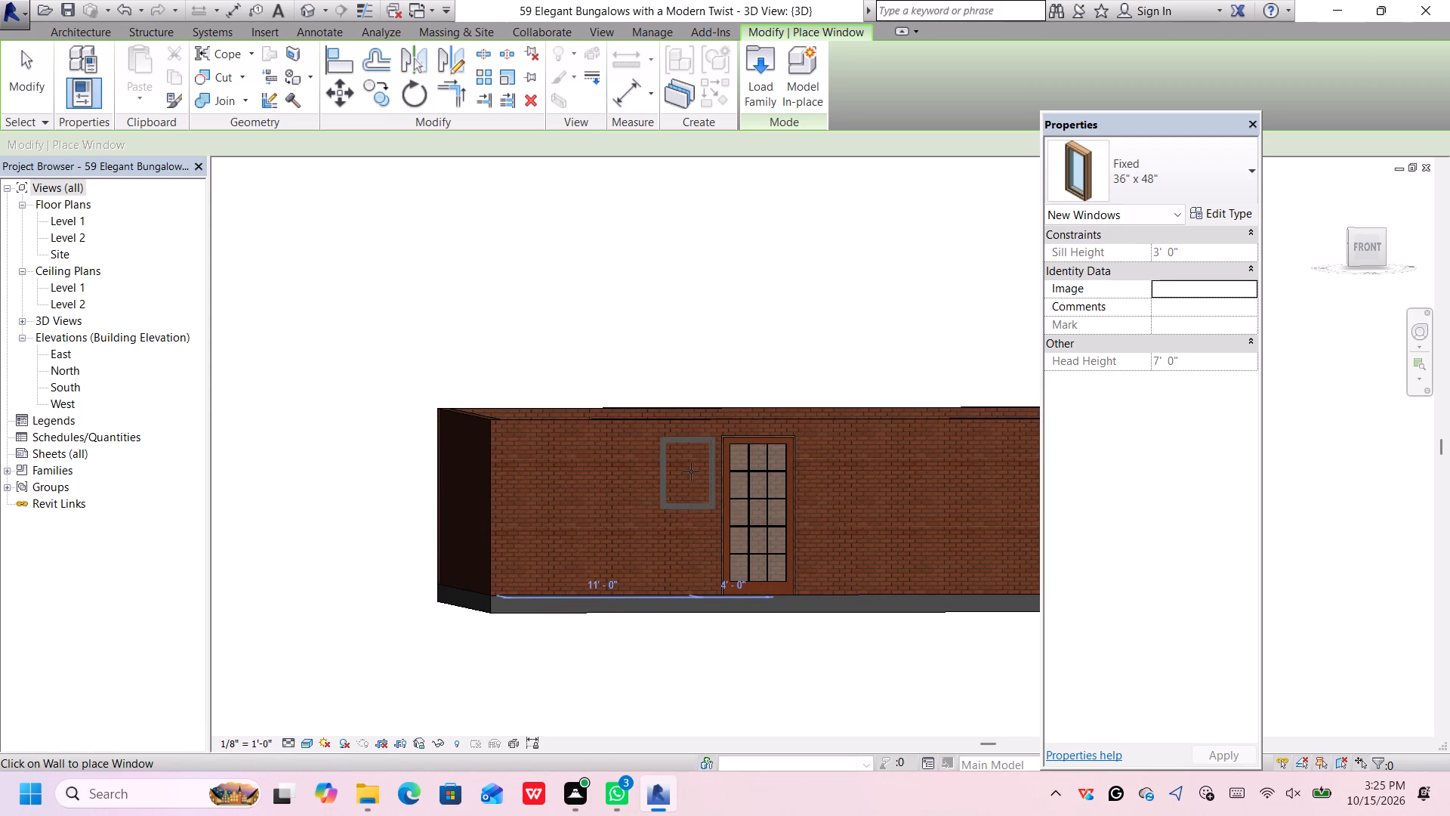
{"action": "left_click", "coordinate": [563, 477]}
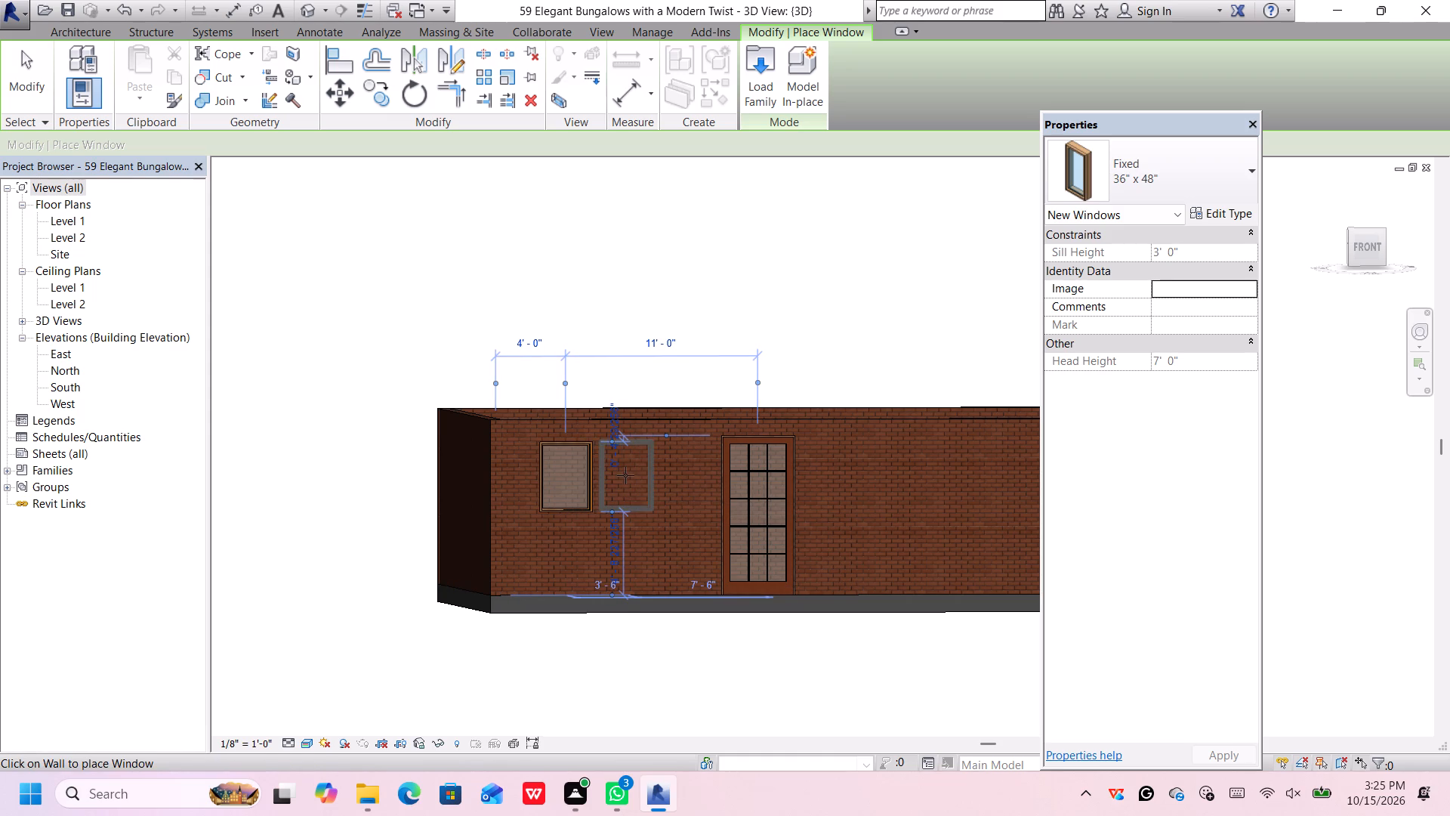
{"action": "key", "text": "space"}
{"action": "key", "text": "Escape"}
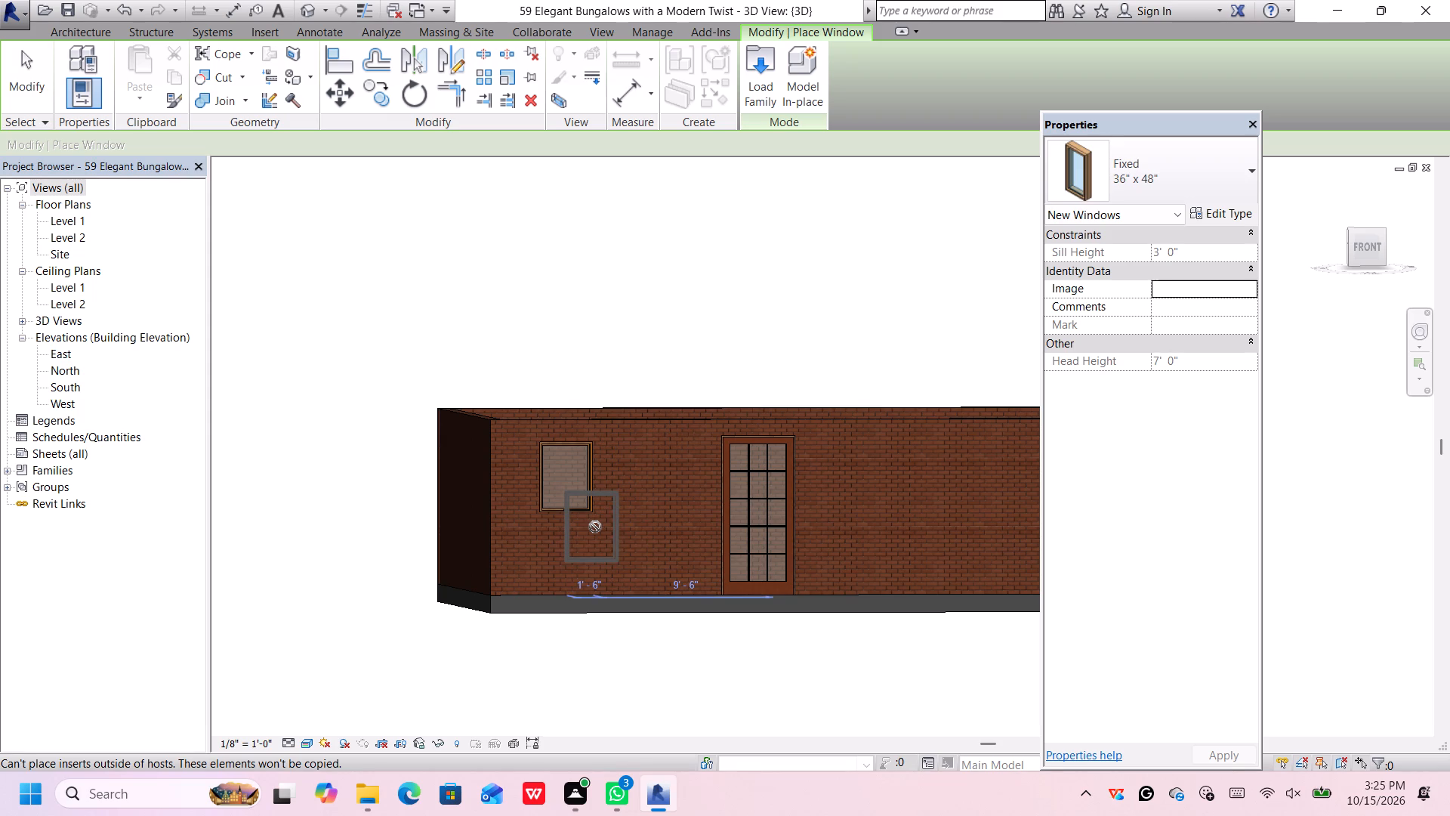
{"action": "key", "text": "Escape"}
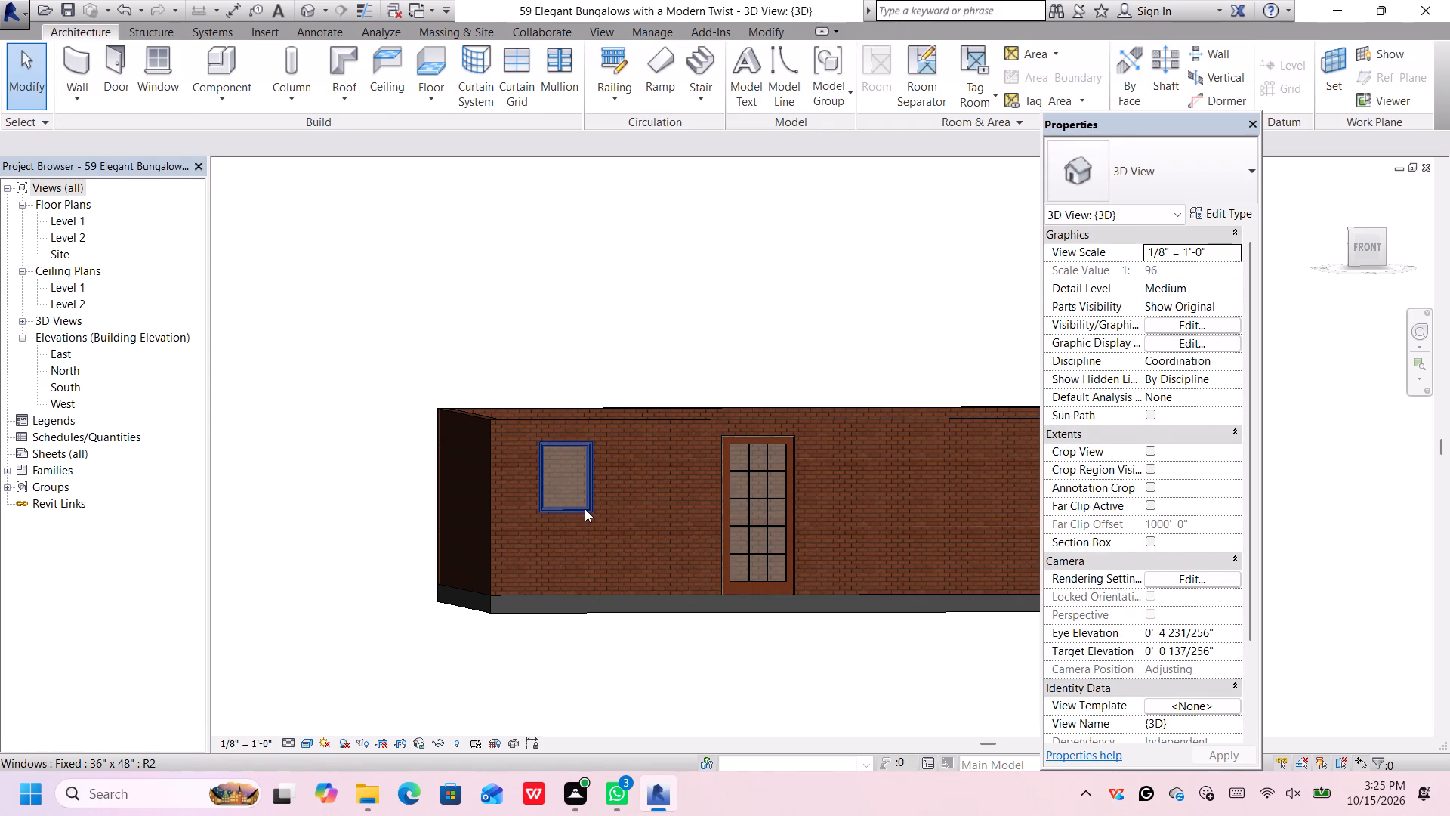
Change the type of the front wall's window to Fixed 36" x 72".
{"action": "left_click", "coordinate": [585, 508]}
{"action": "left_click", "coordinate": [1214, 181]}
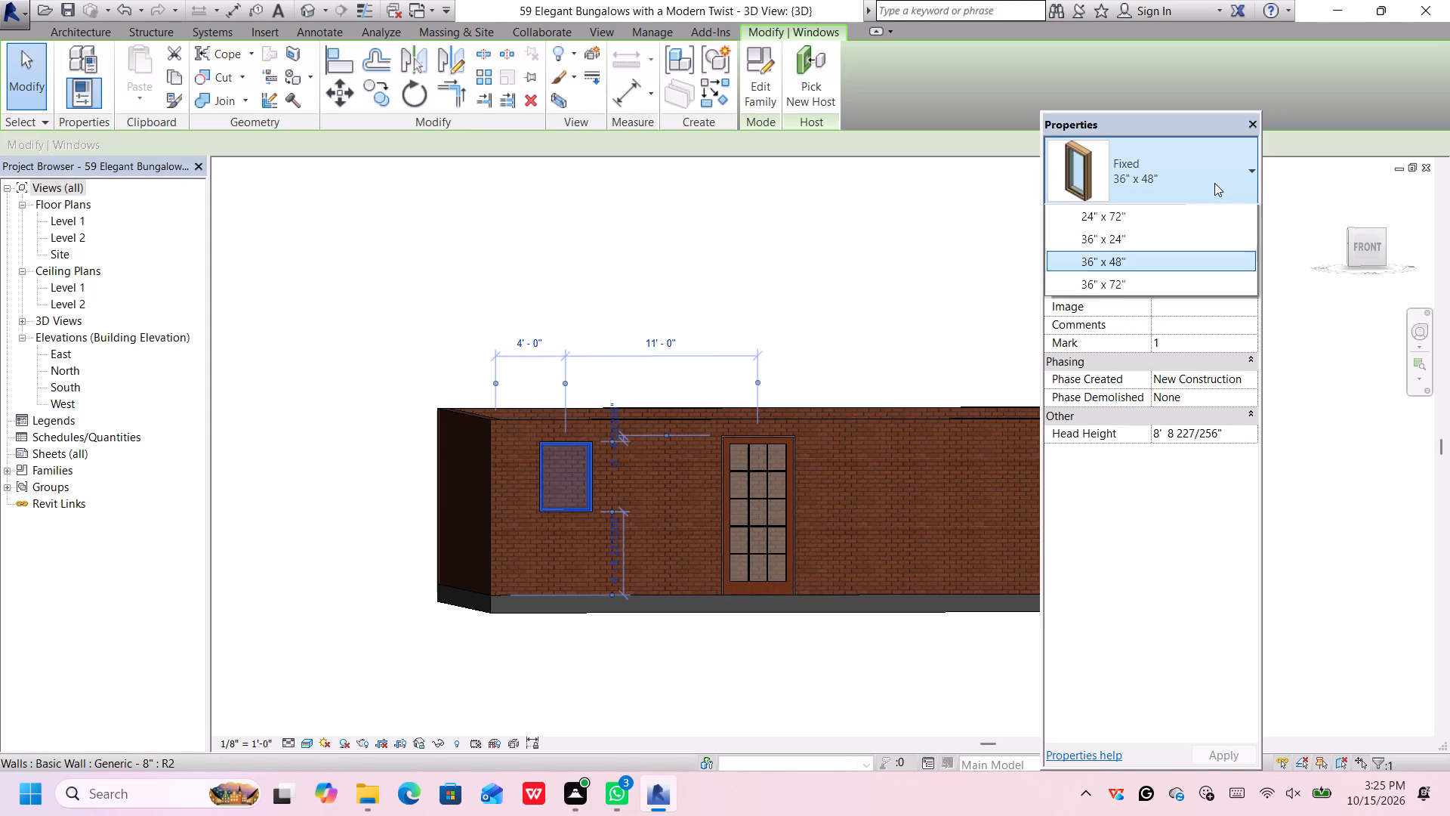
{"action": "left_click", "coordinate": [1134, 456]}
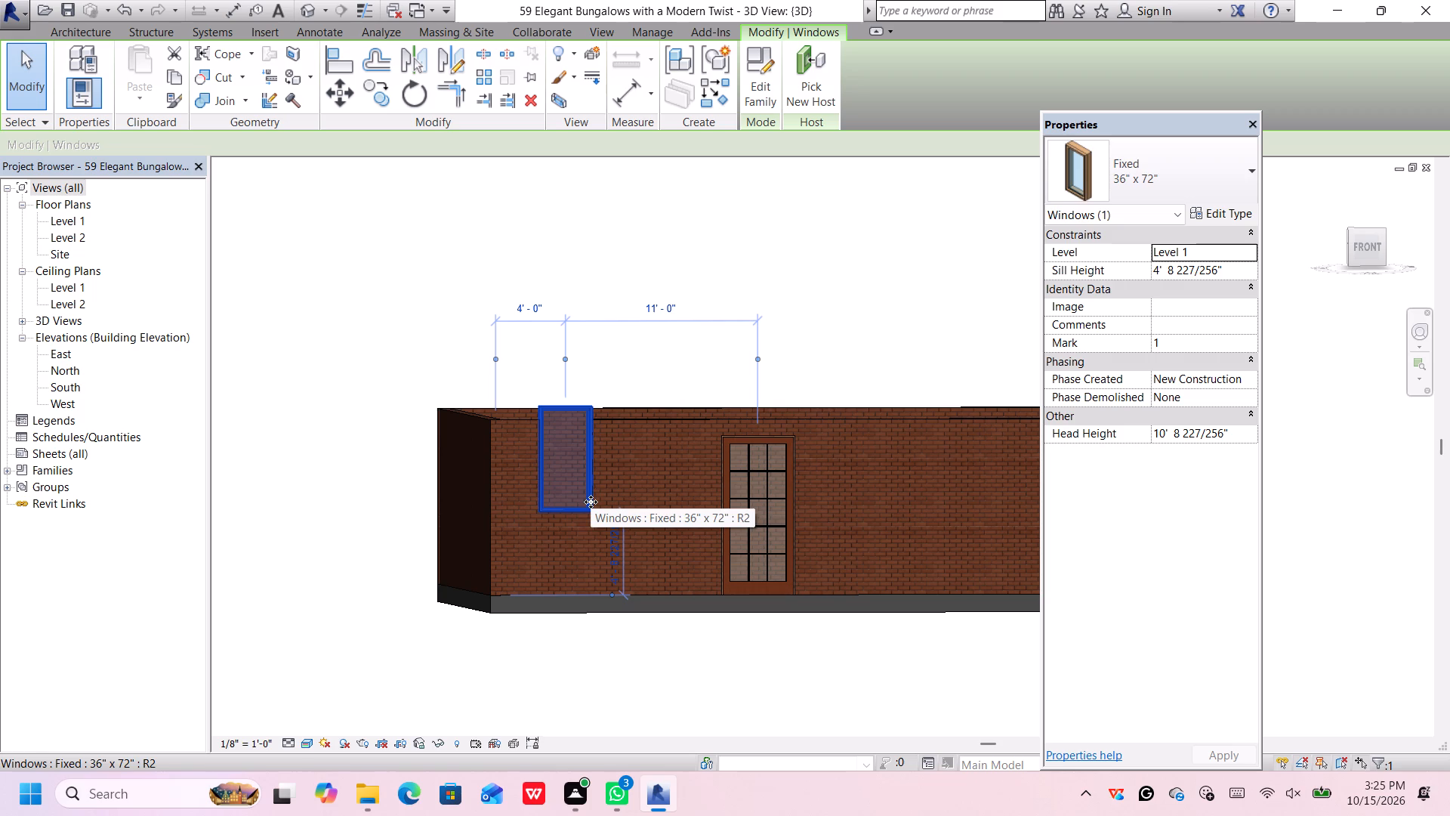
Nudge the window down the front wall to a sill height of about 2'-11 7/8", nearly level with the door head.
{"action": "key", "text": "Down"}
{"action": "key", "text": "Down"}
{"action": "key", "text": "Down"}
{"action": "key", "text": "Down"}
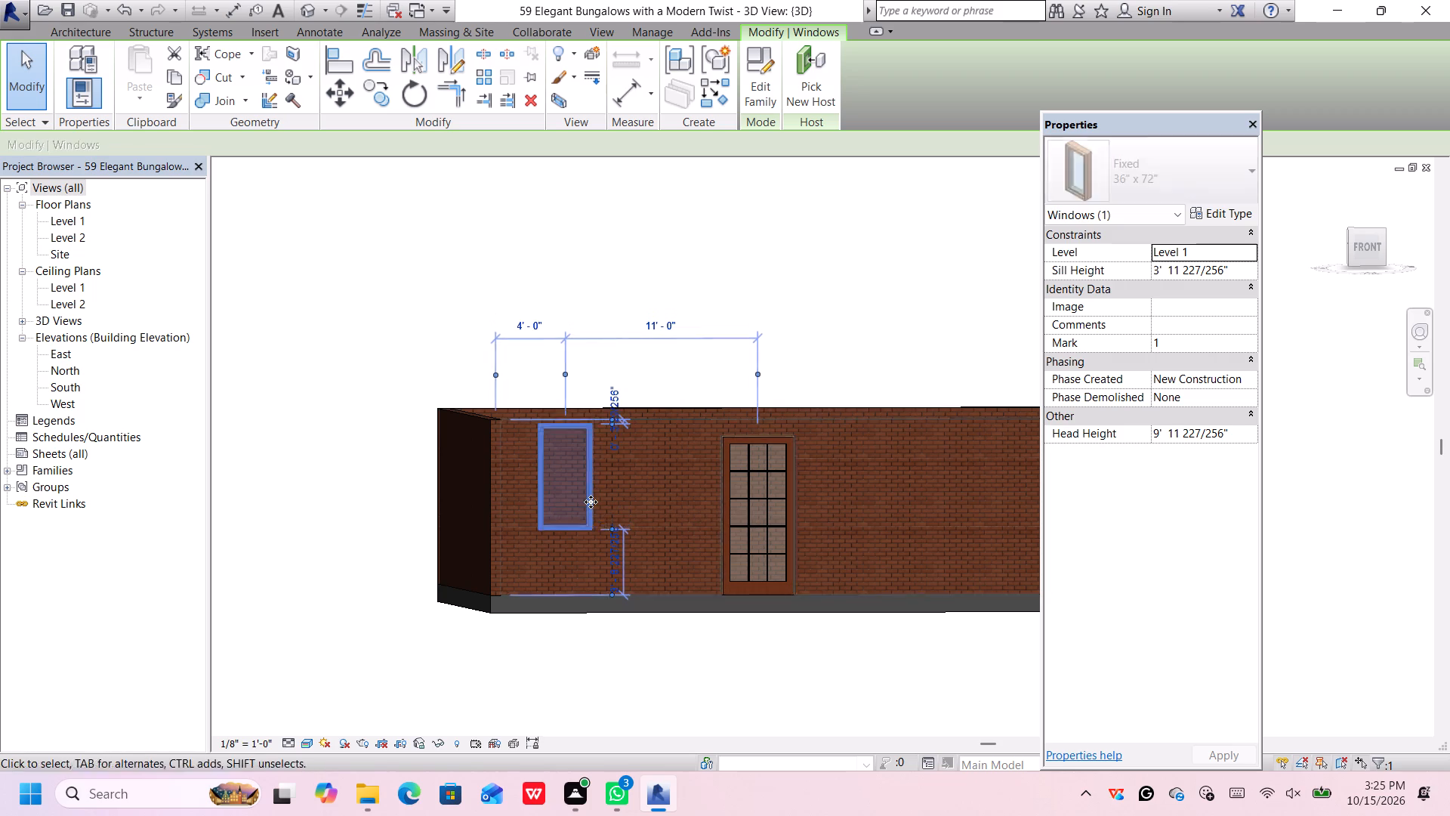
{"action": "key", "text": "Down"}
{"action": "key", "text": "Down"}
{"action": "key", "text": "Down"}
{"action": "key", "text": "Down"}
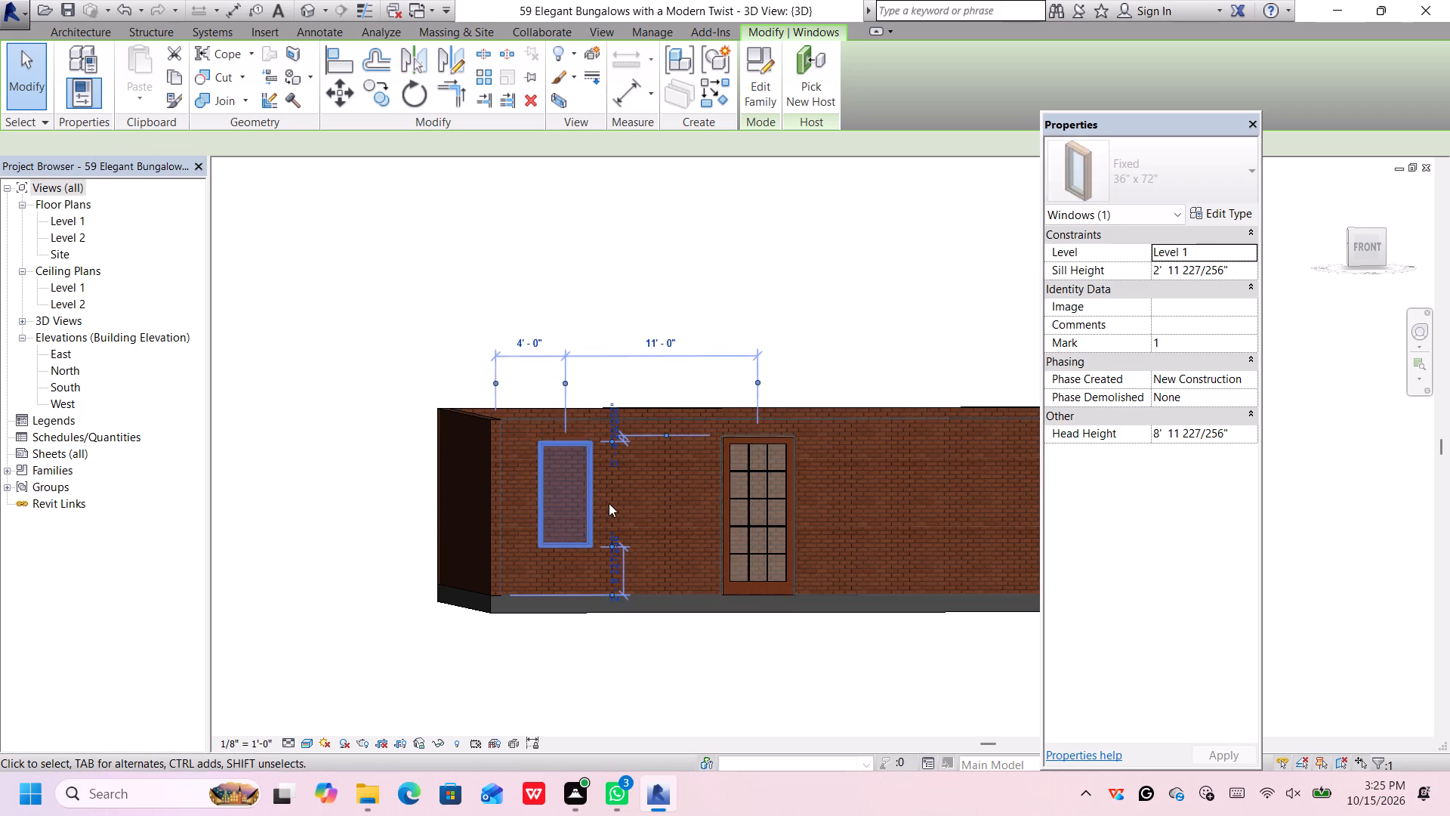
Nudge the Fixed 36" x 72" window up the front wall by one increment to a sill height of about 2'-11 7/8".
{"action": "key", "text": "Up"}
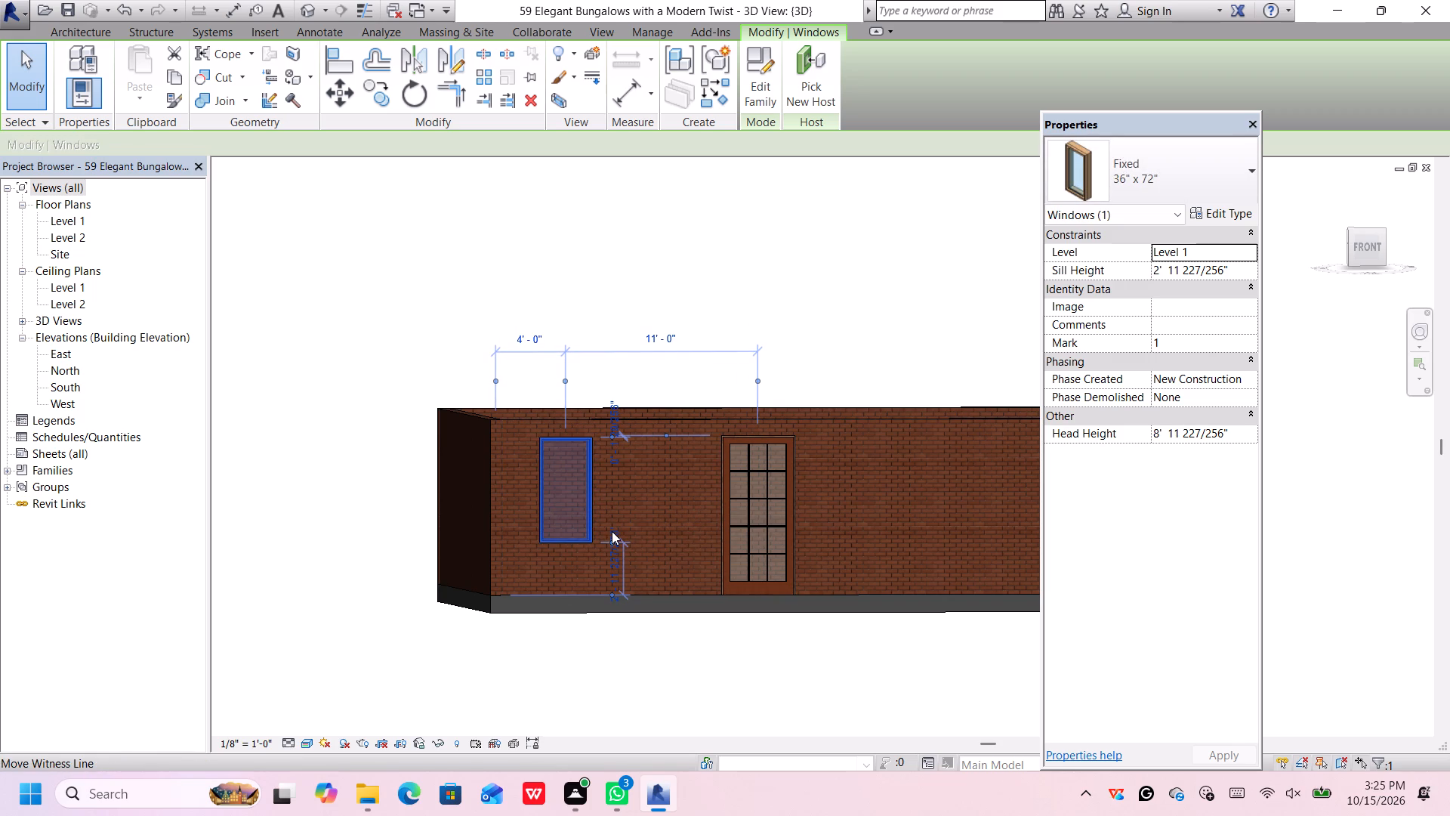
{"action": "scroll", "coordinate": [613, 530], "scroll_direction": "down", "scroll_amount": 2}
{"action": "middle_click_drag", "start_coordinate": [610, 534], "coordinate": [551, 517]}
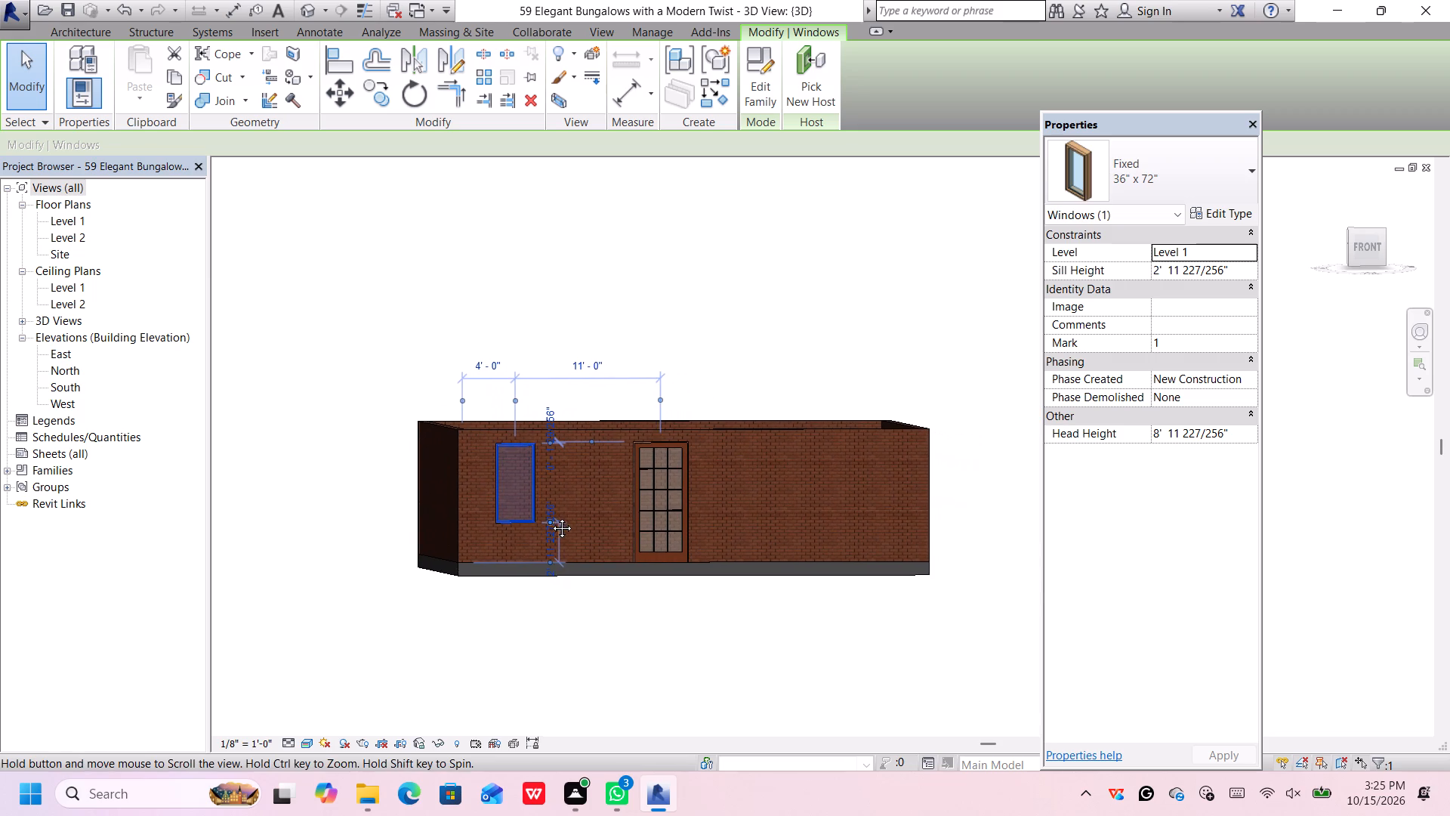
{"action": "middle_click_drag", "start_coordinate": [551, 517], "coordinate": [553, 517]}
{"action": "scroll", "coordinate": [565, 518], "scroll_direction": "up", "scroll_amount": 2}
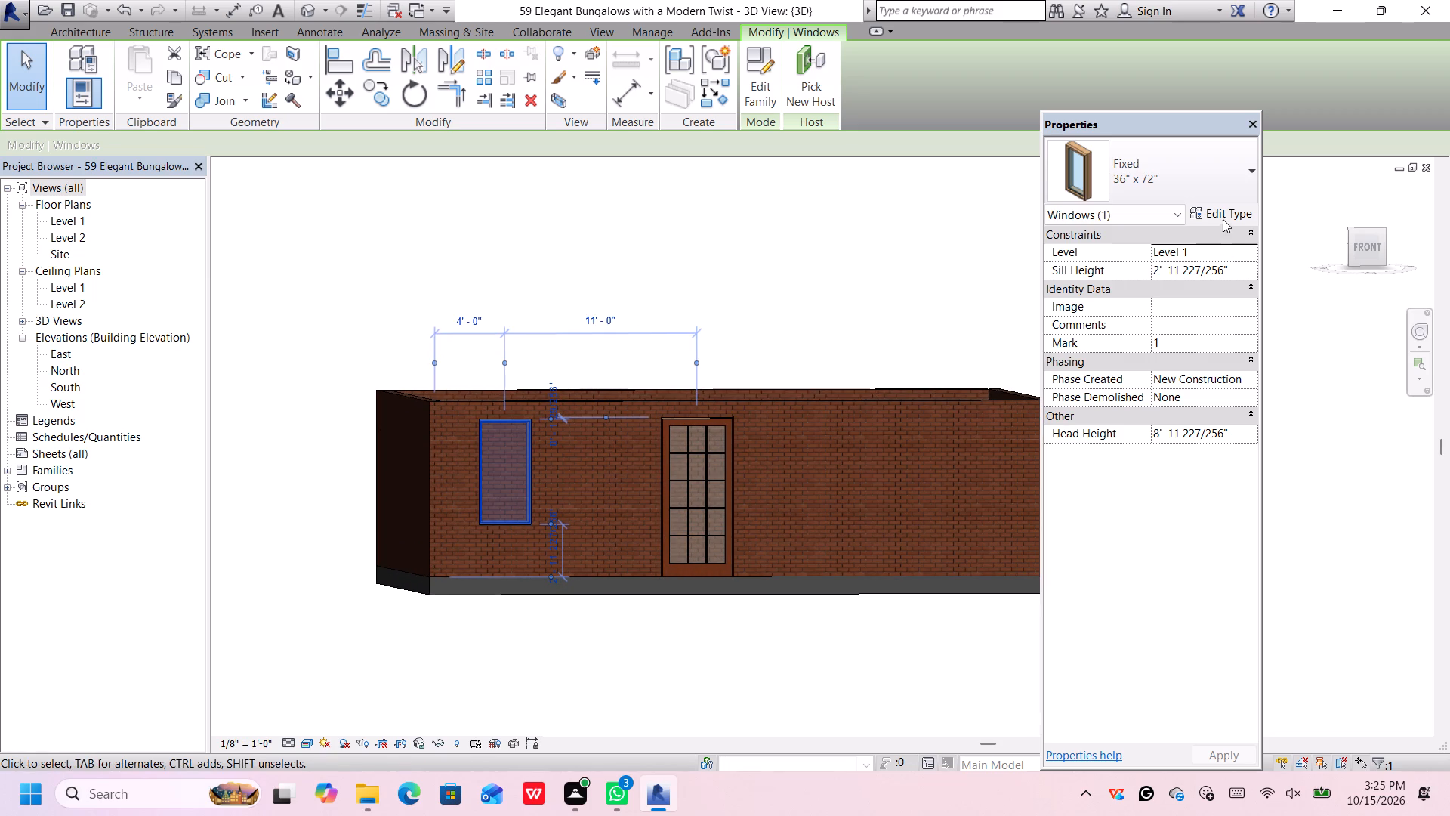
{"action": "left_click", "coordinate": [895, 290]}
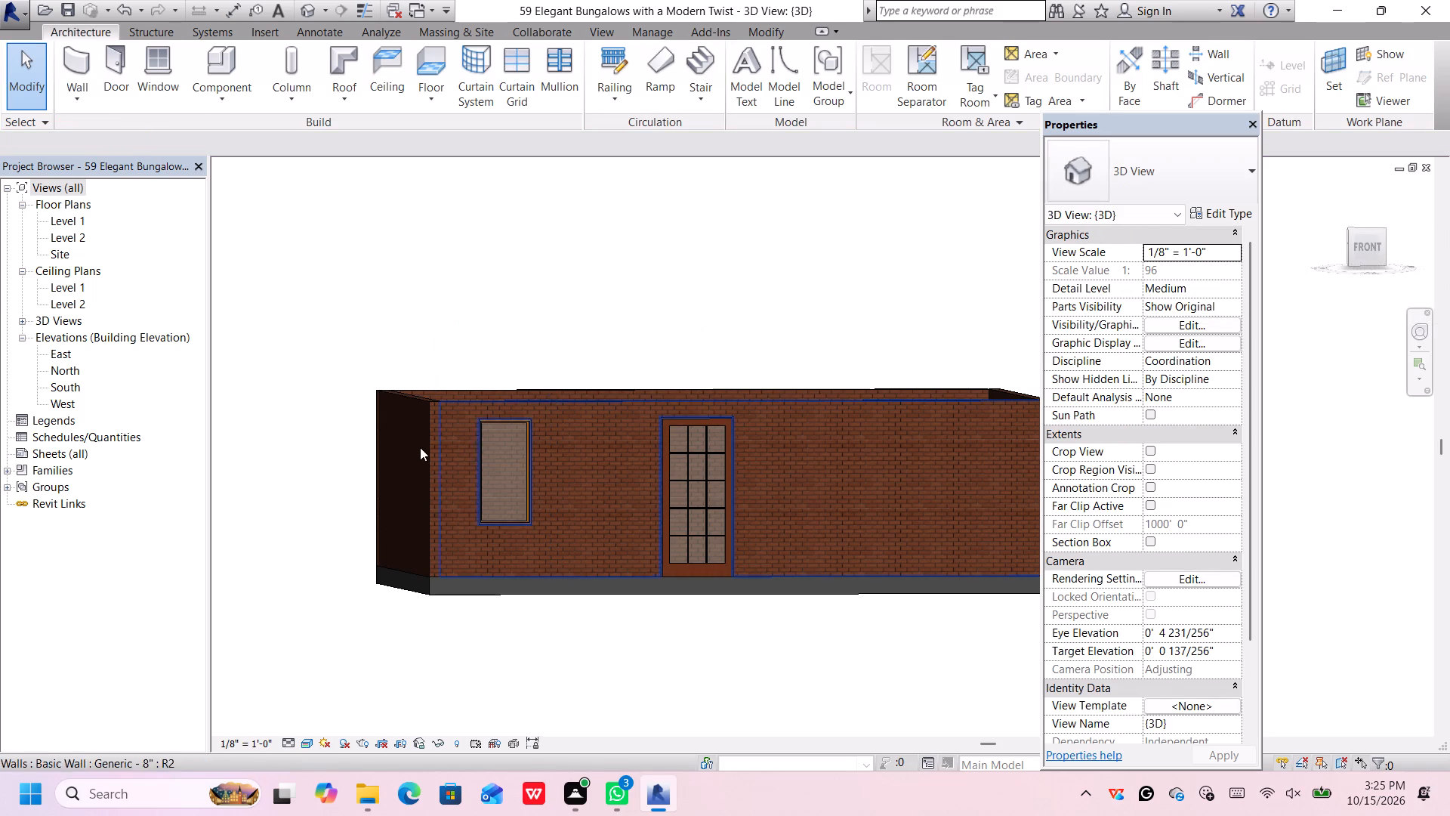
Set the sash material of the front window's Fixed 36" x 72" type to Steel, Carbon.
{"action": "left_click", "coordinate": [526, 440]}
{"action": "left_click", "coordinate": [1214, 207]}
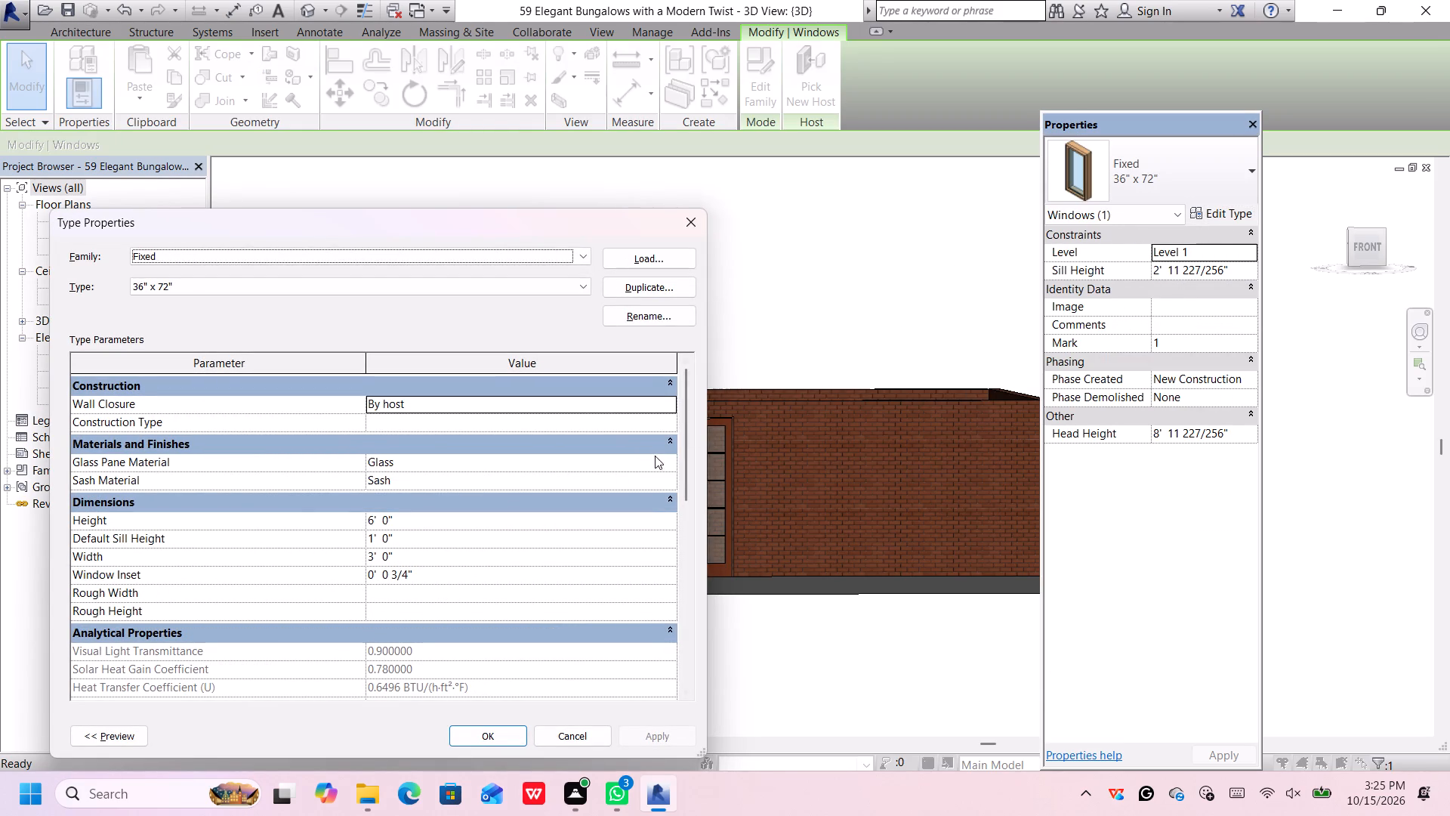
{"action": "left_click", "coordinate": [665, 459]}
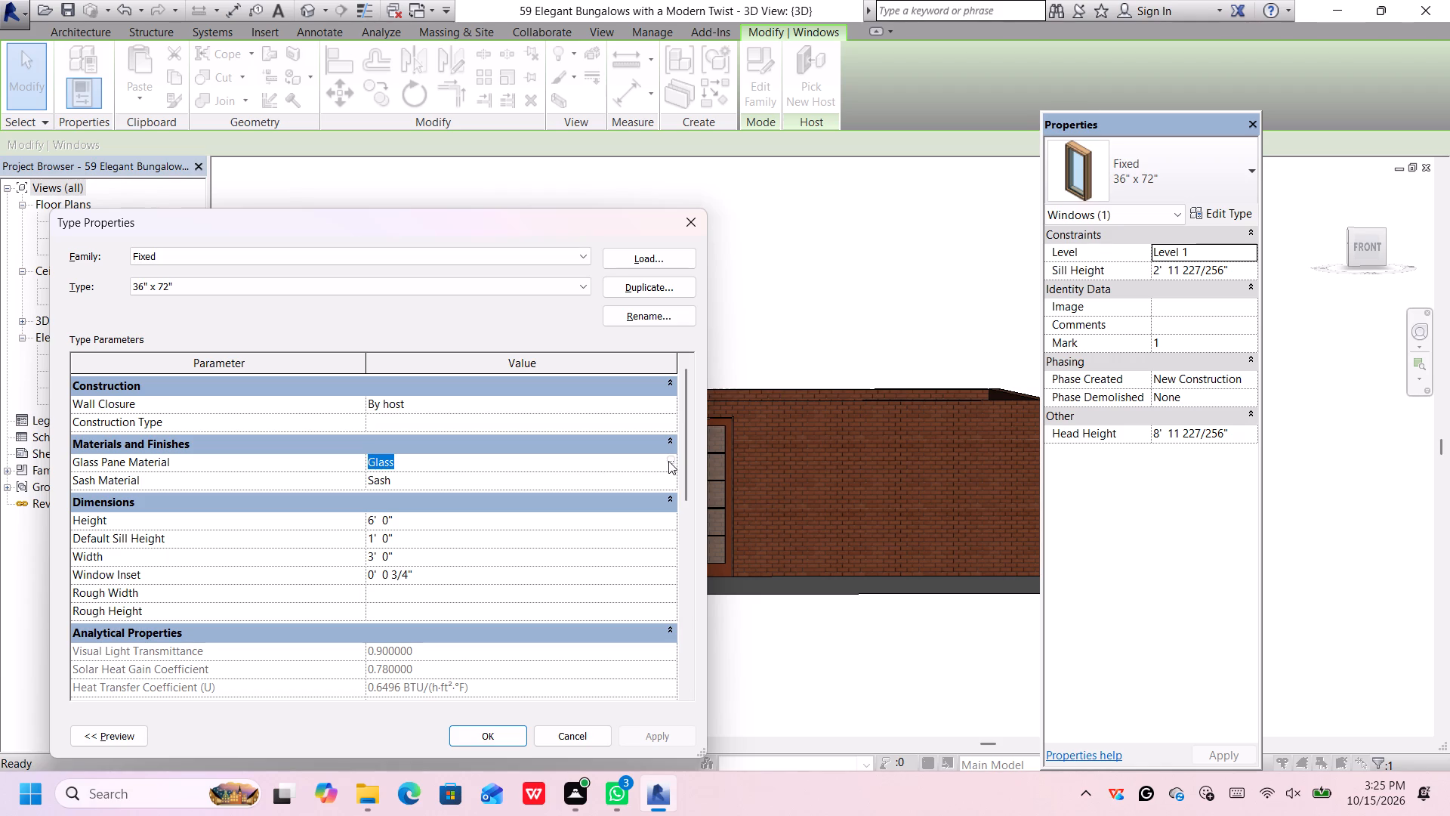
{"action": "left_click", "coordinate": [672, 480]}
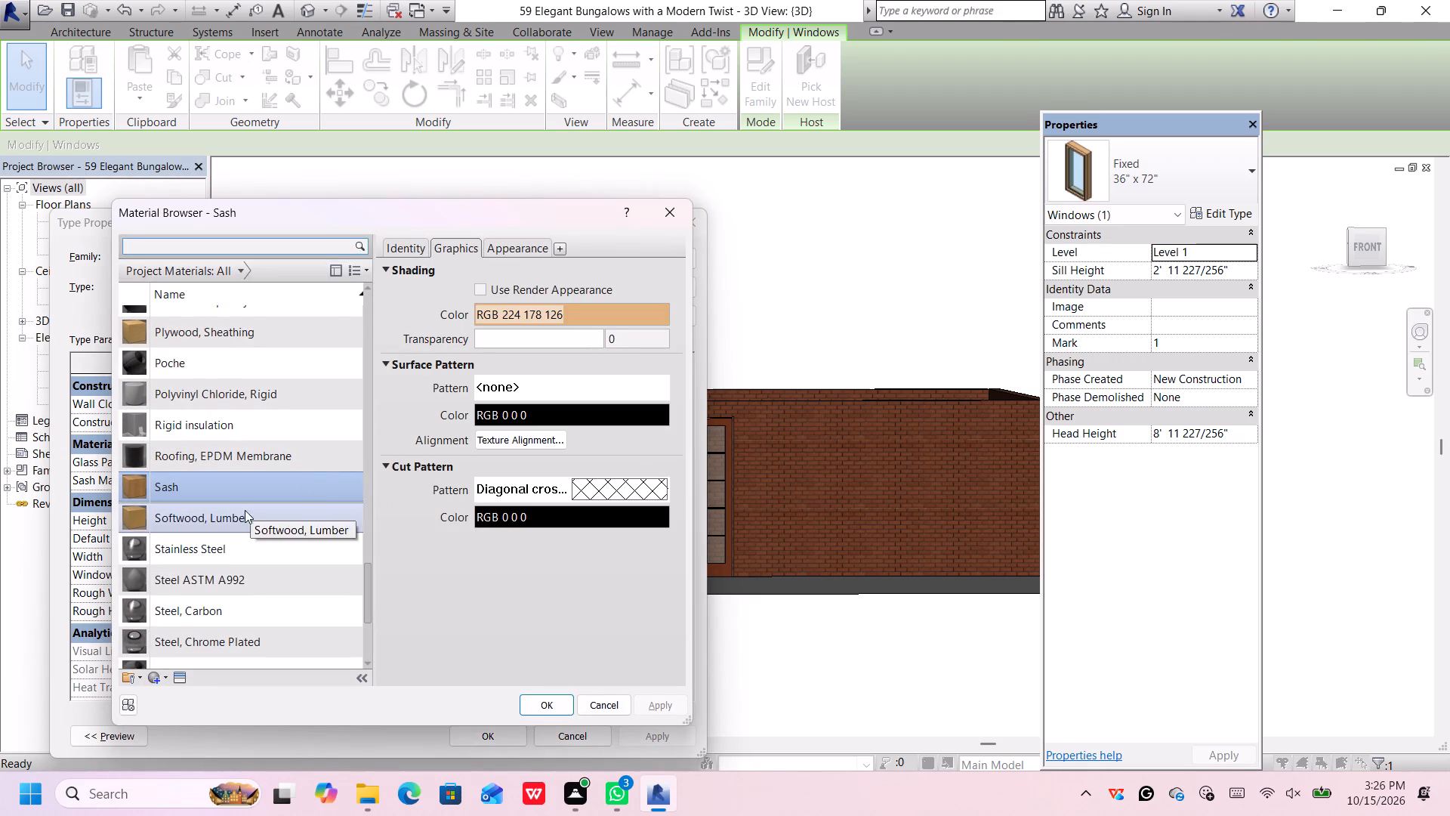
{"action": "scroll", "coordinate": [236, 440], "scroll_direction": "down", "scroll_amount": 2}
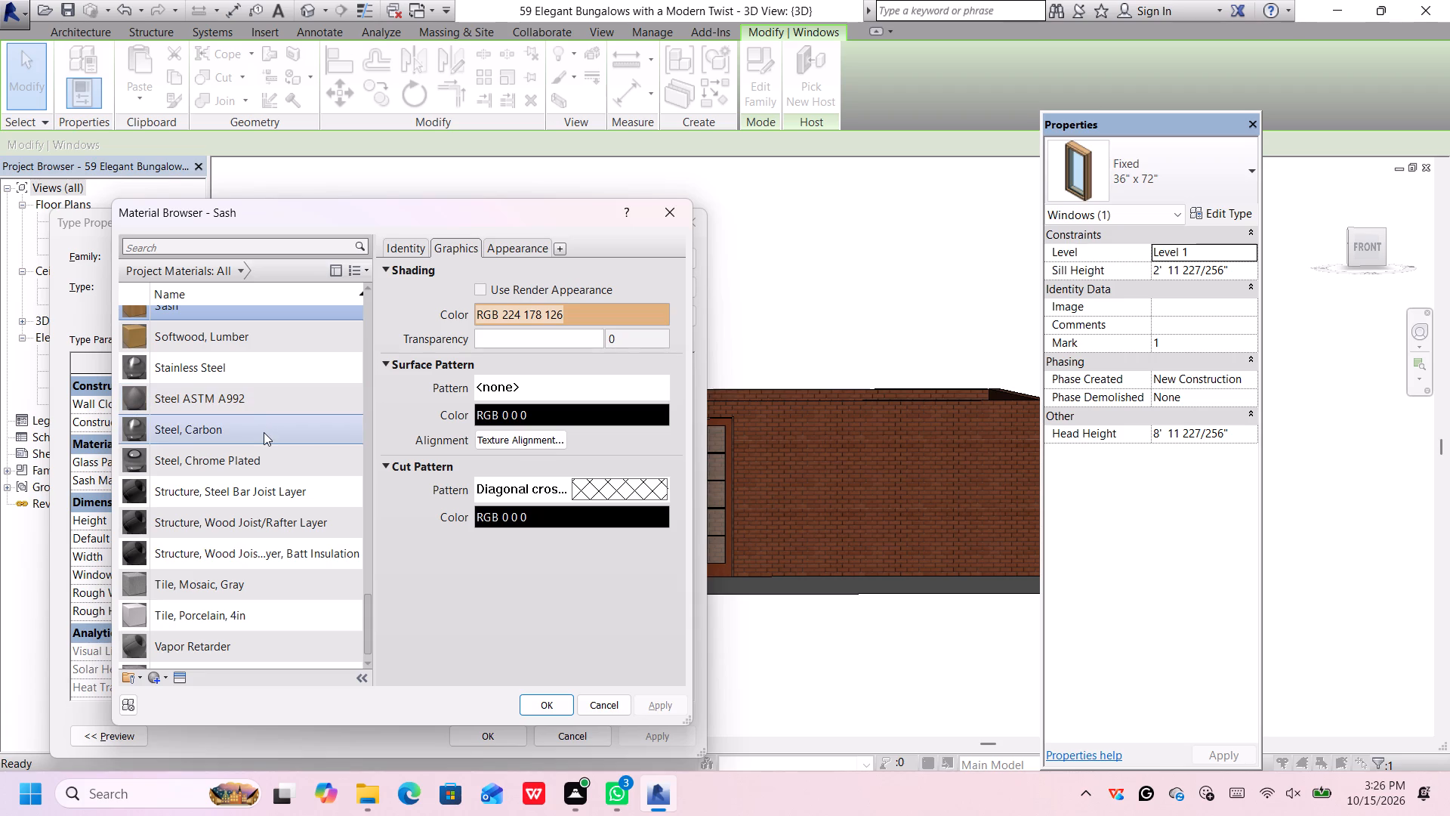
{"action": "left_click", "coordinate": [264, 432]}
{"action": "left_click", "coordinate": [533, 703]}
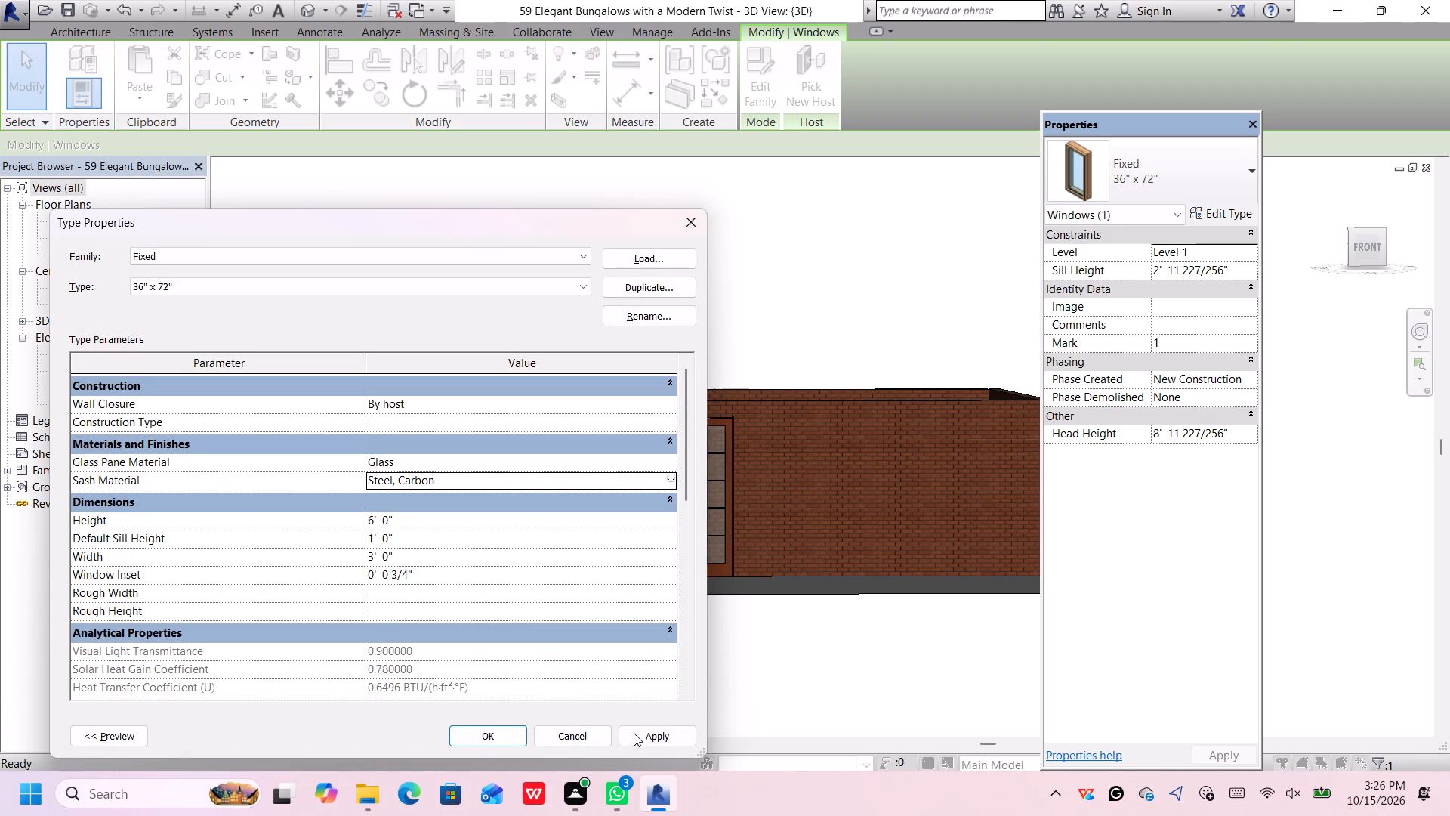
{"action": "left_click", "coordinate": [643, 741]}
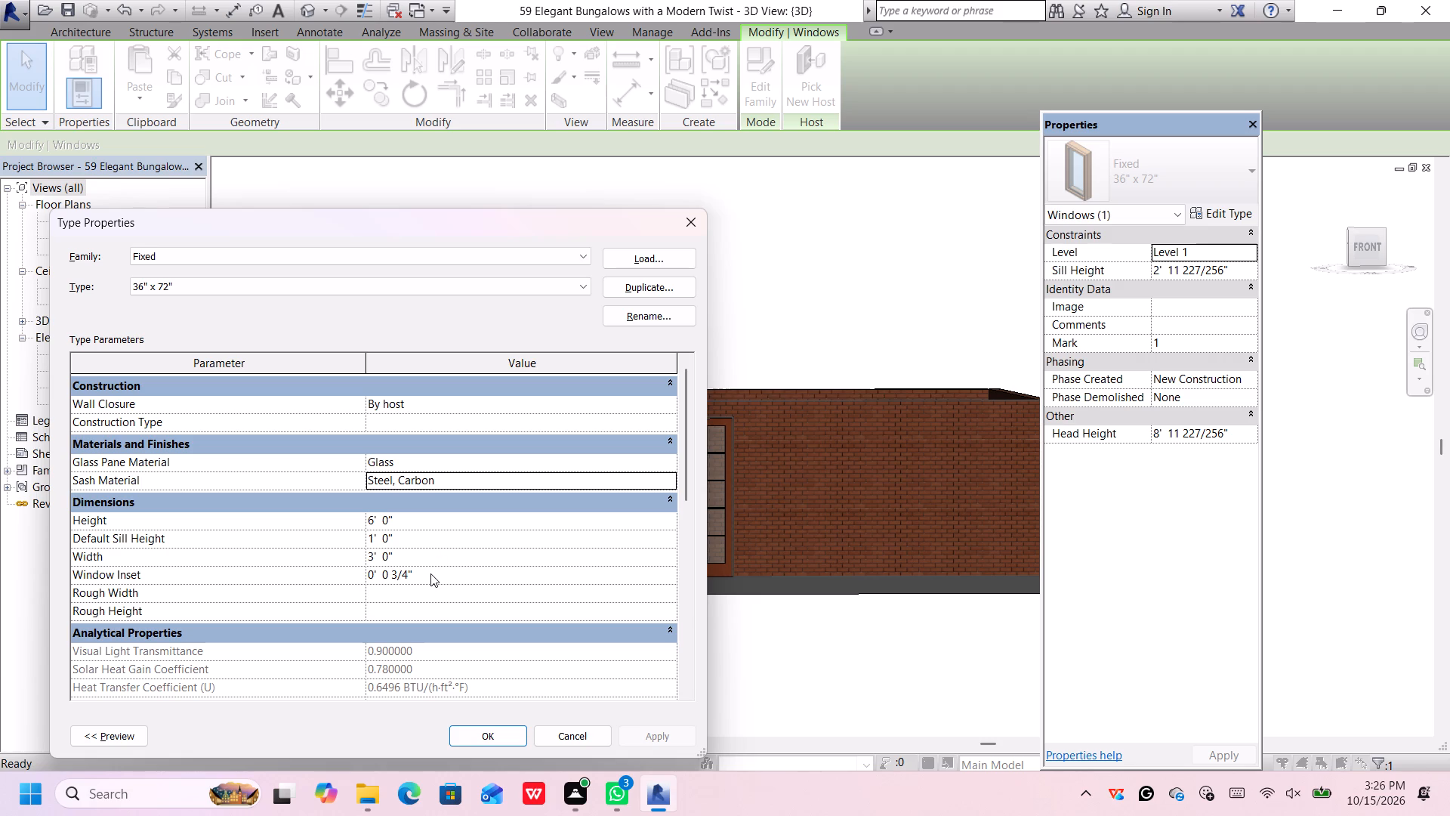
Set the Window Inset of the Fixed 36" x 72" window type to 6".
{"action": "left_click", "coordinate": [430, 573]}
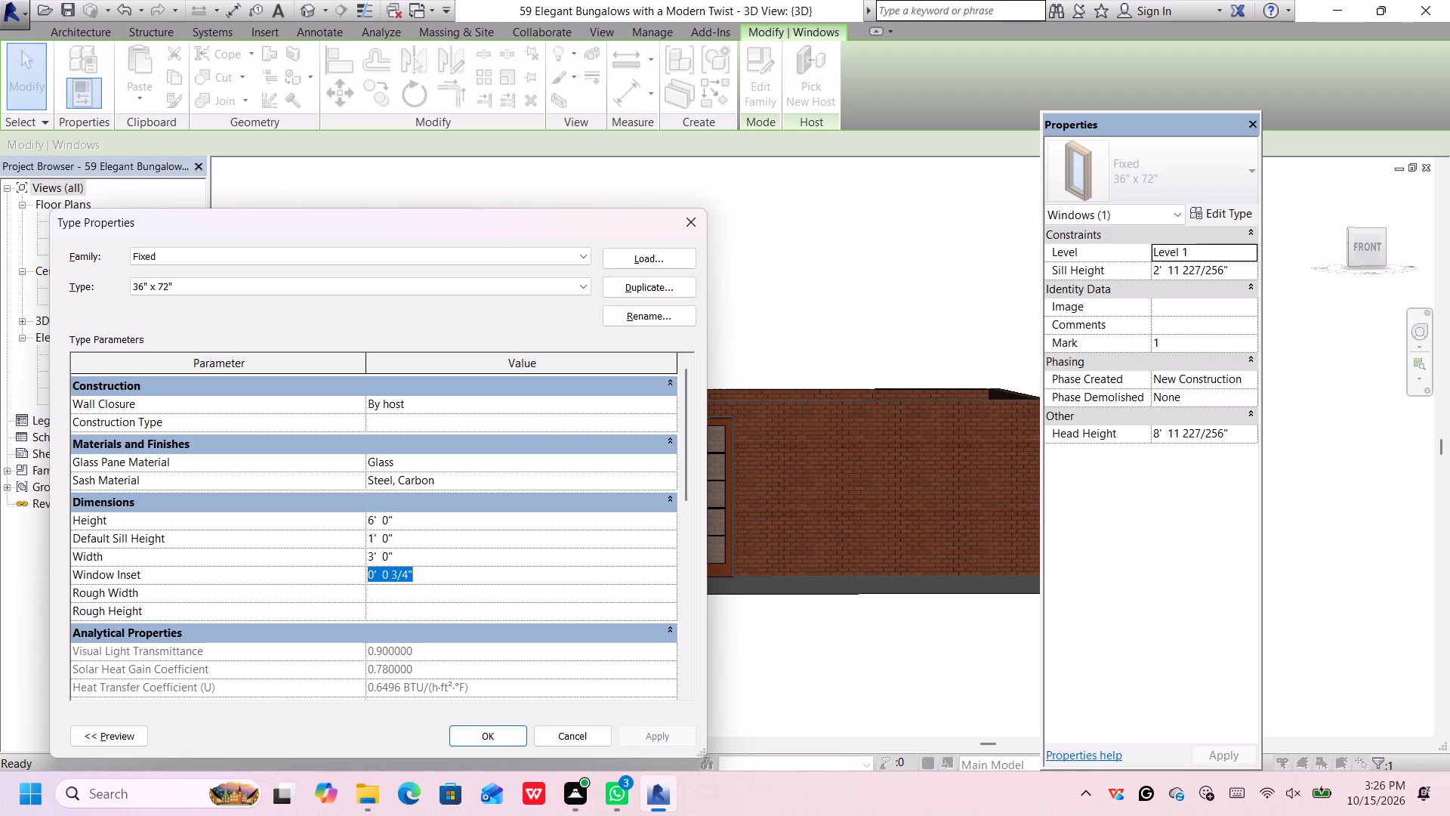
{"action": "key", "text": "BackSpace"}
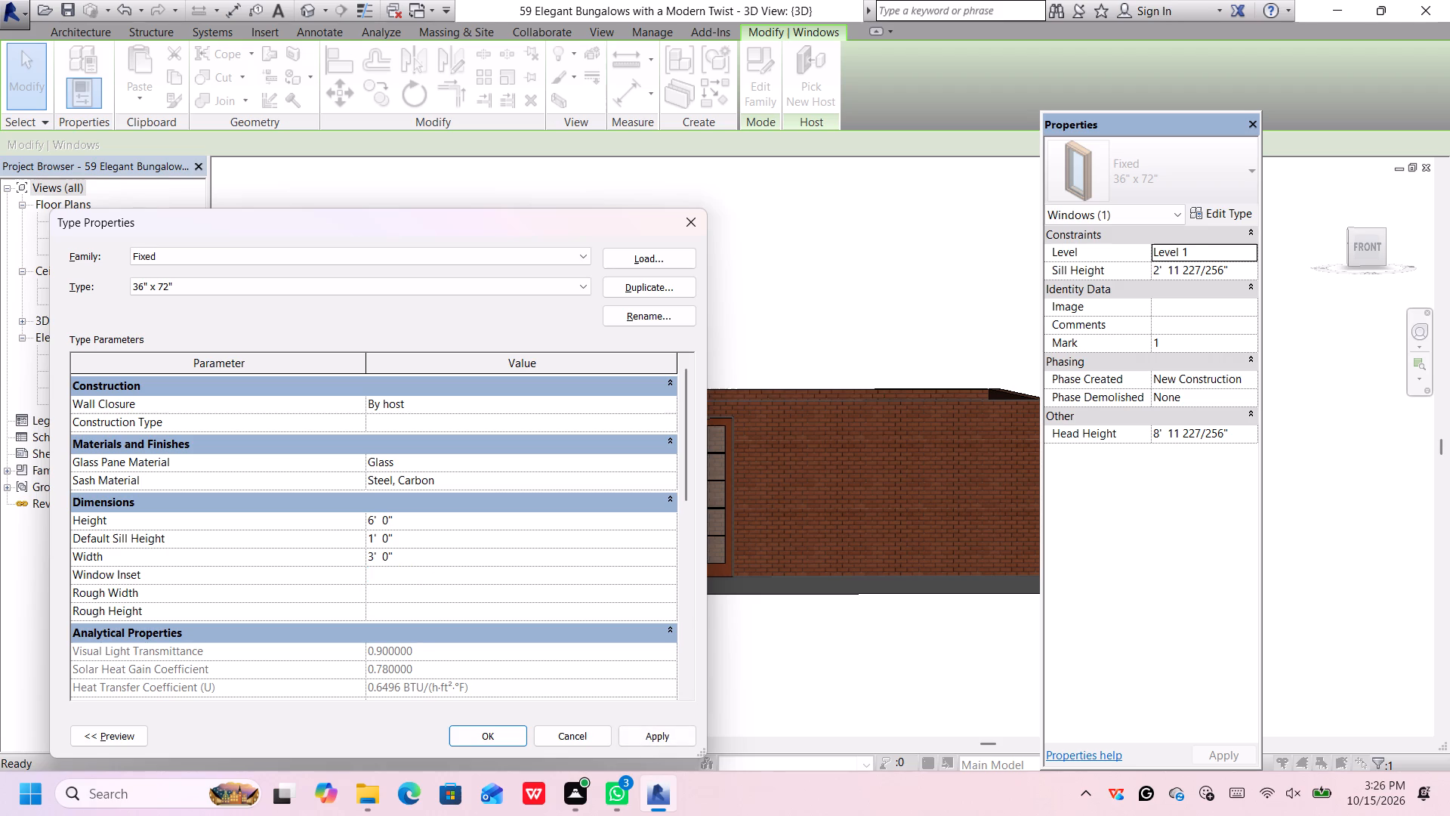
{"action": "key", "text": "6"}
{"action": "key", "text": "shift+quotedbl"}
{"action": "key", "text": "Return"}
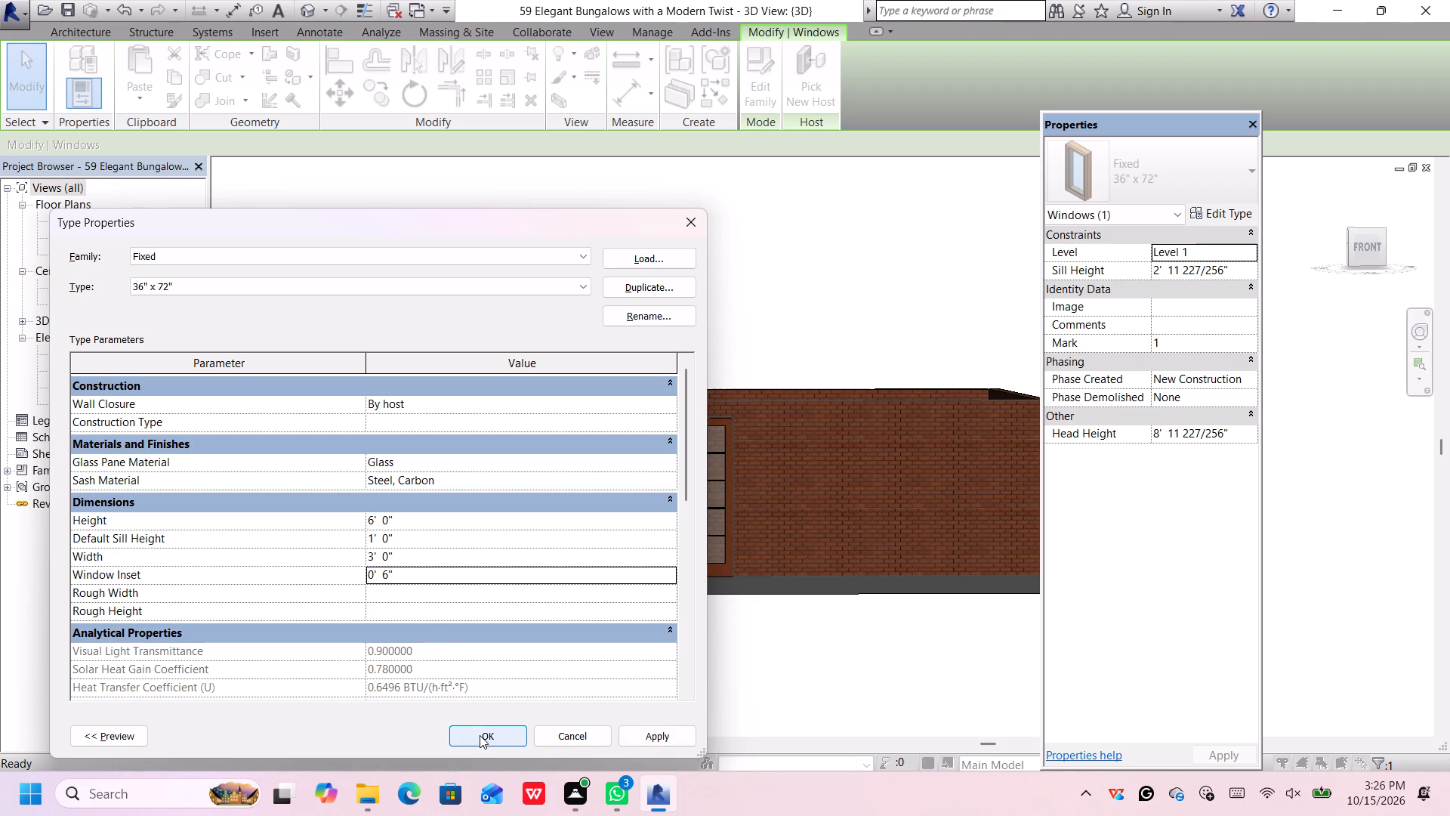
{"action": "left_click", "coordinate": [652, 731]}
{"action": "left_click", "coordinate": [514, 735]}
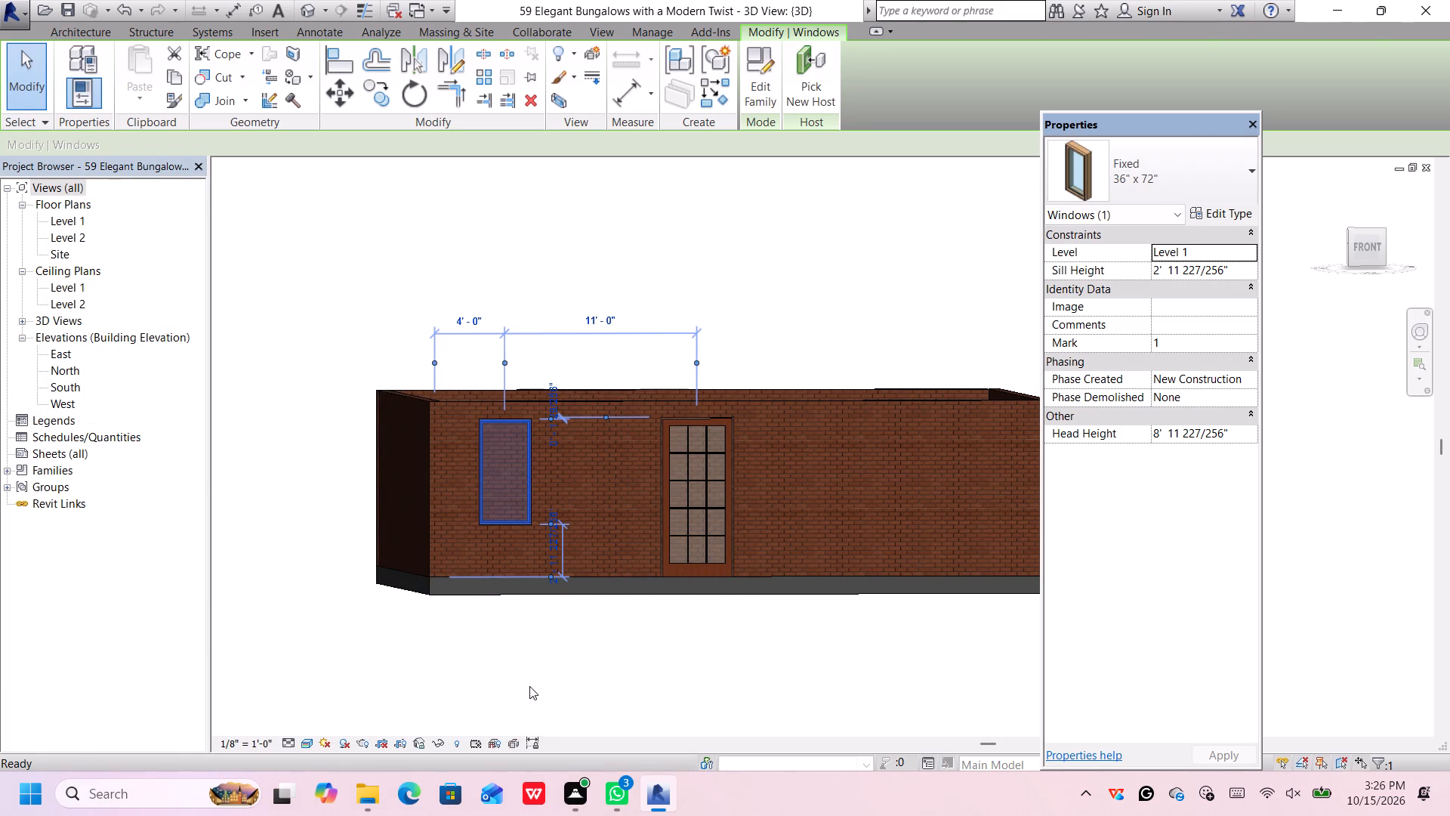
{"action": "left_click", "coordinate": [551, 641]}
Examine the front wall window's sash finish and inset at close range and alongside the door.
{"action": "scroll", "coordinate": [514, 483], "scroll_direction": "up", "scroll_amount": 4}
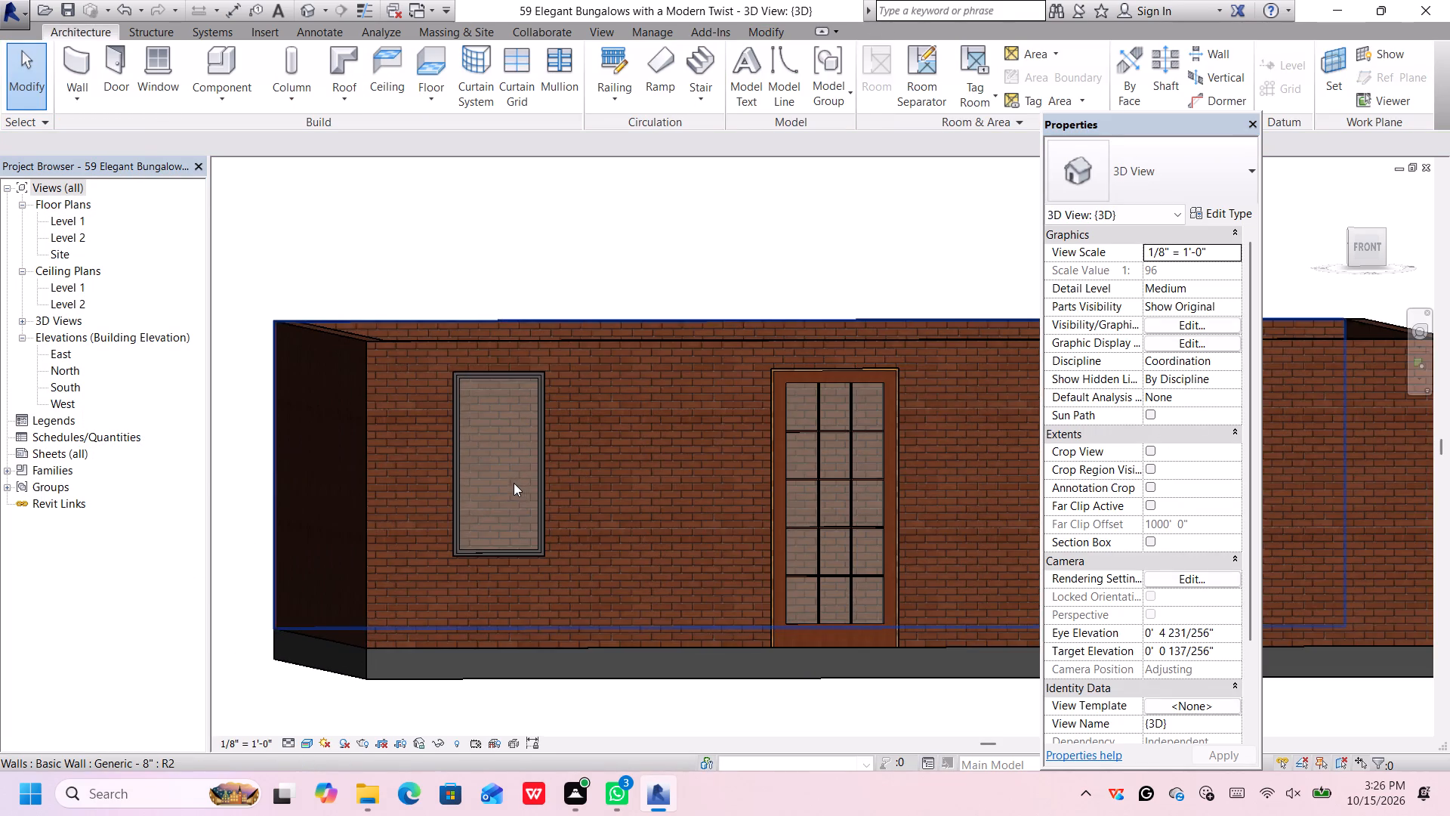
{"action": "scroll", "coordinate": [538, 478], "scroll_direction": "up", "scroll_amount": 4}
{"action": "scroll", "coordinate": [538, 481], "scroll_direction": "down", "scroll_amount": 2}
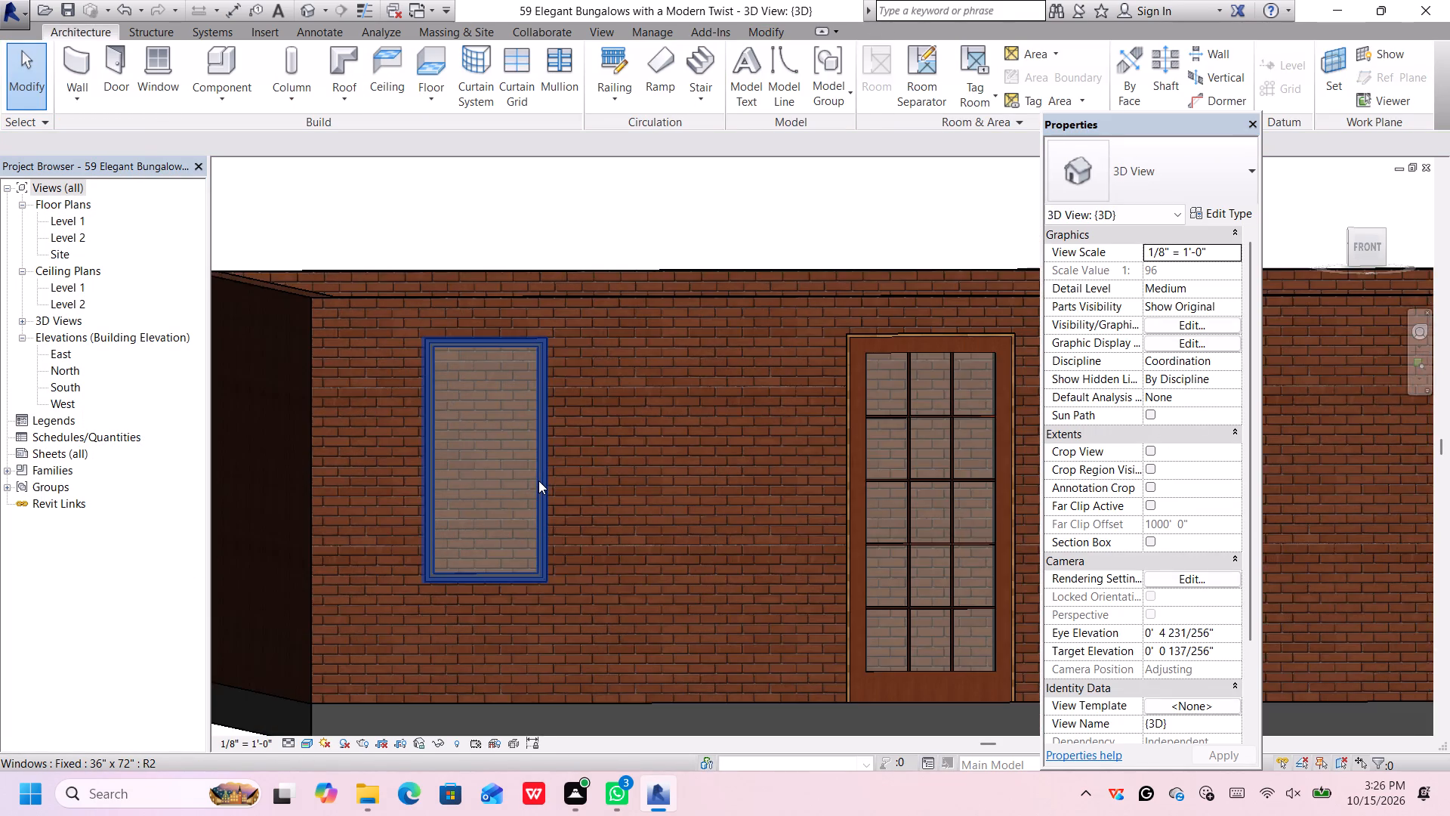
{"action": "scroll", "coordinate": [538, 481], "scroll_direction": "down", "scroll_amount": 4}
{"action": "scroll", "coordinate": [538, 481], "scroll_direction": "up", "scroll_amount": 1}
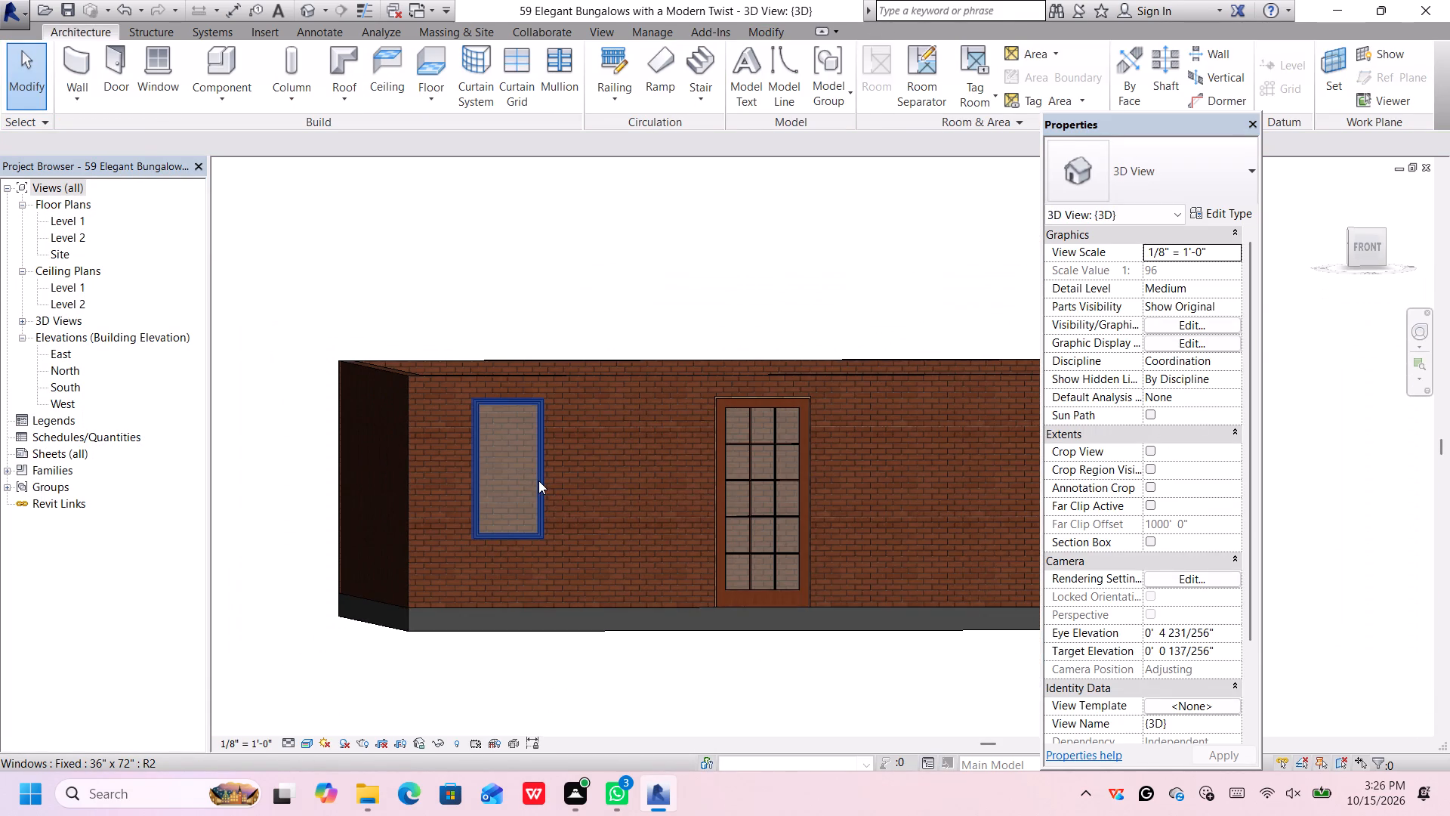
{"action": "scroll", "coordinate": [538, 481], "scroll_direction": "up", "scroll_amount": 2}
{"action": "scroll", "coordinate": [538, 481], "scroll_direction": "down", "scroll_amount": 2}
{"action": "scroll", "coordinate": [538, 481], "scroll_direction": "up", "scroll_amount": 2}
{"action": "scroll", "coordinate": [535, 539], "scroll_direction": "down", "scroll_amount": 2}
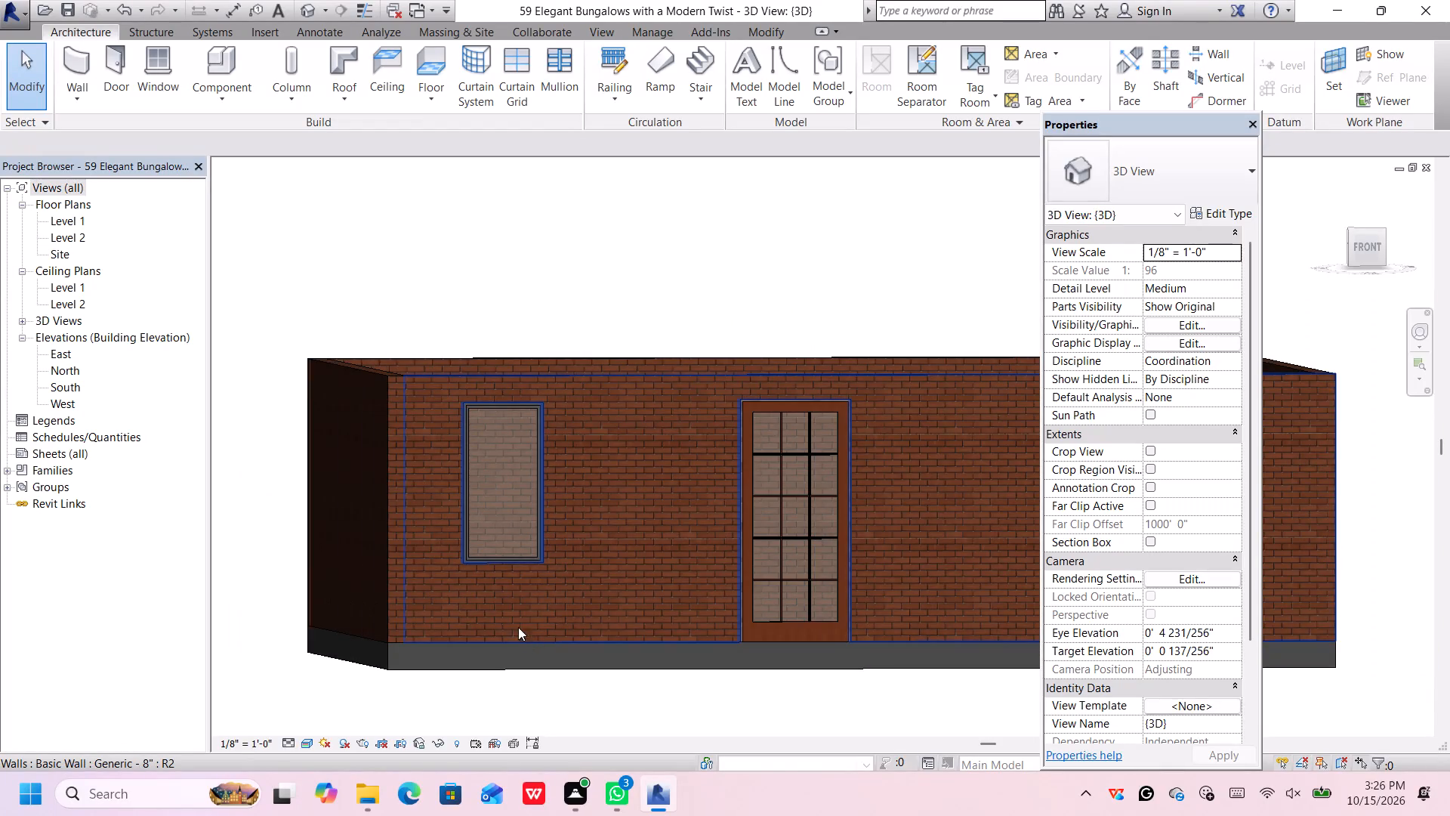
Copy the front wall's window from its lower-left corner to its lower-right corner, placing the copy directly beside it toward the door.
{"action": "middle_click_drag", "start_coordinate": [520, 620], "coordinate": [473, 615]}
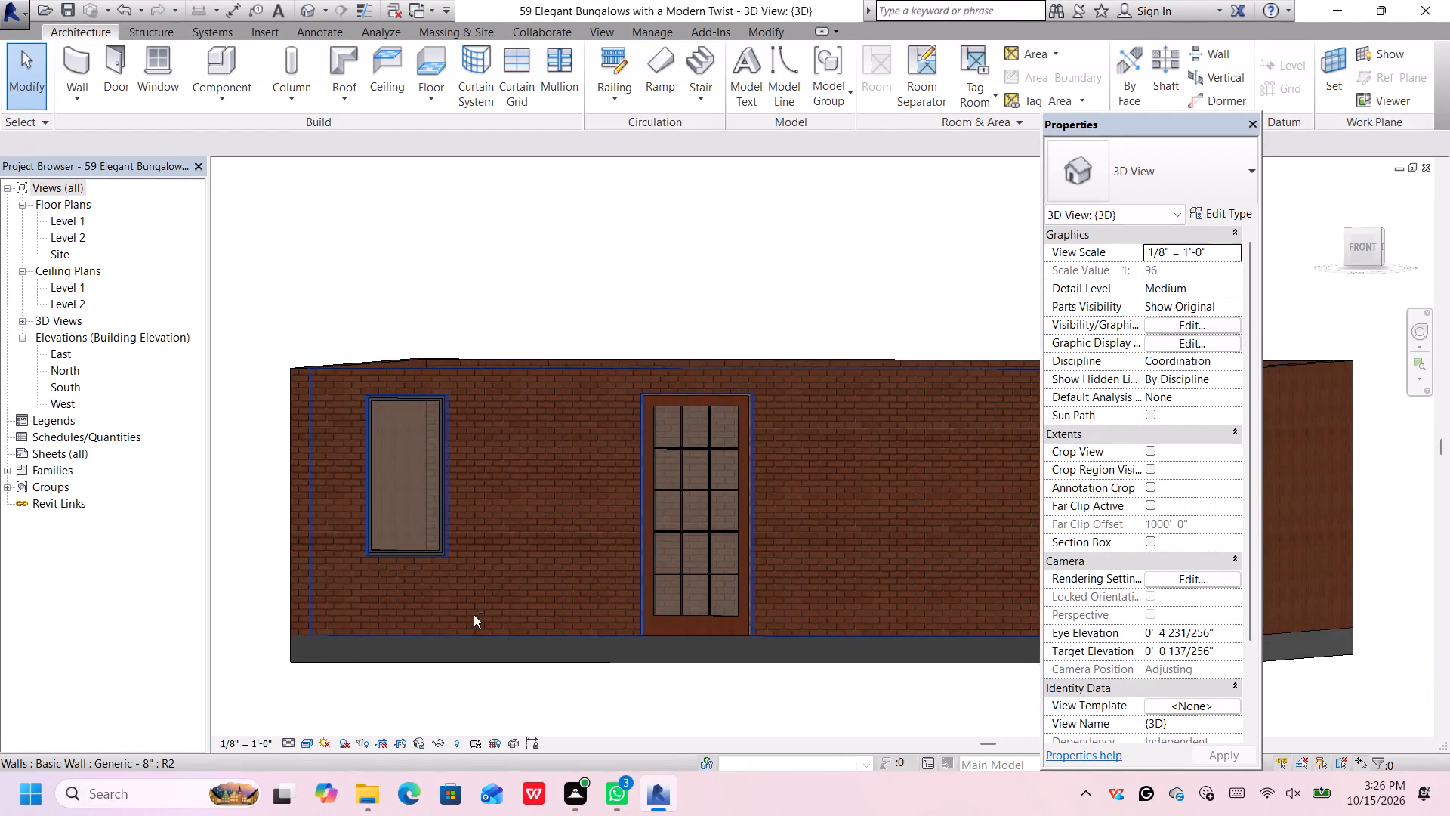
{"action": "scroll", "coordinate": [391, 564], "scroll_direction": "up", "scroll_amount": 10}
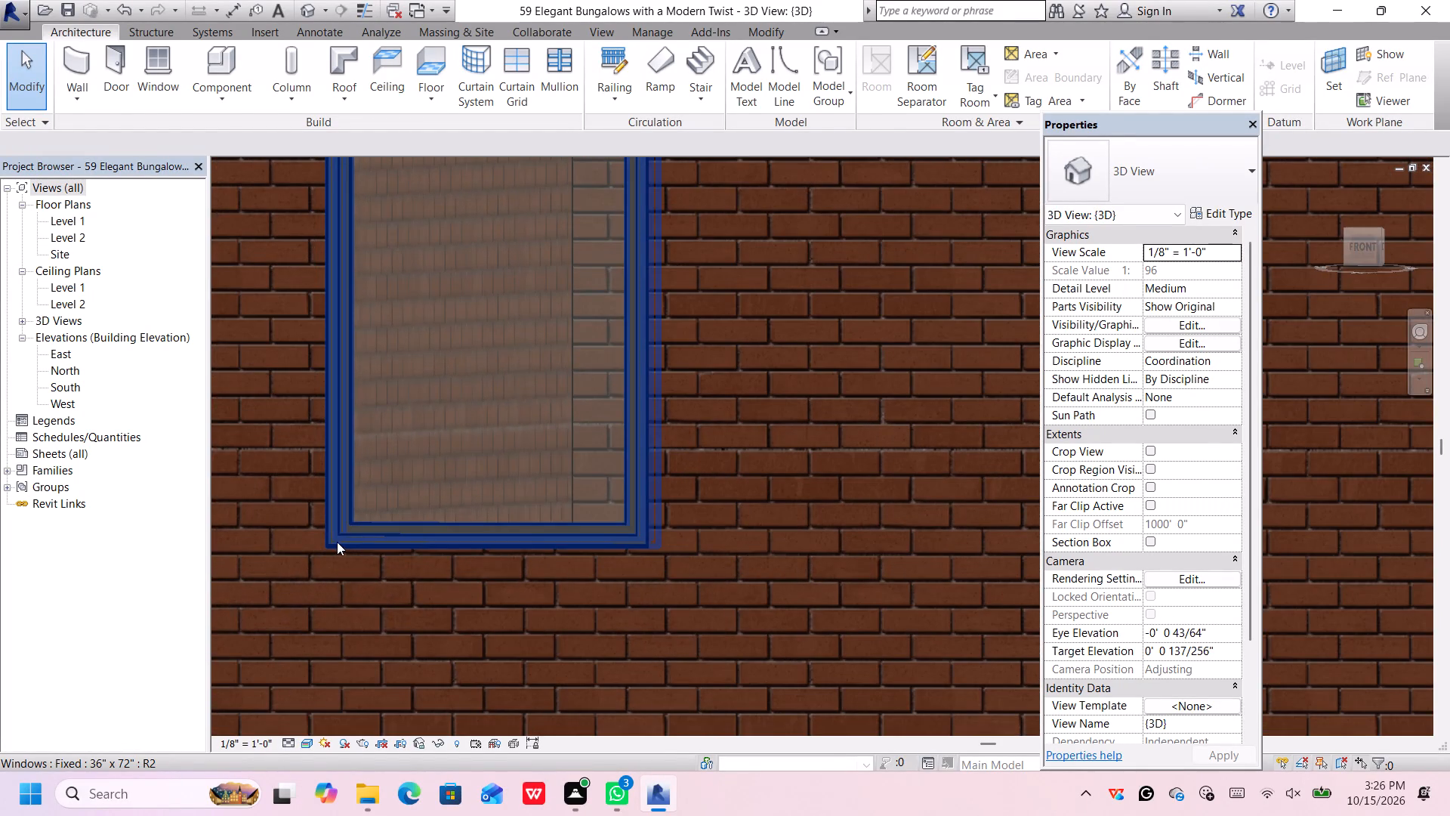
{"action": "left_click", "coordinate": [335, 542]}
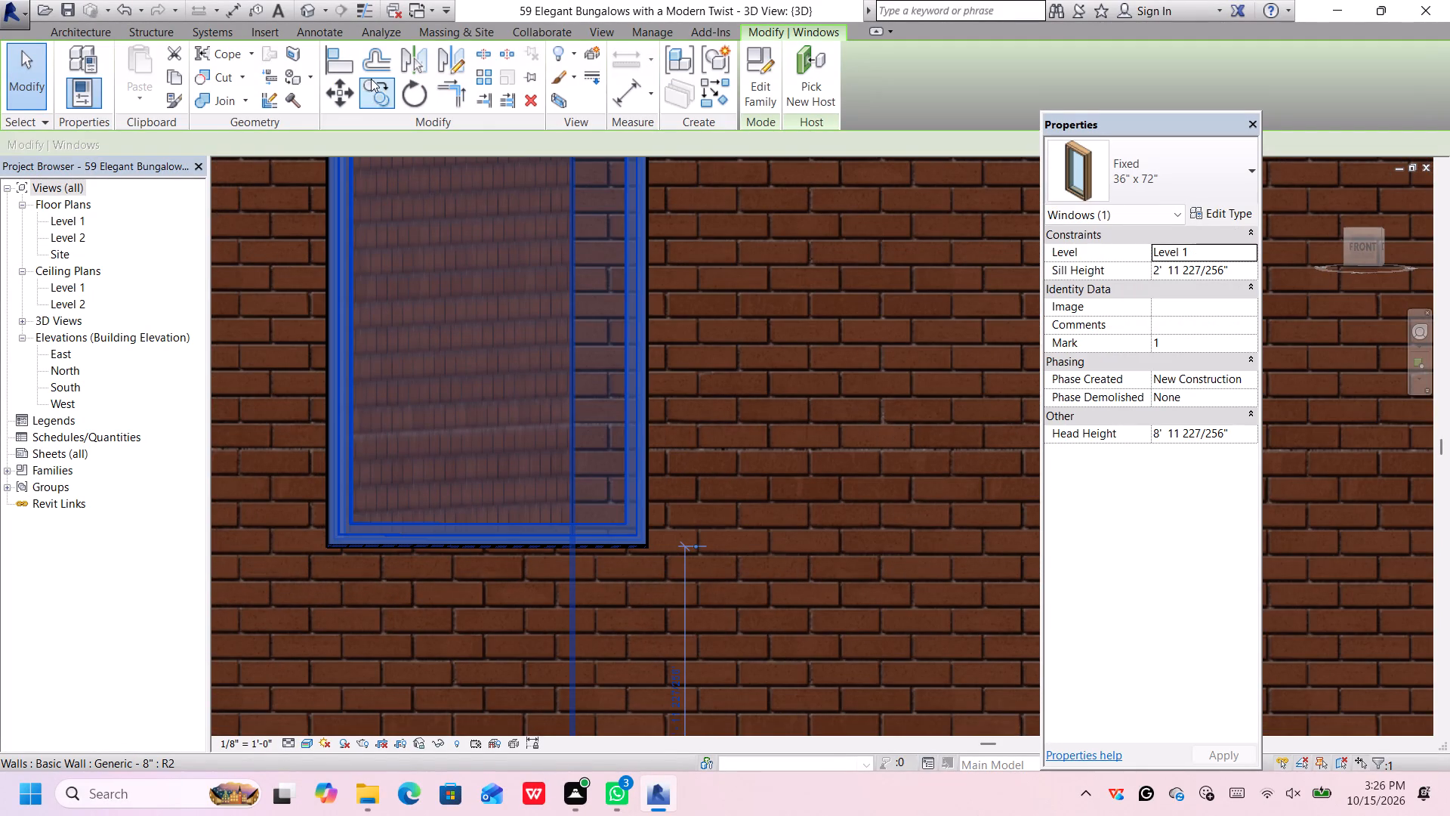
{"action": "left_click", "coordinate": [375, 92]}
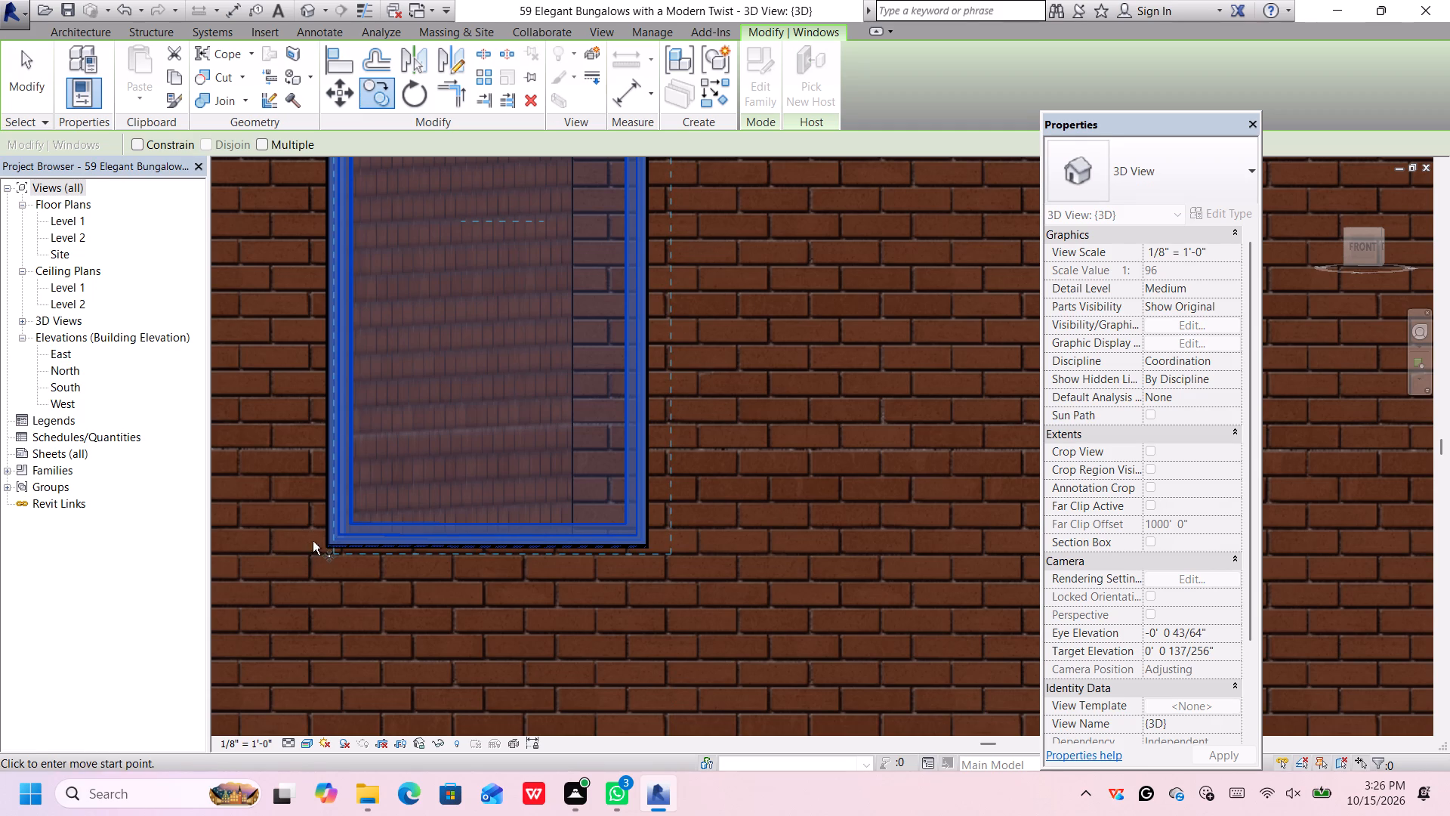
{"action": "left_click", "coordinate": [329, 542]}
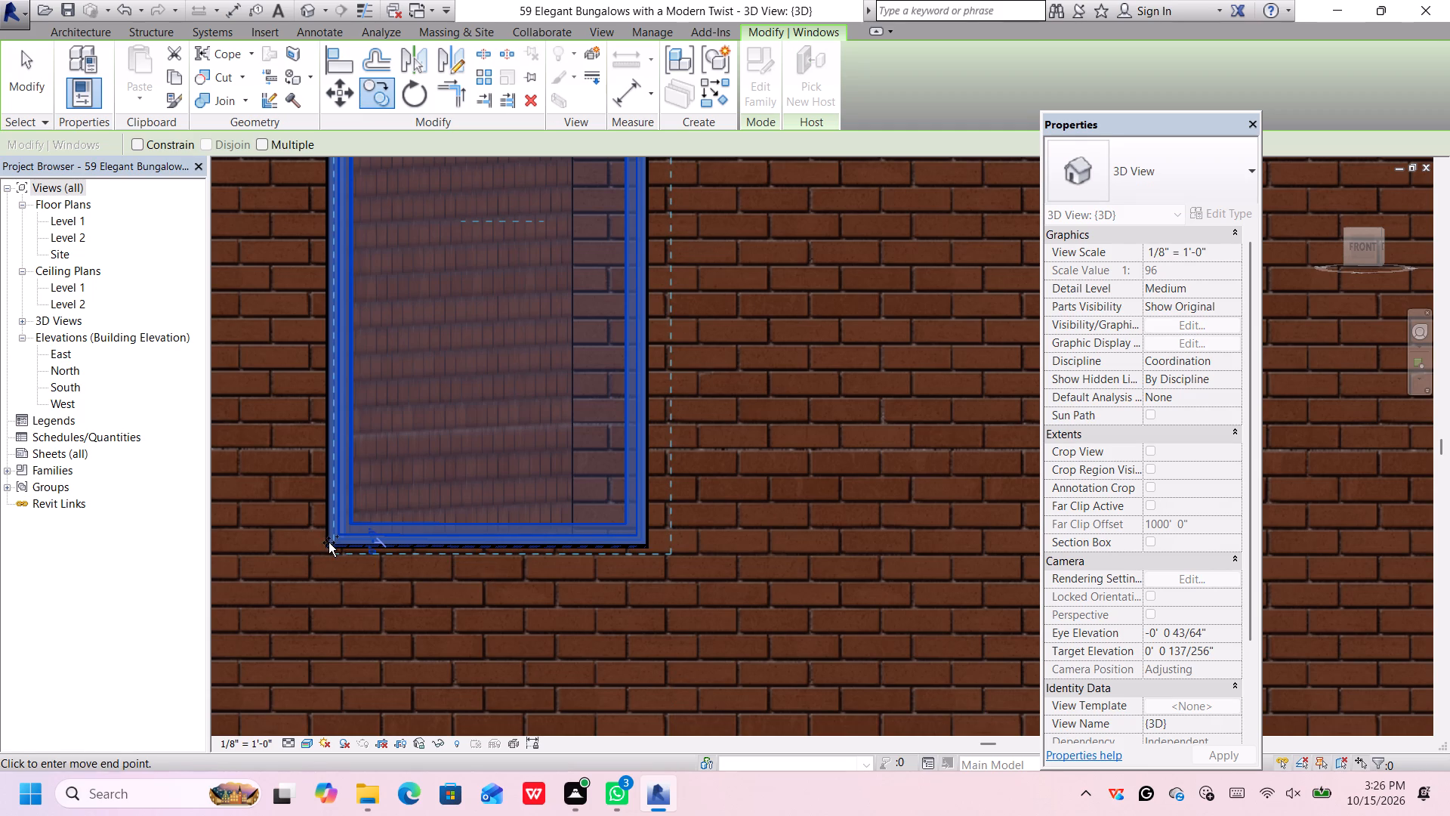
{"action": "left_click", "coordinate": [648, 544]}
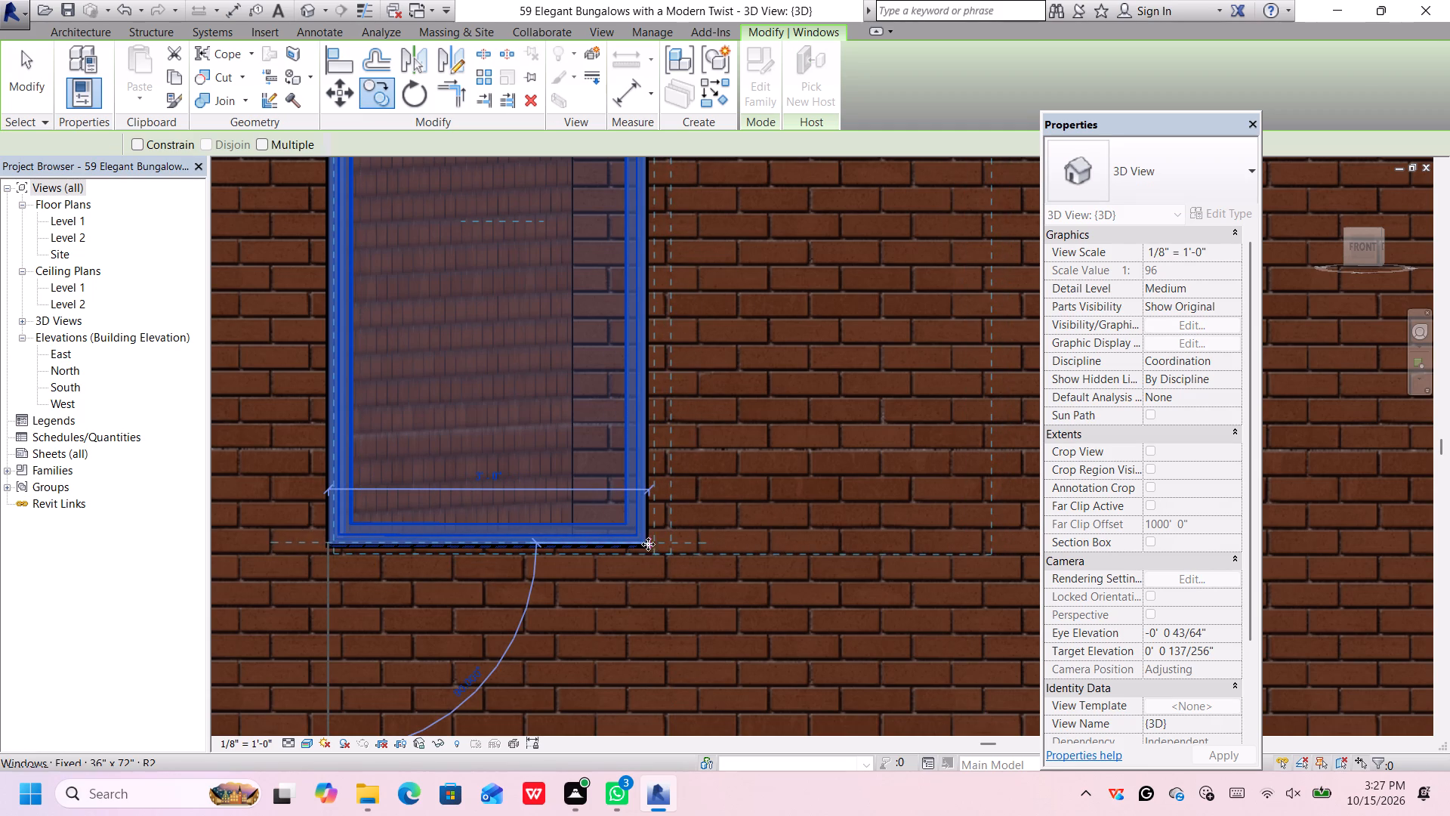
{"action": "scroll", "coordinate": [674, 508], "scroll_direction": "down", "scroll_amount": 7}
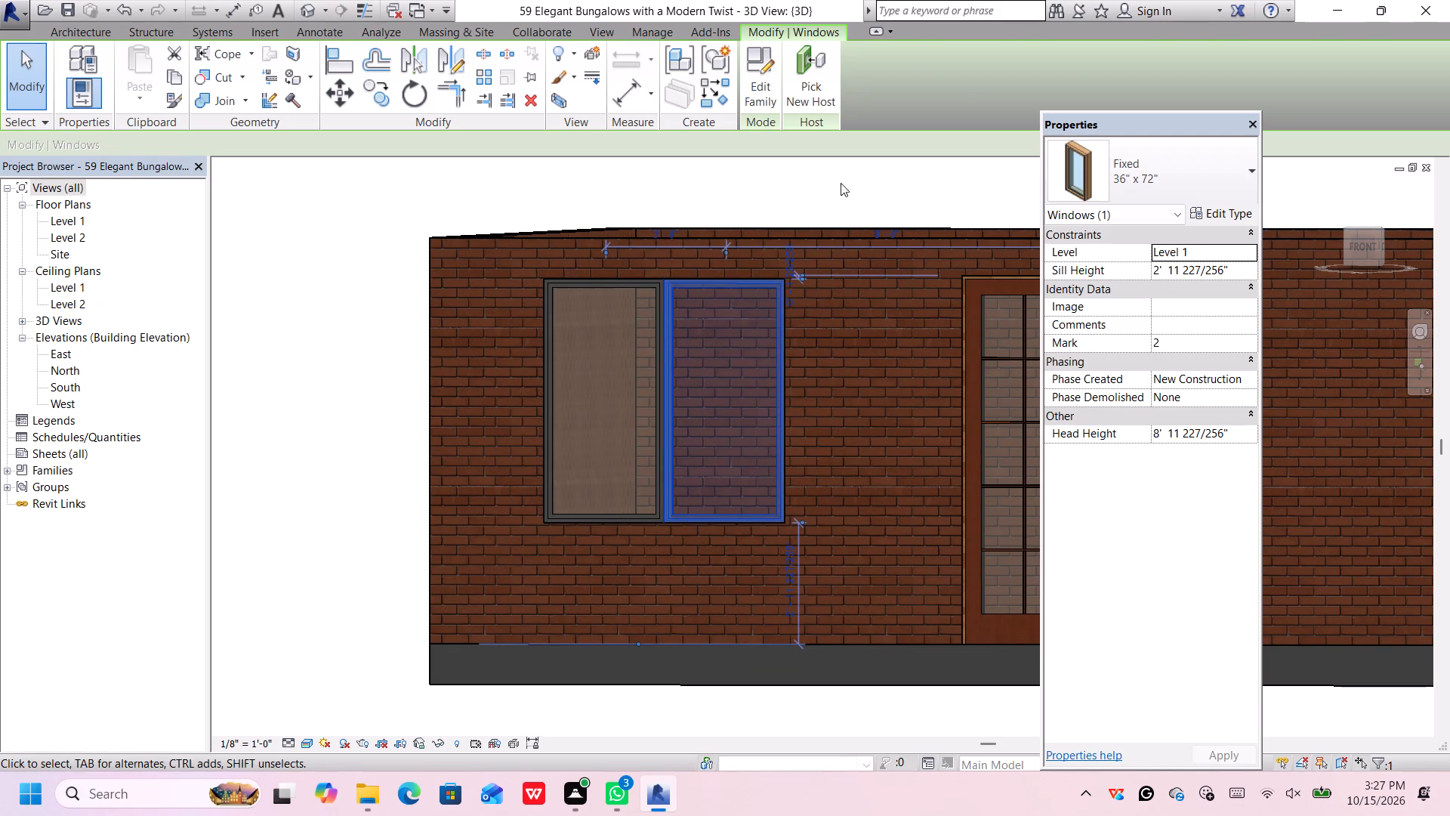
{"action": "left_click", "coordinate": [846, 175]}
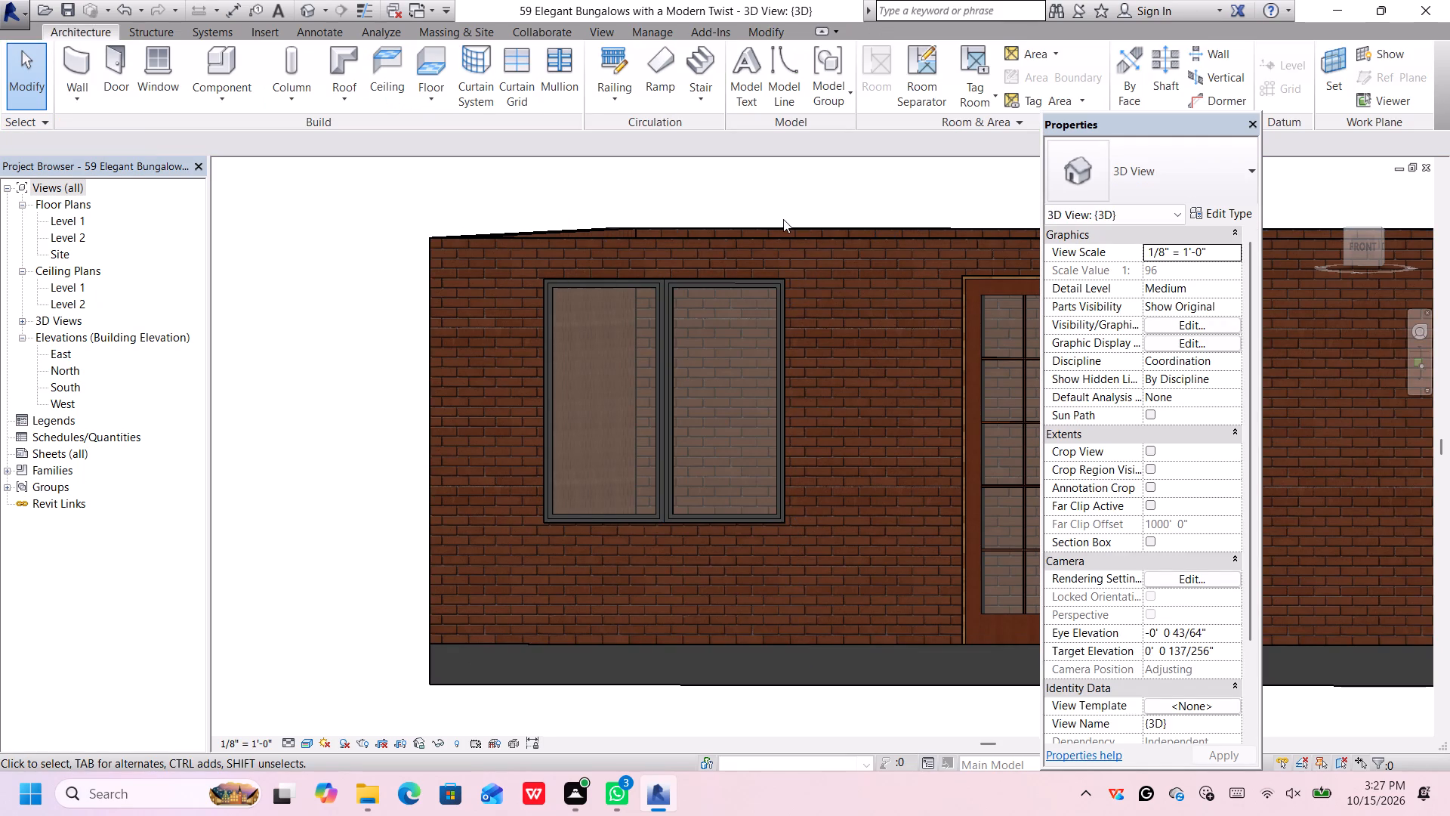
Examine the front facade with its paired windows and door, finishing with the 3D view oriented to Front.
{"action": "scroll", "coordinate": [783, 219], "scroll_direction": "down", "scroll_amount": 1}
{"action": "scroll", "coordinate": [783, 219], "scroll_direction": "up", "scroll_amount": 2}
{"action": "scroll", "coordinate": [783, 219], "scroll_direction": "down", "scroll_amount": 4}
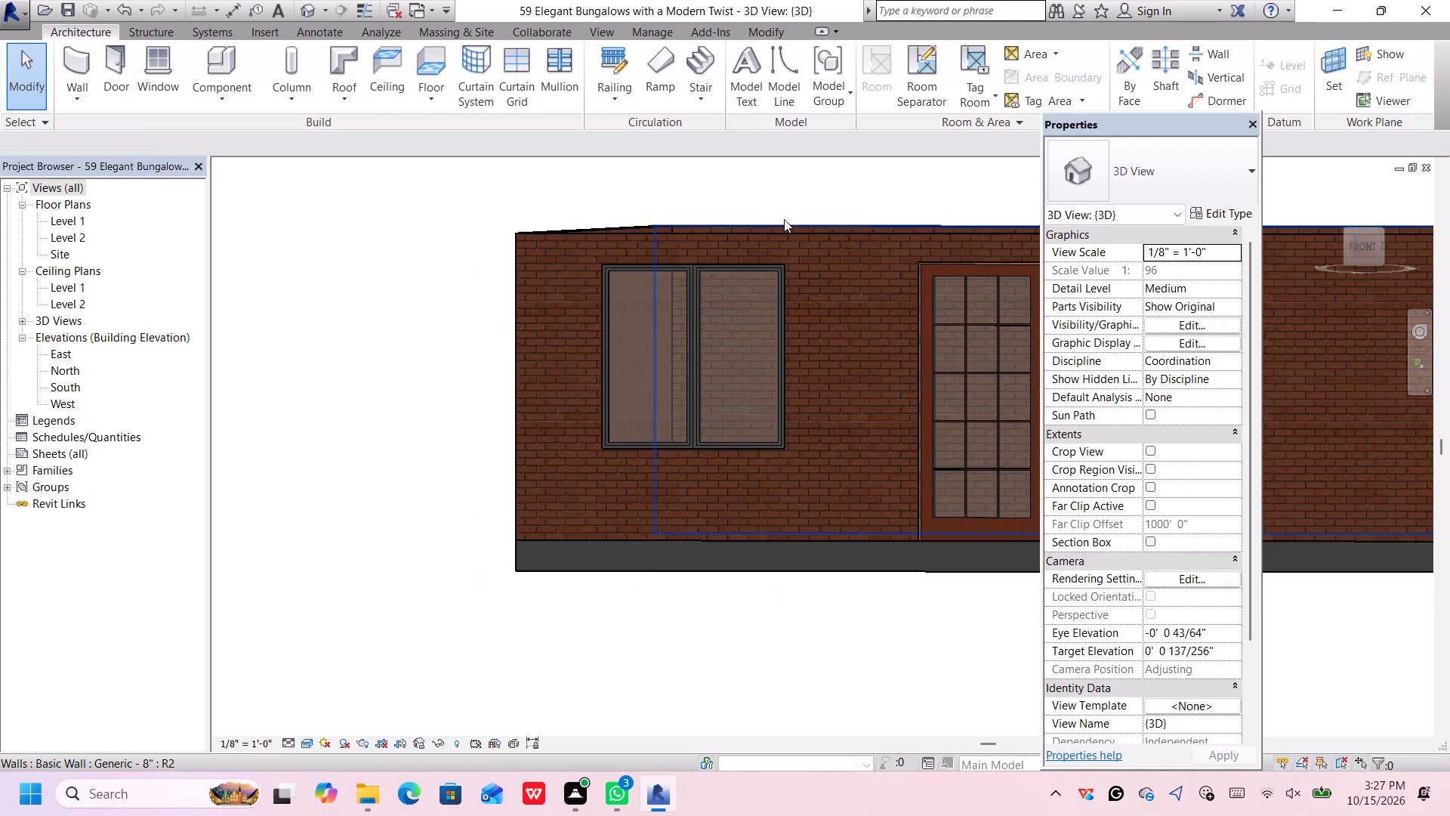
{"action": "scroll", "coordinate": [785, 218], "scroll_direction": "up", "scroll_amount": 1}
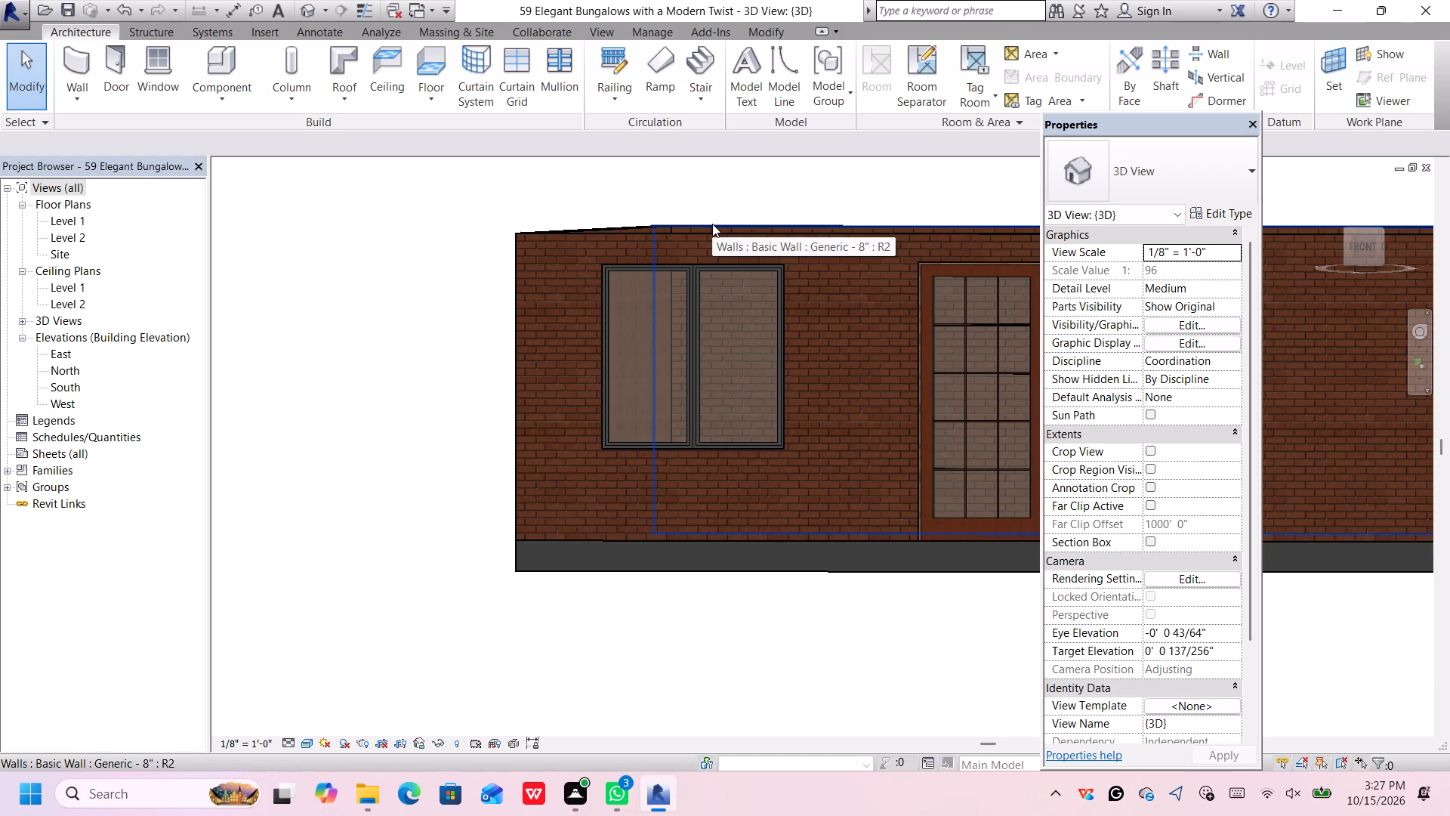
{"action": "scroll", "coordinate": [711, 225], "scroll_direction": "down", "scroll_amount": 2}
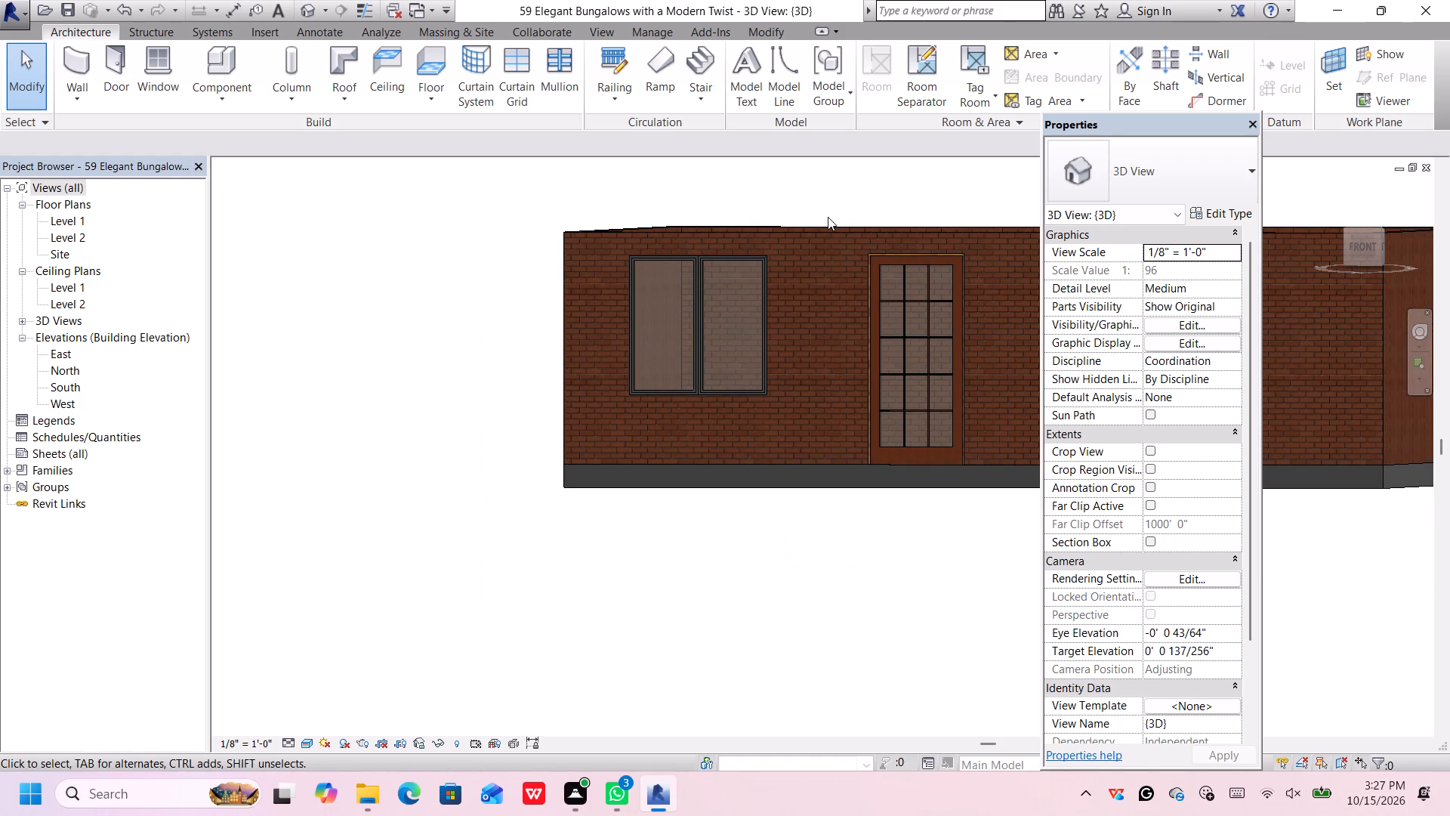
{"action": "scroll", "coordinate": [828, 217], "scroll_direction": "down", "scroll_amount": 2}
{"action": "scroll", "coordinate": [813, 243], "scroll_direction": "up", "scroll_amount": 3}
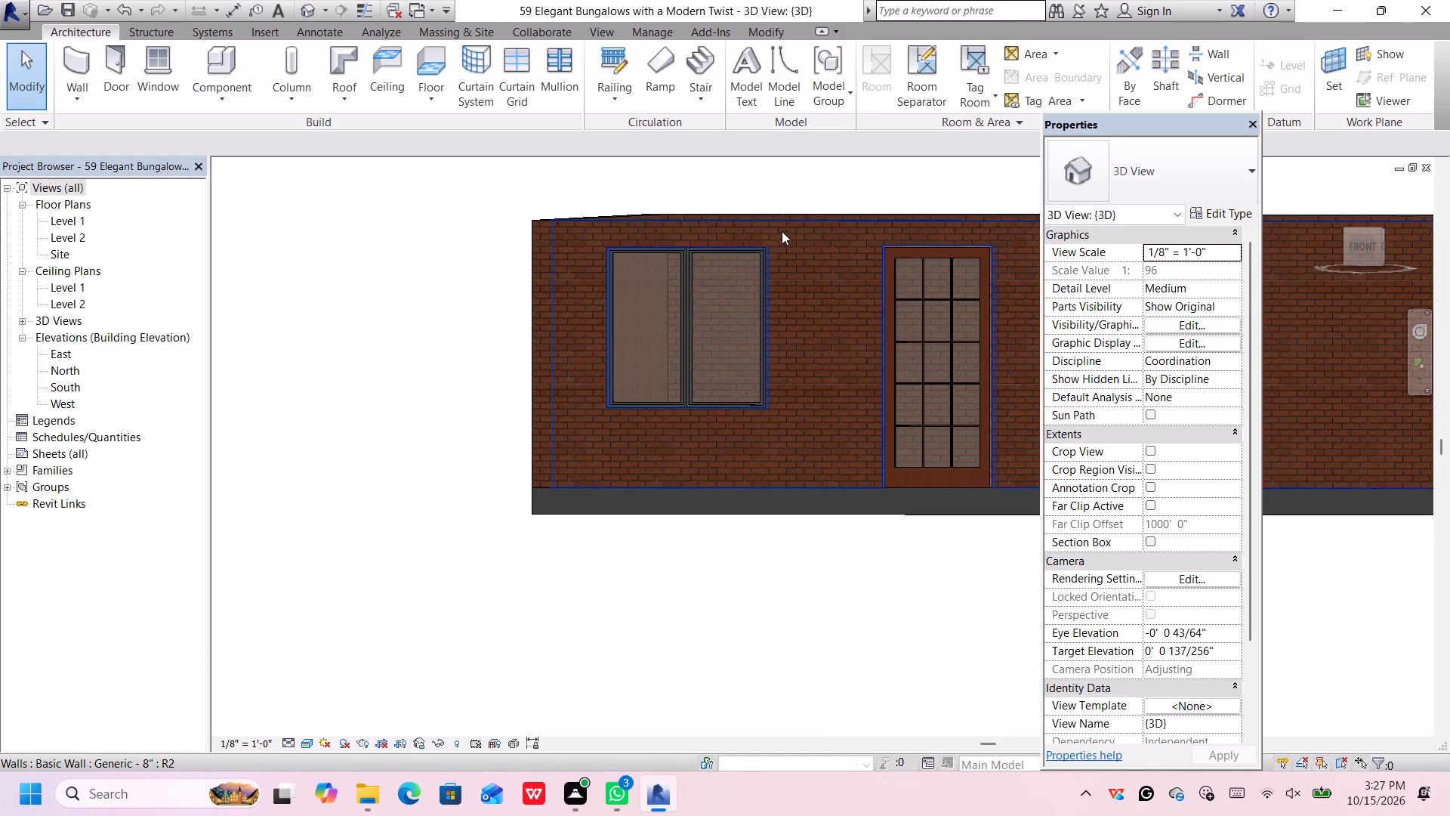
{"action": "middle_click", "coordinate": [745, 240]}
{"action": "middle_click", "coordinate": [751, 240]}
{"action": "middle_click", "coordinate": [752, 240]}
{"action": "scroll", "coordinate": [752, 240], "scroll_direction": "up", "scroll_amount": 1}
{"action": "scroll", "coordinate": [807, 203], "scroll_direction": "down", "scroll_amount": 3}
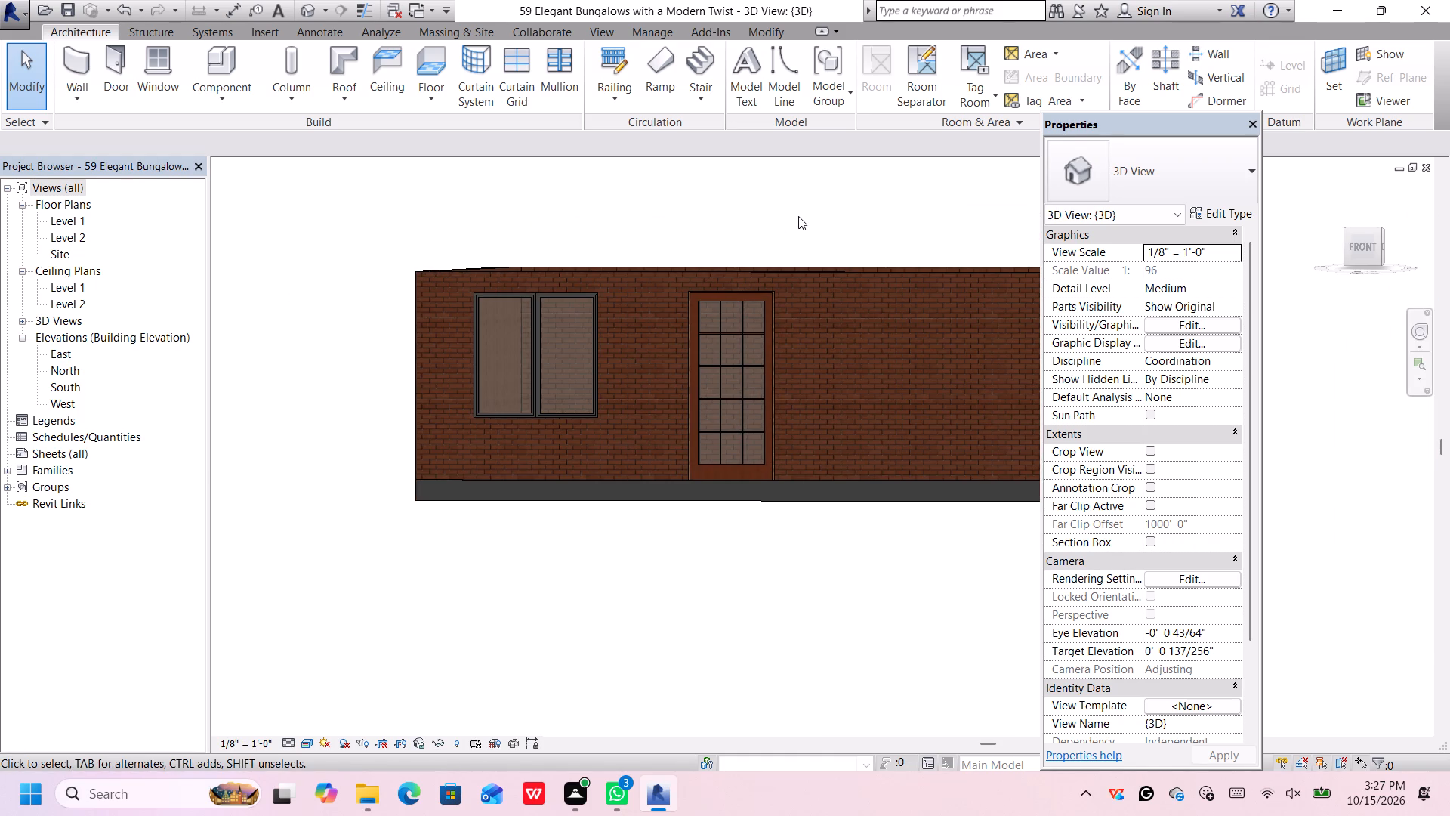
{"action": "middle_click_drag", "start_coordinate": [795, 221], "coordinate": [786, 224], "text": "ctrl"}
{"action": "middle_click_drag", "start_coordinate": [780, 224], "coordinate": [766, 224], "text": "ctrl"}
{"action": "middle_click_drag", "start_coordinate": [764, 224], "coordinate": [737, 225], "text": "ctrl"}
{"action": "middle_click", "coordinate": [737, 225], "text": "ctrl"}
{"action": "middle_click", "coordinate": [737, 225], "text": "ctrl"}
{"action": "scroll", "coordinate": [743, 230], "scroll_direction": "down", "scroll_amount": 4}
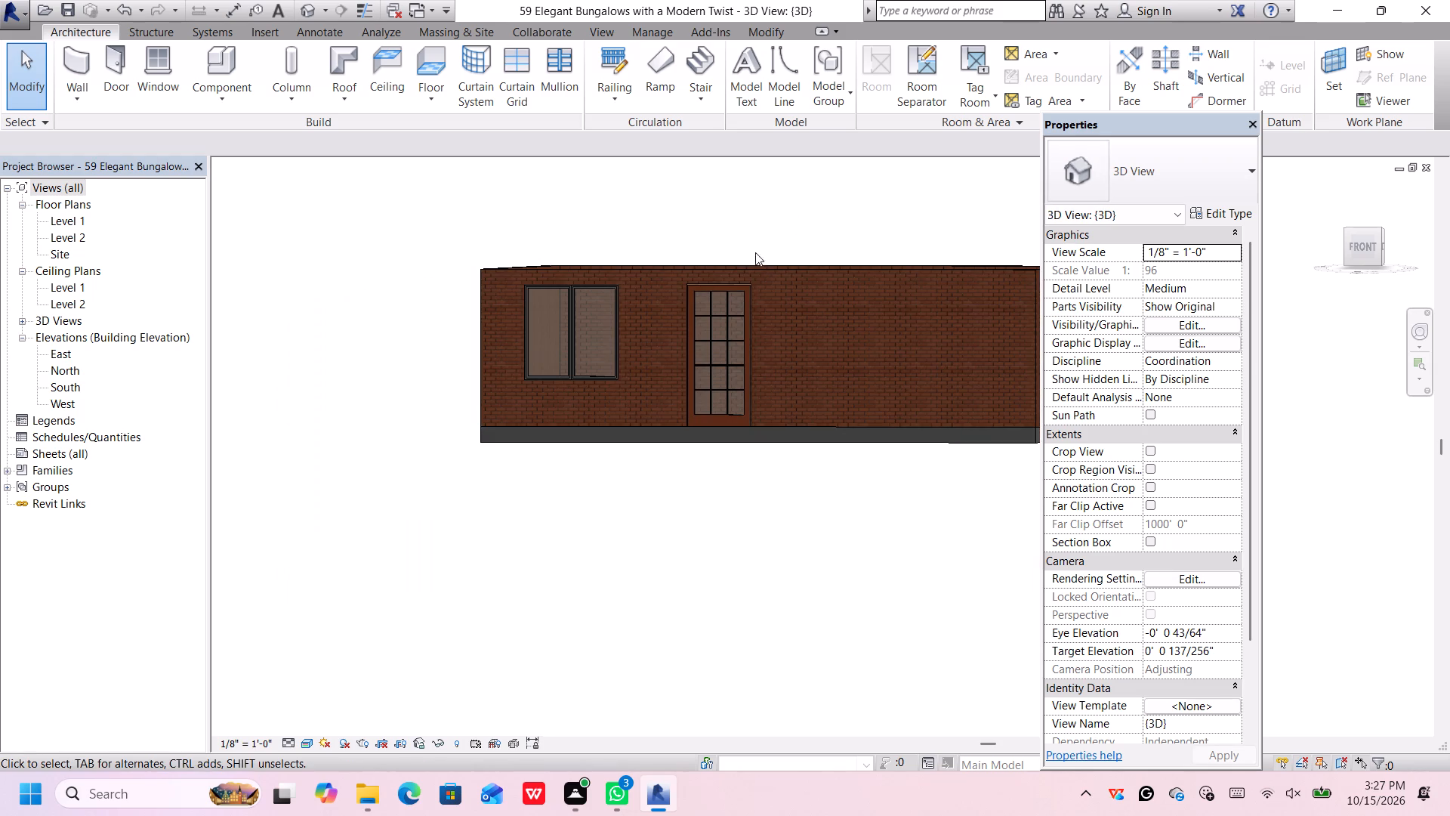
{"action": "left_click", "coordinate": [1359, 246]}
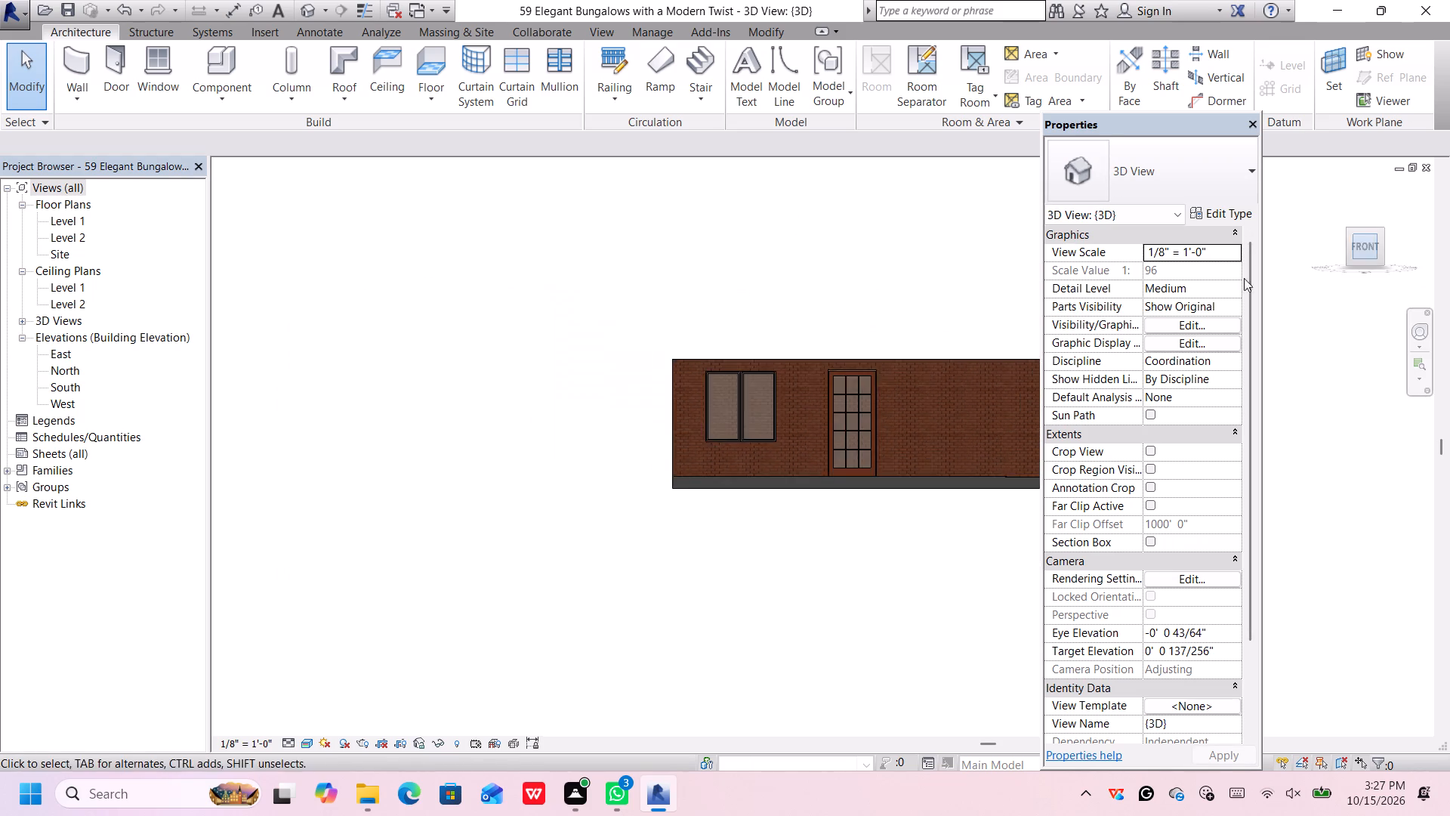
{"action": "scroll", "coordinate": [801, 385], "scroll_direction": "up", "scroll_amount": 4}
{"action": "scroll", "coordinate": [837, 400], "scroll_direction": "down", "scroll_amount": 5}
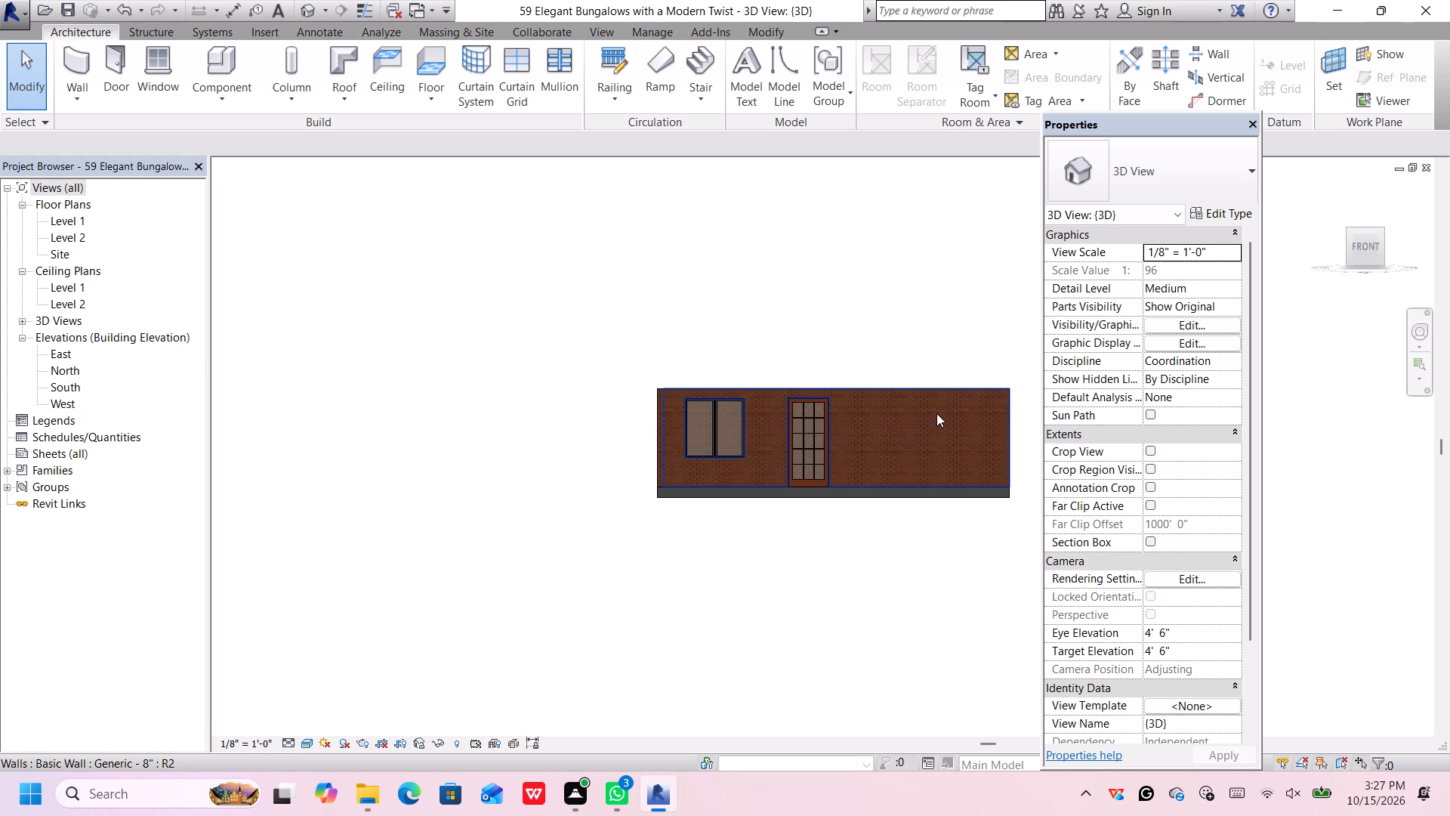
Examine the front facade and its east end at close range and from slightly angled views.
{"action": "scroll", "coordinate": [963, 394], "scroll_direction": "up", "scroll_amount": 3}
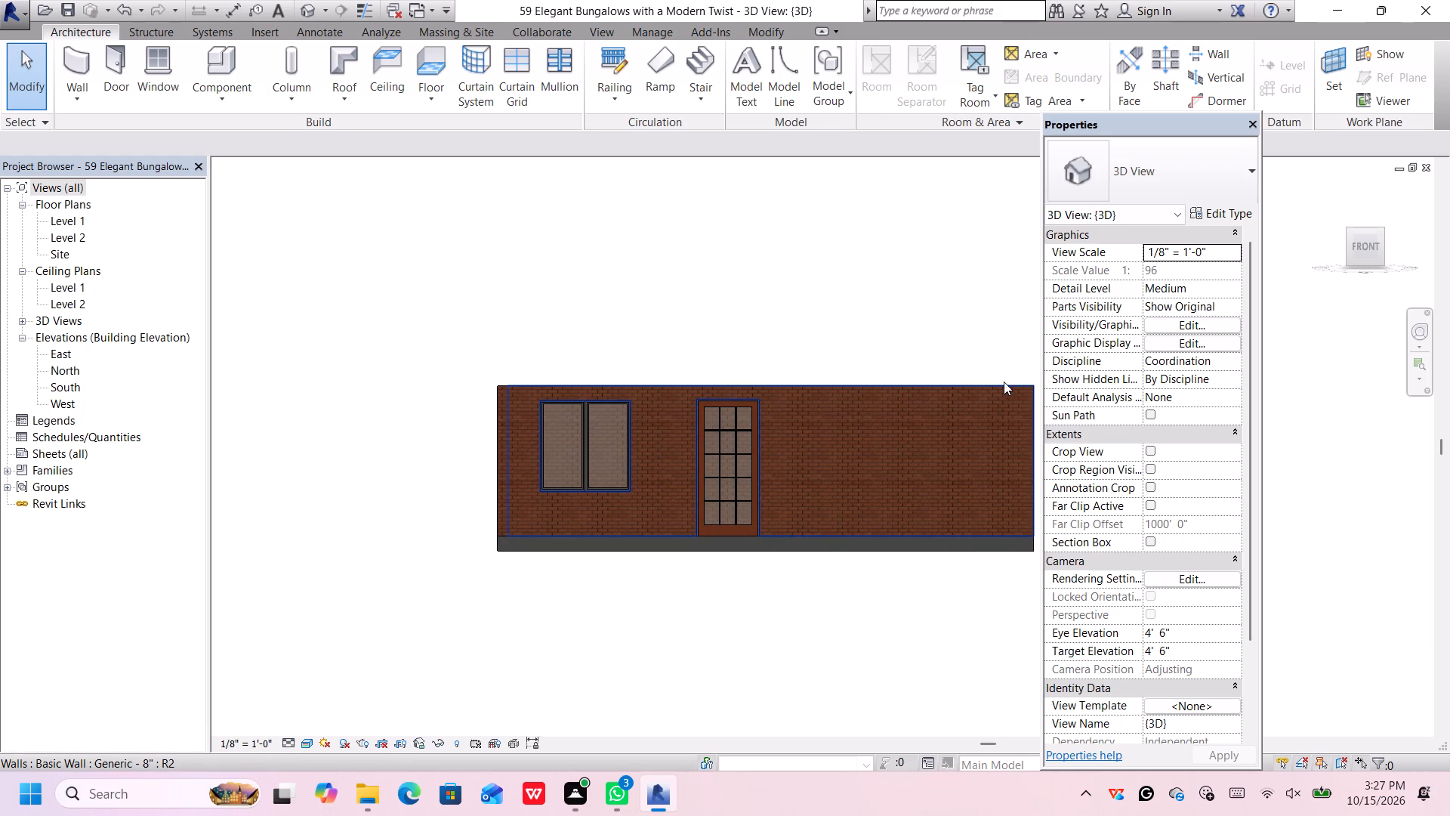
{"action": "middle_click_drag", "start_coordinate": [1000, 366], "coordinate": [921, 386]}
{"action": "scroll", "coordinate": [912, 379], "scroll_direction": "up", "scroll_amount": 4, "text": "shift"}
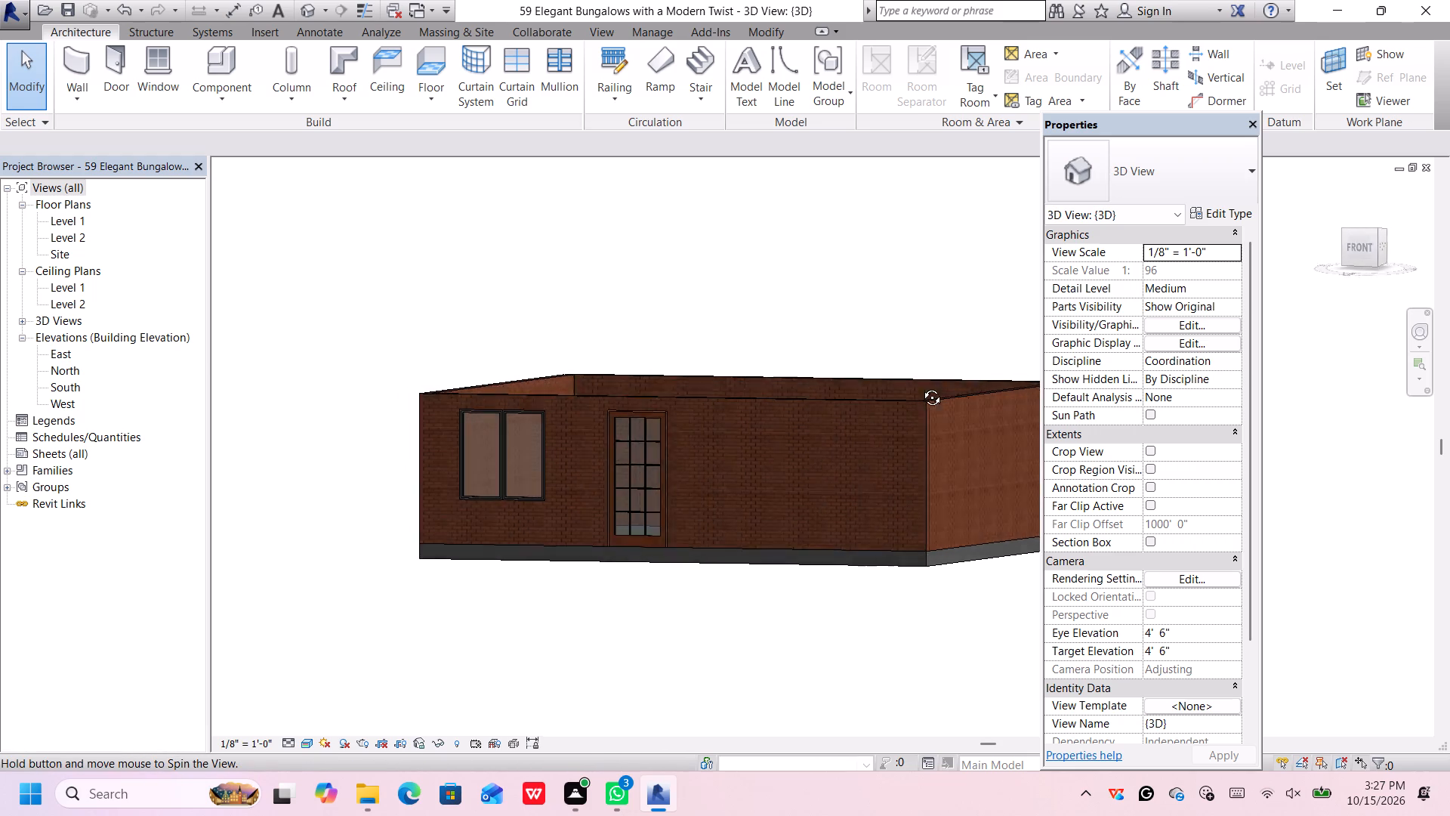
{"action": "middle_click_drag", "start_coordinate": [921, 386], "coordinate": [970, 369]}
{"action": "middle_click", "coordinate": [978, 362]}
{"action": "middle_click", "coordinate": [973, 363]}
{"action": "scroll", "coordinate": [939, 355], "scroll_direction": "up", "scroll_amount": 2}
{"action": "middle_click_drag", "start_coordinate": [937, 355], "coordinate": [897, 345]}
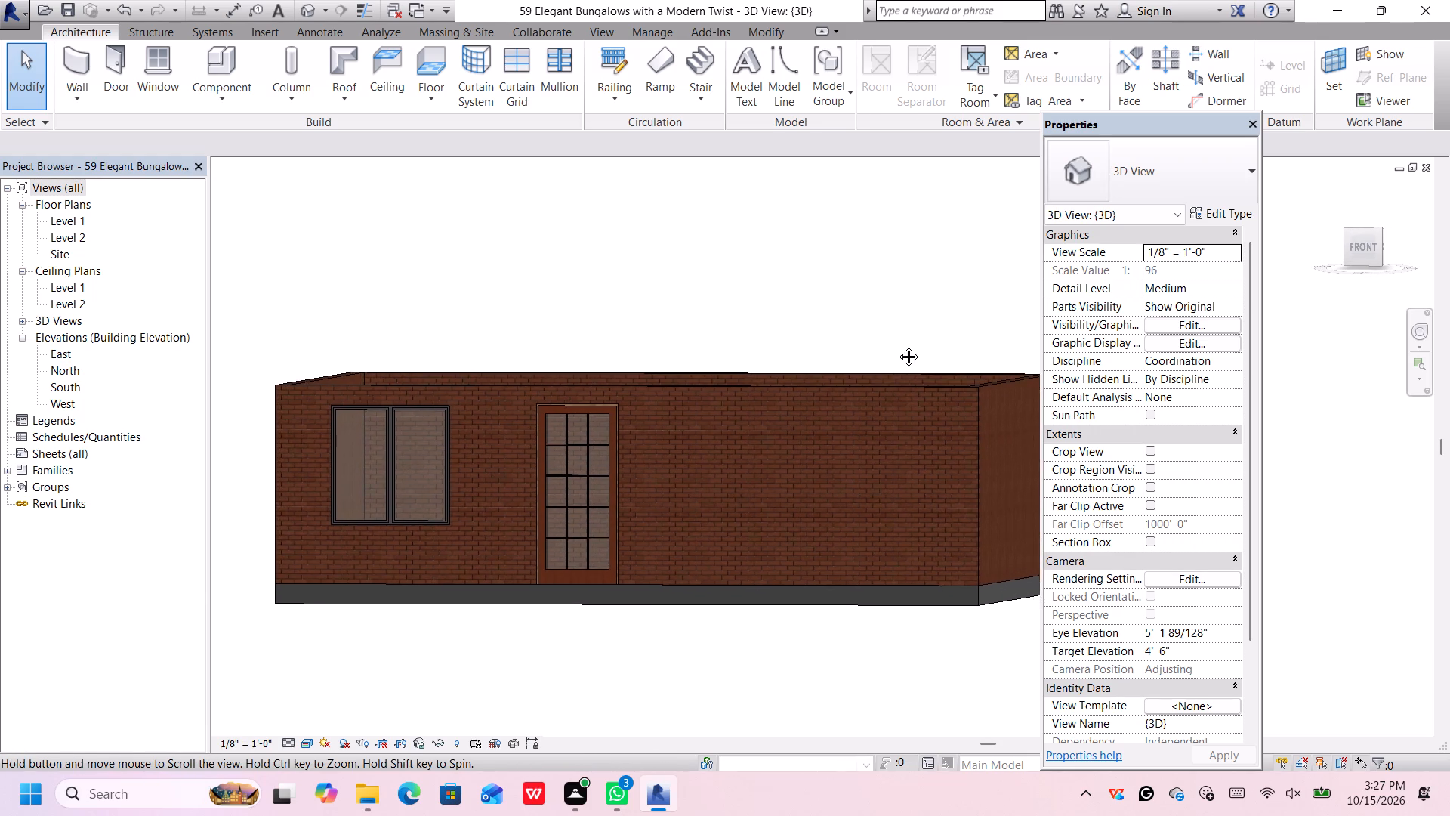
{"action": "middle_click_drag", "start_coordinate": [897, 345], "coordinate": [827, 333]}
{"action": "middle_click", "coordinate": [827, 333]}
{"action": "scroll", "coordinate": [838, 333], "scroll_direction": "down", "scroll_amount": 3}
{"action": "middle_click_drag", "start_coordinate": [842, 342], "coordinate": [868, 336]}
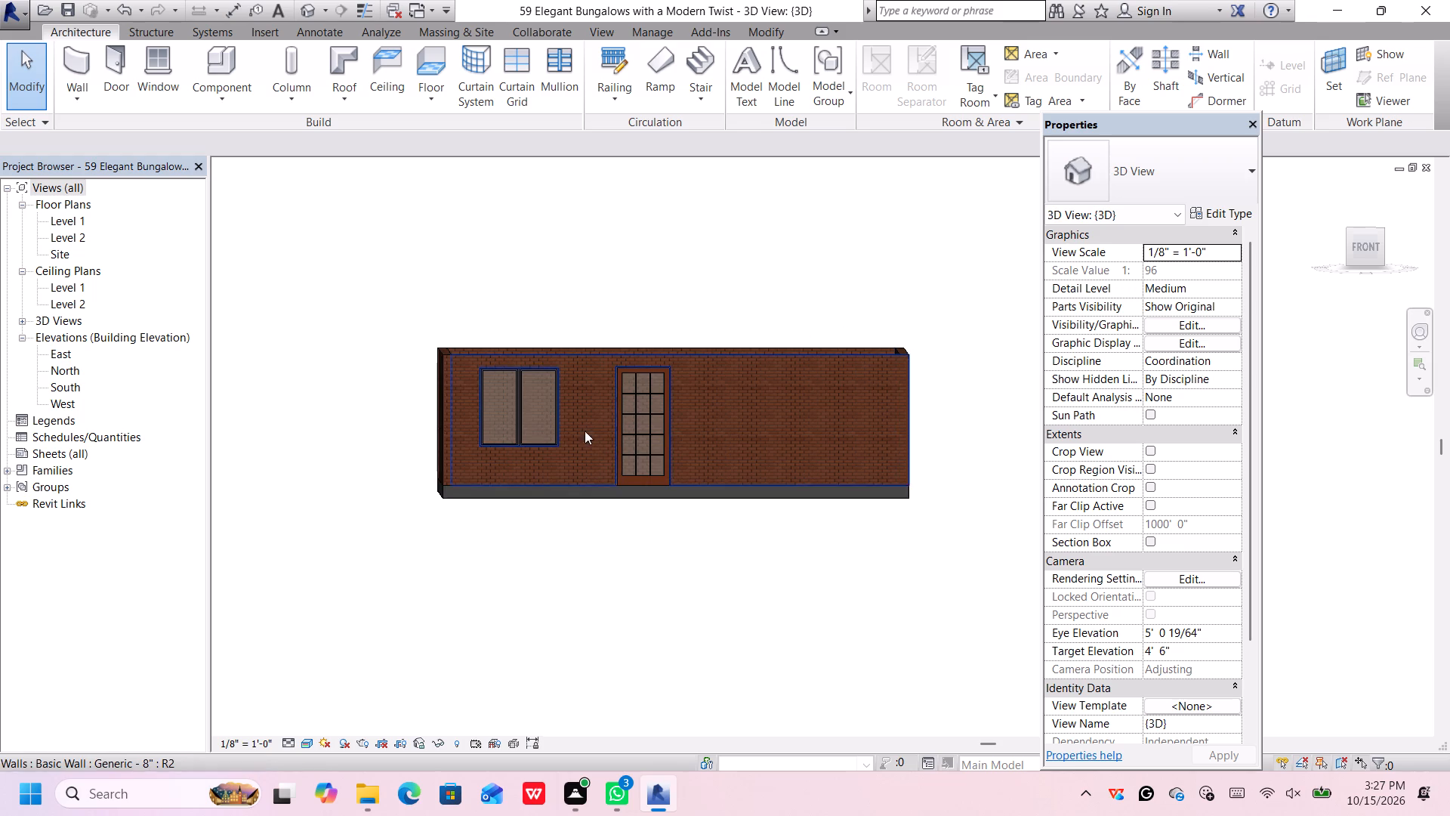
Move the east side wall by setting its distance from the west side wall to 30'.
{"action": "left_click", "coordinate": [898, 350]}
{"action": "left_click", "coordinate": [685, 474]}
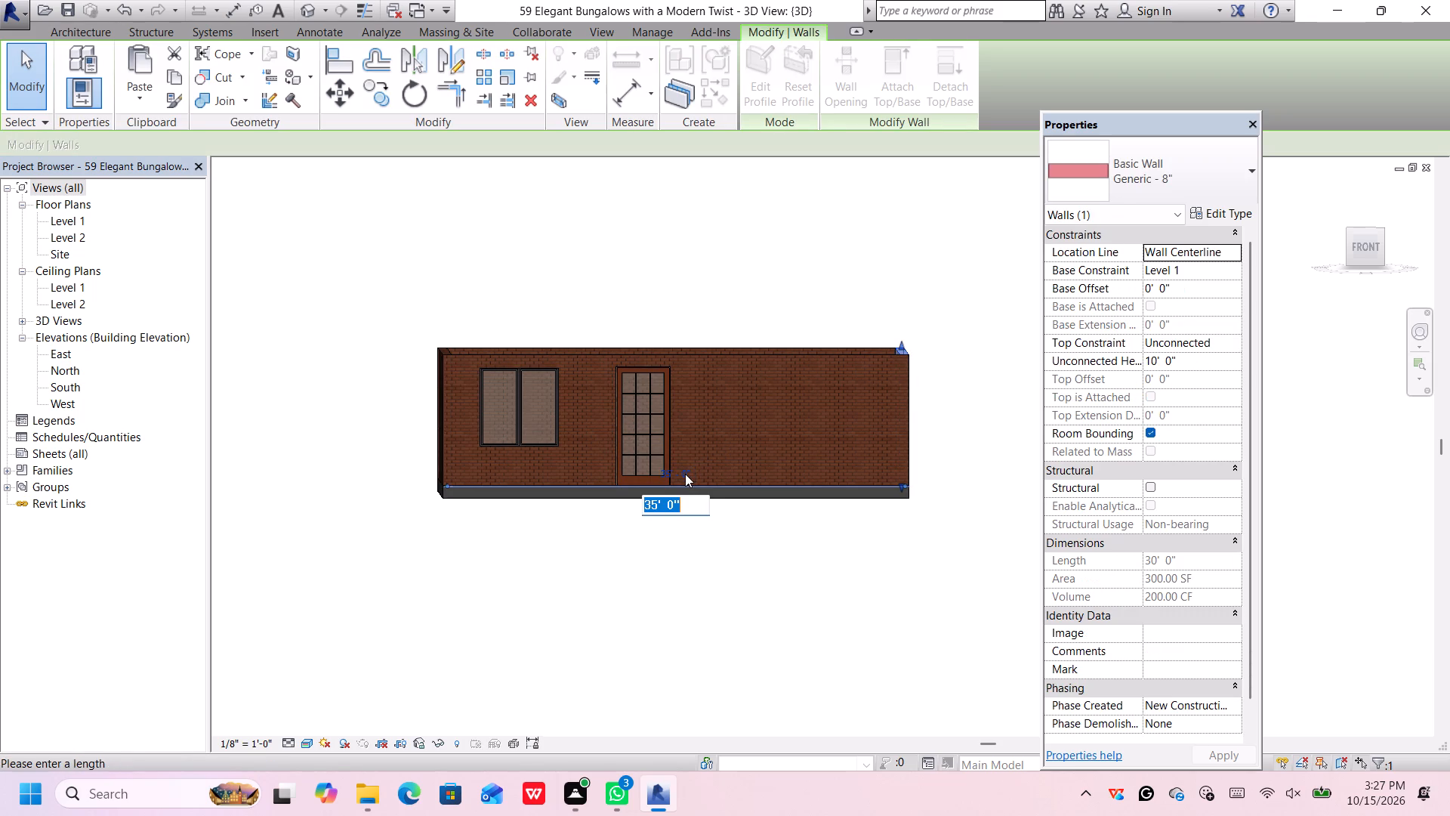
{"action": "key", "text": "BackSpace"}
{"action": "type", "text": "30'"}
{"action": "key", "text": "Return"}
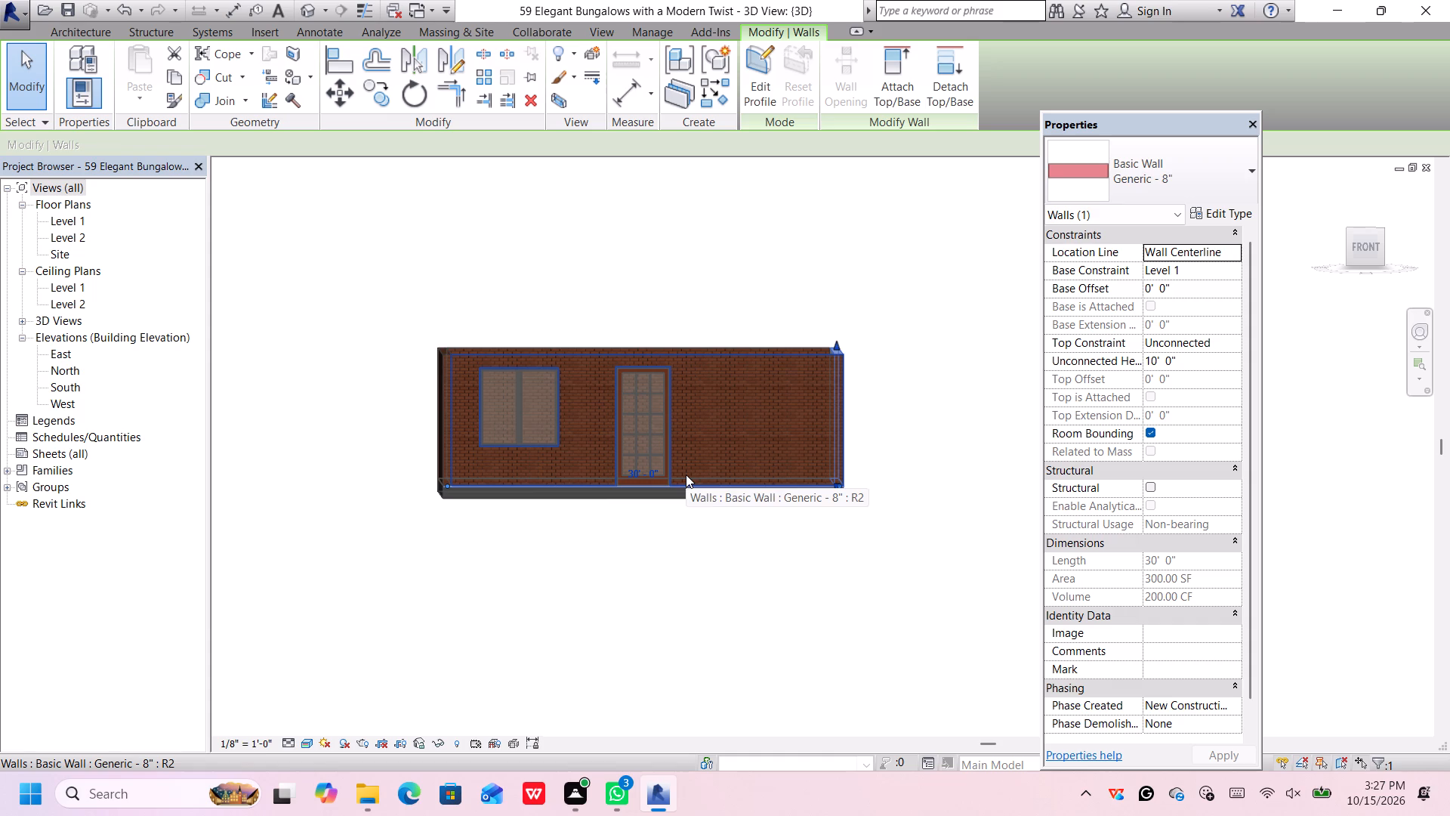
Nudge the front door toward the paired windows until it sits 6'-0" from the nearer window and 17'-0" from the east wall.
{"action": "left_click", "coordinate": [618, 465]}
{"action": "key", "text": "Left"}
{"action": "key", "text": "Left"}
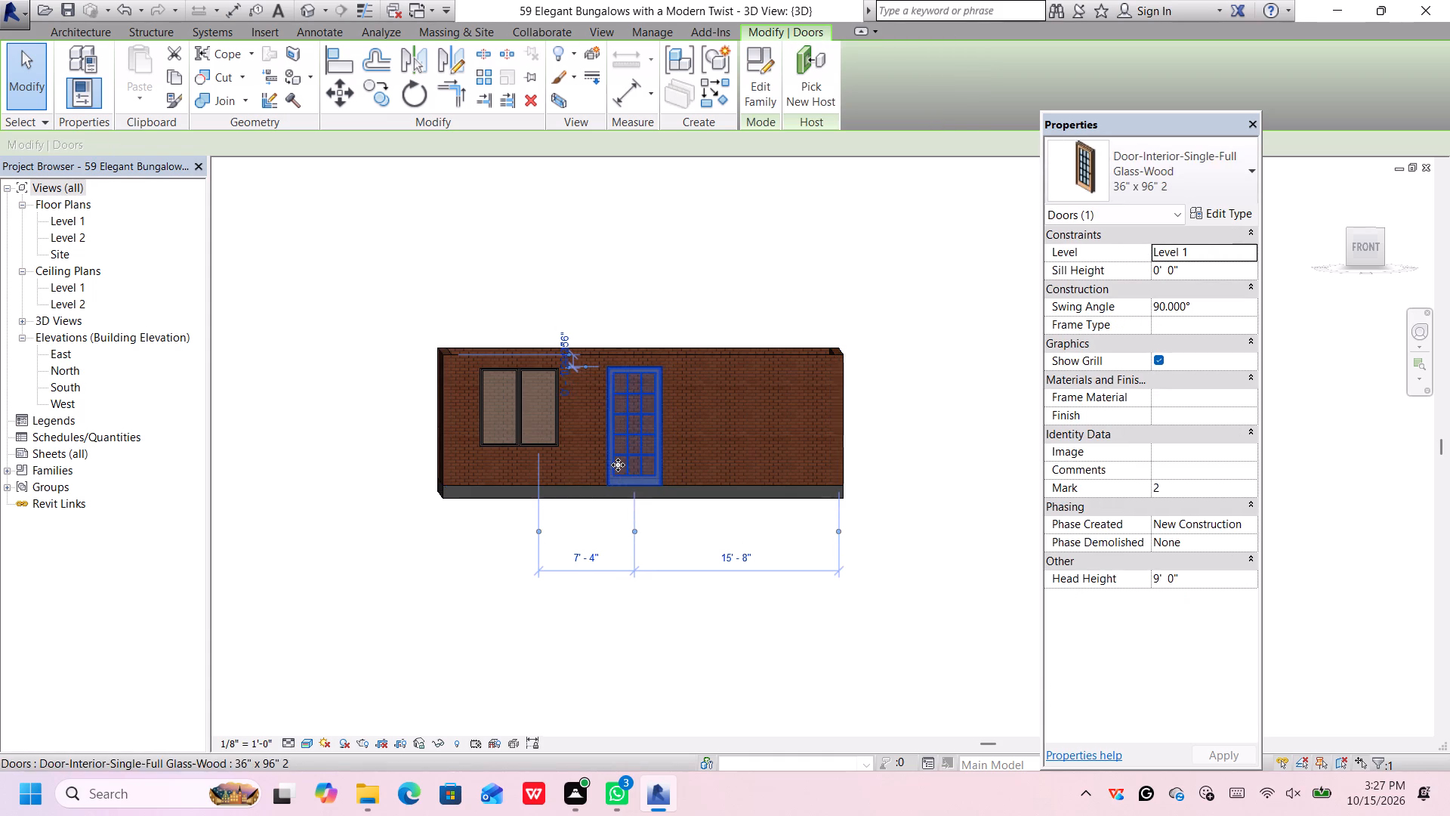
{"action": "key", "text": "Left"}
{"action": "key", "text": "Left"}
{"action": "key", "text": "Left"}
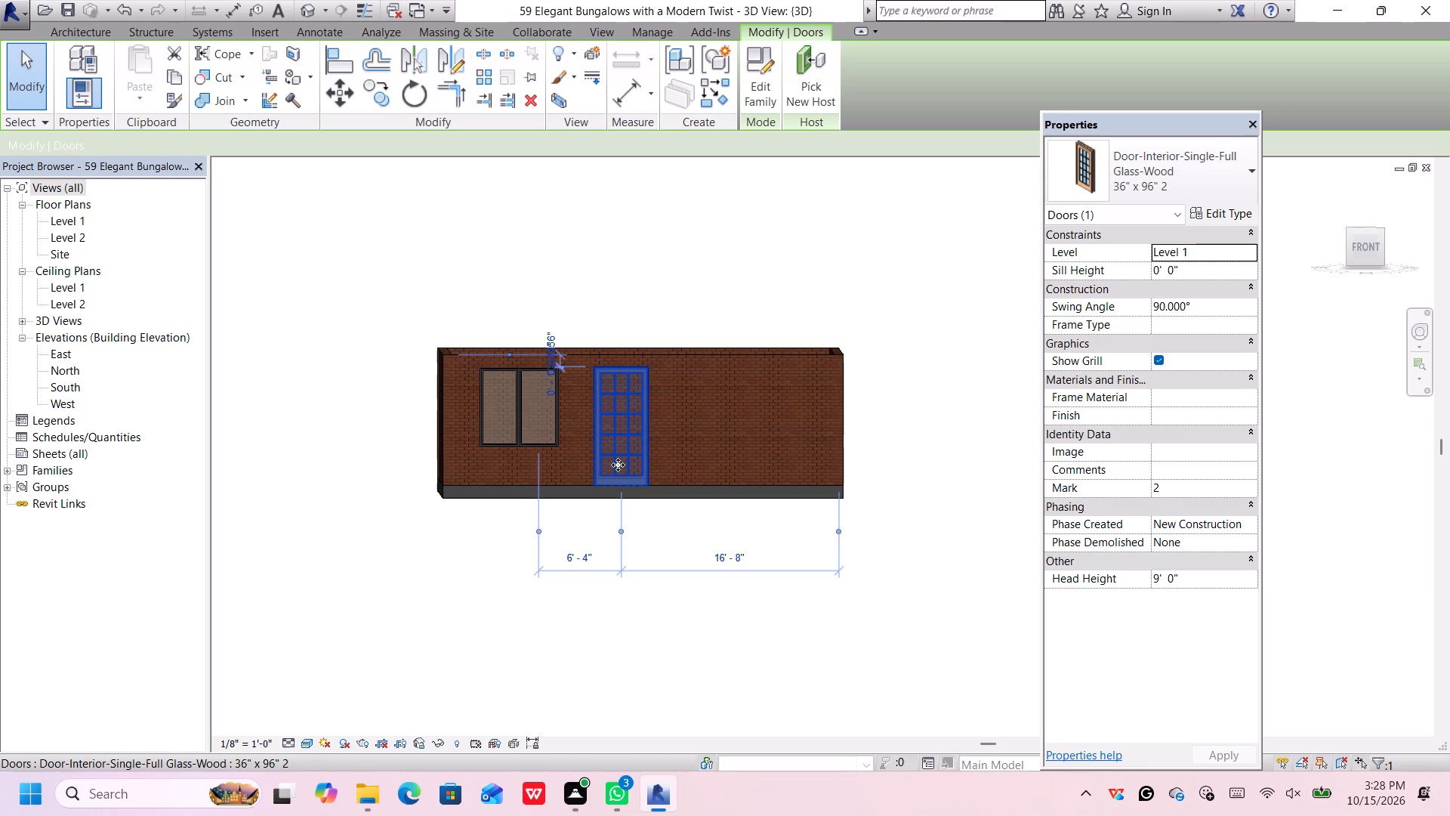
{"action": "key", "text": "Left"}
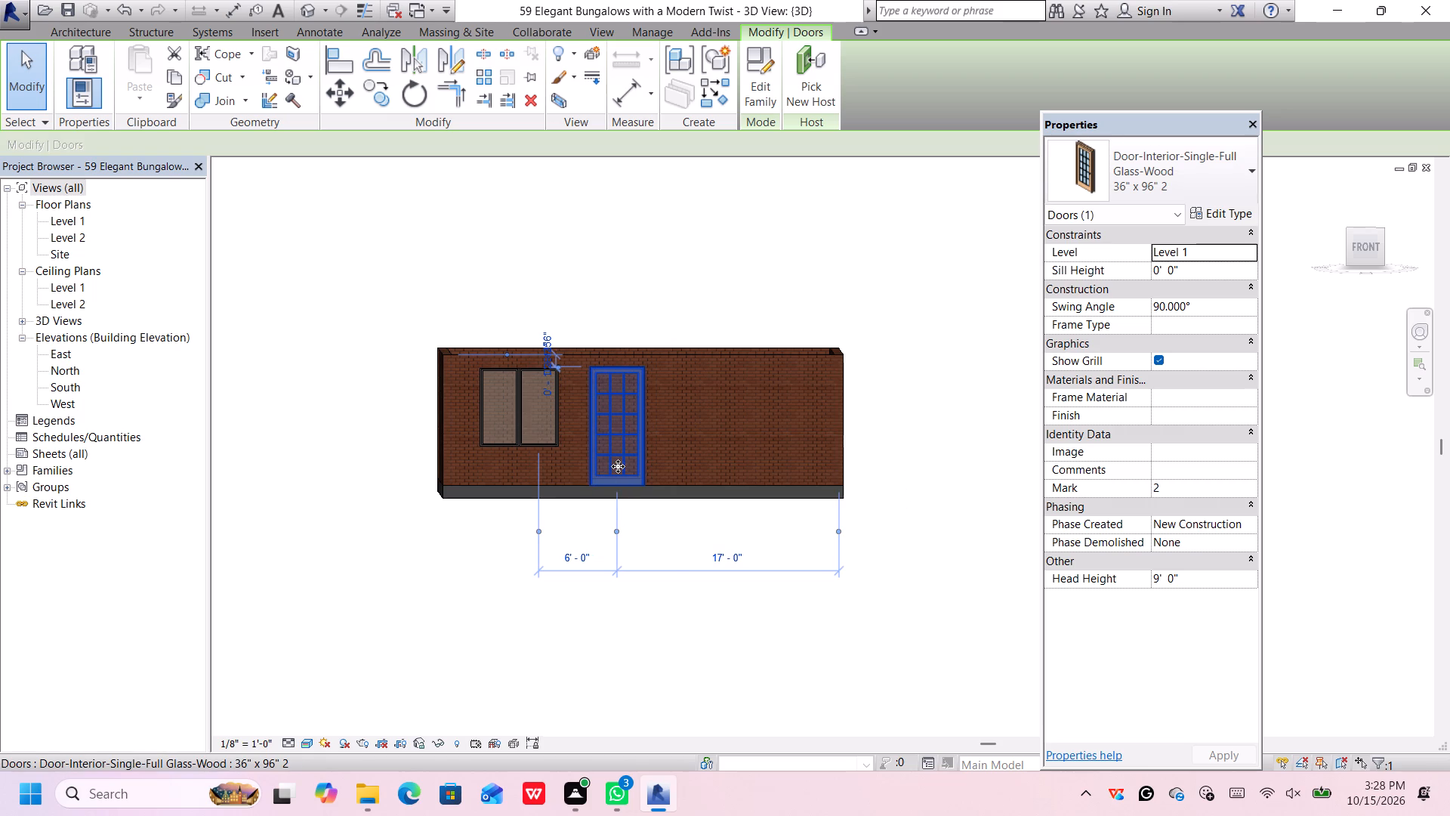
Nudge the outer front window toward the west corner until its centre is 2'-8" from the side wall.
{"action": "left_click", "coordinate": [508, 434]}
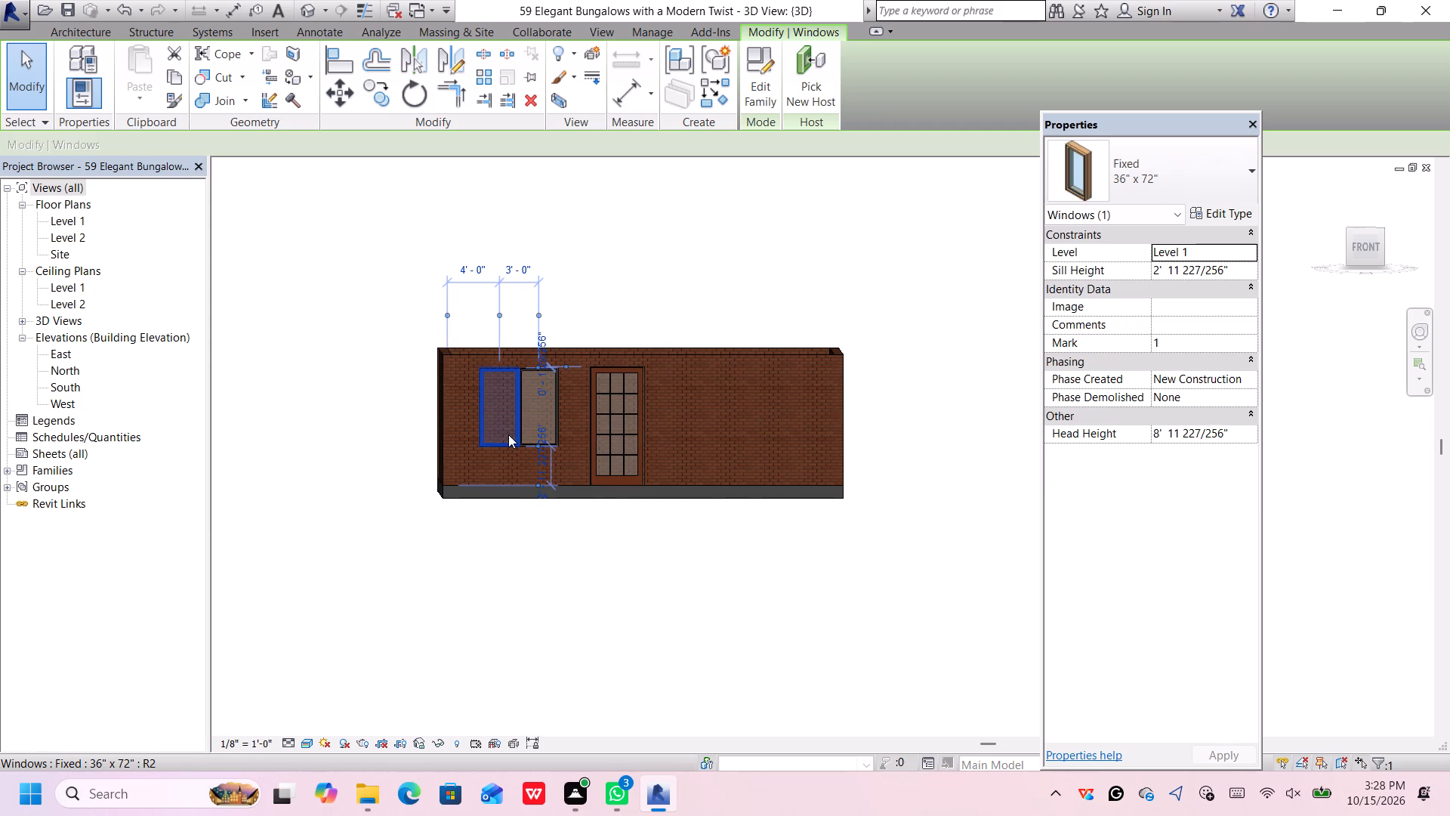
{"action": "key", "text": "Left"}
{"action": "key", "text": "Left"}
{"action": "key", "text": "Left"}
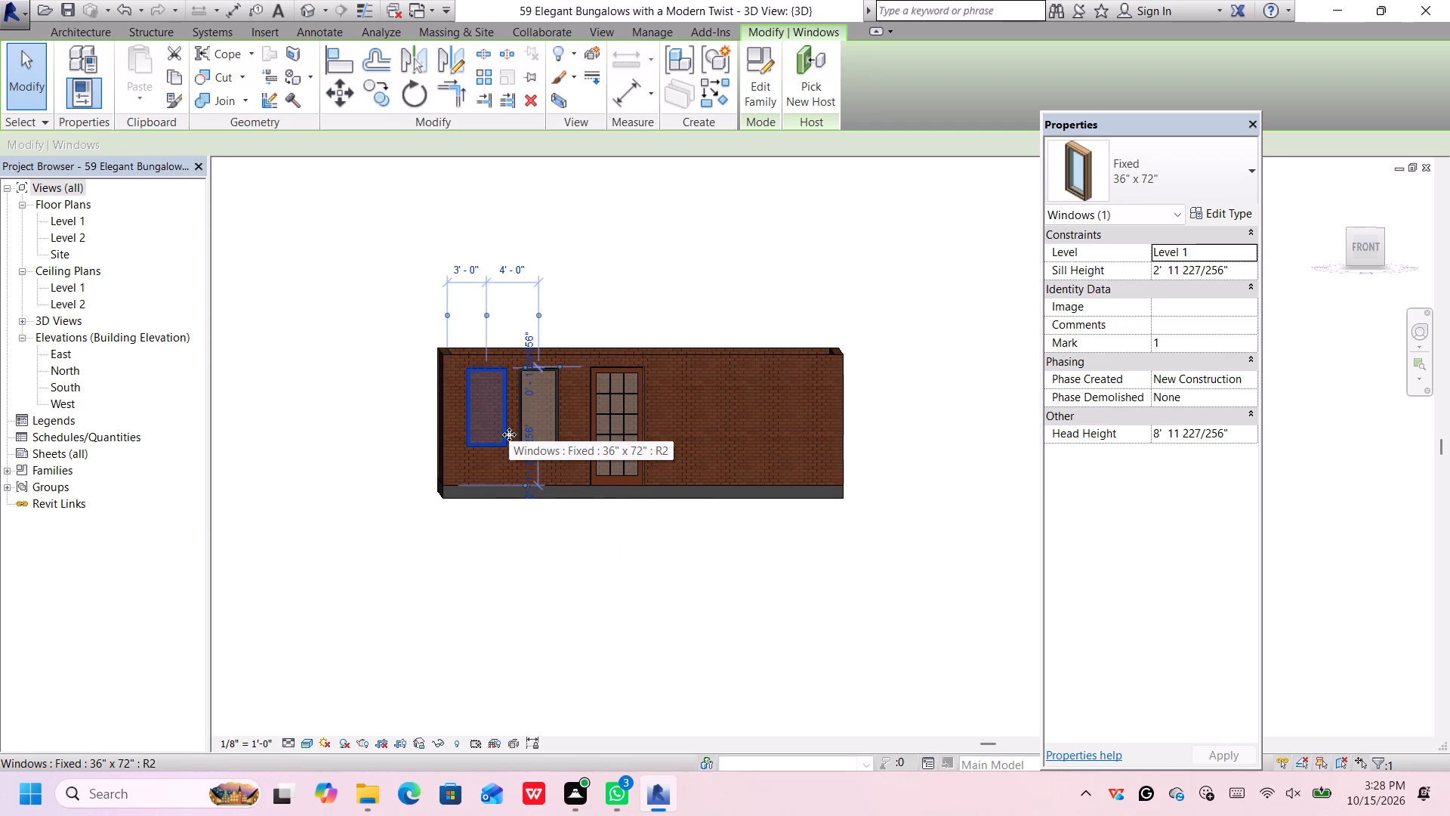
{"action": "key", "text": "Left"}
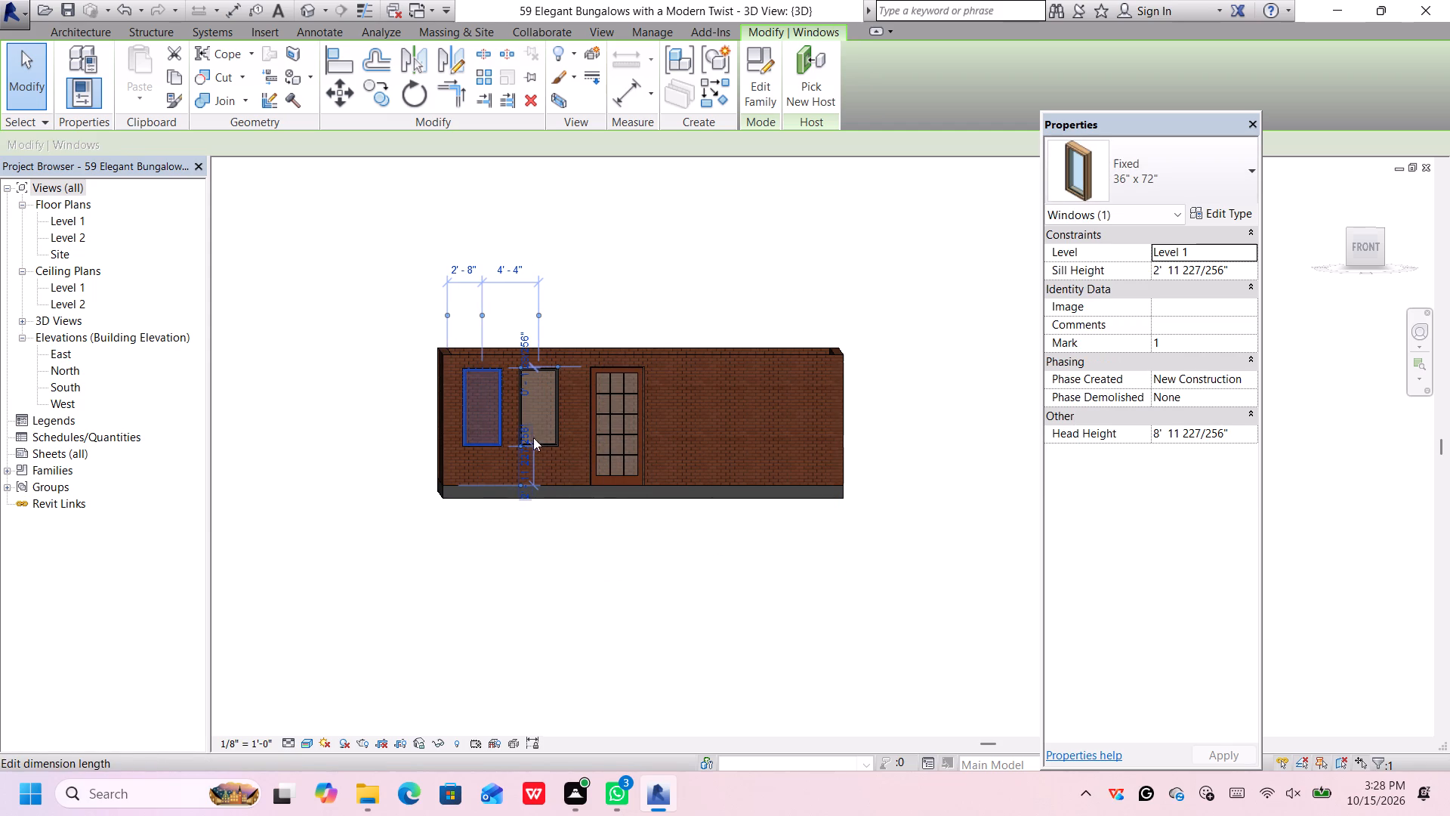
Nudge the second front window back against the outer one, leaving 3'-0" between their centres.
{"action": "left_click", "coordinate": [546, 440]}
{"action": "key", "text": "Left"}
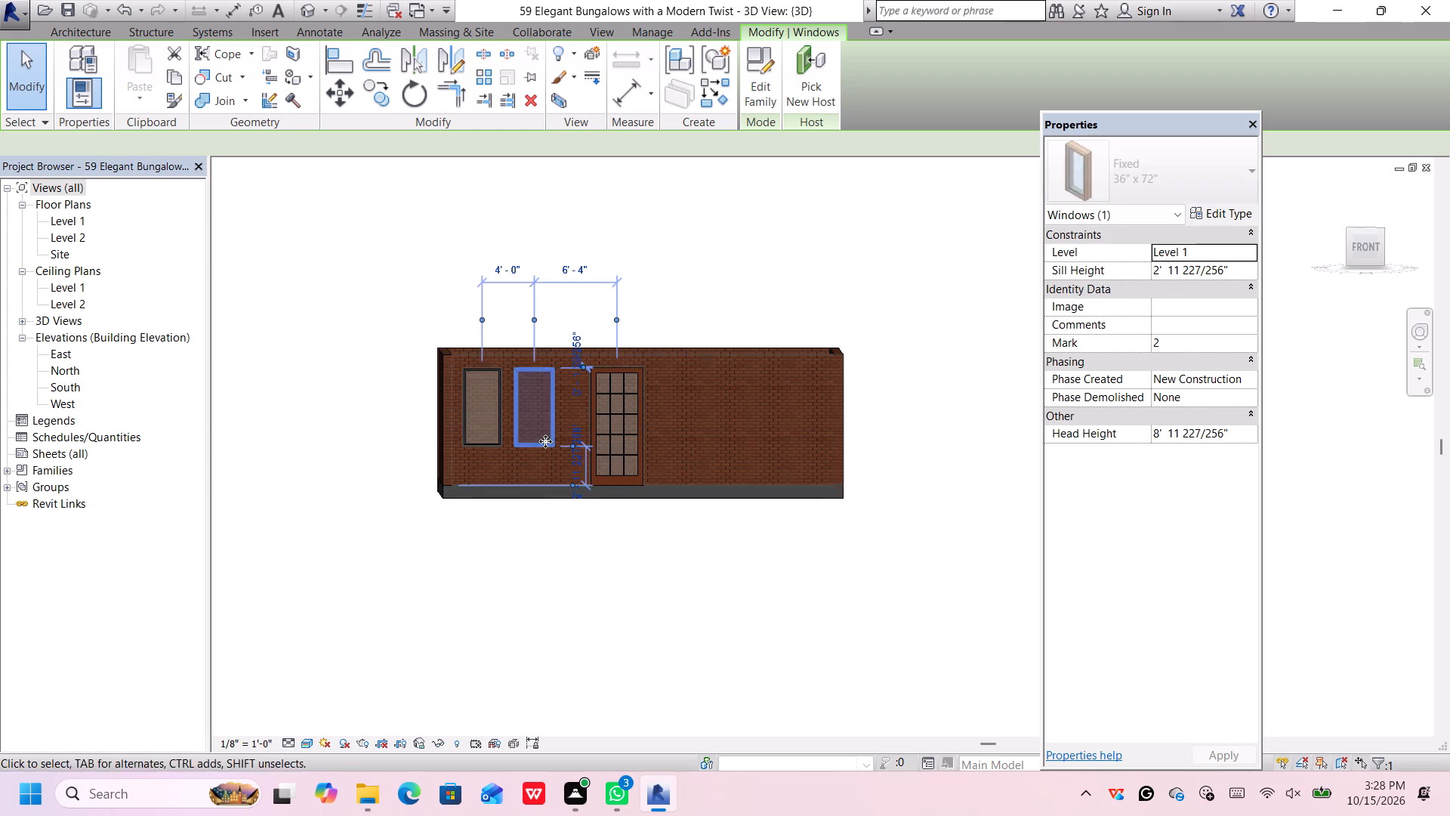
{"action": "key", "text": "Left"}
{"action": "key", "text": "Left"}
{"action": "key", "text": "Left"}
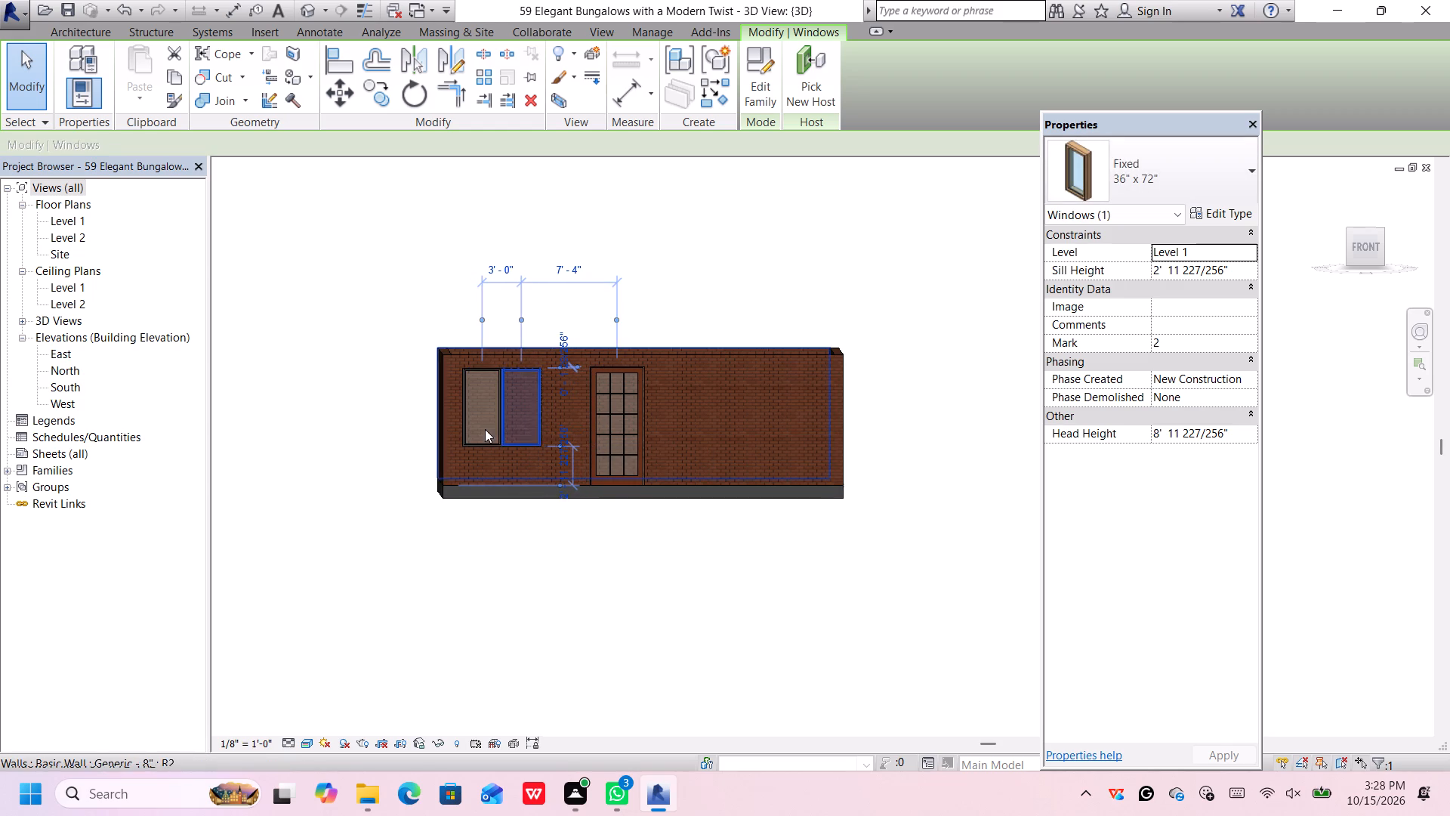
{"action": "scroll", "coordinate": [485, 429], "scroll_direction": "up", "scroll_amount": 12}
{"action": "scroll", "coordinate": [565, 491], "scroll_direction": "down", "scroll_amount": 5}
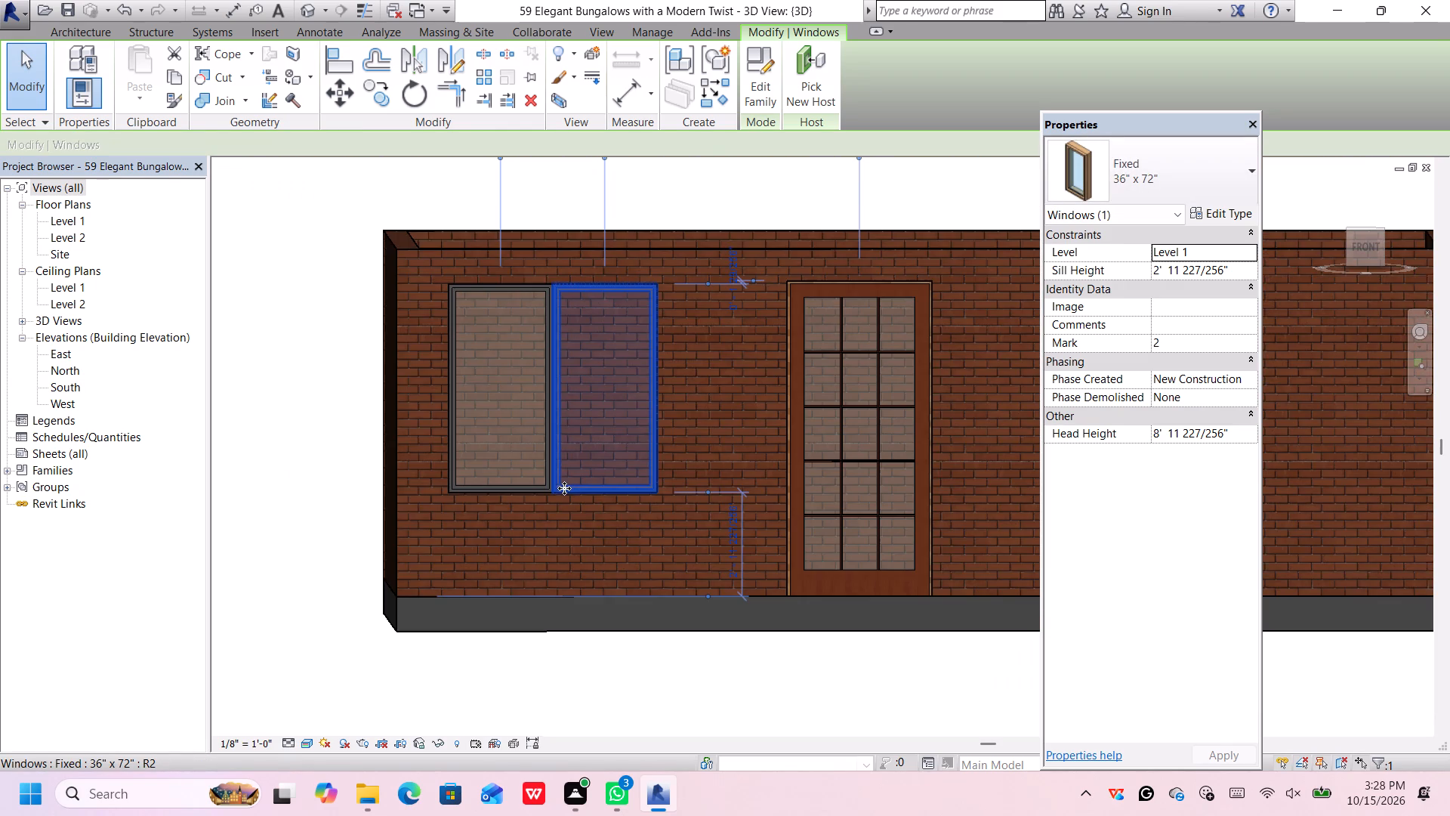
{"action": "left_click", "coordinate": [345, 509]}
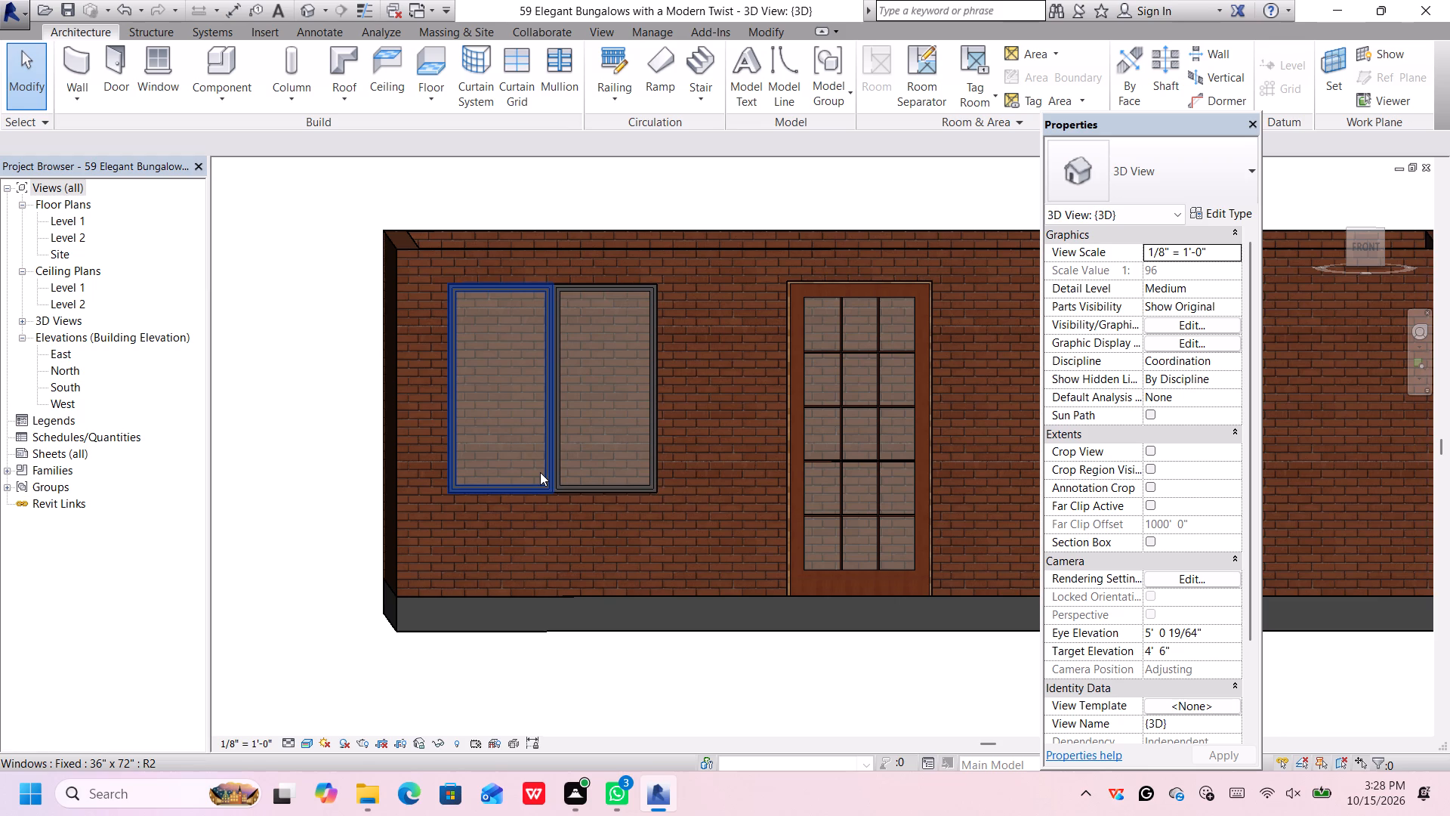
Examine the spacing of the paired windows and door across the shortened front facade.
{"action": "scroll", "coordinate": [542, 471], "scroll_direction": "down", "scroll_amount": 6}
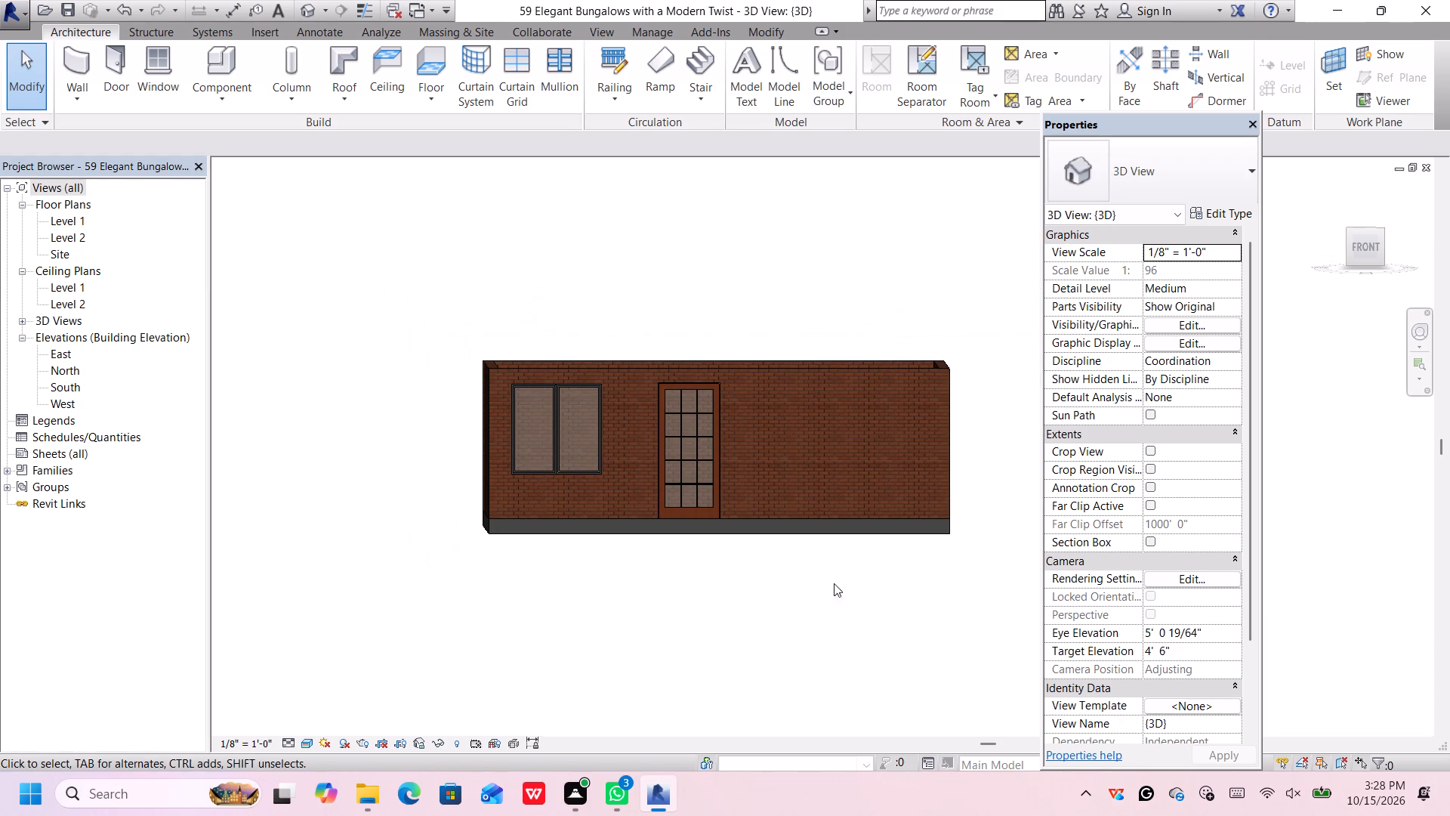
{"action": "middle_click_drag", "start_coordinate": [873, 558], "coordinate": [836, 563]}
{"action": "middle_click", "coordinate": [836, 562]}
{"action": "scroll", "coordinate": [836, 562], "scroll_direction": "up", "scroll_amount": 1}
{"action": "middle_click", "coordinate": [836, 561]}
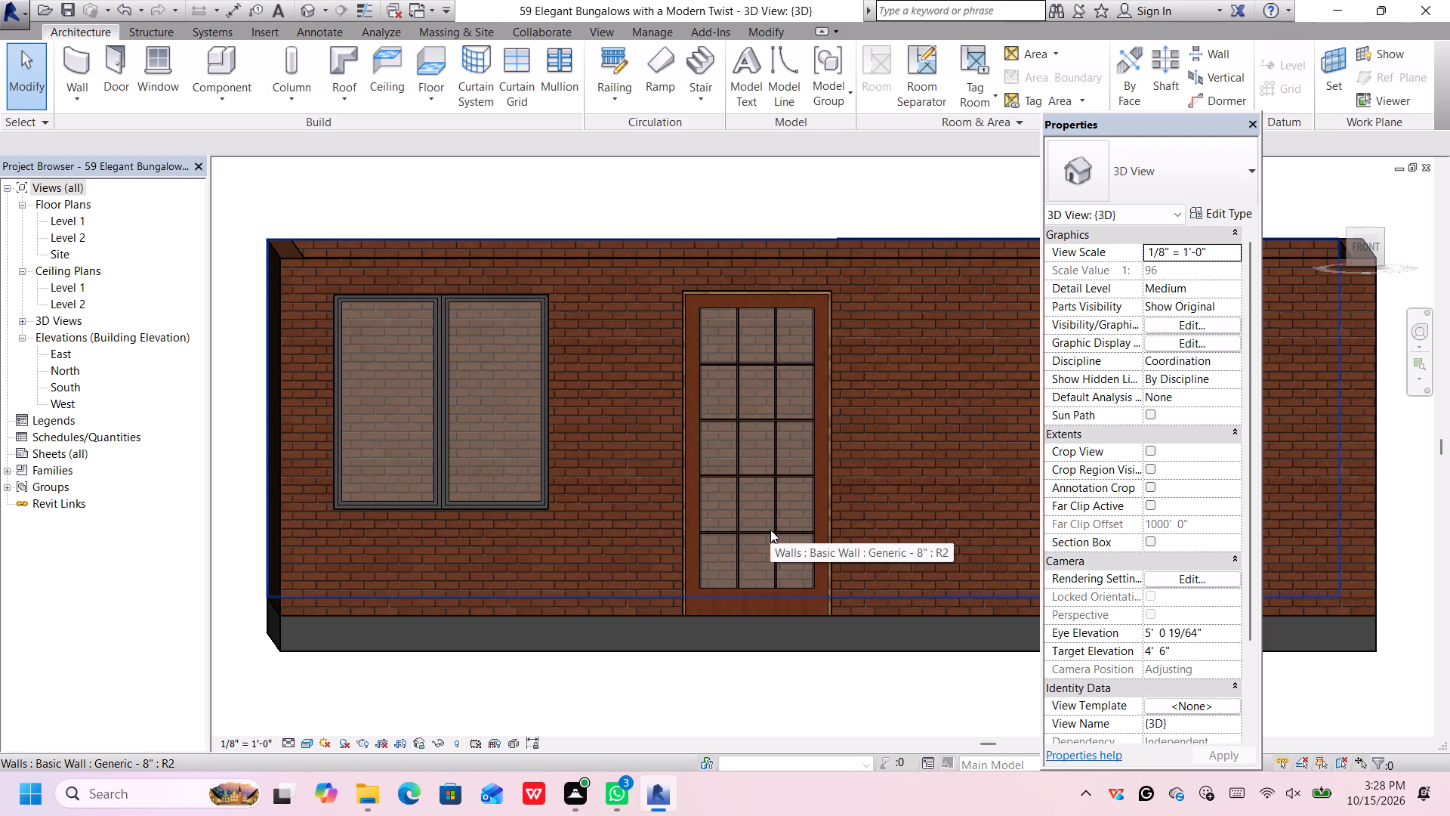
{"action": "scroll", "coordinate": [770, 530], "scroll_direction": "down", "scroll_amount": 2}
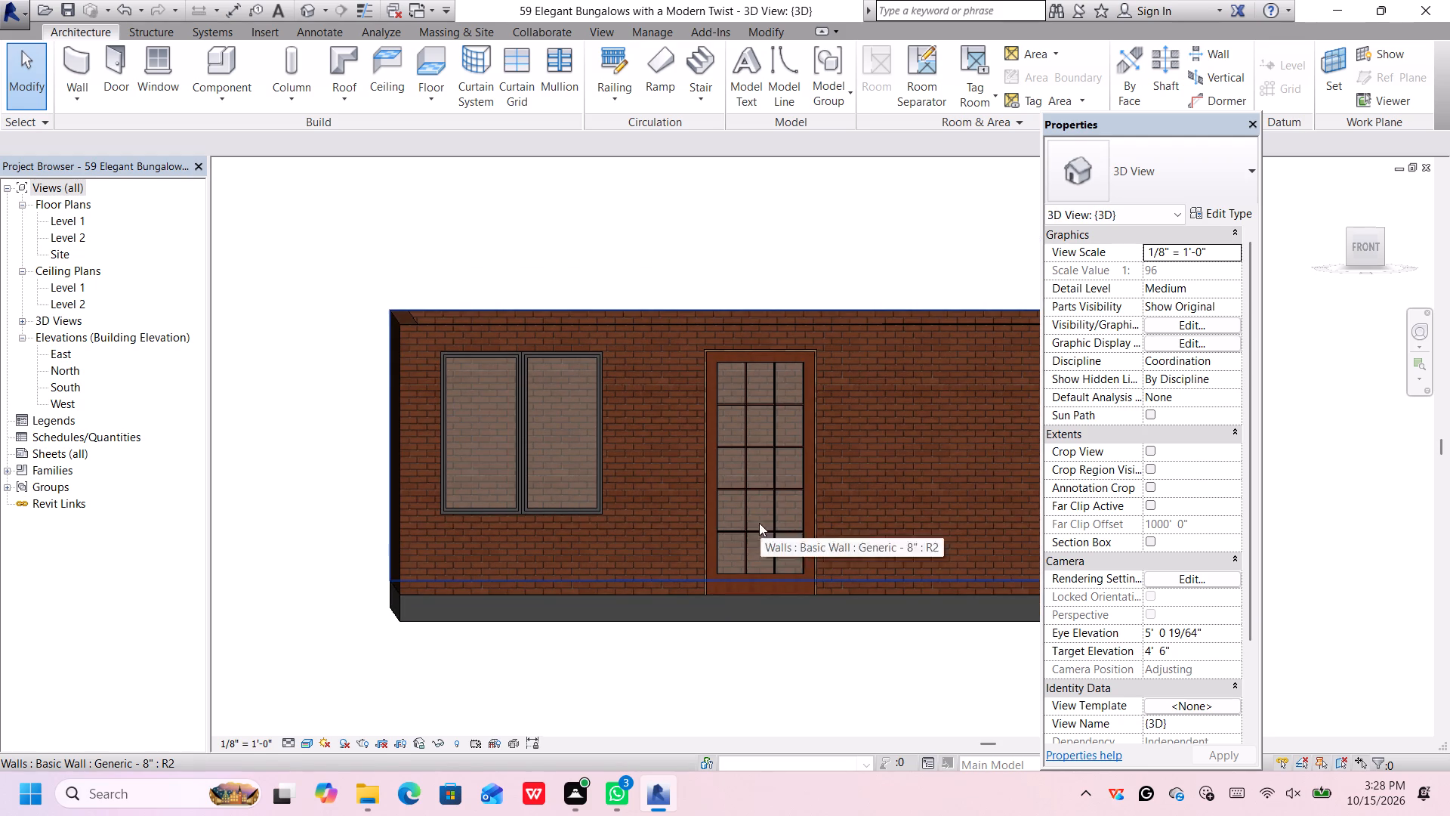
{"action": "middle_click_drag", "start_coordinate": [755, 521], "coordinate": [582, 535]}
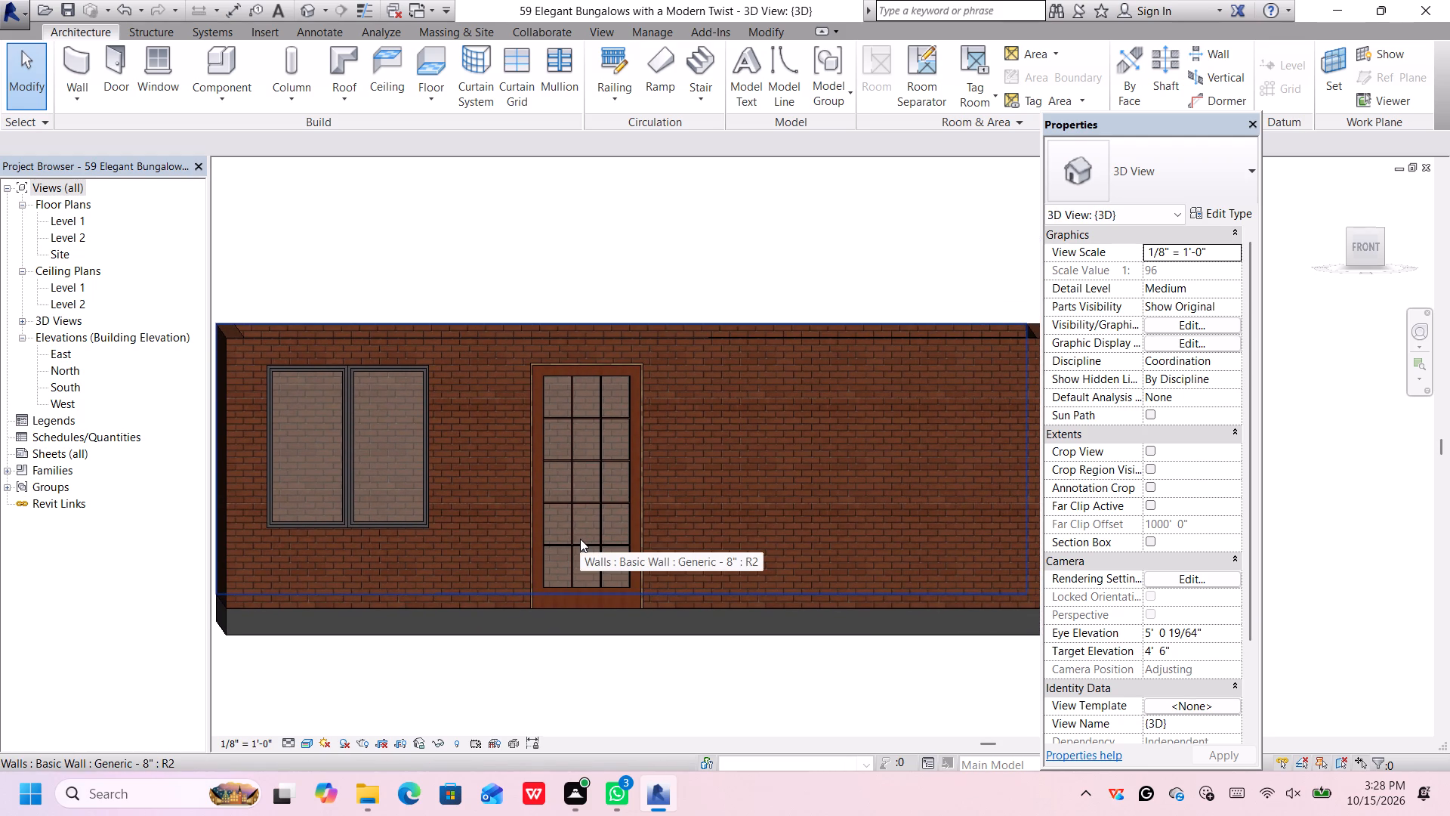
{"action": "scroll", "coordinate": [580, 539], "scroll_direction": "down", "scroll_amount": 1}
{"action": "scroll", "coordinate": [508, 556], "scroll_direction": "down", "scroll_amount": 1}
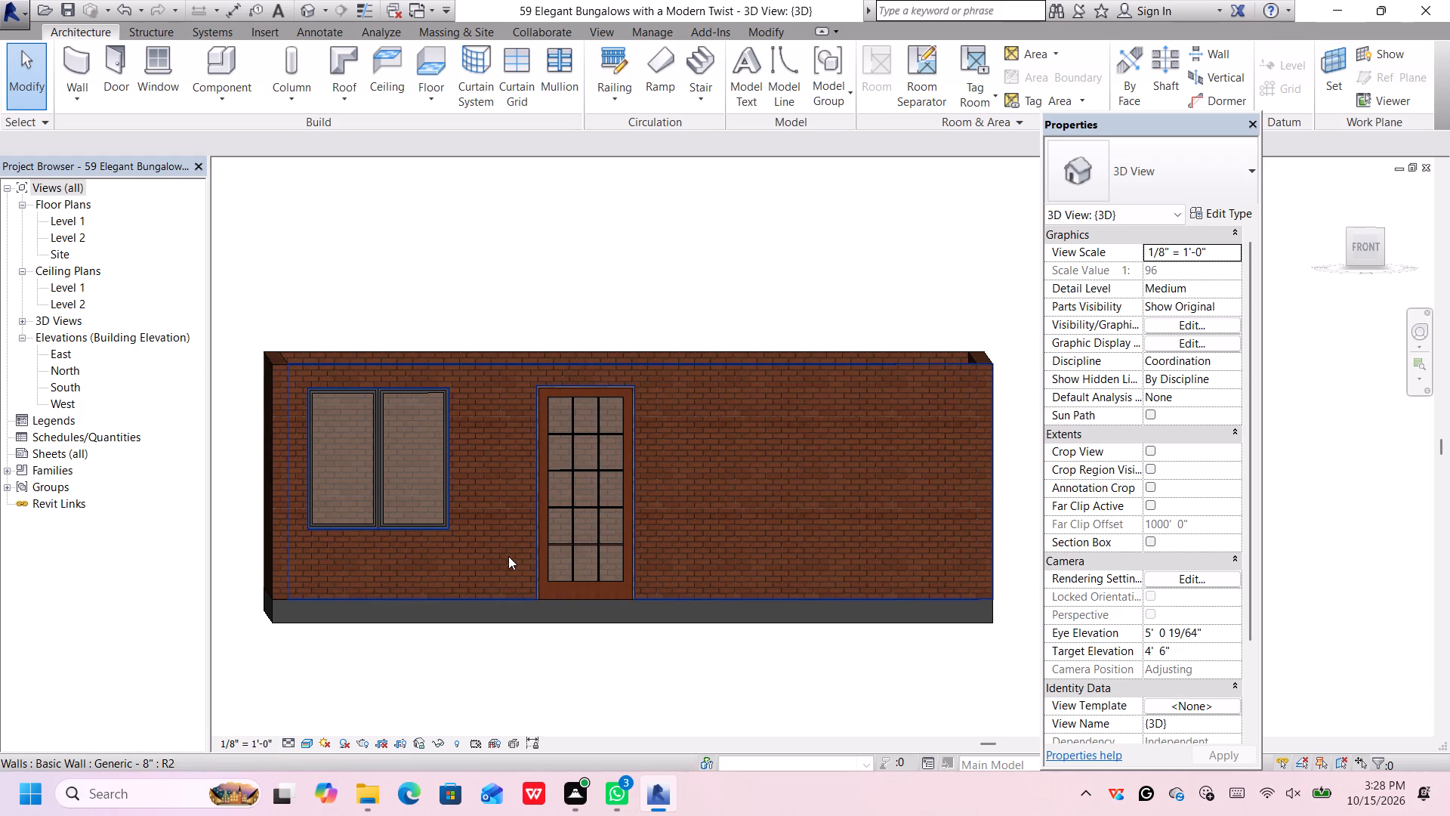
{"action": "scroll", "coordinate": [509, 555], "scroll_direction": "up", "scroll_amount": 2}
{"action": "scroll", "coordinate": [513, 554], "scroll_direction": "down", "scroll_amount": 4}
{"action": "scroll", "coordinate": [778, 504], "scroll_direction": "up", "scroll_amount": 1}
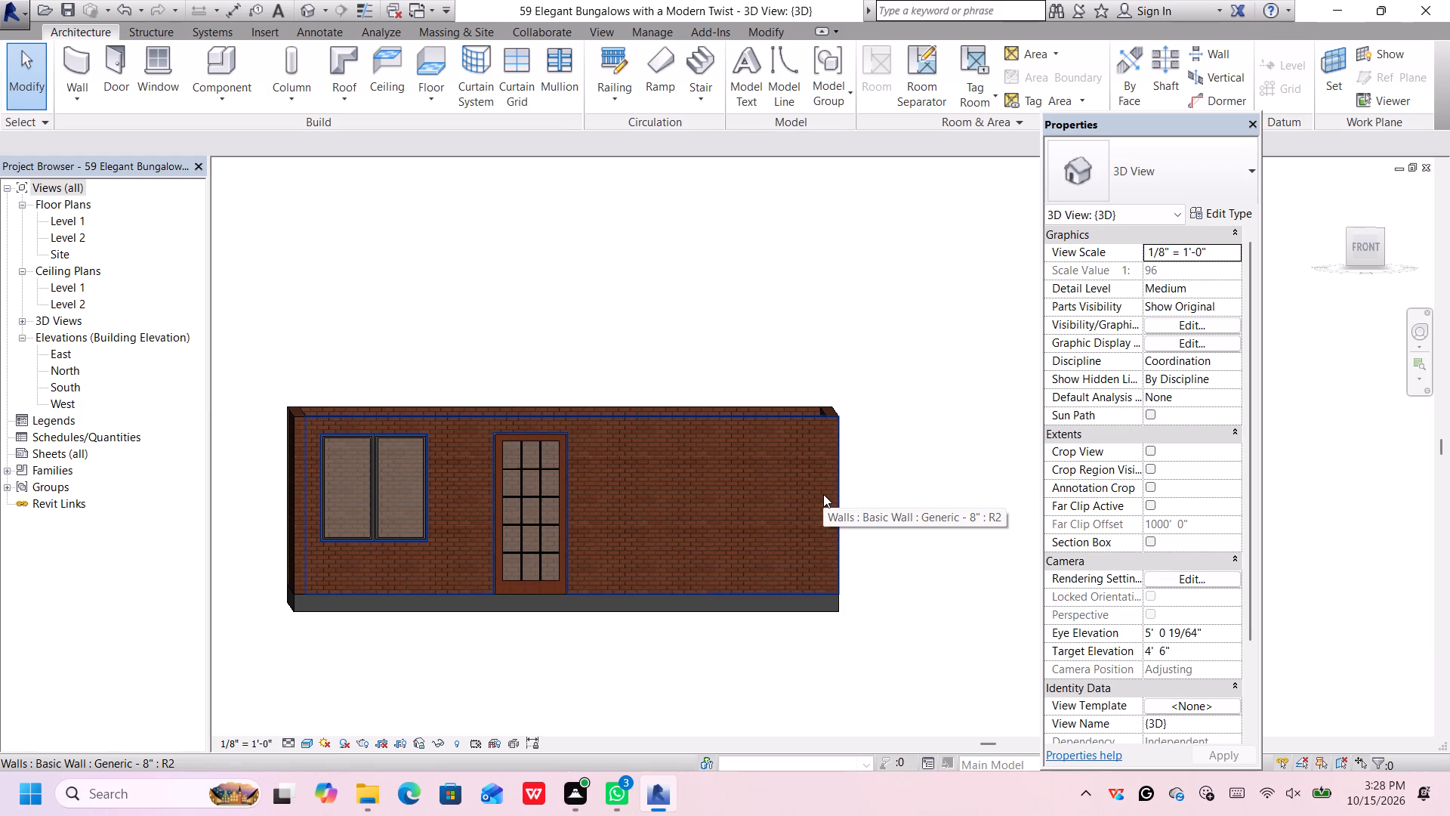
From the Top view, place a 24" x 24" architectural Rectangular Column against the front wall's exterior, 23'-0" from the east wall, from Level 1 to Level 2.
{"action": "left_click", "coordinate": [301, 53]}
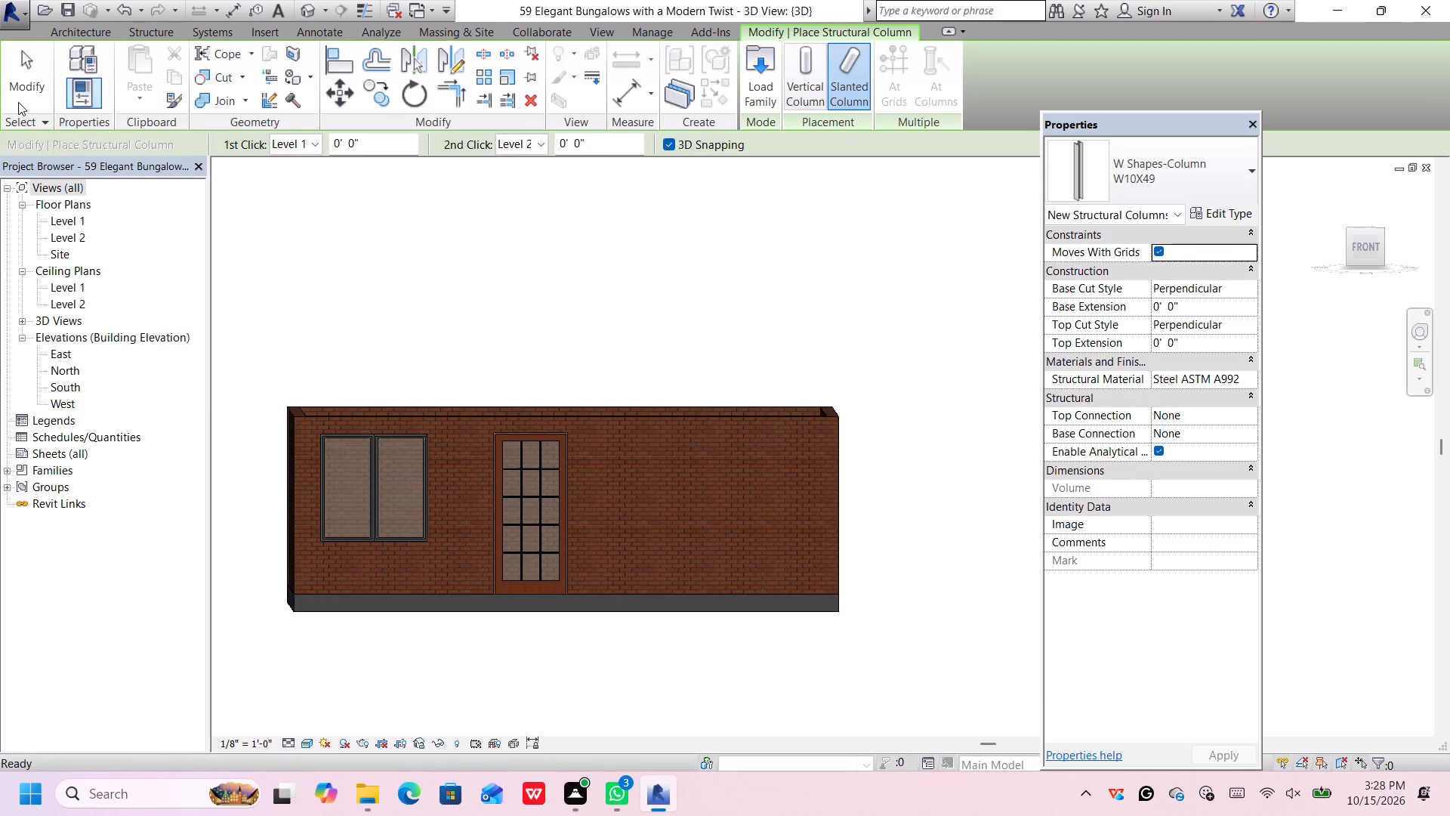
{"action": "left_click", "coordinate": [66, 22]}
{"action": "left_click", "coordinate": [67, 31]}
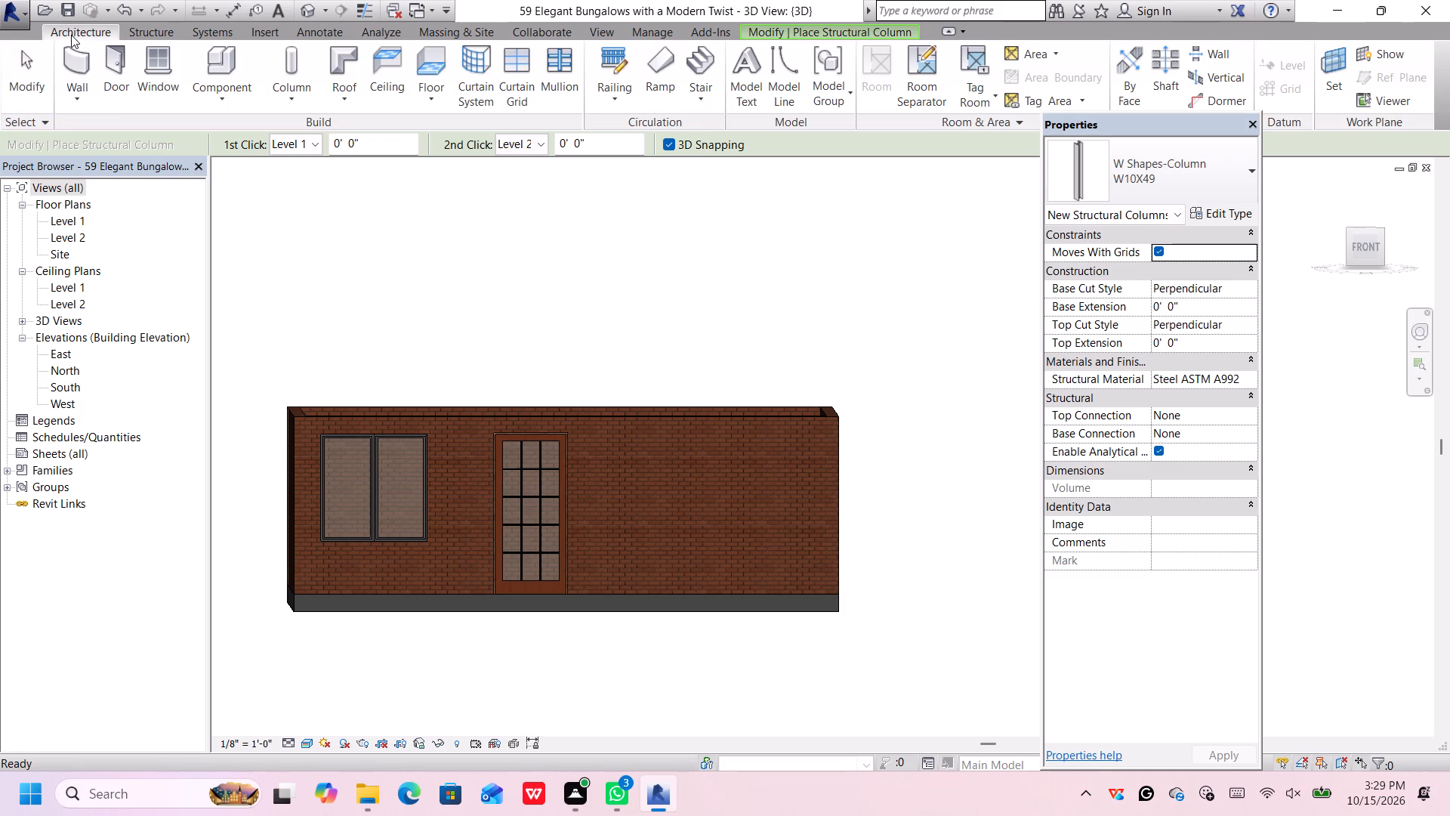
{"action": "left_click", "coordinate": [288, 90]}
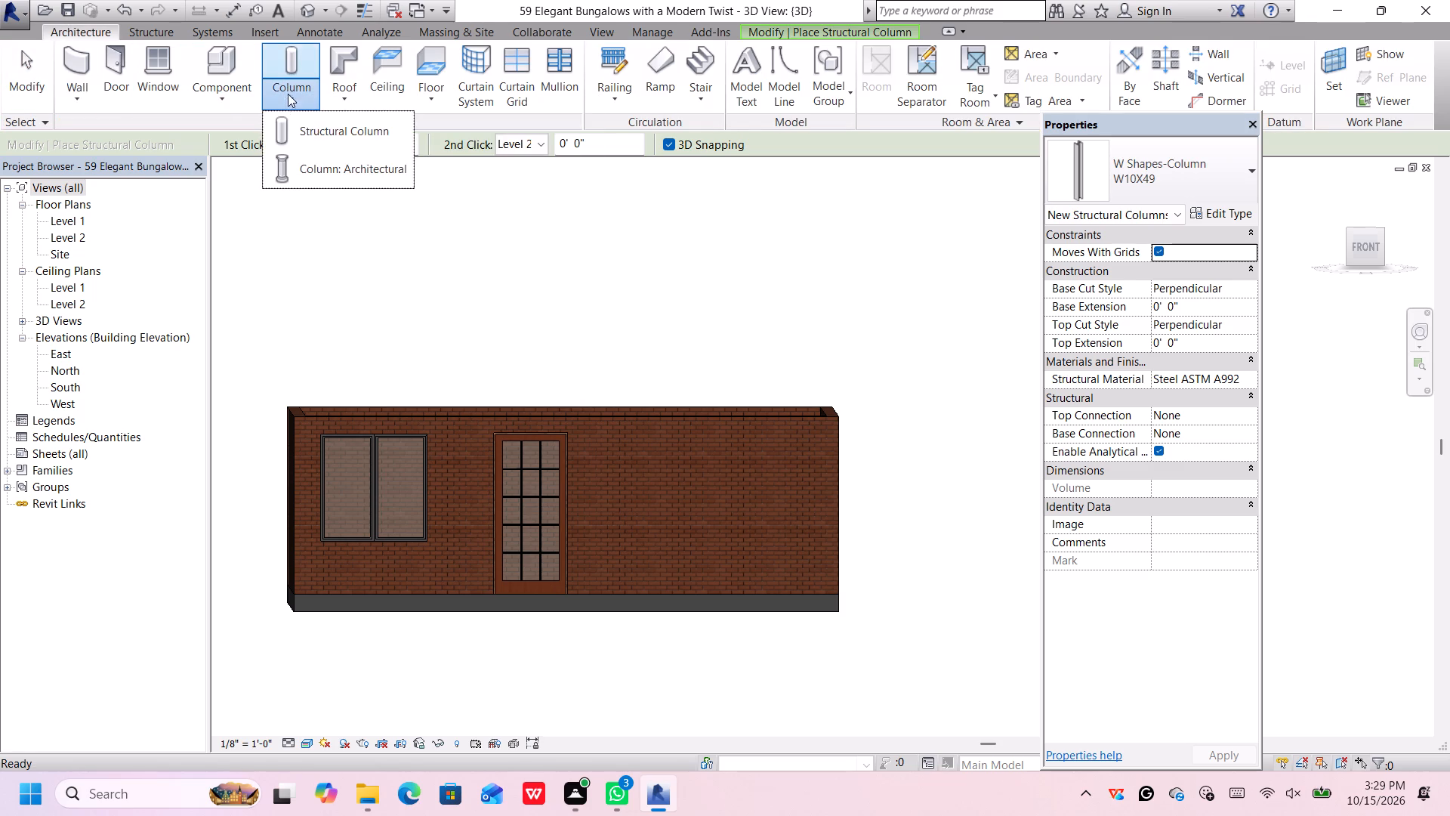
{"action": "left_click", "coordinate": [332, 163]}
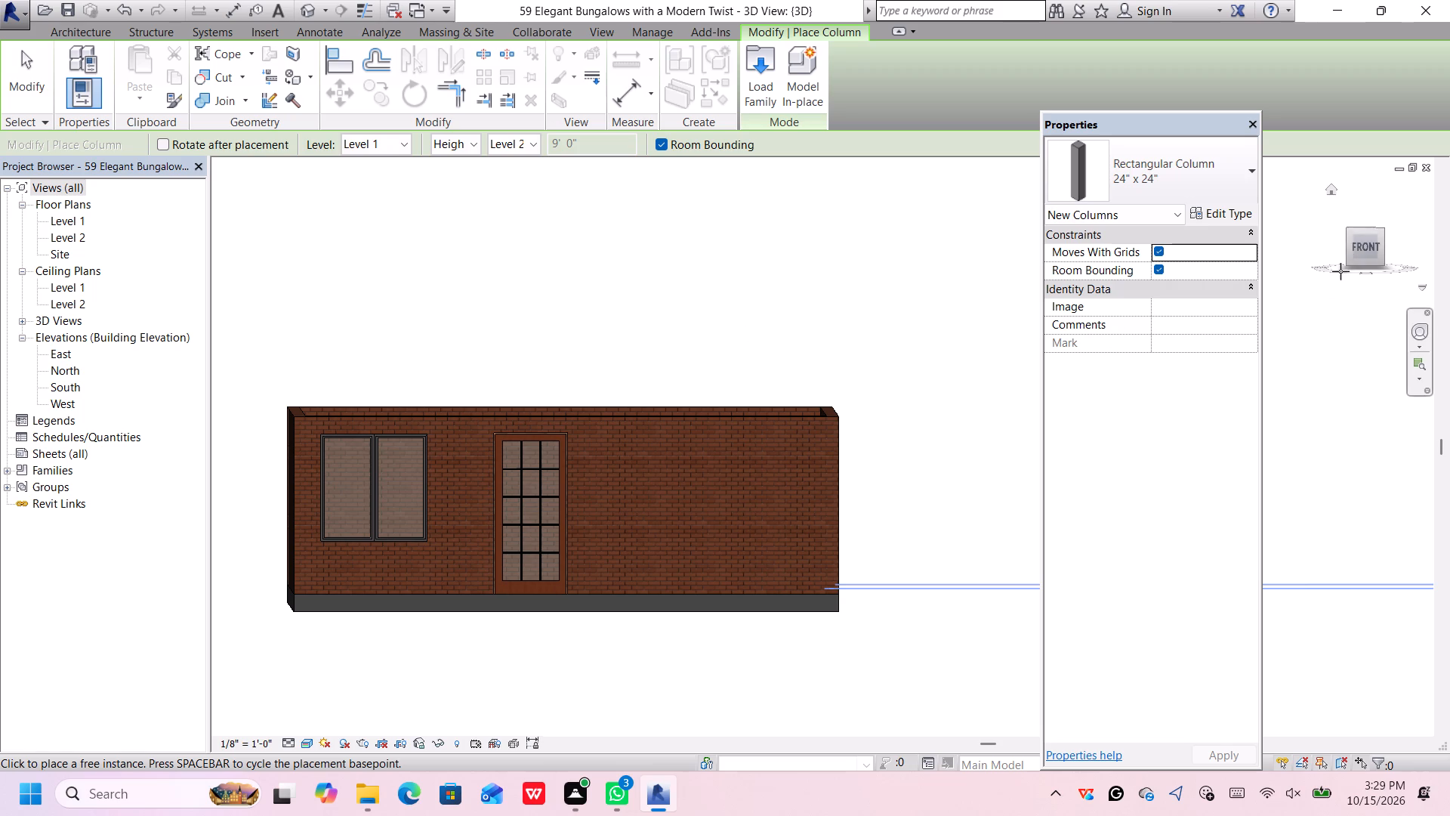
{"action": "left_click", "coordinate": [1367, 233]}
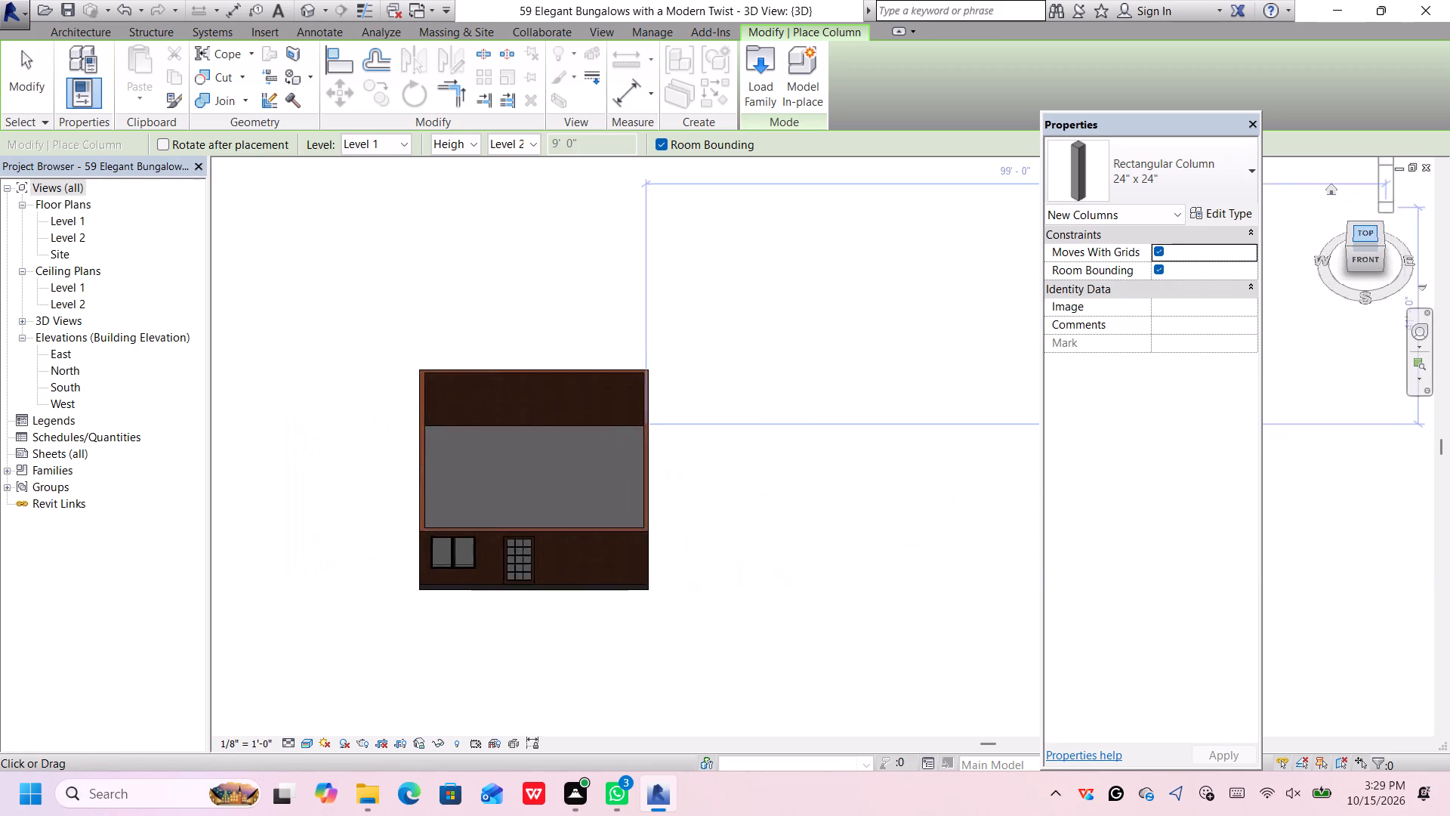
{"action": "left_click", "coordinate": [1367, 234]}
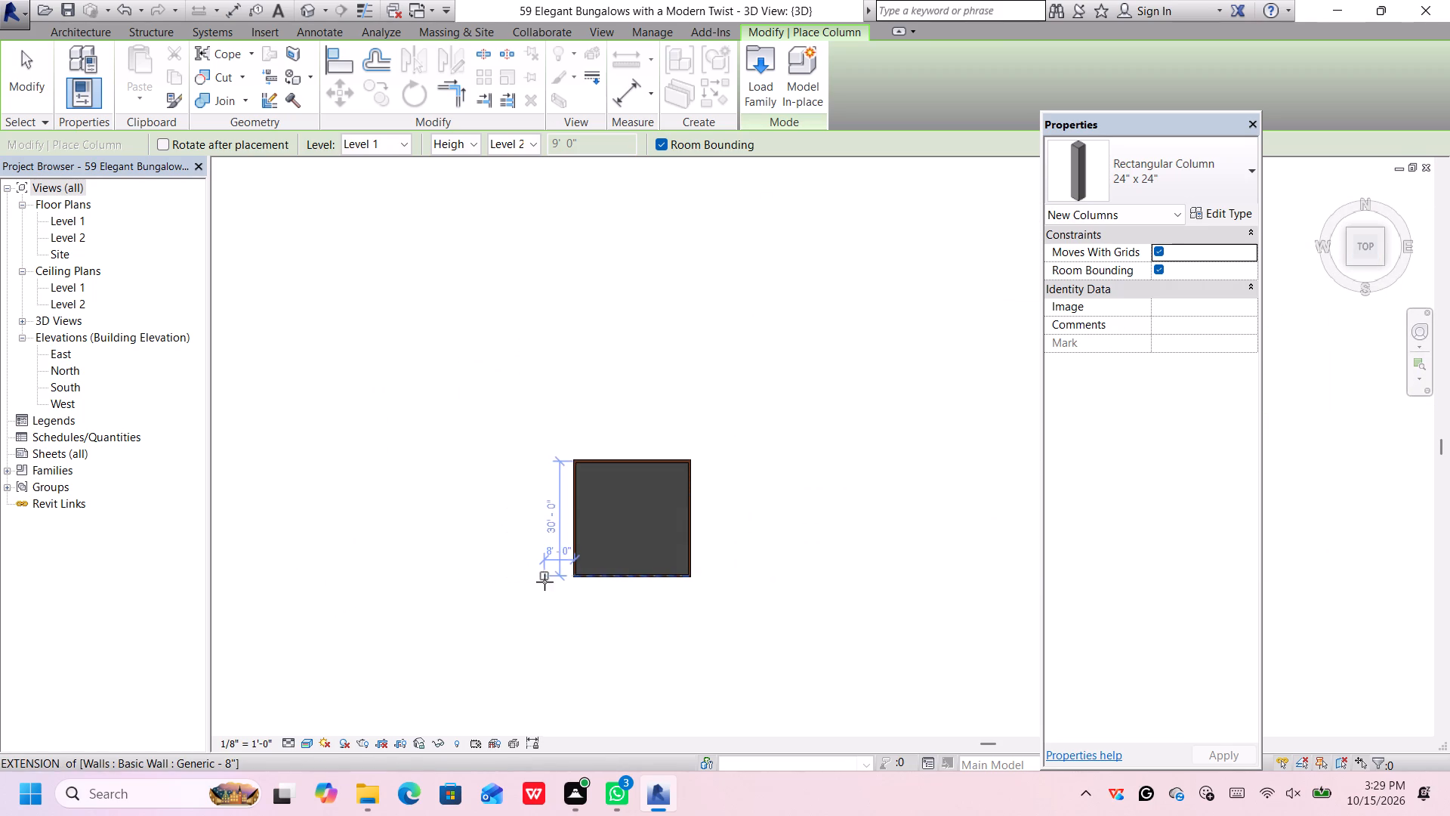
{"action": "scroll", "coordinate": [562, 586], "scroll_direction": "up", "scroll_amount": 5}
{"action": "scroll", "coordinate": [631, 581], "scroll_direction": "up", "scroll_amount": 4}
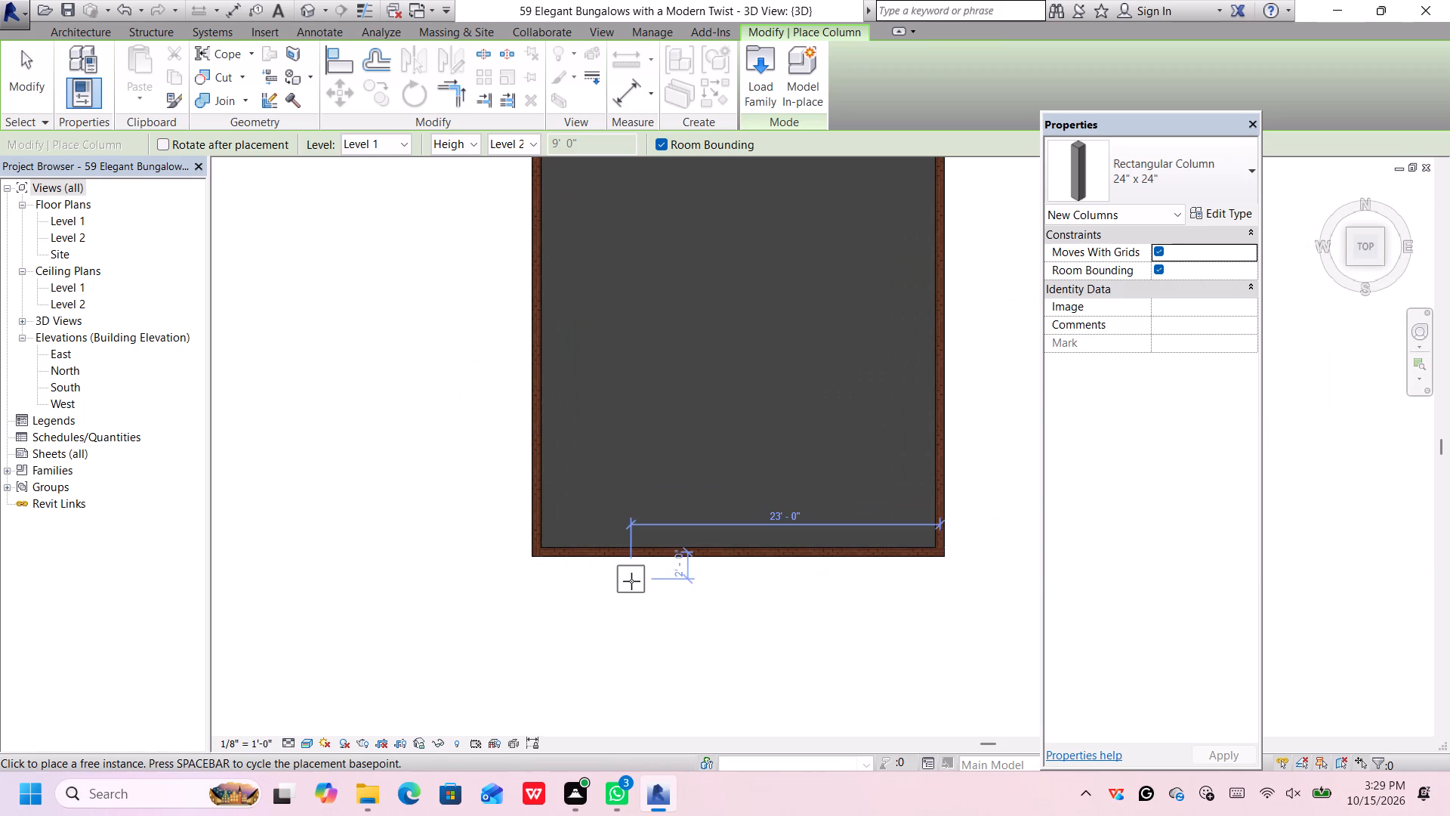
{"action": "scroll", "coordinate": [631, 581], "scroll_direction": "down", "scroll_amount": 1}
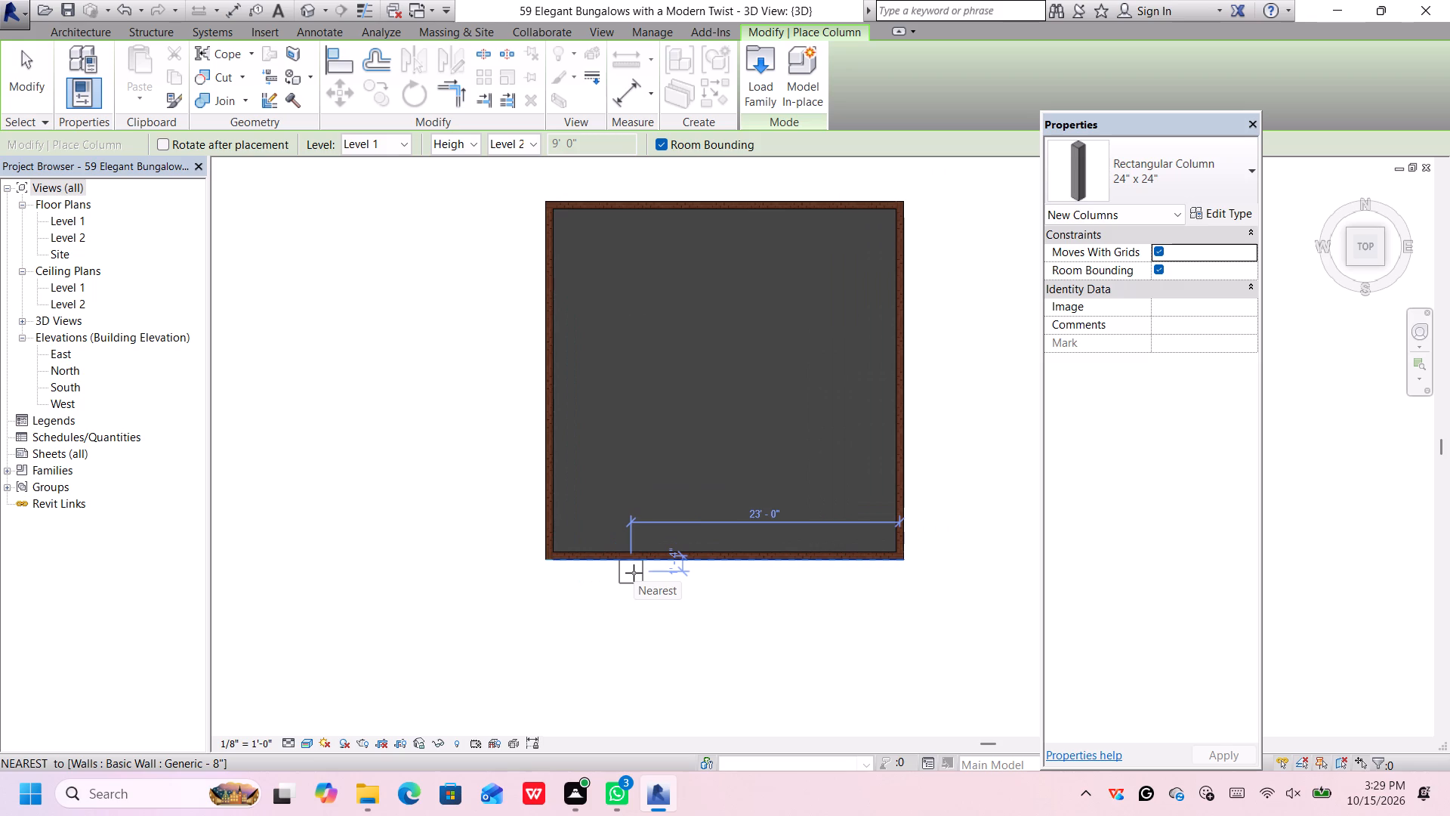
{"action": "left_click", "coordinate": [634, 573]}
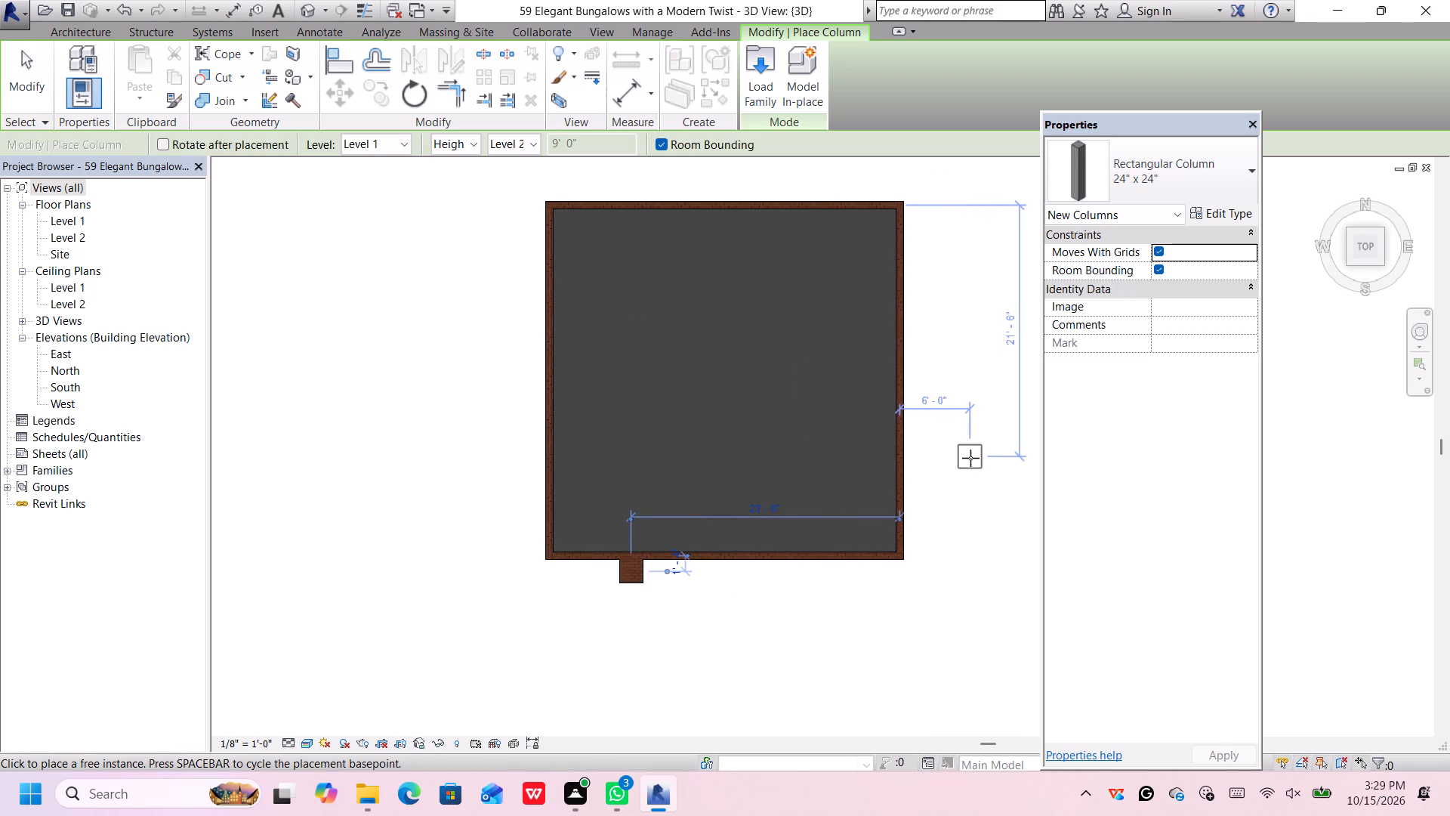
{"action": "key", "text": "Escape"}
{"action": "key", "text": "Escape"}
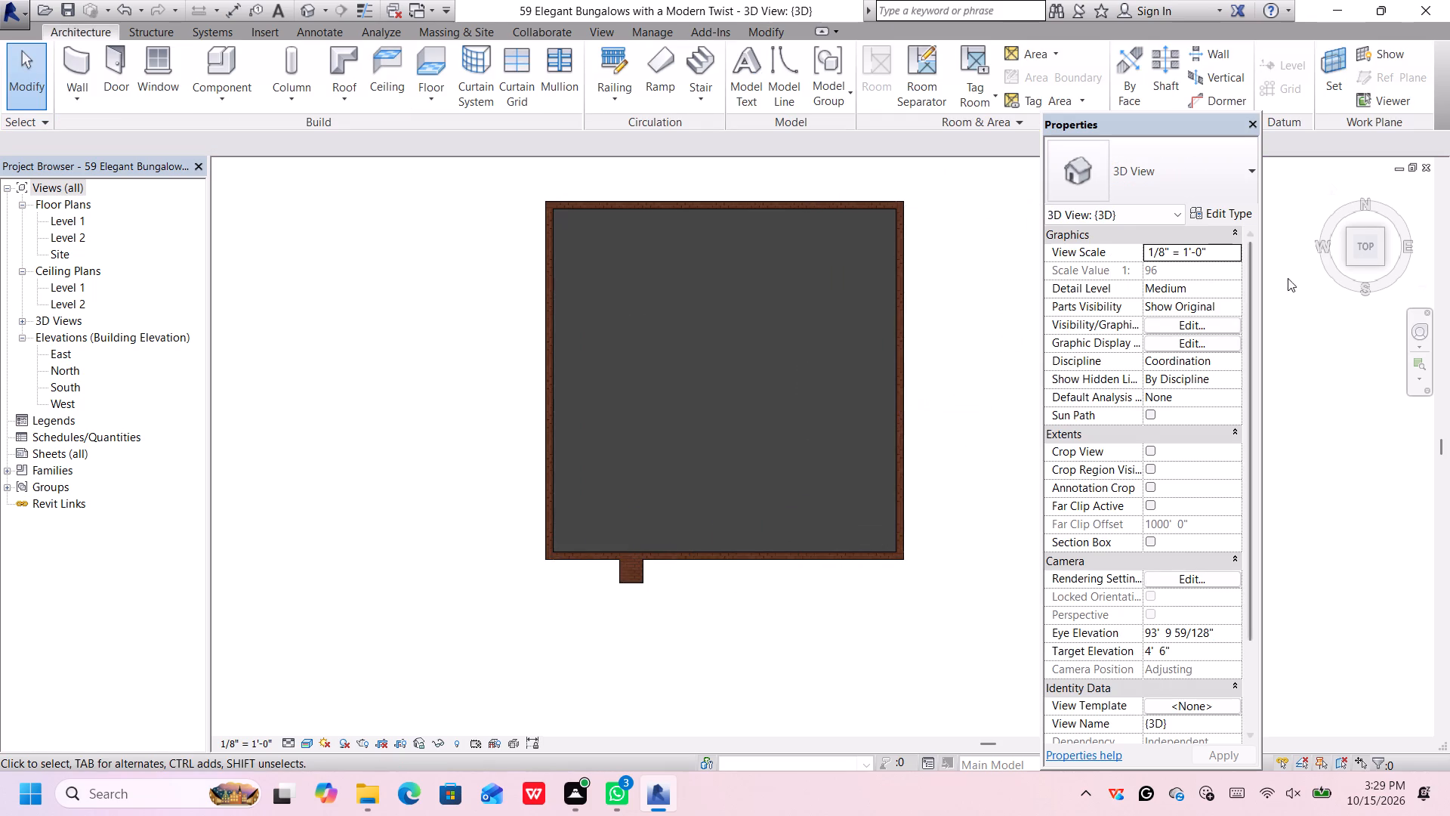
Nudge the front column east along the facade until it stands between the paired windows and the door.
{"action": "left_click", "coordinate": [1350, 261]}
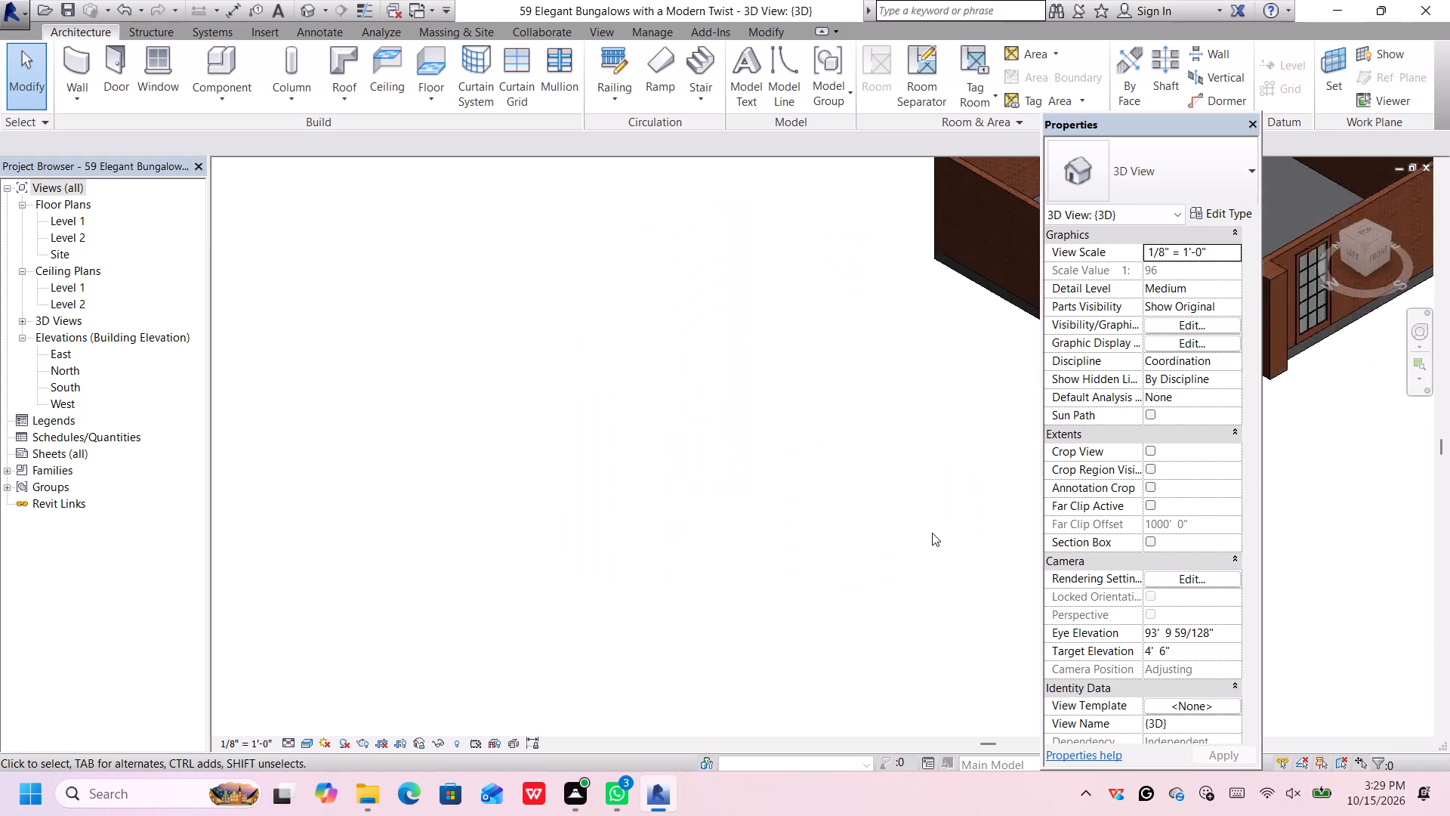
{"action": "scroll", "coordinate": [890, 549], "scroll_direction": "up", "scroll_amount": 4}
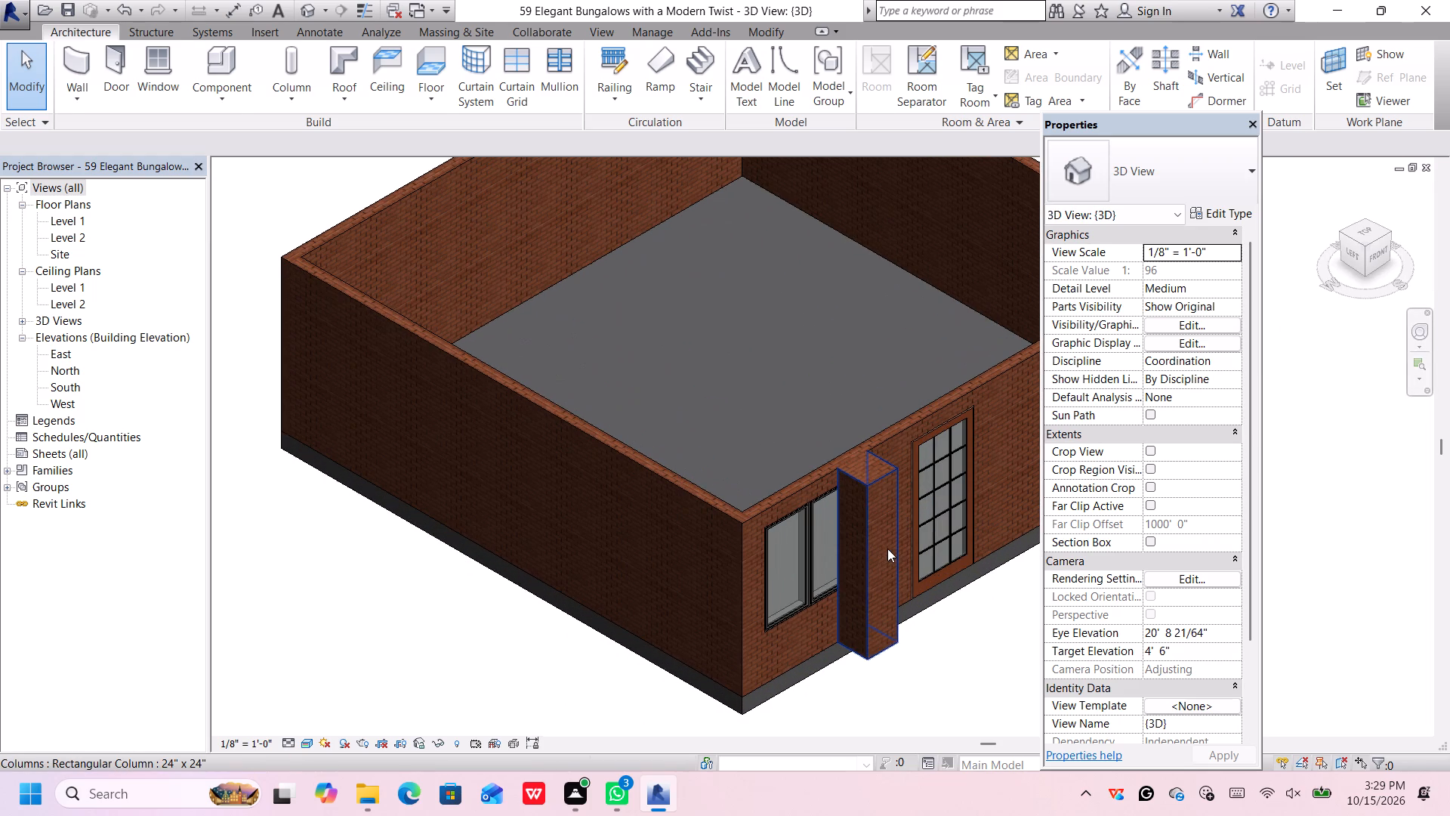
{"action": "left_click", "coordinate": [887, 549]}
{"action": "key", "text": "Right"}
{"action": "key", "text": "Right"}
{"action": "key", "text": "Right"}
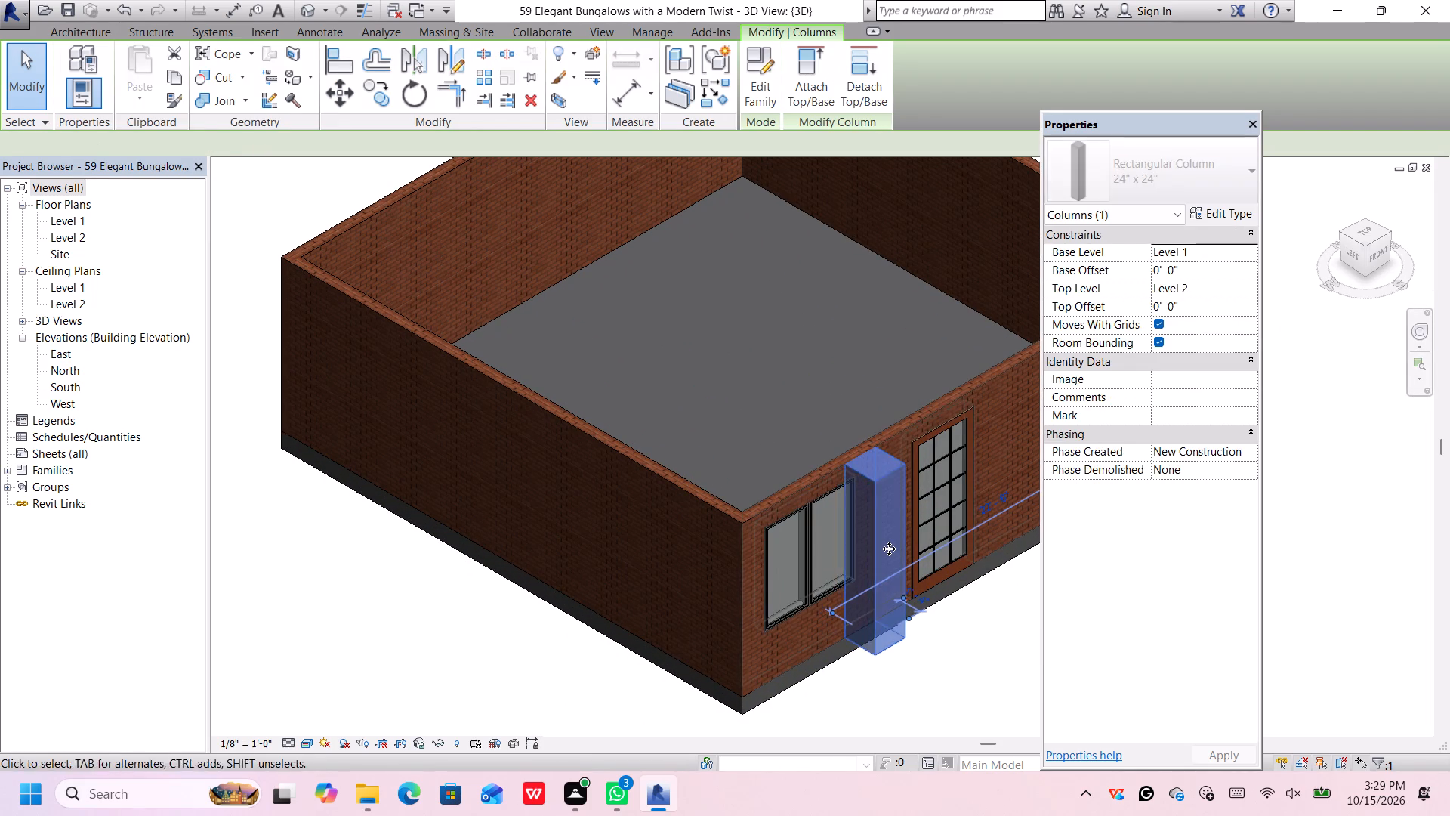
{"action": "key", "text": "Right"}
{"action": "key", "text": "Right"}
{"action": "key", "text": "Right"}
{"action": "key", "text": "Right"}
{"action": "key", "text": "Right"}
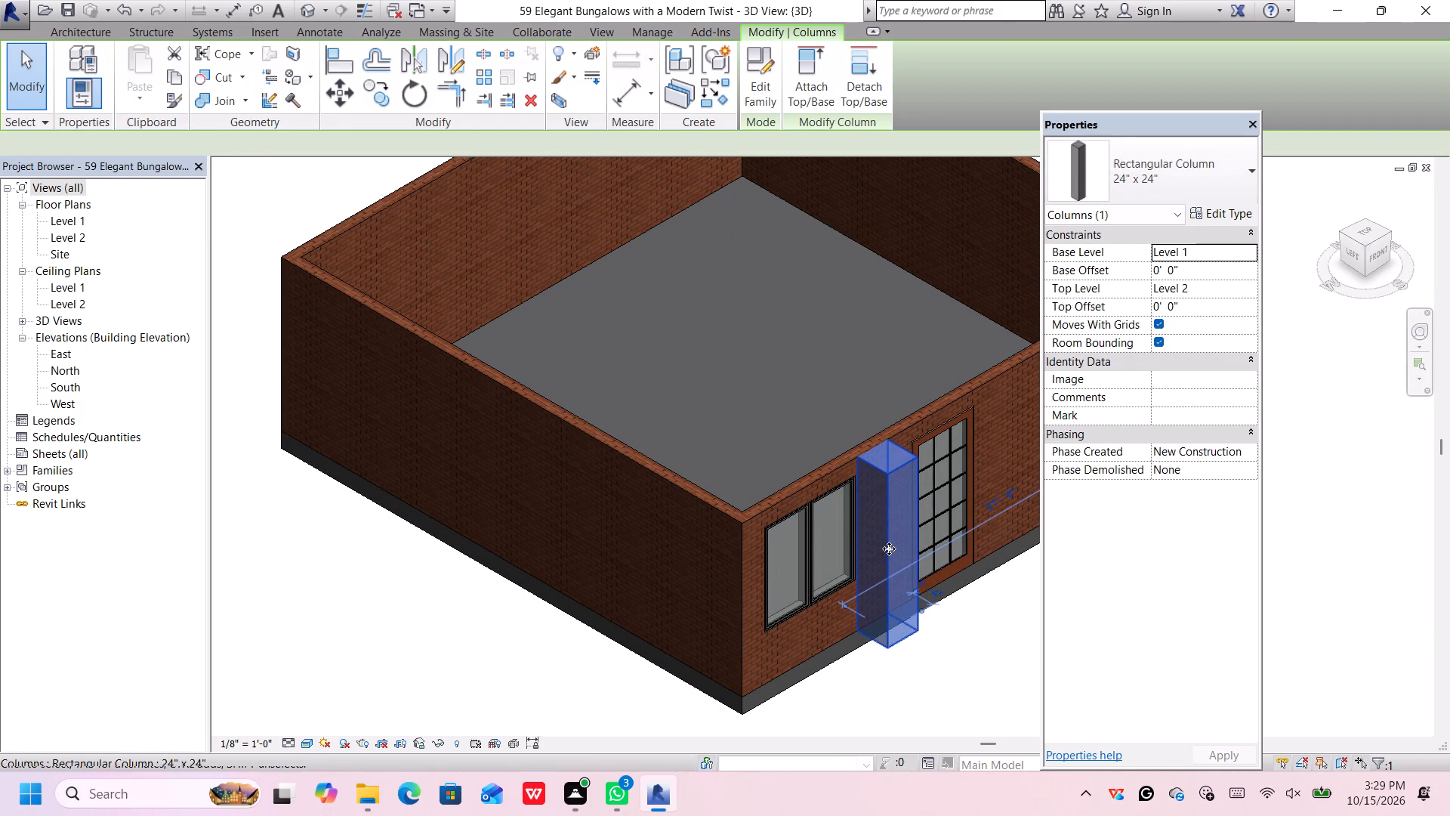
{"action": "key", "text": "Right"}
{"action": "key", "text": "Right"}
Examine the column's position between the windows and the door from the front of the building.
{"action": "scroll", "coordinate": [889, 549], "scroll_direction": "down", "scroll_amount": 4}
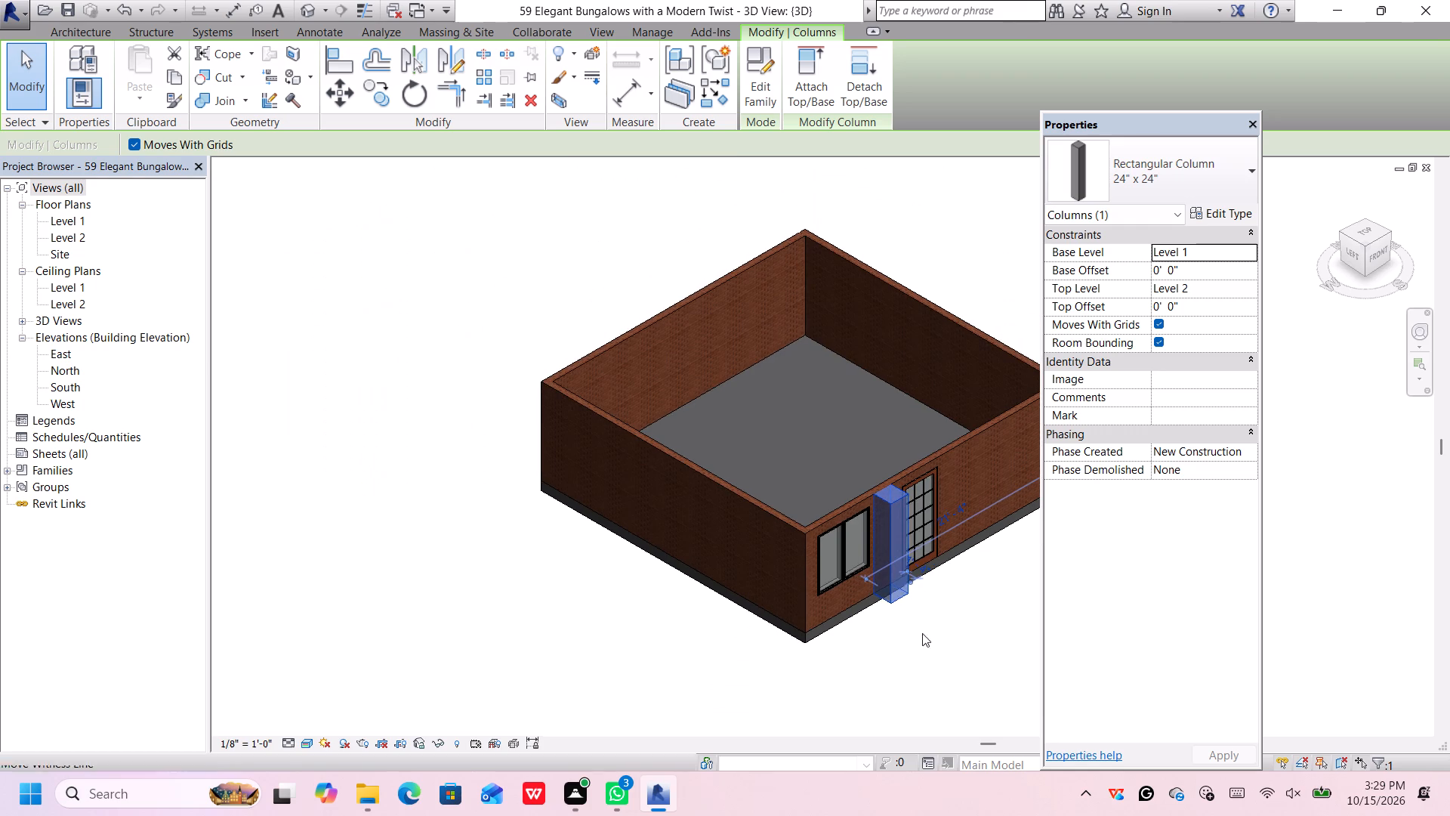
{"action": "middle_click_drag", "start_coordinate": [924, 637], "coordinate": [823, 608]}
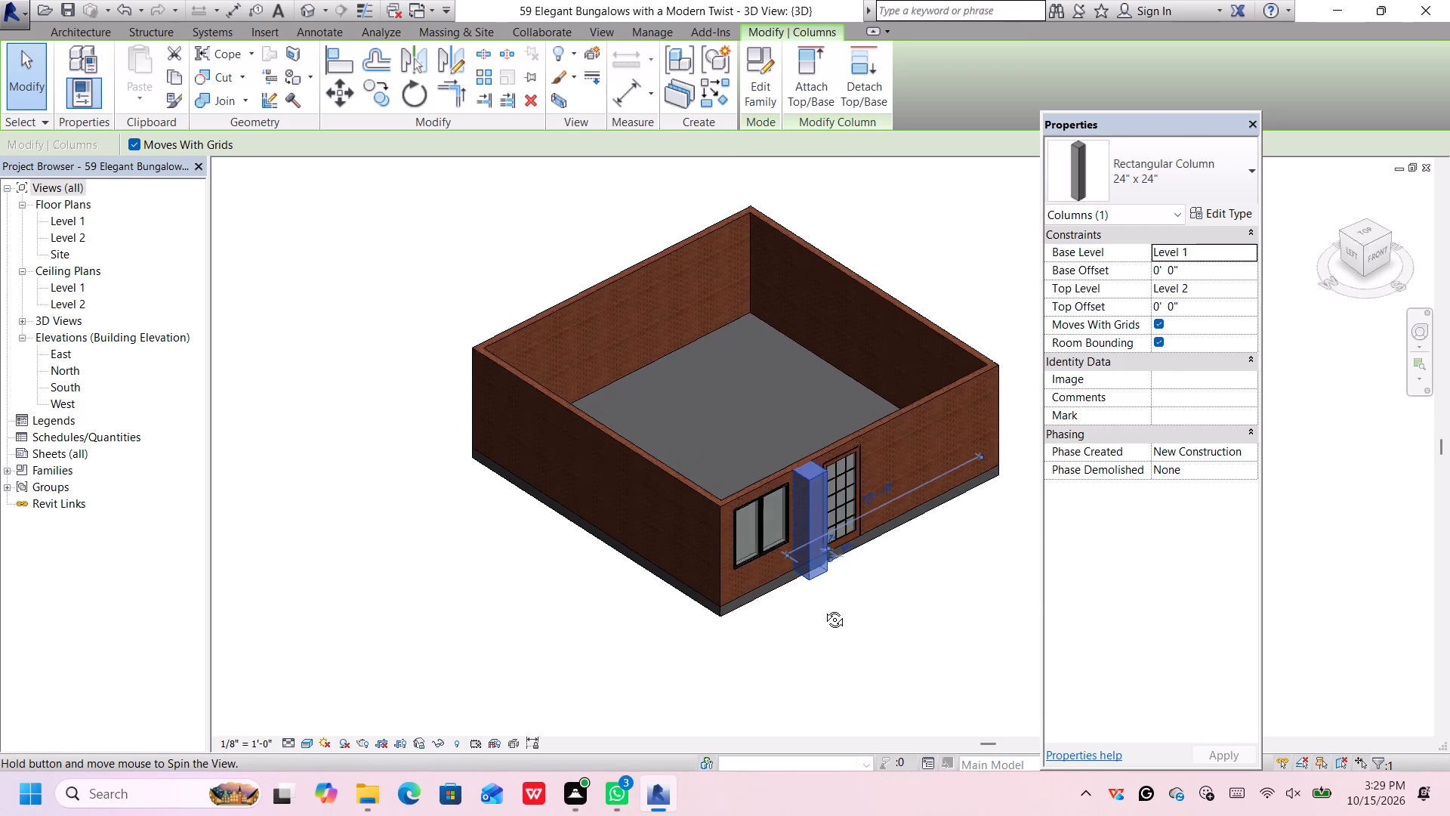
{"action": "middle_click_drag", "start_coordinate": [823, 608], "coordinate": [752, 516]}
{"action": "middle_click_drag", "start_coordinate": [750, 508], "coordinate": [746, 464], "text": "shift"}
{"action": "middle_click_drag", "start_coordinate": [746, 461], "coordinate": [746, 453], "text": "shift"}
{"action": "middle_click", "coordinate": [746, 453], "text": "shift"}
{"action": "middle_click", "coordinate": [746, 449], "text": "shift"}
{"action": "middle_click", "coordinate": [746, 449], "text": "shift"}
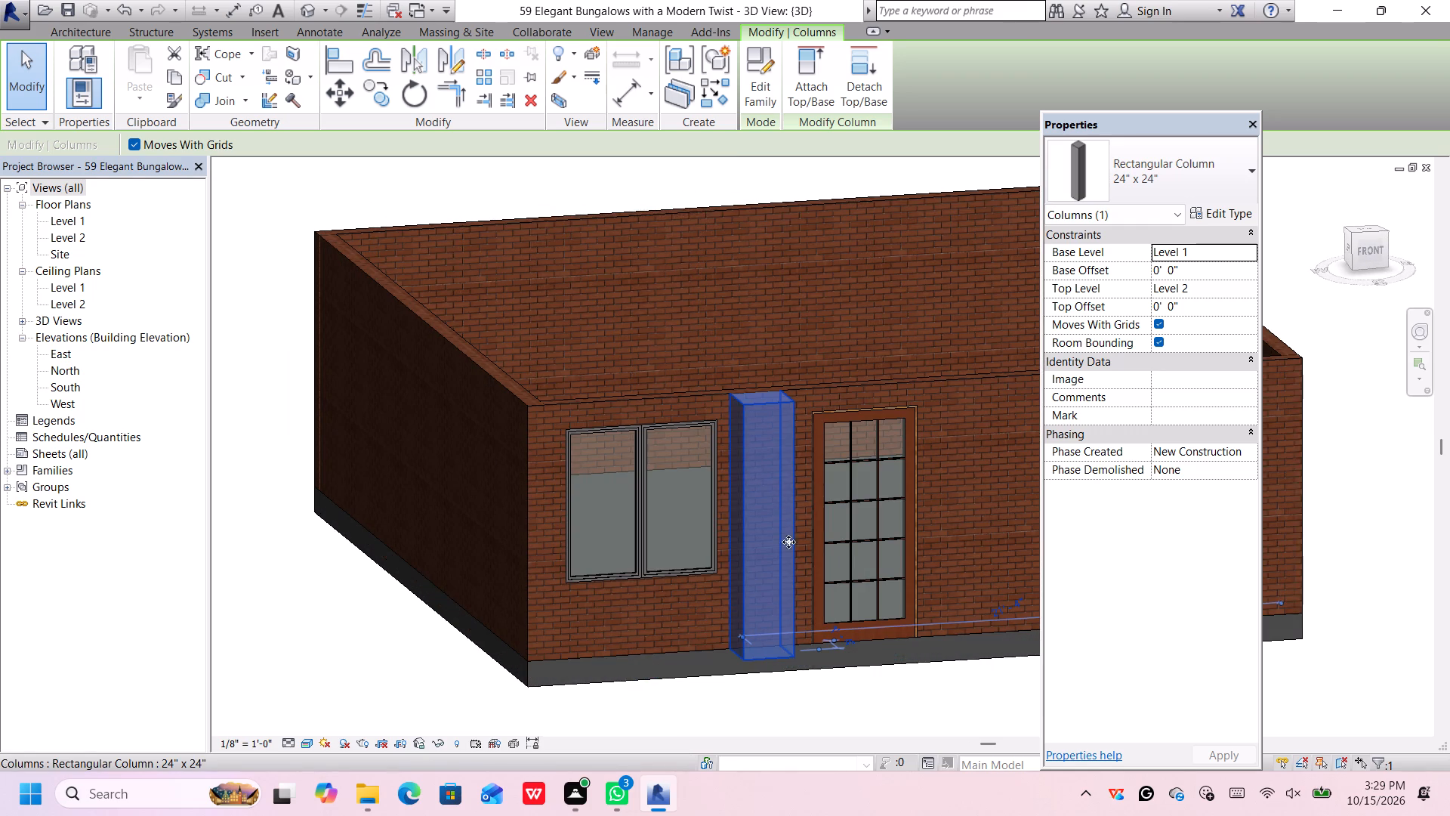
{"action": "scroll", "coordinate": [797, 587], "scroll_direction": "down", "scroll_amount": 3}
{"action": "middle_click_drag", "start_coordinate": [823, 663], "coordinate": [712, 592]}
{"action": "middle_click", "coordinate": [712, 592]}
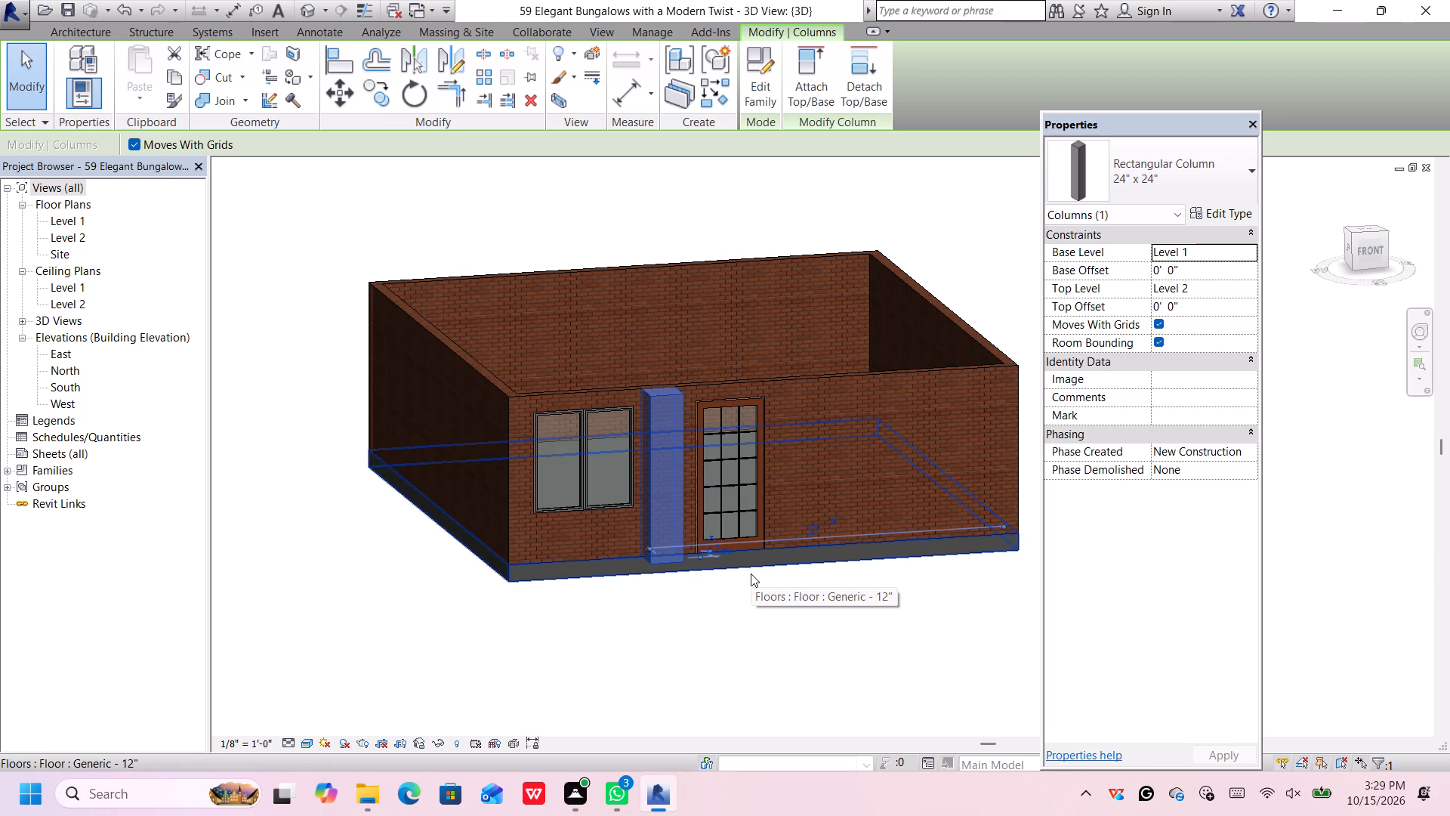
Delete the Generic - 12" floor slab on Level 1.
{"action": "scroll", "coordinate": [751, 573], "scroll_direction": "up", "scroll_amount": 1}
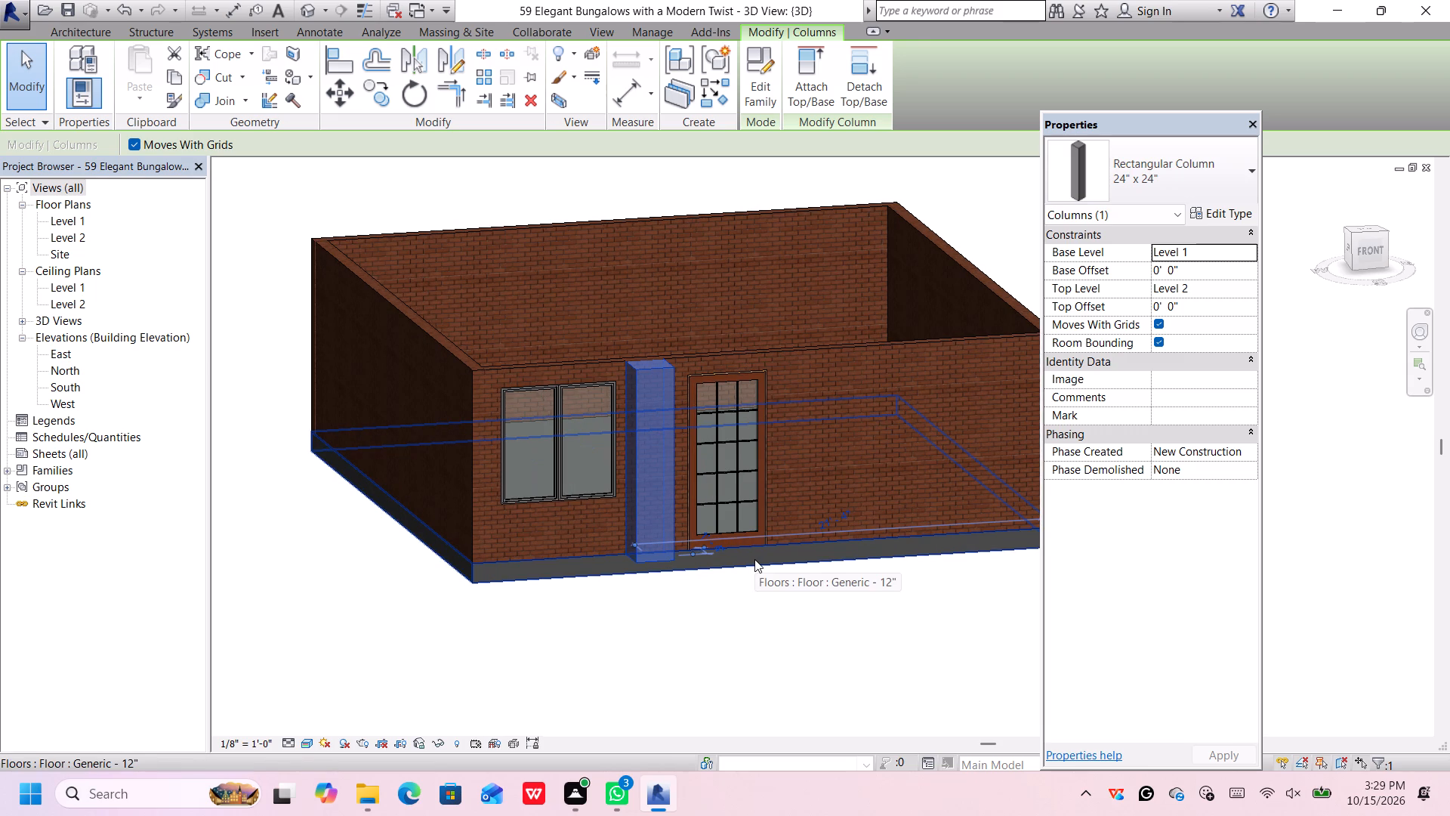
{"action": "left_click", "coordinate": [754, 559]}
{"action": "scroll", "coordinate": [754, 559], "scroll_direction": "down", "scroll_amount": 3}
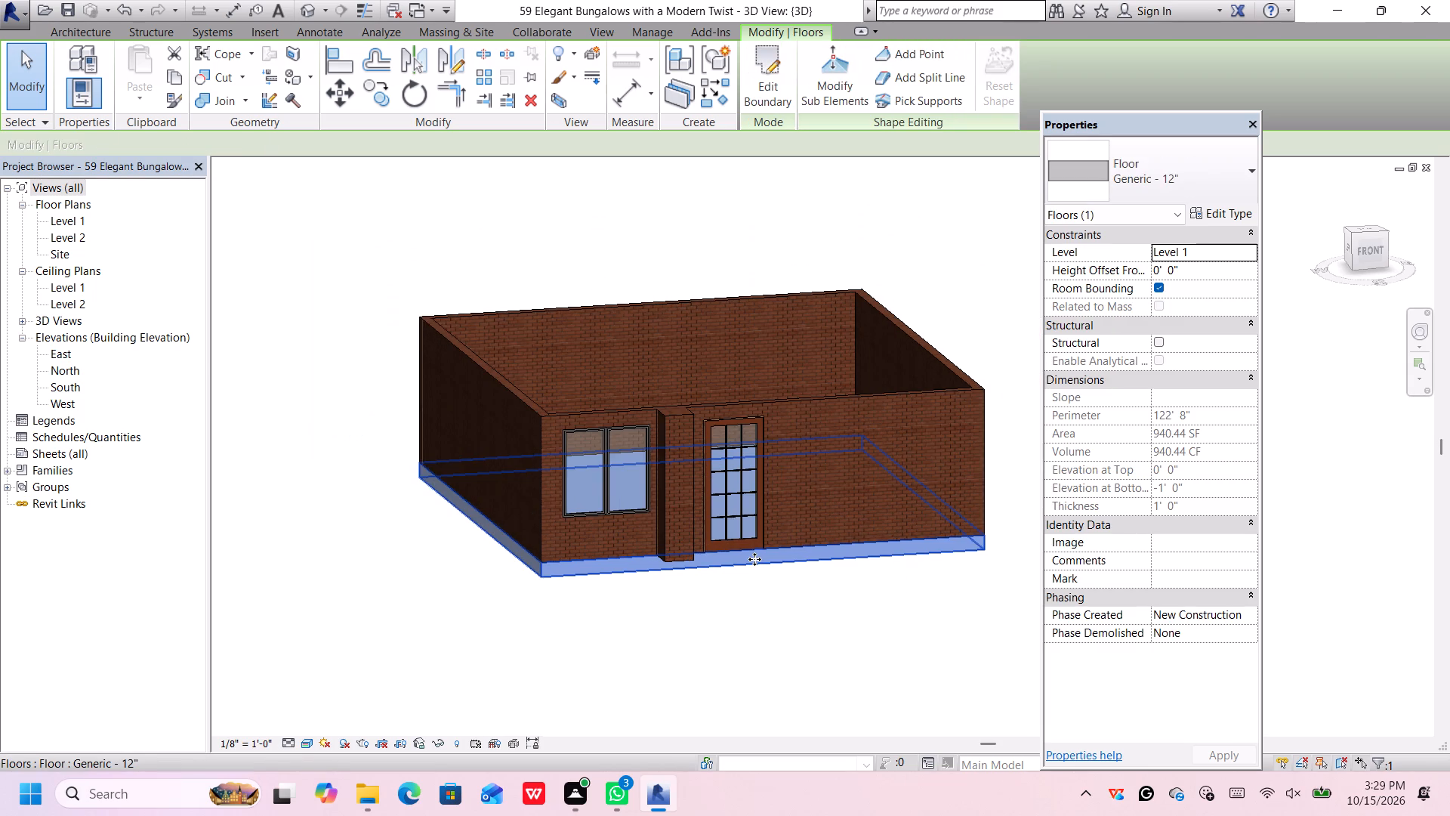
{"action": "key", "text": "Delete"}
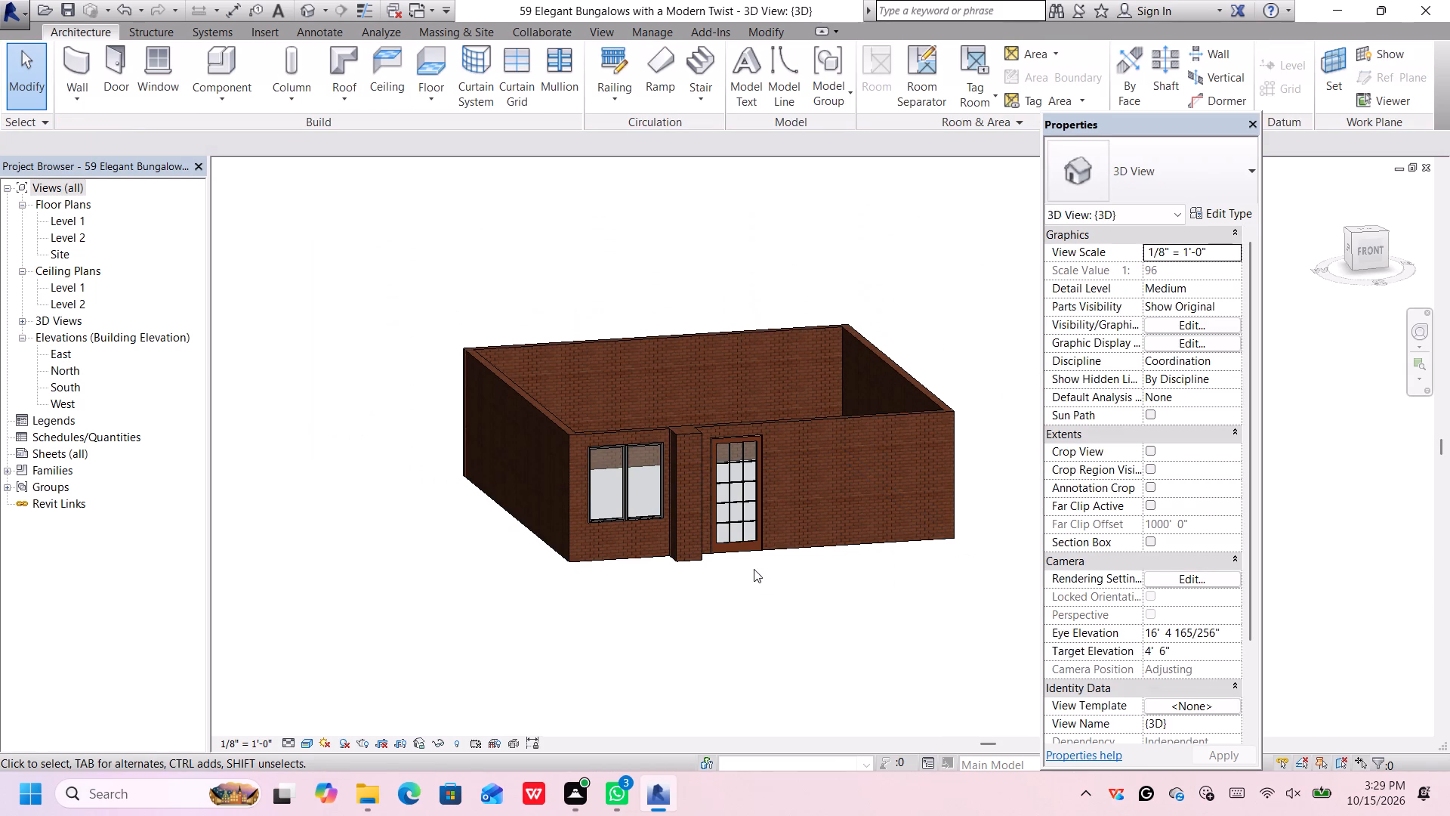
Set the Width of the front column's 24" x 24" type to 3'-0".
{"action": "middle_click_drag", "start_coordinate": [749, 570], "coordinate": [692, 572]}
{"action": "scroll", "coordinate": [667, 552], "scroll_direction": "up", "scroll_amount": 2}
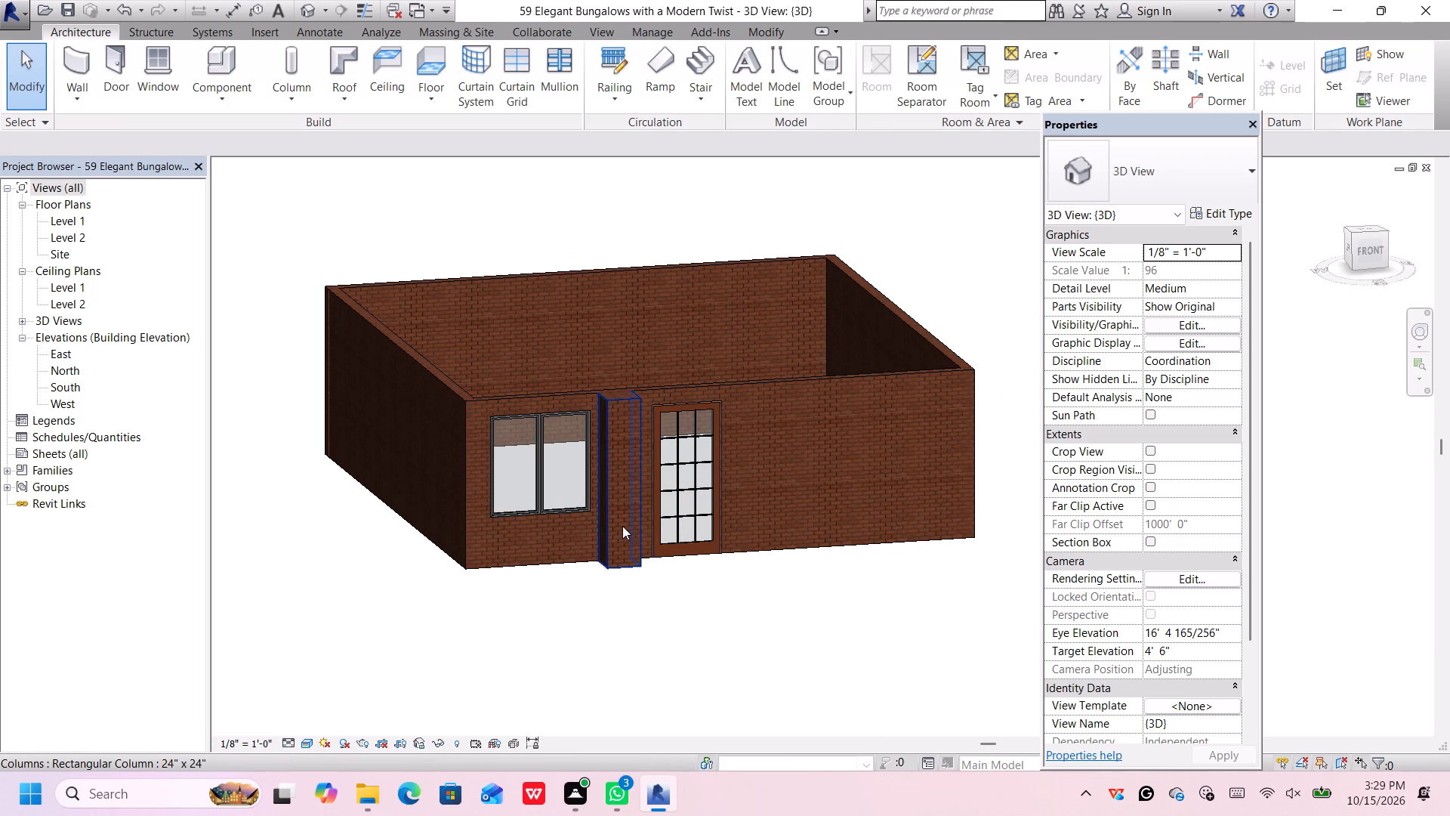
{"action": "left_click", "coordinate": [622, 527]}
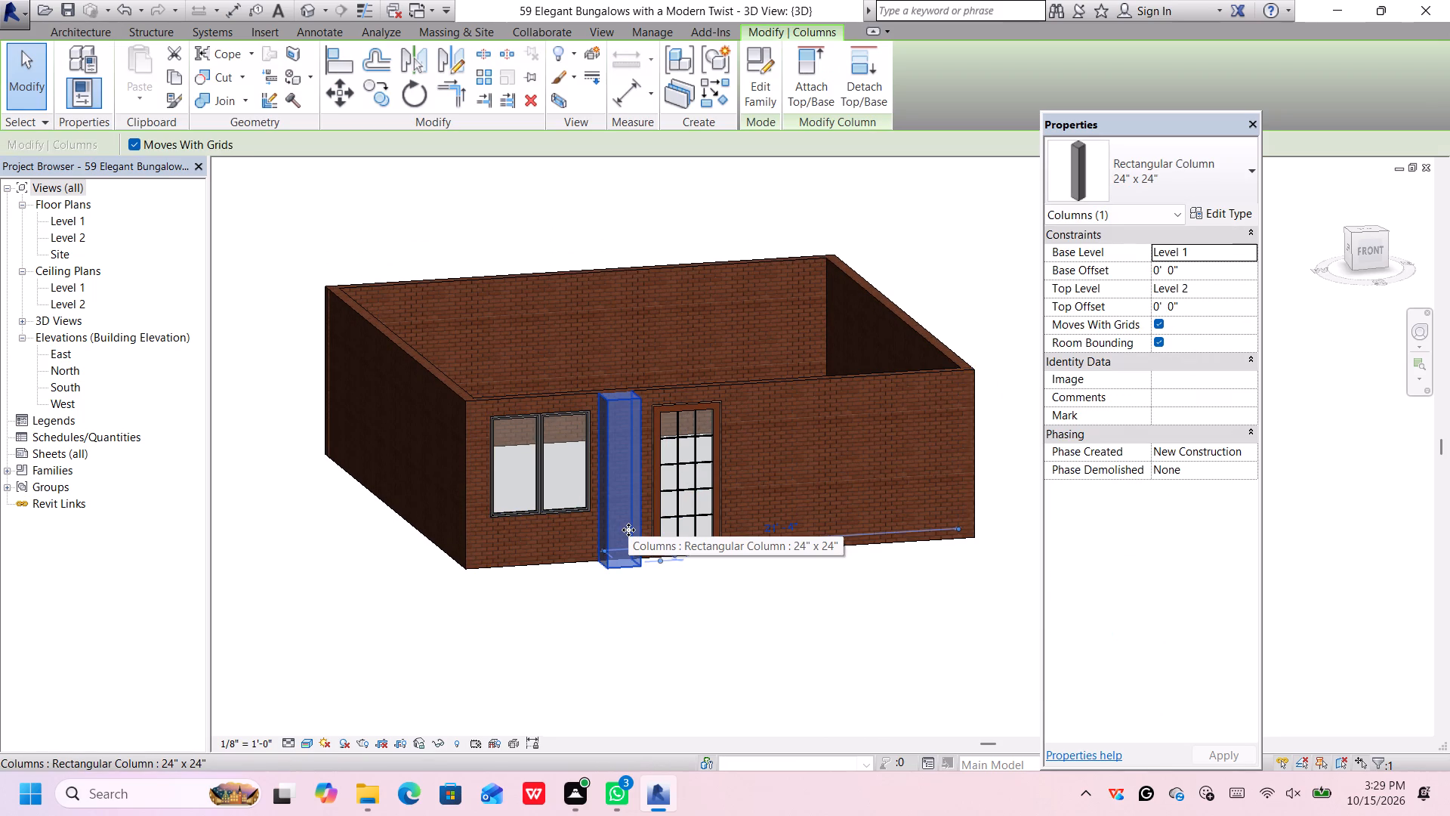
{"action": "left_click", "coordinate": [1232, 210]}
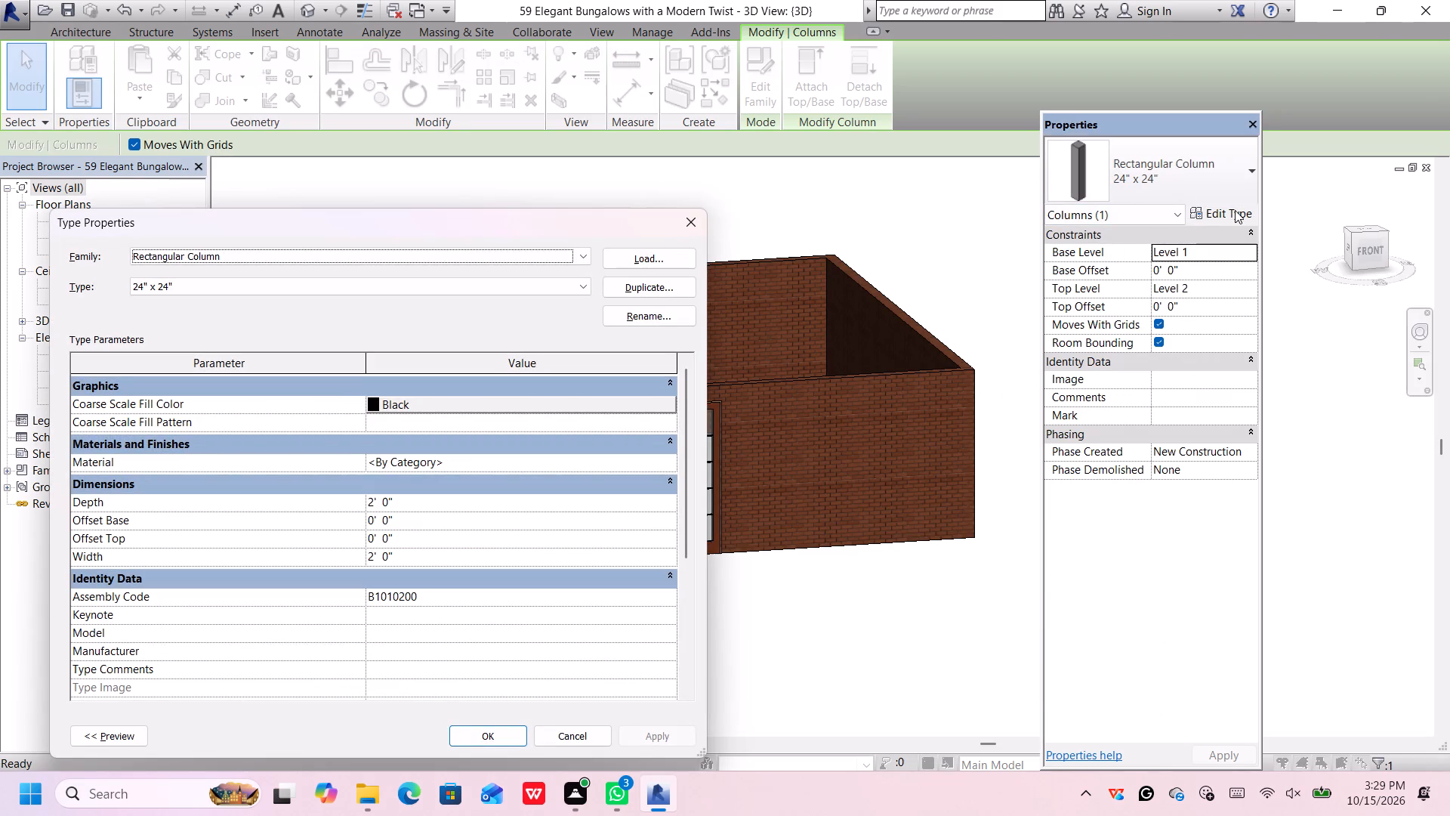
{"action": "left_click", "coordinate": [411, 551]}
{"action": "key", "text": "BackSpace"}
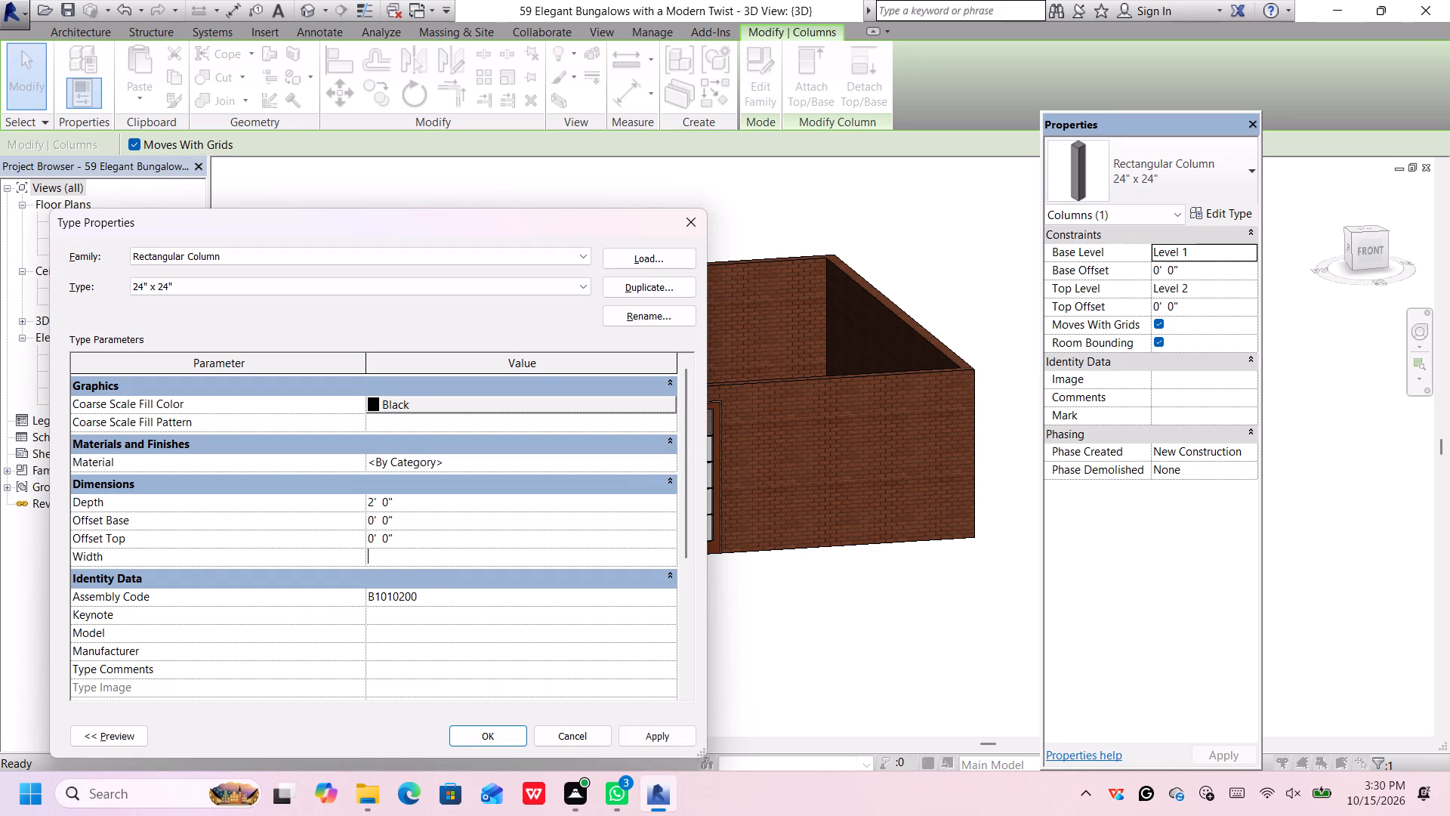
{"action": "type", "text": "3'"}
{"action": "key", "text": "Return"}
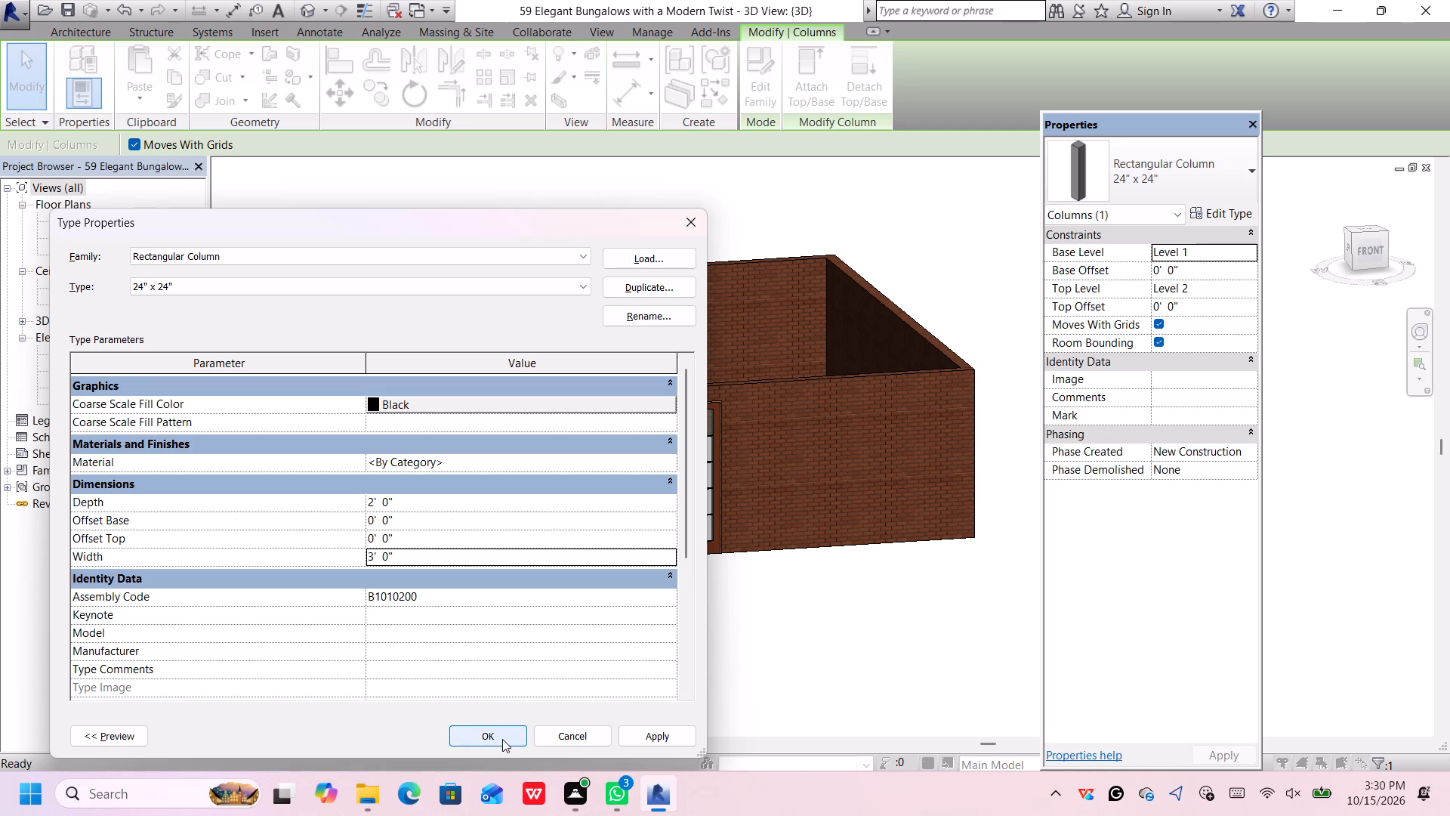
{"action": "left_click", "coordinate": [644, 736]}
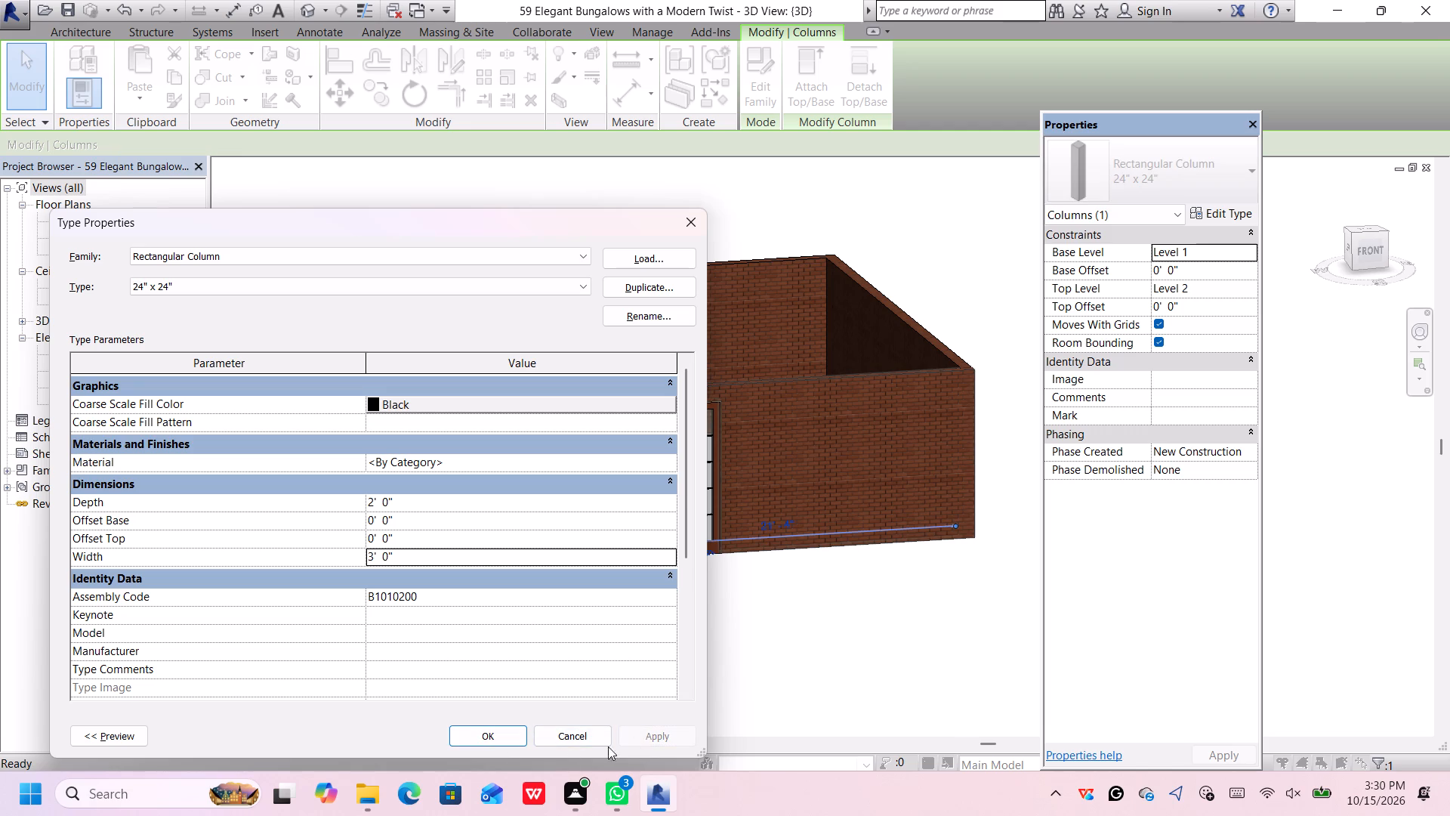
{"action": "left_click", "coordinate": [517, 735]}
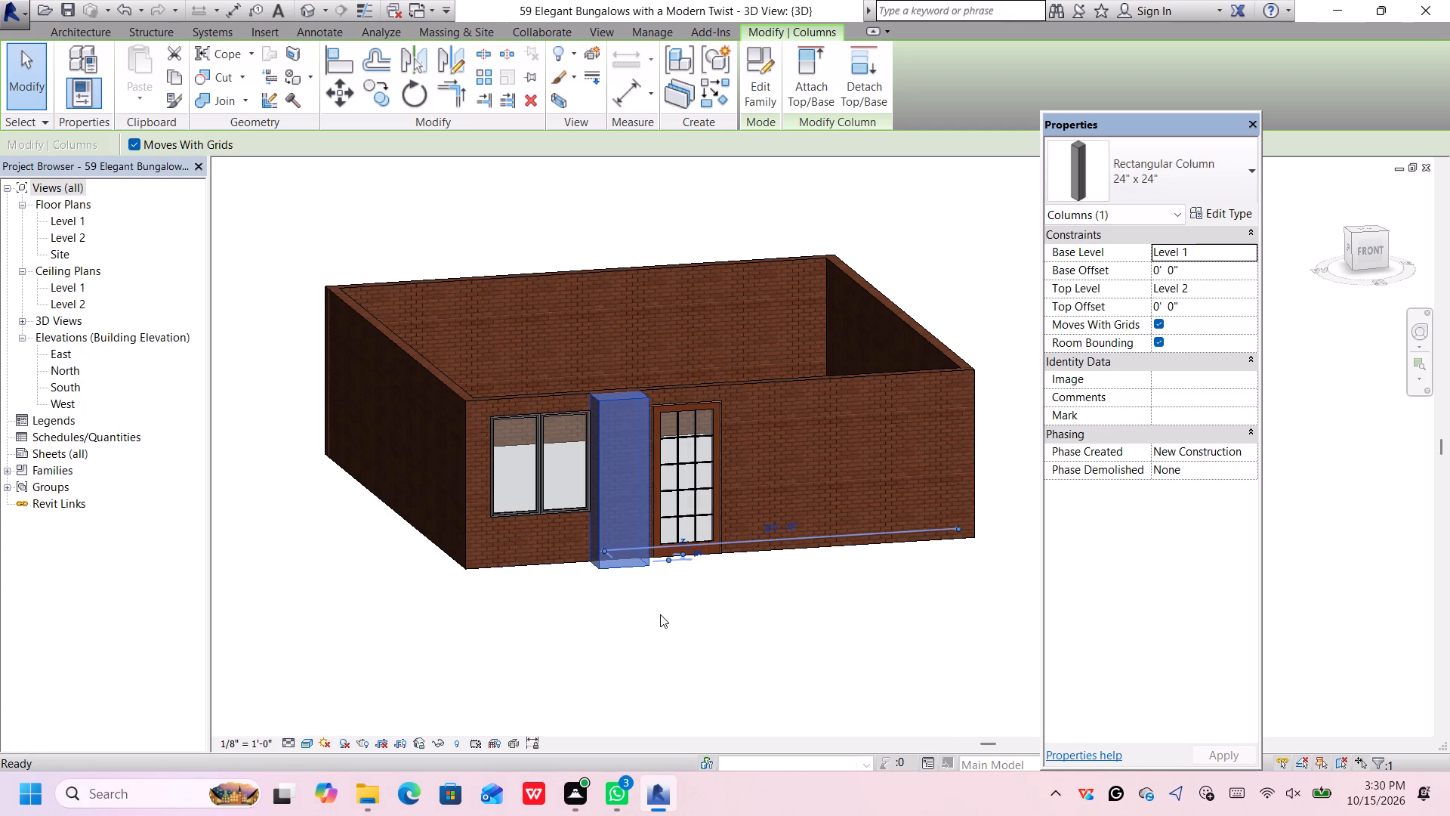
Nudge the front column slightly further east toward the door frame.
{"action": "scroll", "coordinate": [658, 604], "scroll_direction": "up", "scroll_amount": 3}
{"action": "key", "text": "Right"}
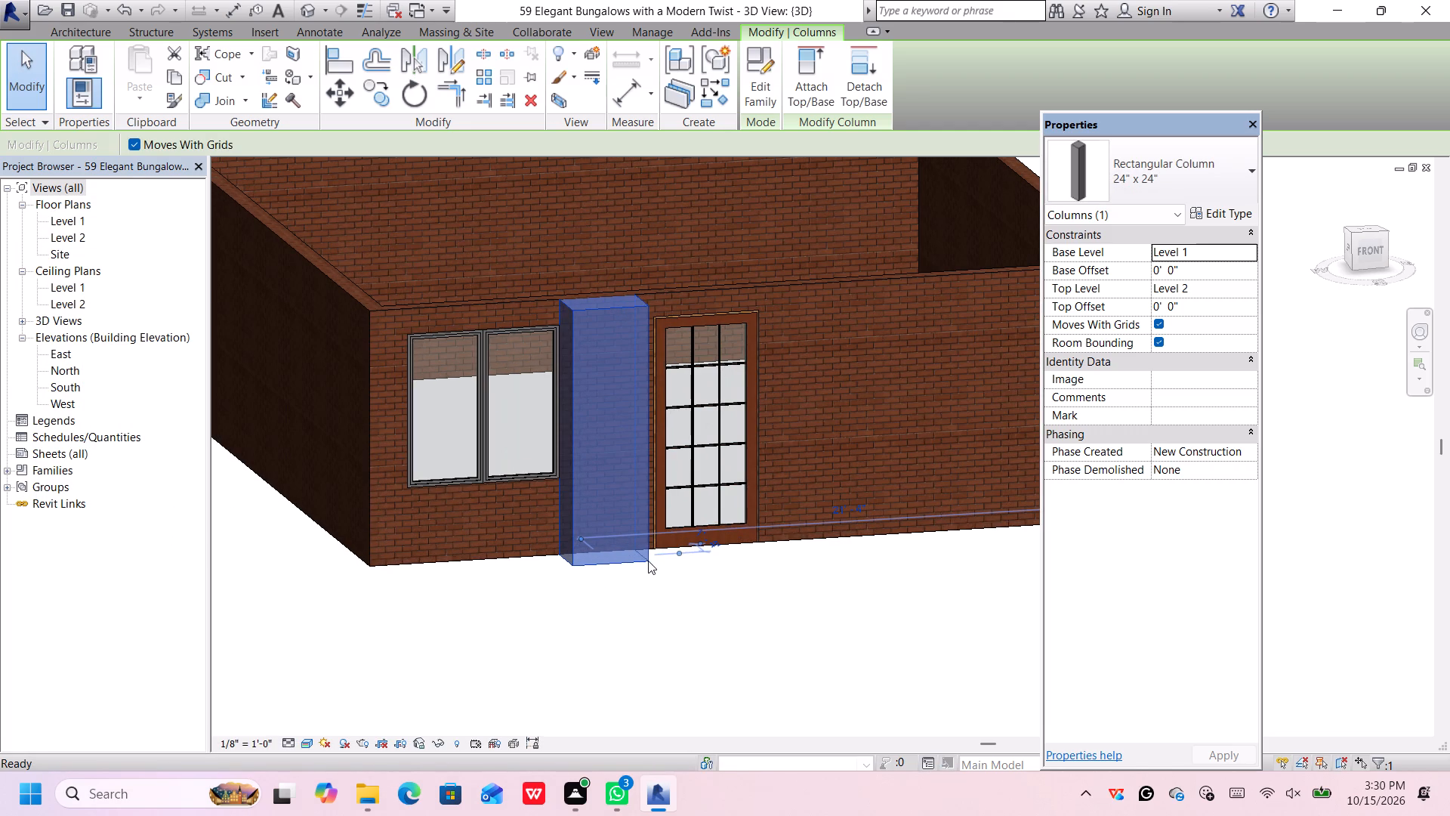
{"action": "left_click", "coordinate": [637, 554]}
{"action": "key", "text": "Right"}
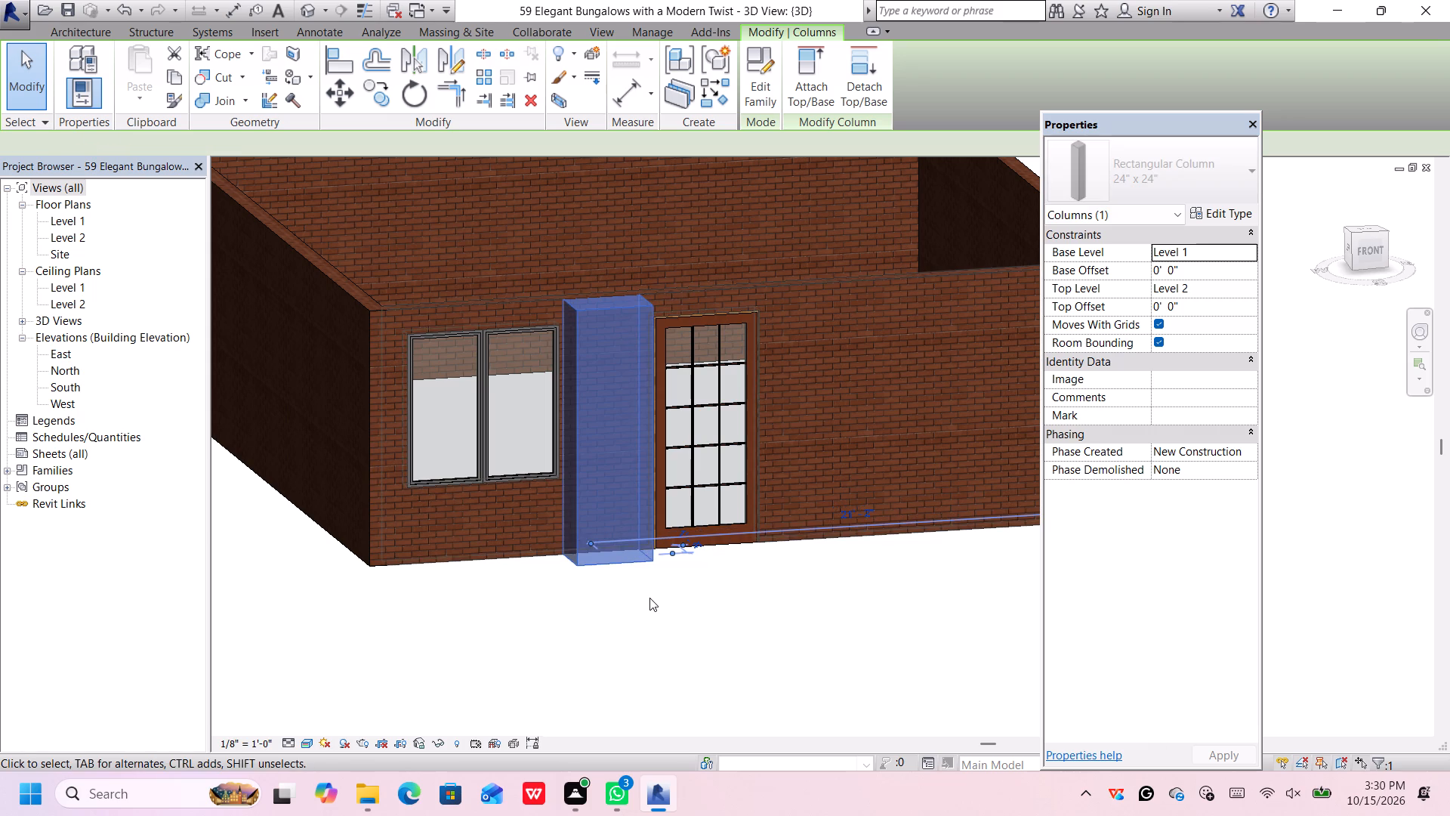
{"action": "key", "text": "Right"}
Set the Width of the front column's 24" x 24" type to 4'-0".
{"action": "scroll", "coordinate": [651, 598], "scroll_direction": "down", "scroll_amount": 2}
{"action": "scroll", "coordinate": [651, 598], "scroll_direction": "up", "scroll_amount": 1}
{"action": "scroll", "coordinate": [651, 598], "scroll_direction": "down", "scroll_amount": 1}
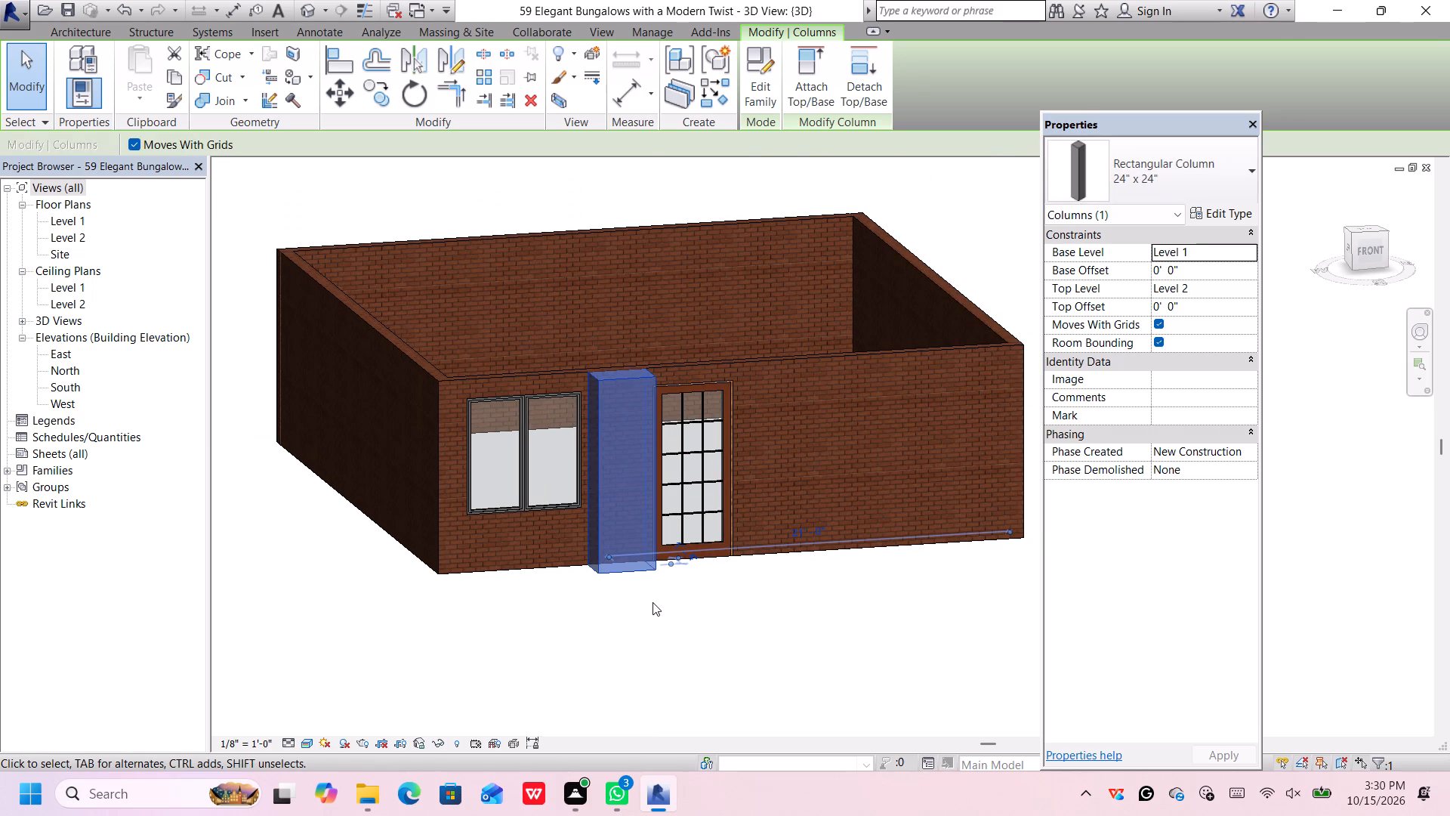
{"action": "middle_click_drag", "start_coordinate": [653, 604], "coordinate": [594, 581]}
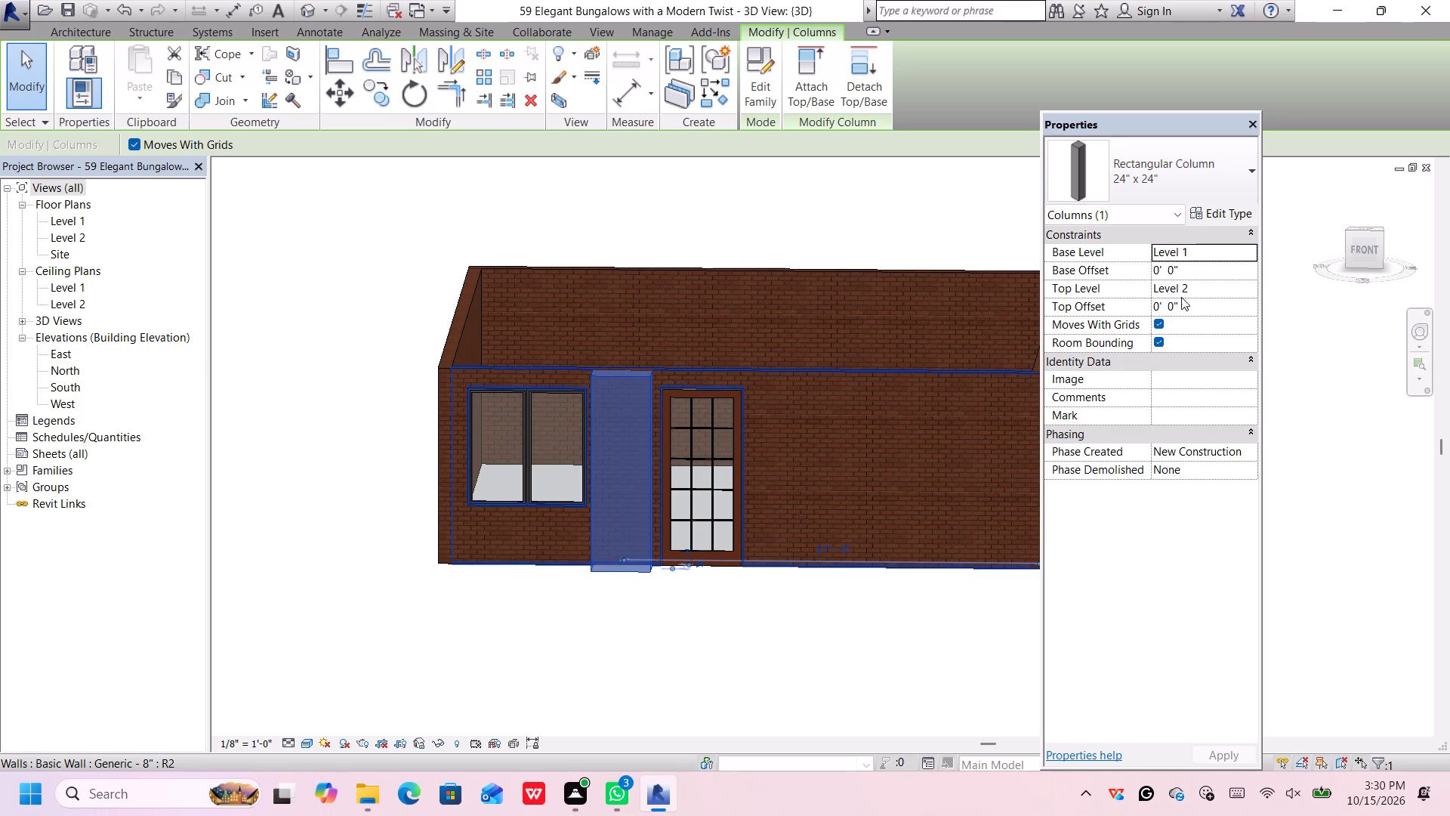
{"action": "left_click", "coordinate": [1229, 212]}
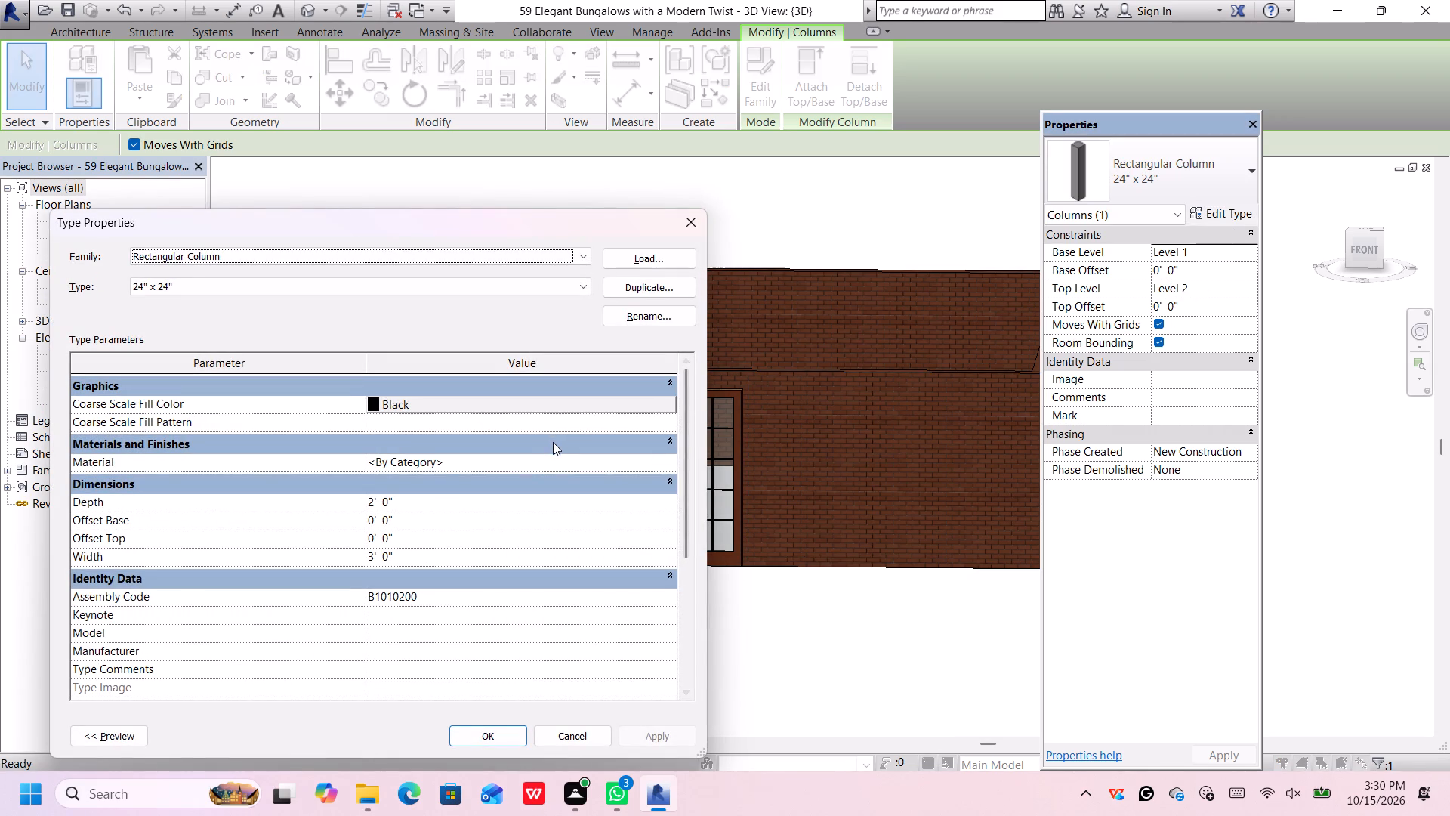
{"action": "left_click", "coordinate": [446, 558]}
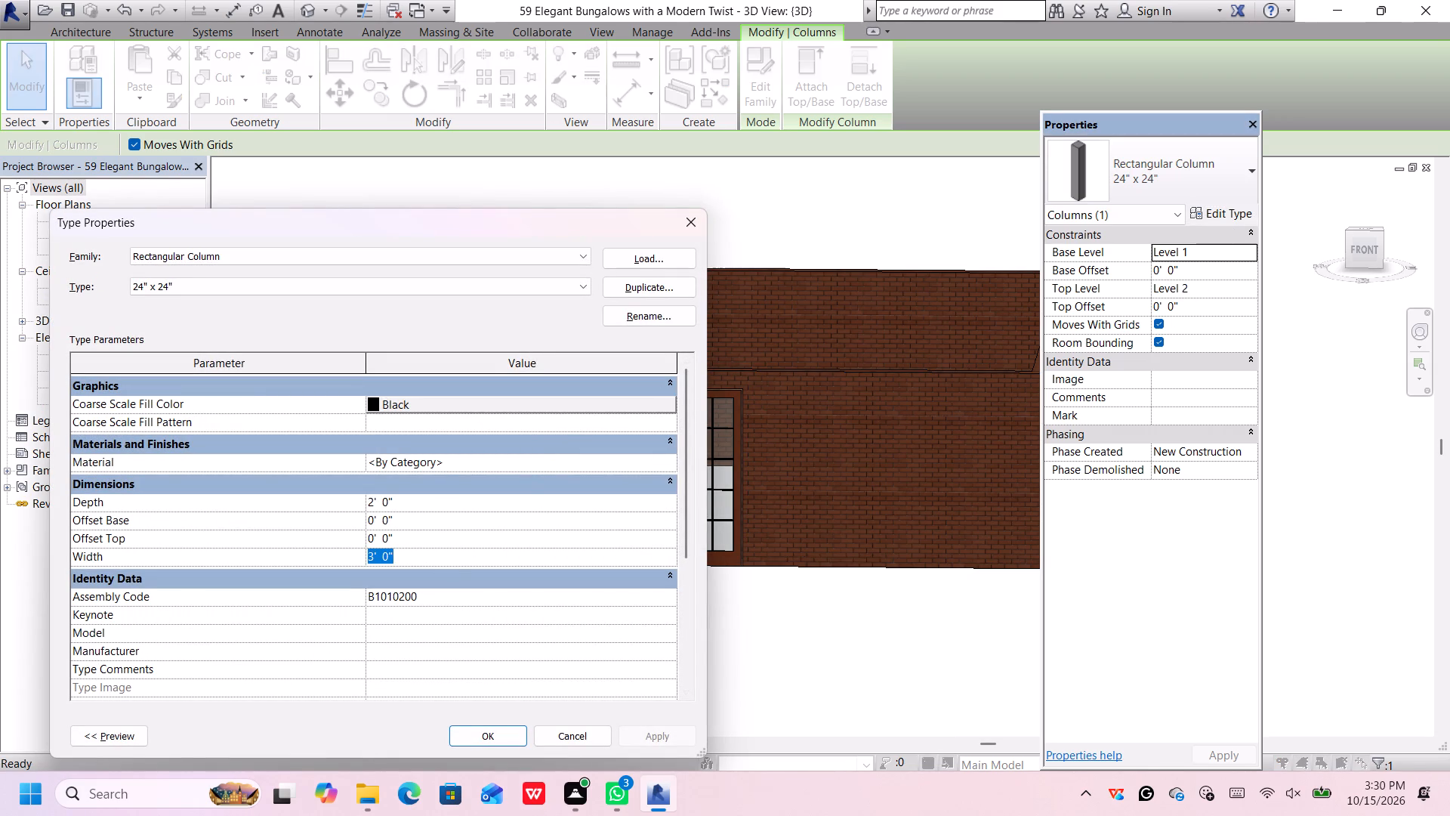
{"action": "key", "text": "BackSpace"}
{"action": "type", "text": "4'"}
{"action": "key", "text": "Return"}
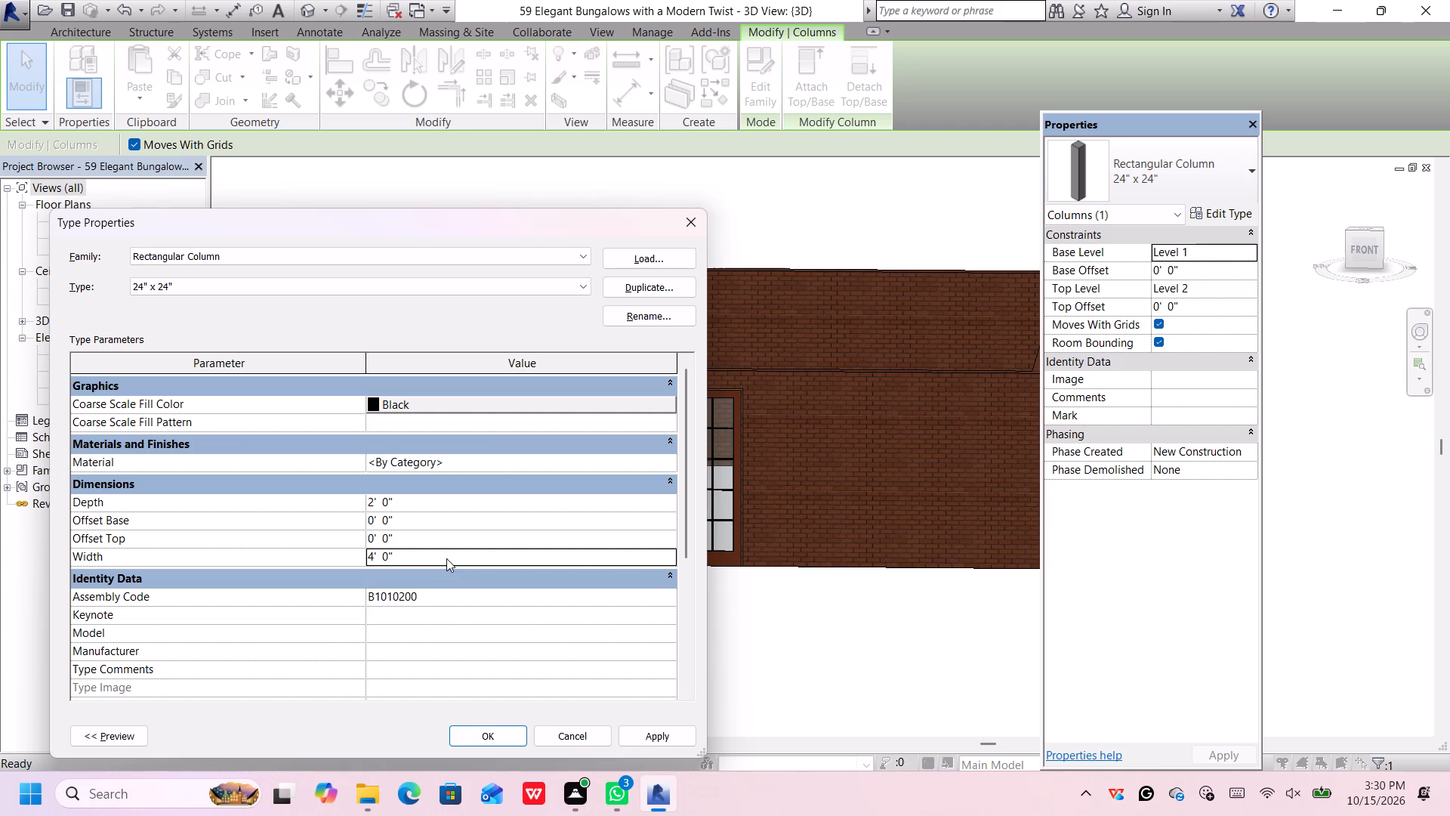
{"action": "left_click", "coordinate": [658, 732]}
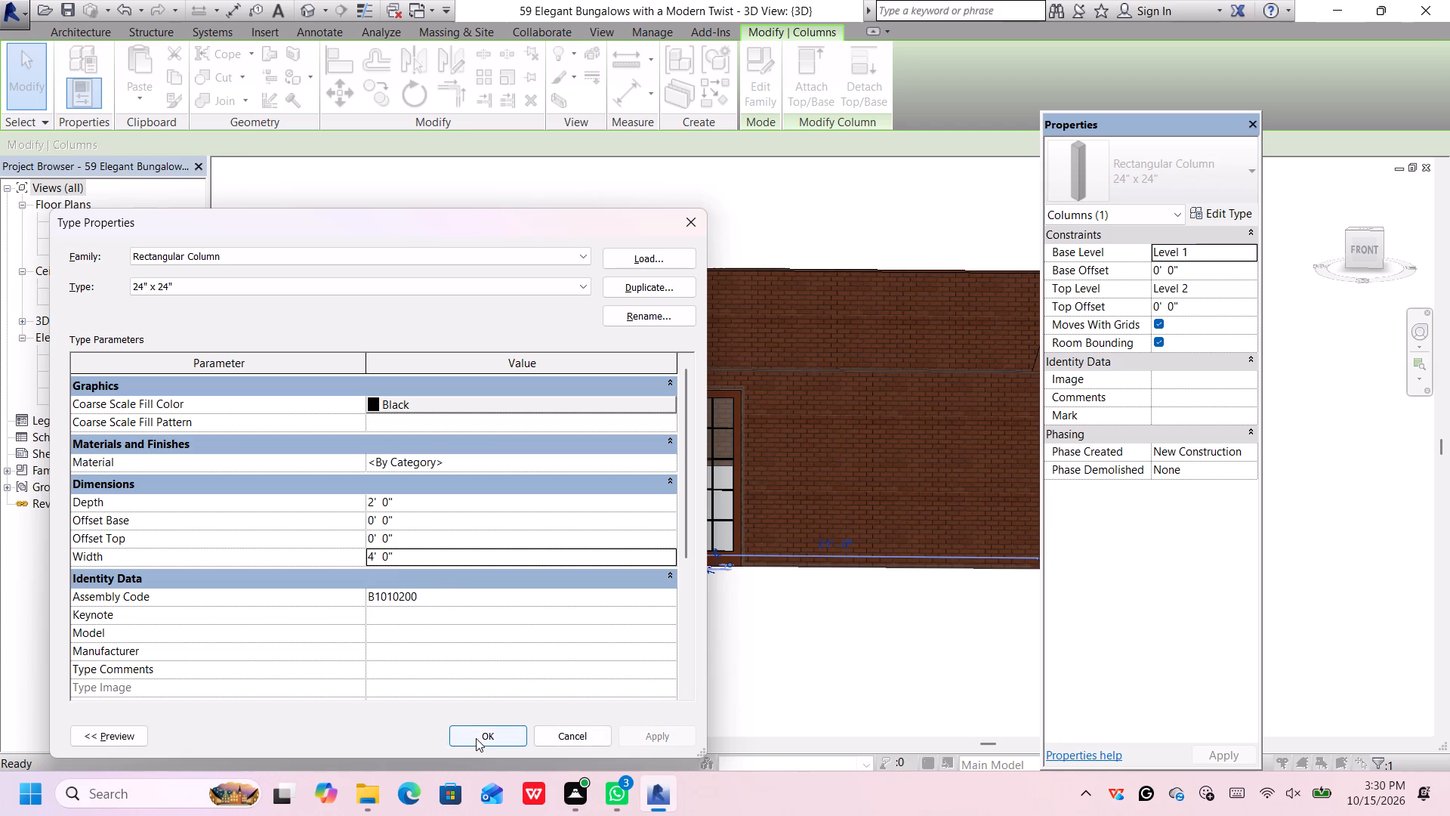
{"action": "left_click", "coordinate": [476, 738]}
Examine how the widened column sits against the windows and door from several front angles.
{"action": "scroll", "coordinate": [614, 584], "scroll_direction": "down", "scroll_amount": 2}
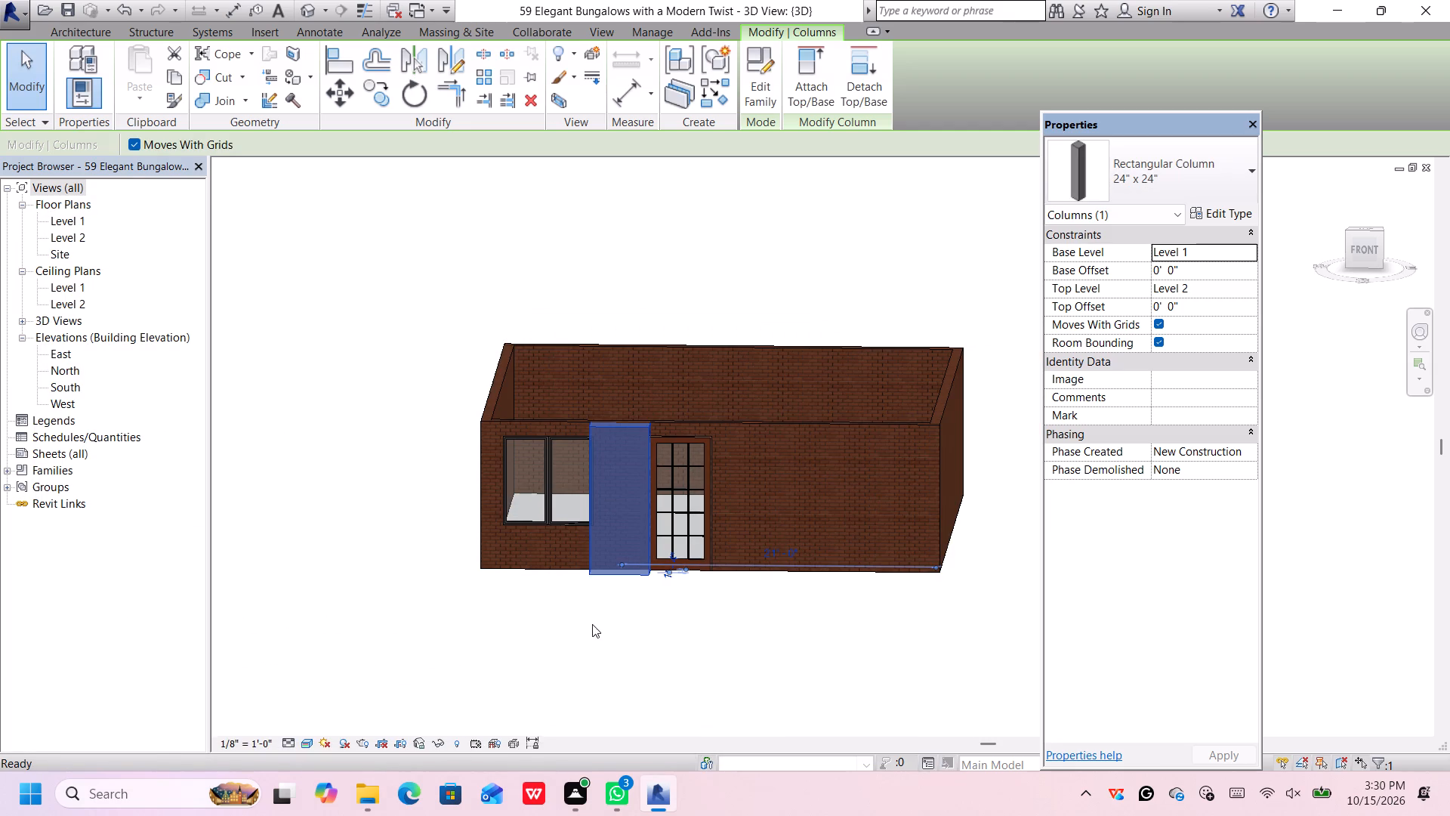
{"action": "middle_click_drag", "start_coordinate": [592, 624], "coordinate": [566, 589]}
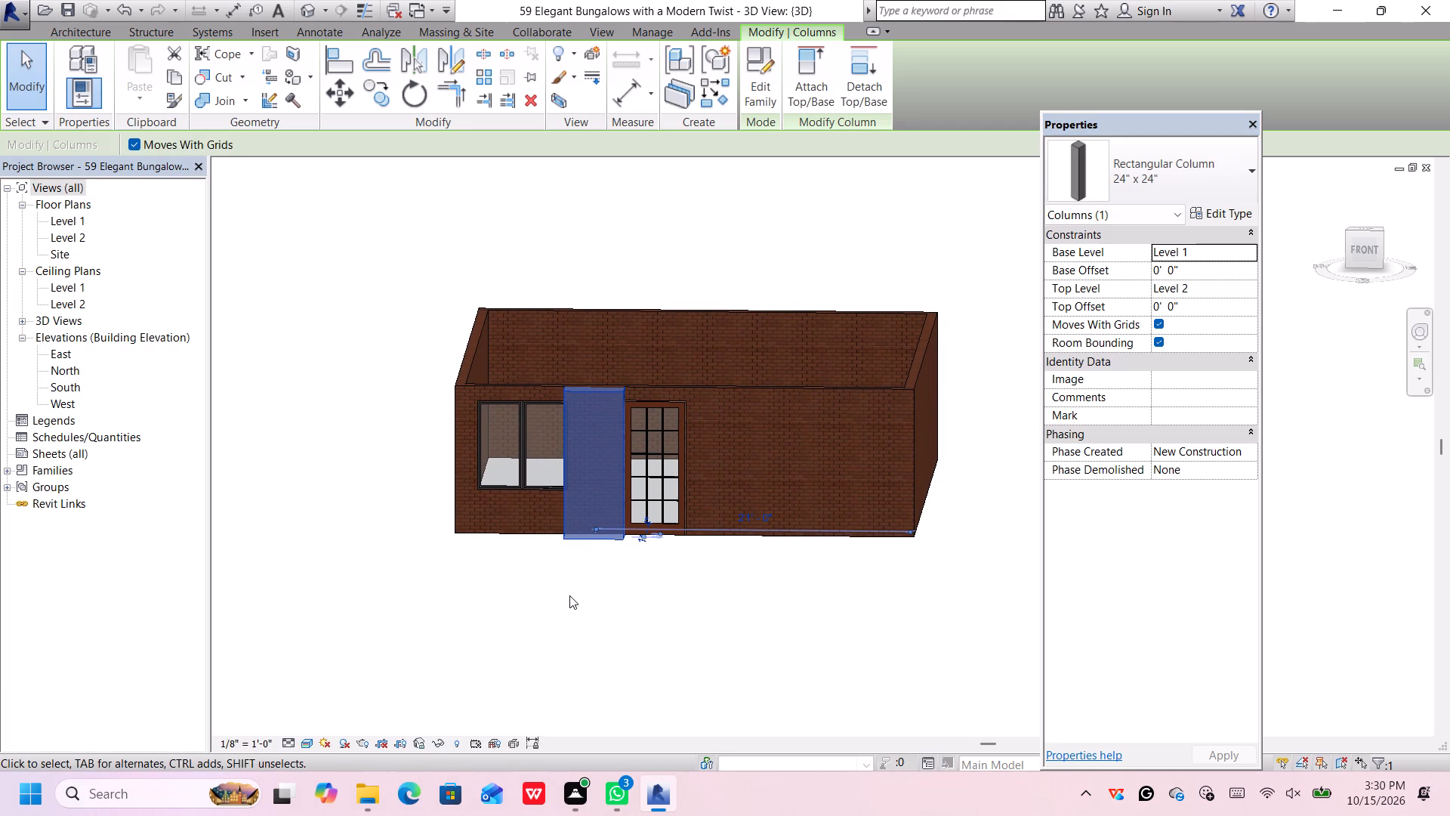
{"action": "middle_click_drag", "start_coordinate": [569, 594], "coordinate": [603, 610]}
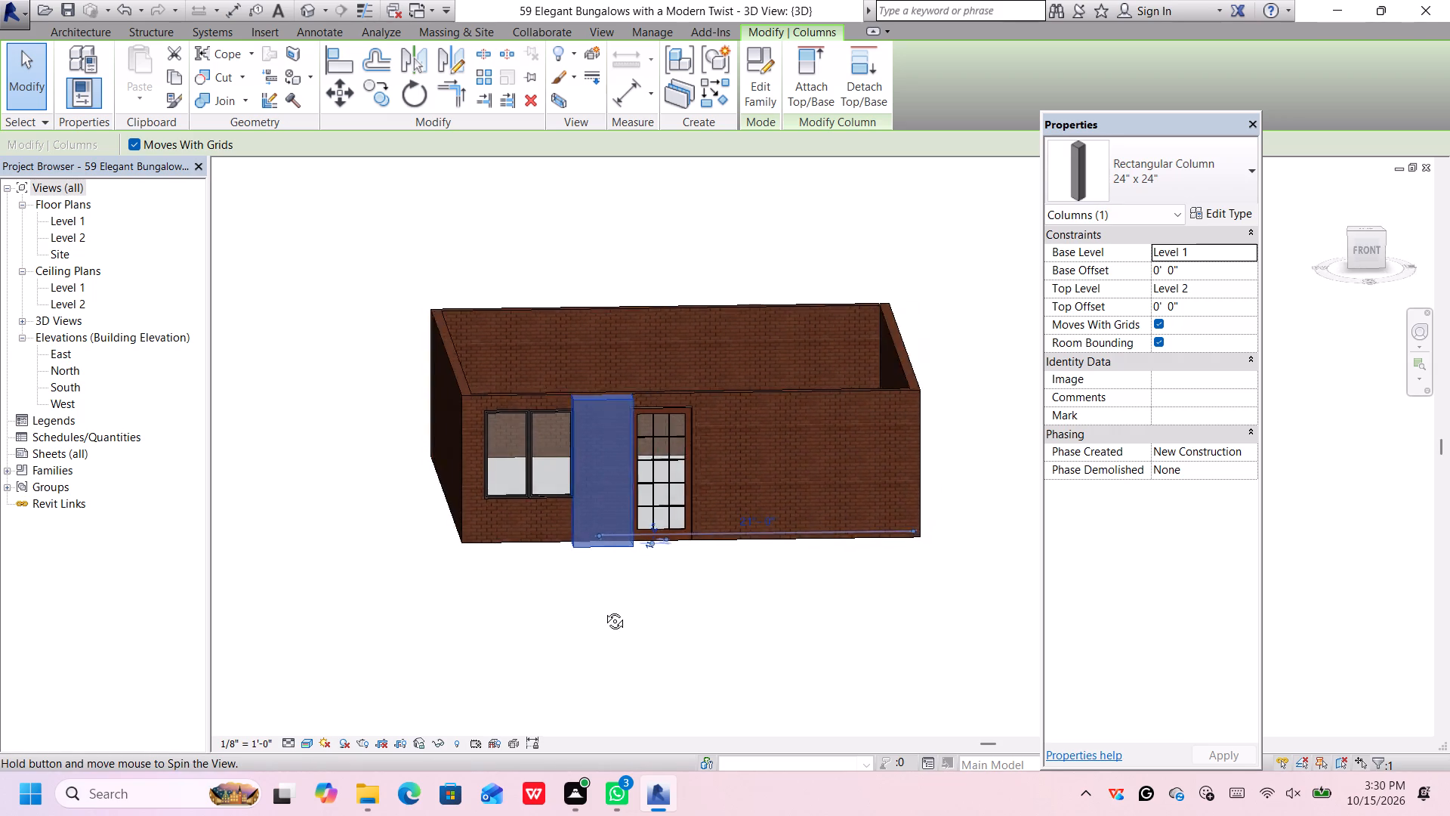
{"action": "middle_click_drag", "start_coordinate": [603, 610], "coordinate": [595, 584]}
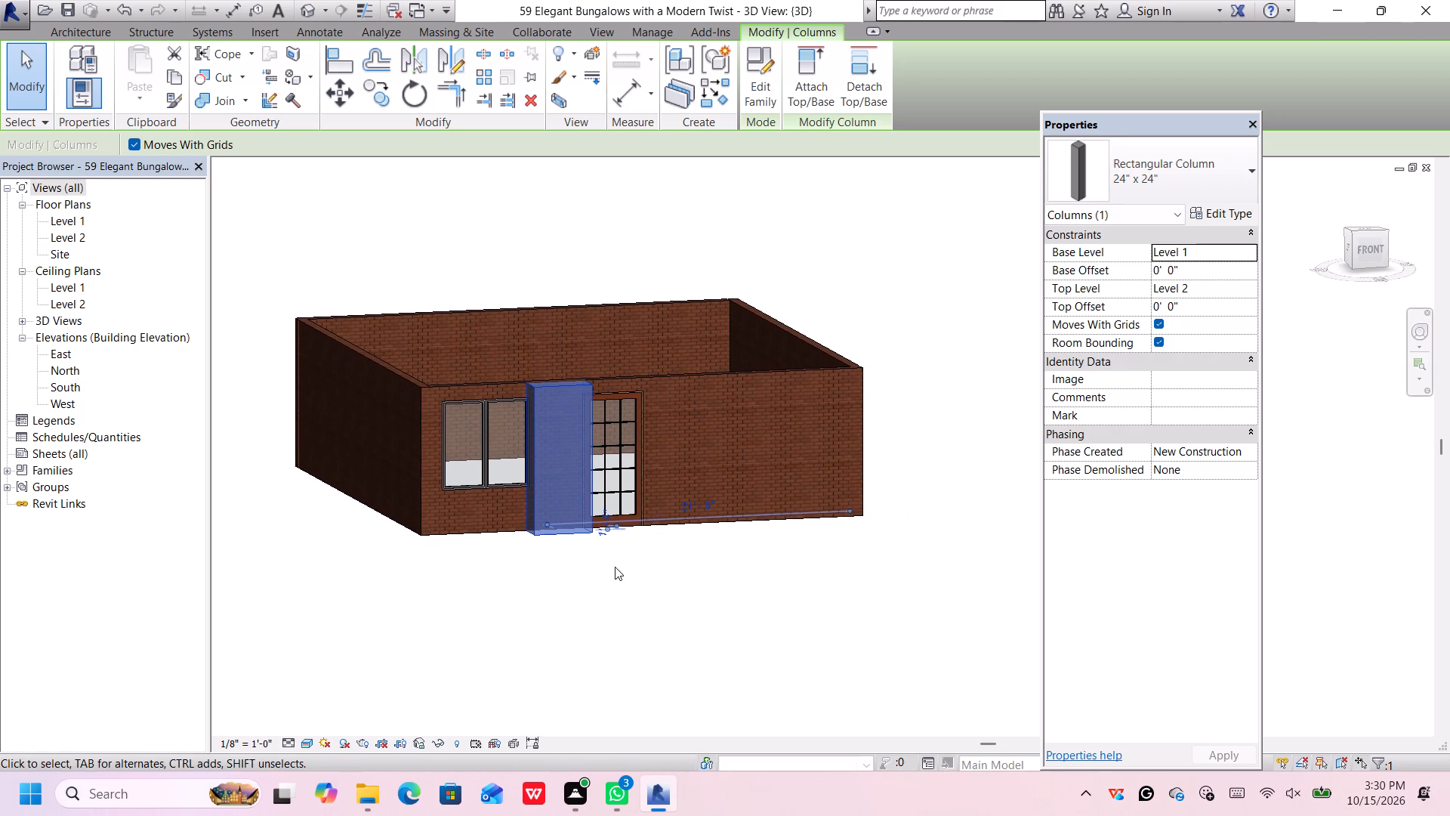
{"action": "scroll", "coordinate": [625, 559], "scroll_direction": "down", "scroll_amount": 2}
{"action": "middle_click_drag", "start_coordinate": [625, 565], "coordinate": [538, 560]}
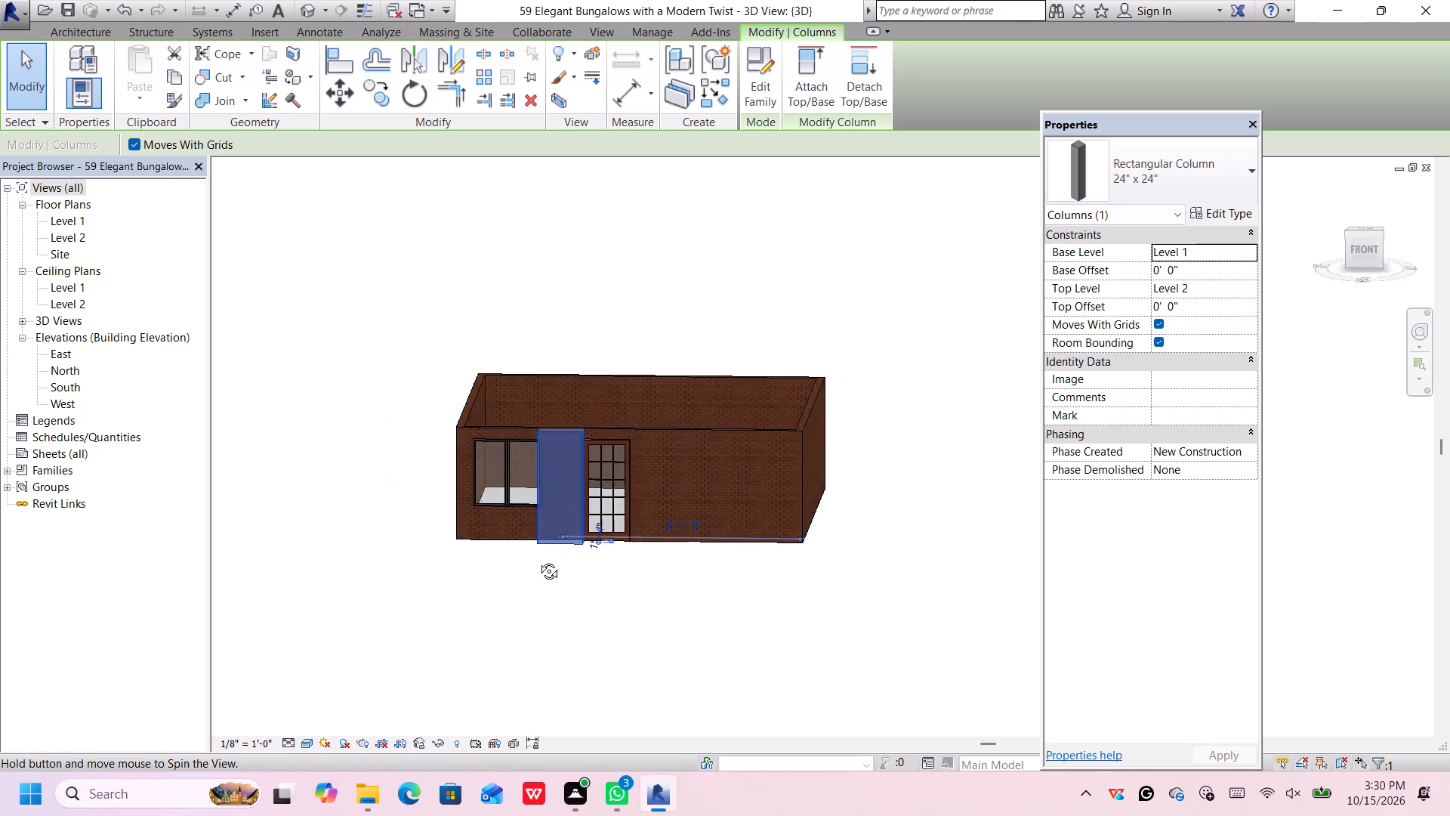
{"action": "middle_click_drag", "start_coordinate": [538, 560], "coordinate": [550, 546]}
{"action": "scroll", "coordinate": [554, 548], "scroll_direction": "up", "scroll_amount": 1}
{"action": "scroll", "coordinate": [560, 541], "scroll_direction": "down", "scroll_amount": 5}
{"action": "scroll", "coordinate": [657, 545], "scroll_direction": "up", "scroll_amount": 4}
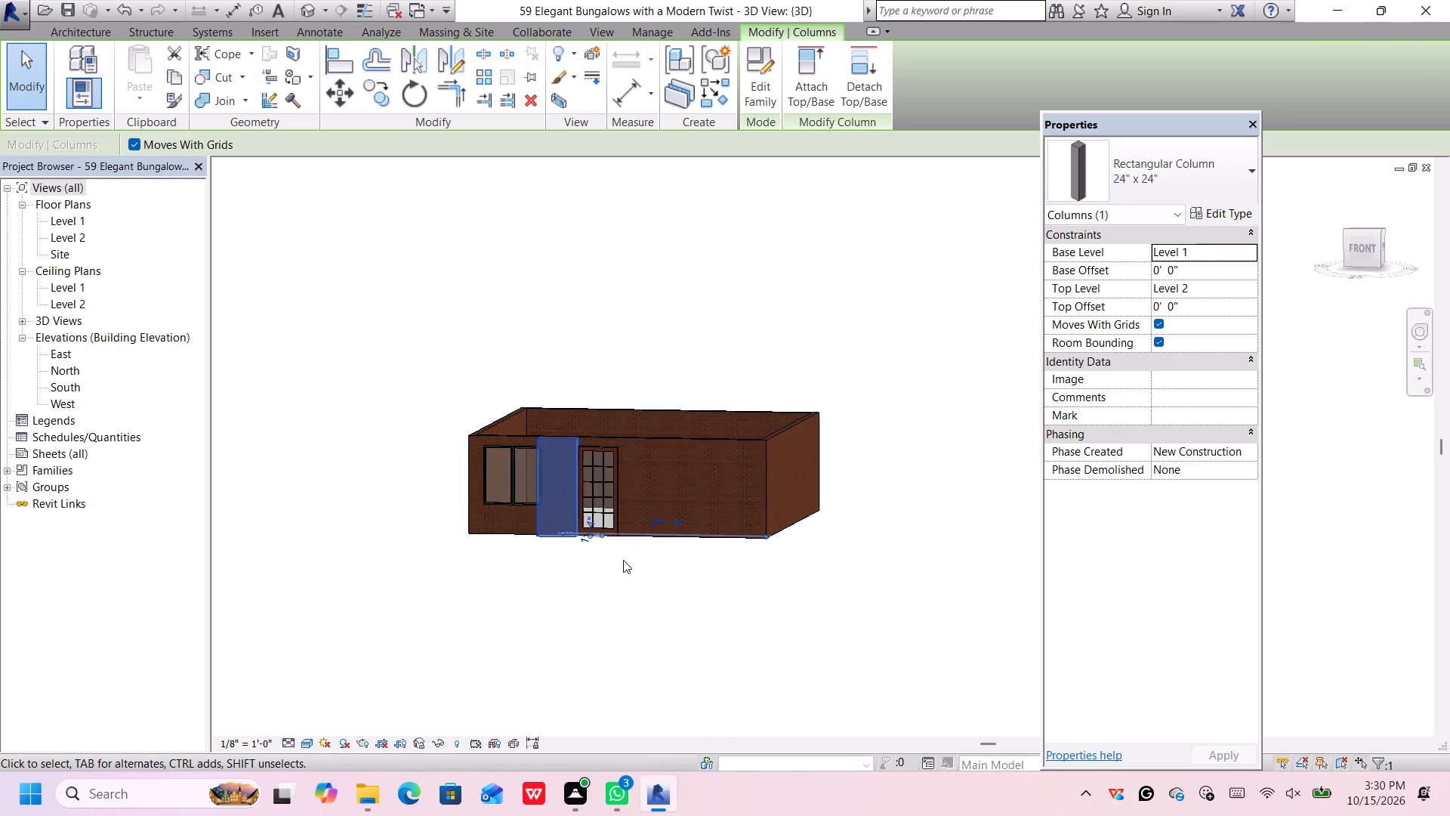
{"action": "scroll", "coordinate": [550, 550], "scroll_direction": "up", "scroll_amount": 6}
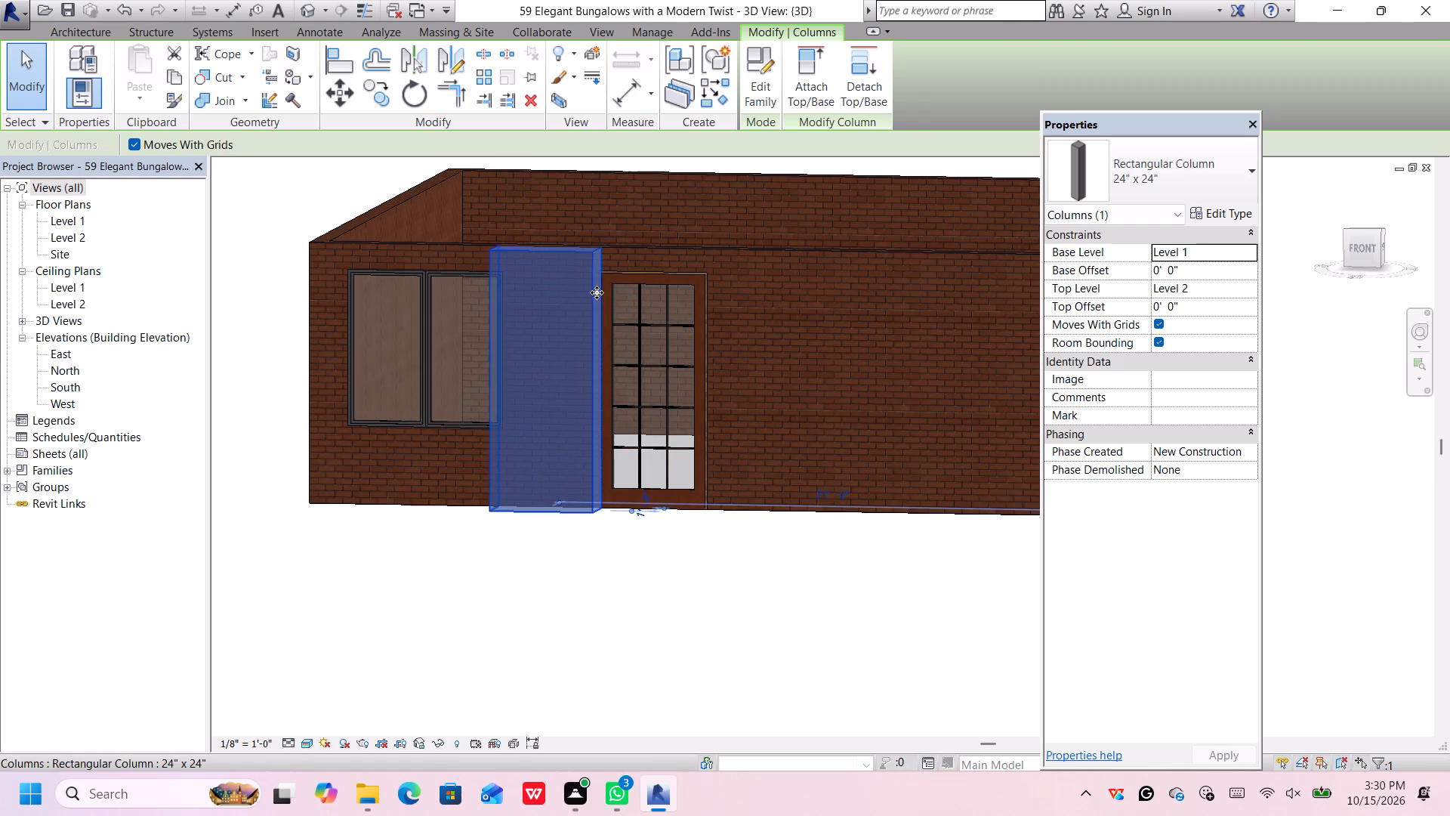
Set the Depth of the front column's 24" x 24" type to 3'-0".
{"action": "left_click", "coordinate": [1204, 214]}
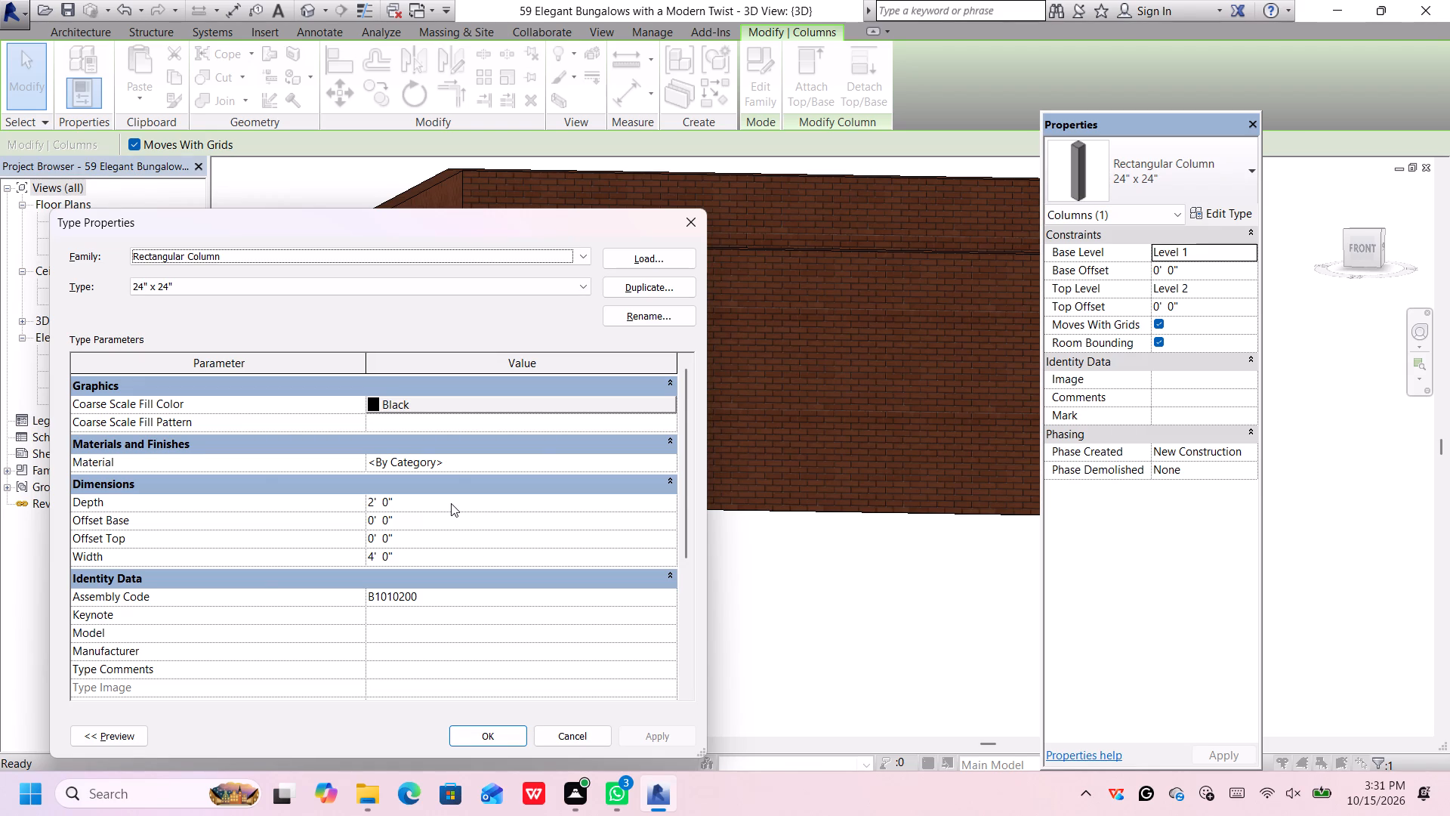
{"action": "left_click", "coordinate": [451, 503]}
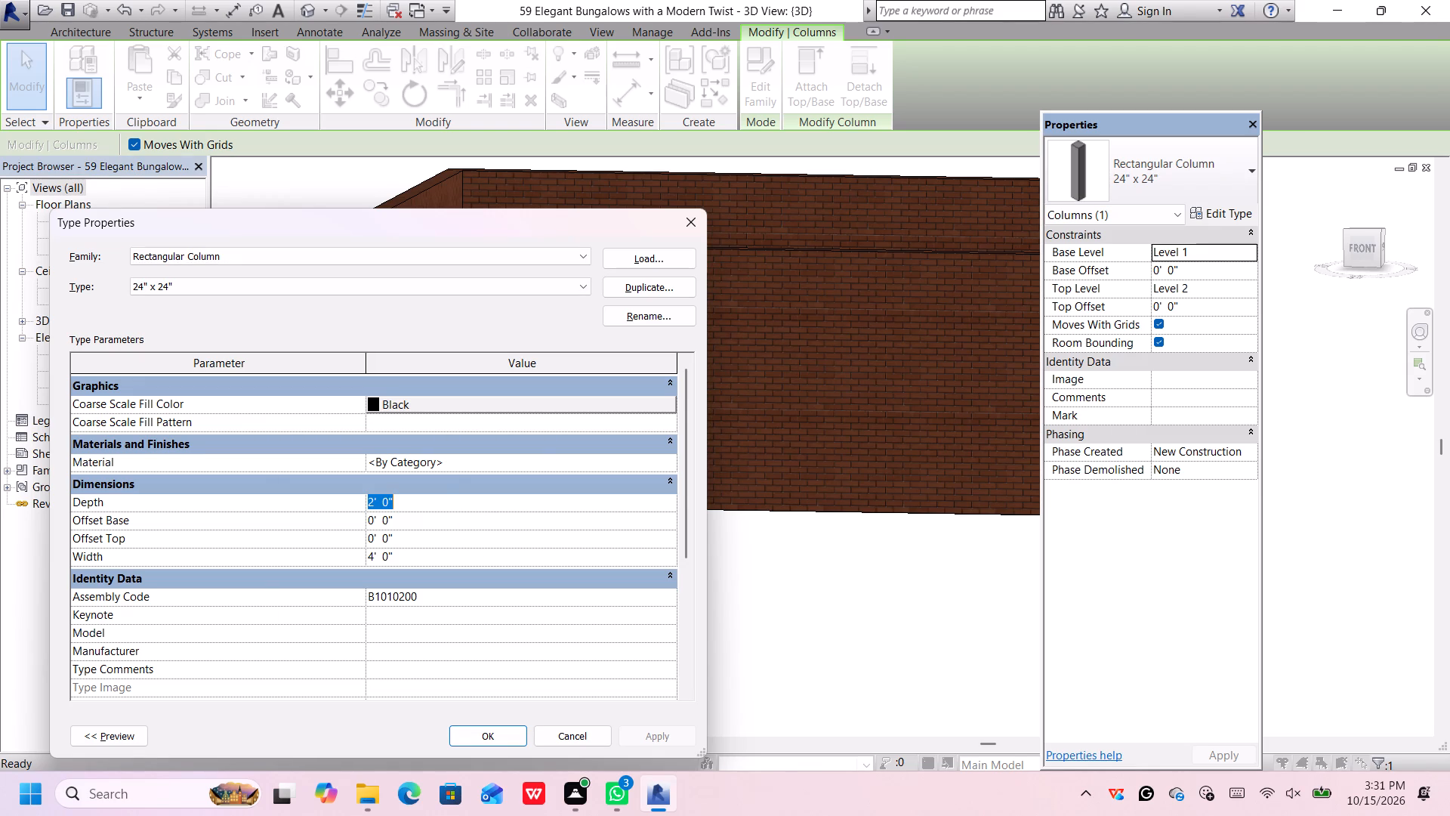
{"action": "key", "text": "BackSpace"}
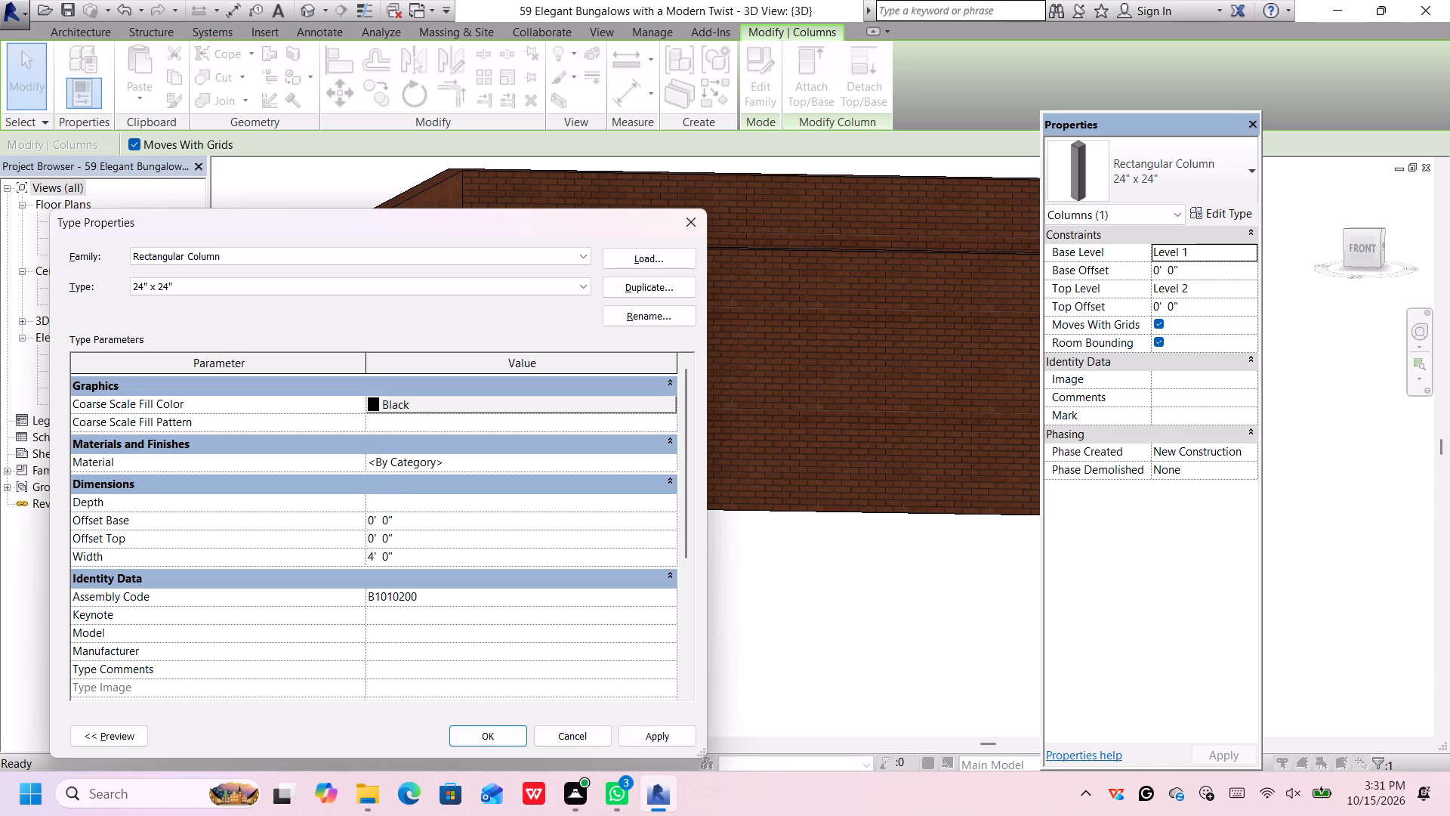
{"action": "key", "text": "2"}
{"action": "key", "text": "BackSpace"}
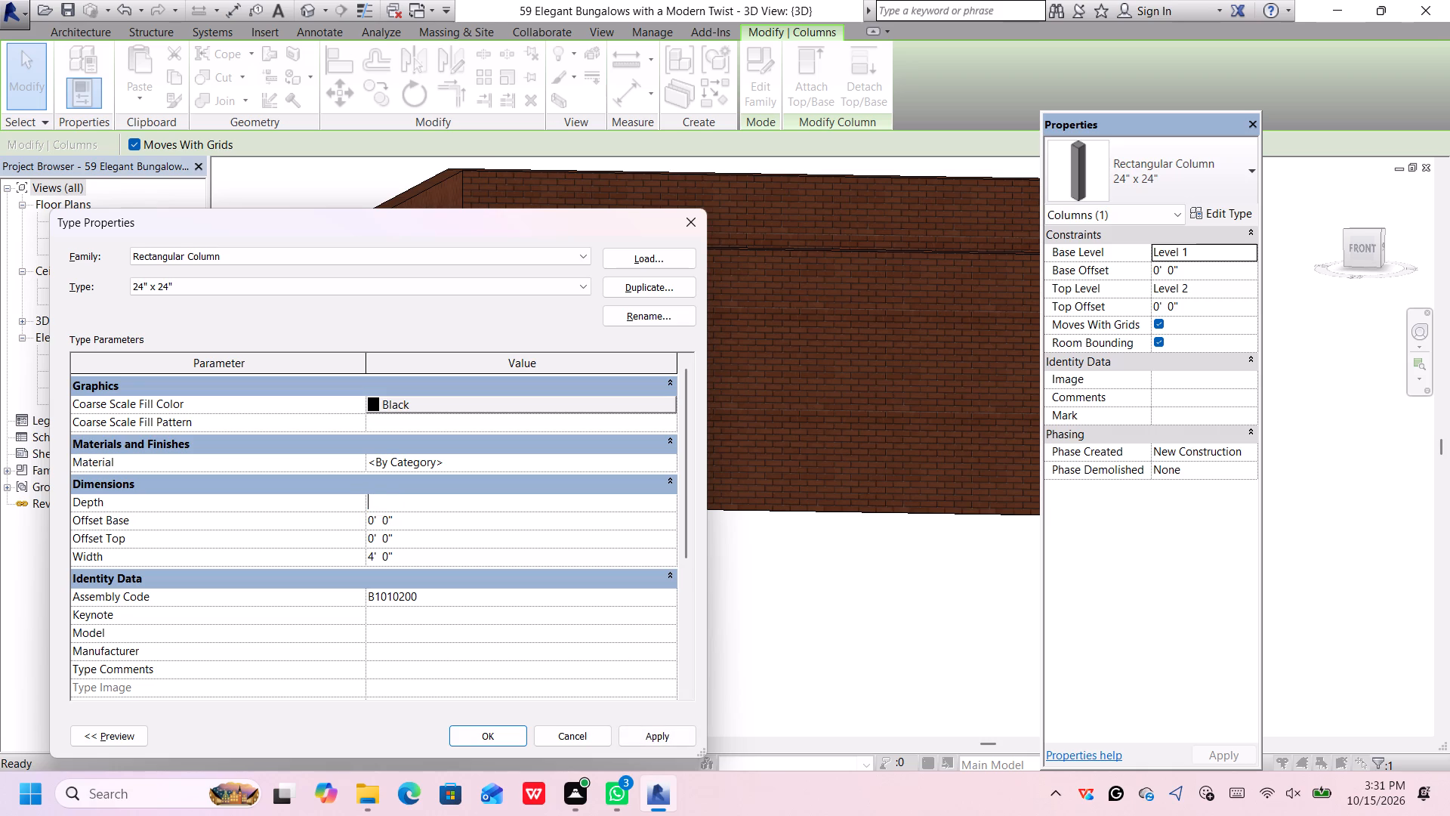
{"action": "type", "text": "3'"}
{"action": "key", "text": "Return"}
{"action": "left_click", "coordinate": [664, 738]}
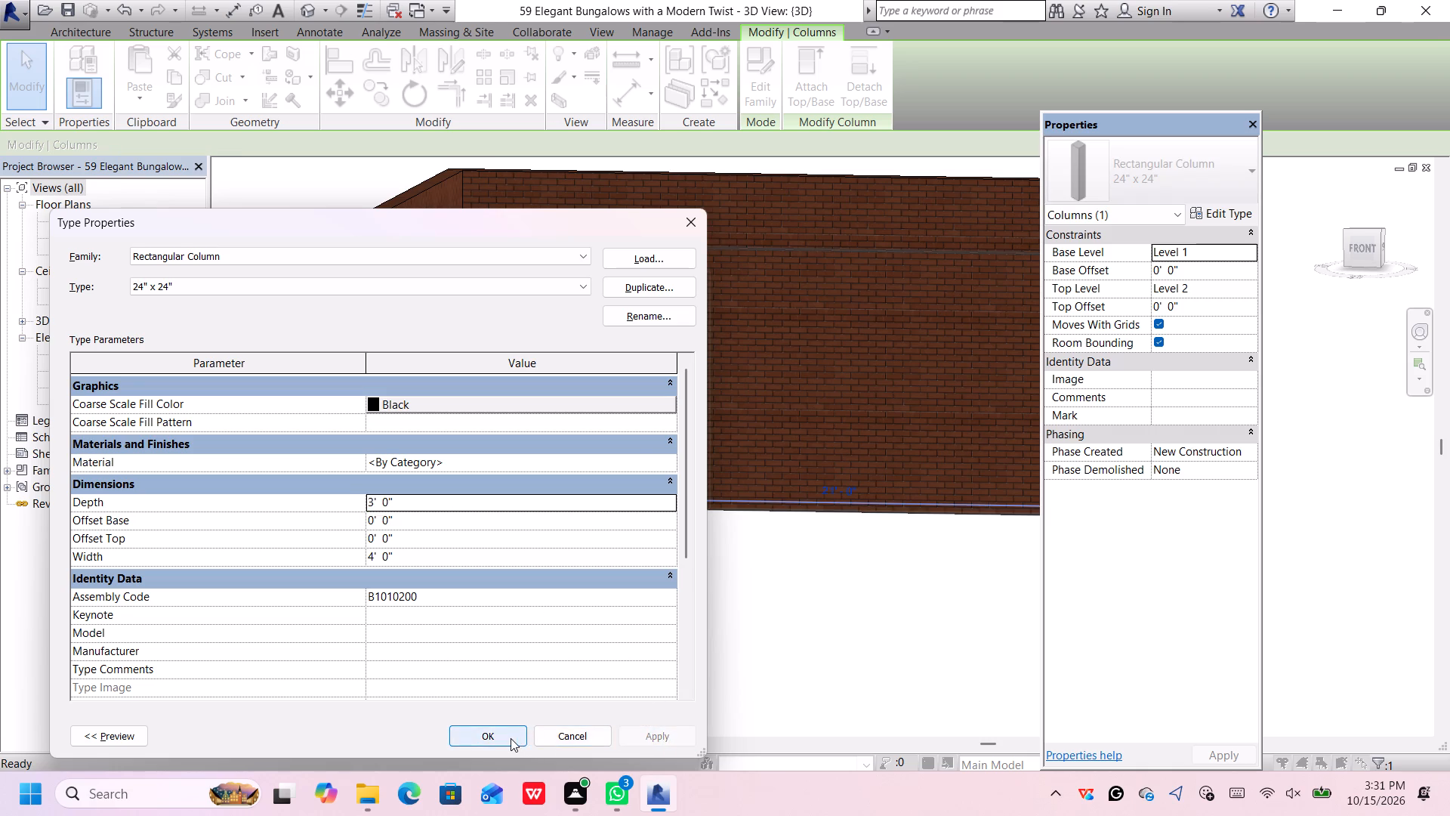
{"action": "left_click", "coordinate": [511, 738]}
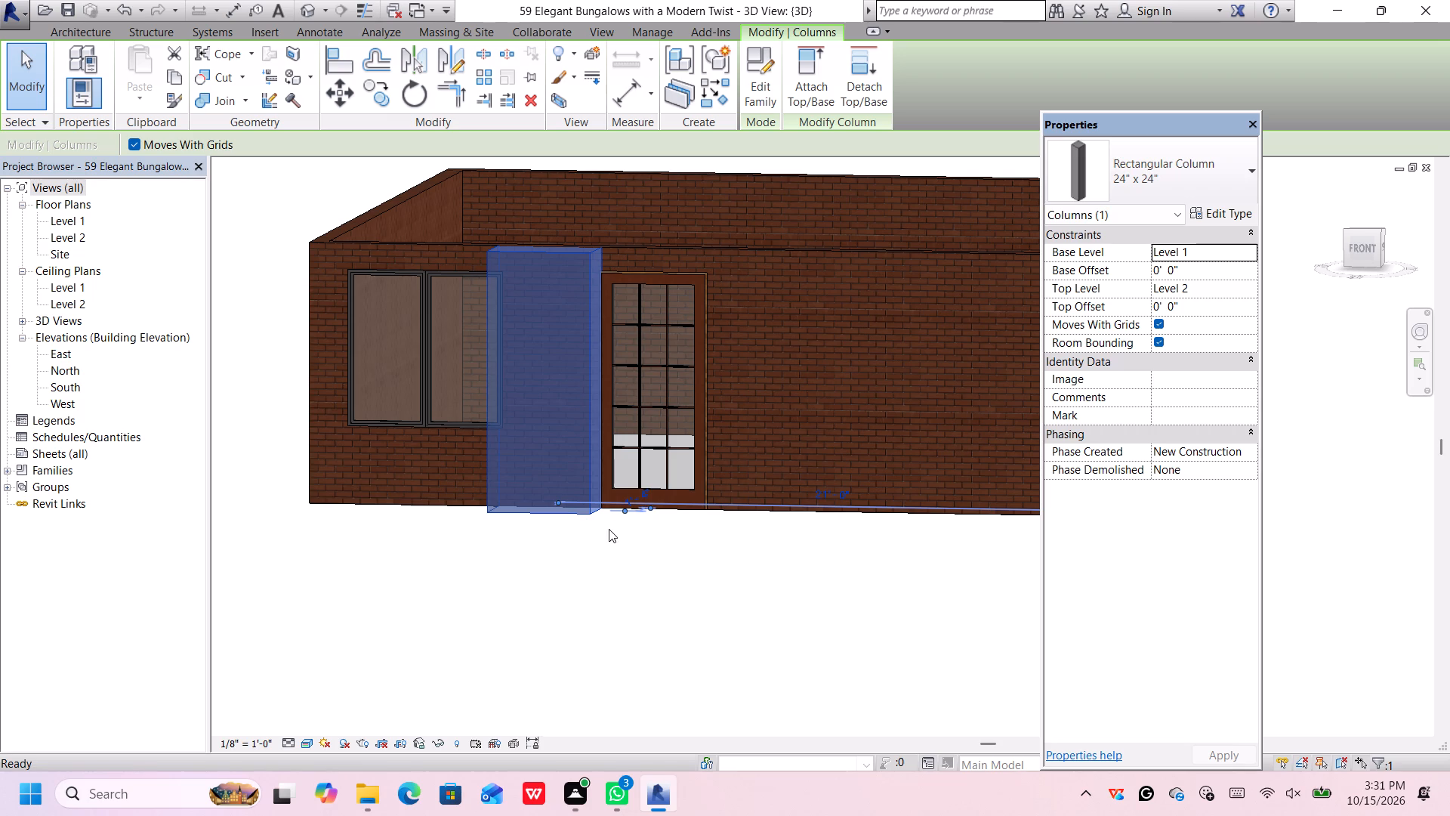
Duplicate the front column's type as "24" x 24" 2".
{"action": "scroll", "coordinate": [609, 526], "scroll_direction": "up", "scroll_amount": 1}
{"action": "scroll", "coordinate": [609, 526], "scroll_direction": "down", "scroll_amount": 3}
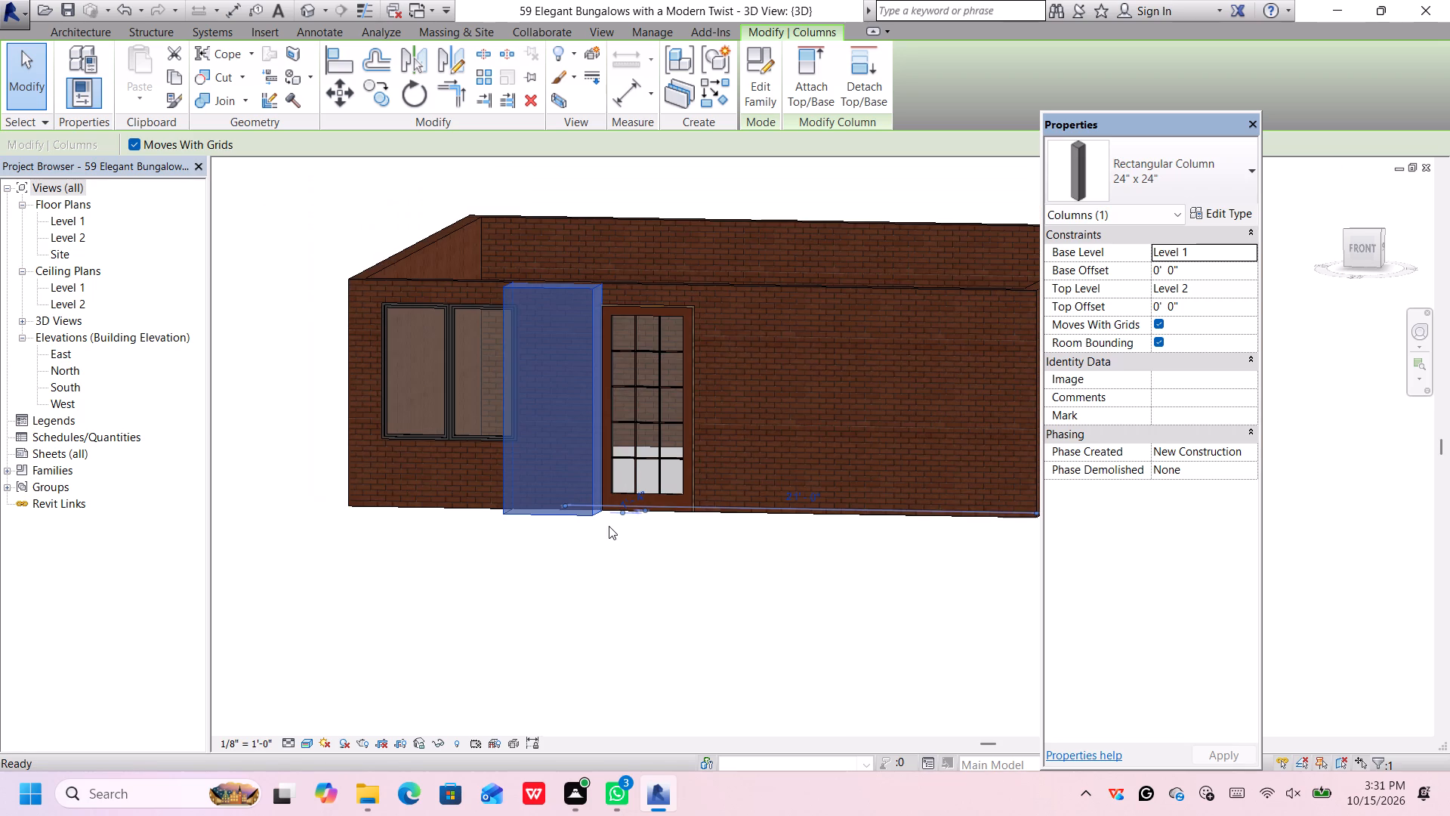
{"action": "middle_click_drag", "start_coordinate": [609, 531], "coordinate": [585, 600]}
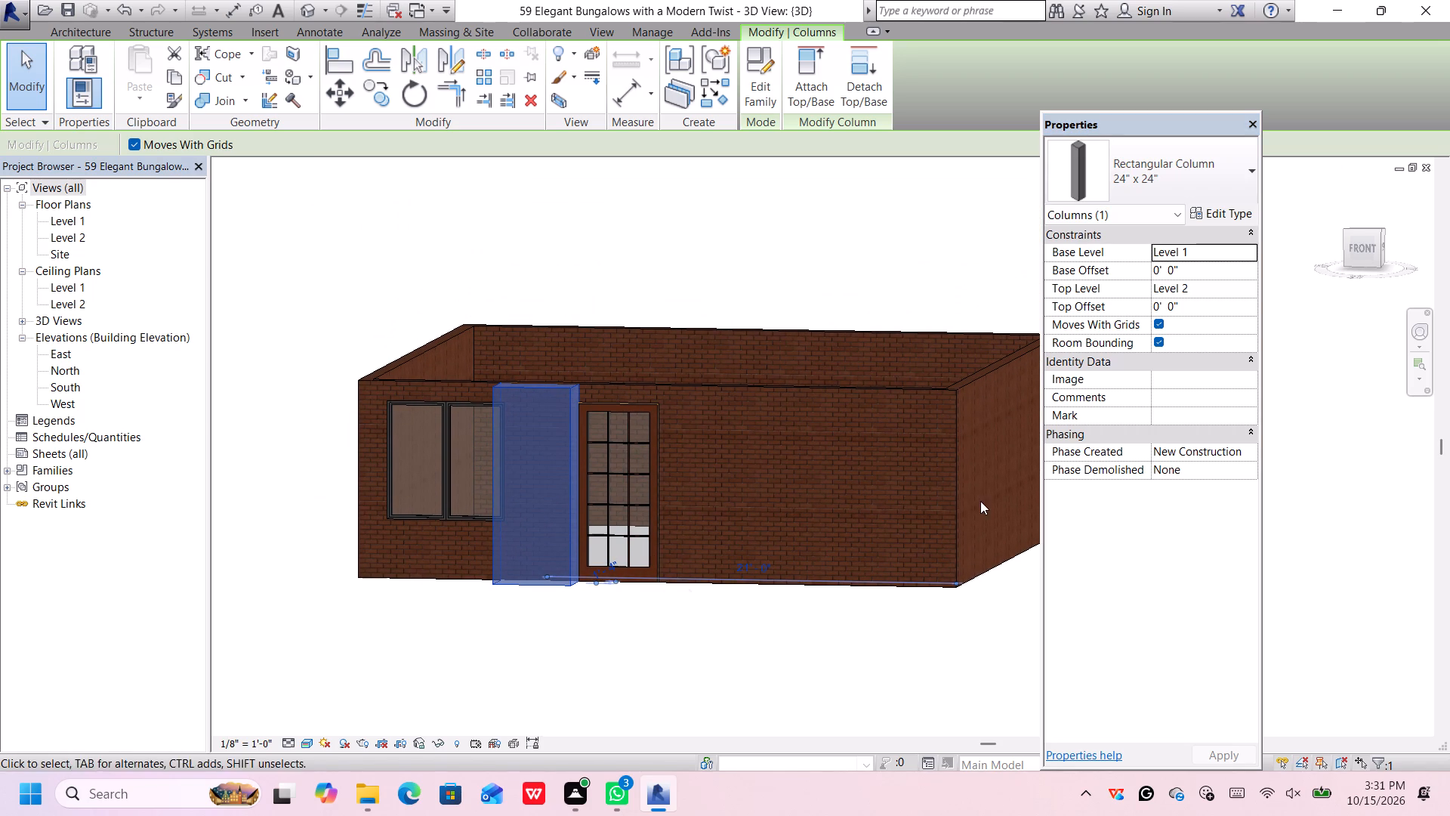
{"action": "left_click", "coordinate": [1216, 212]}
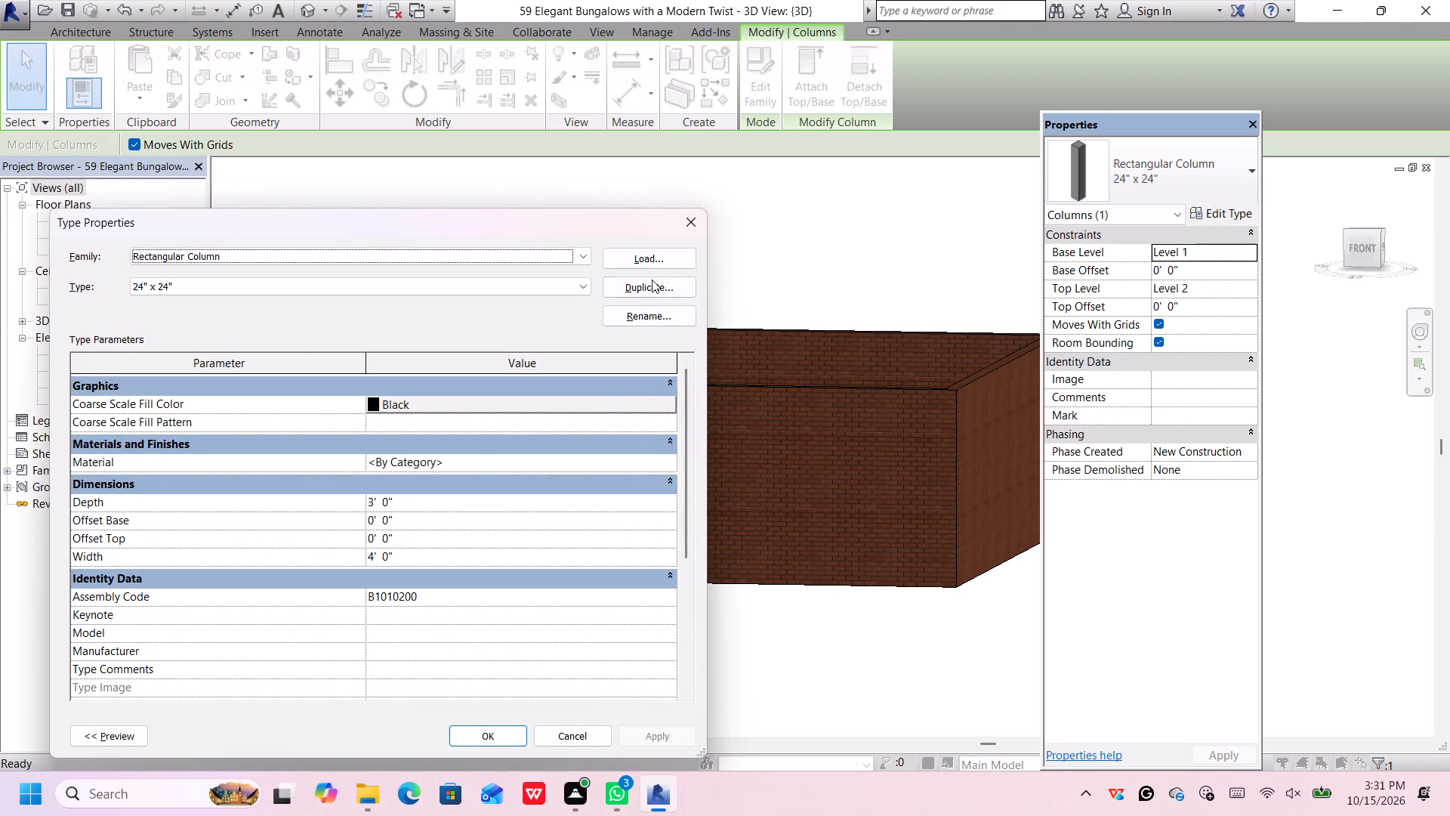
{"action": "left_click", "coordinate": [653, 283]}
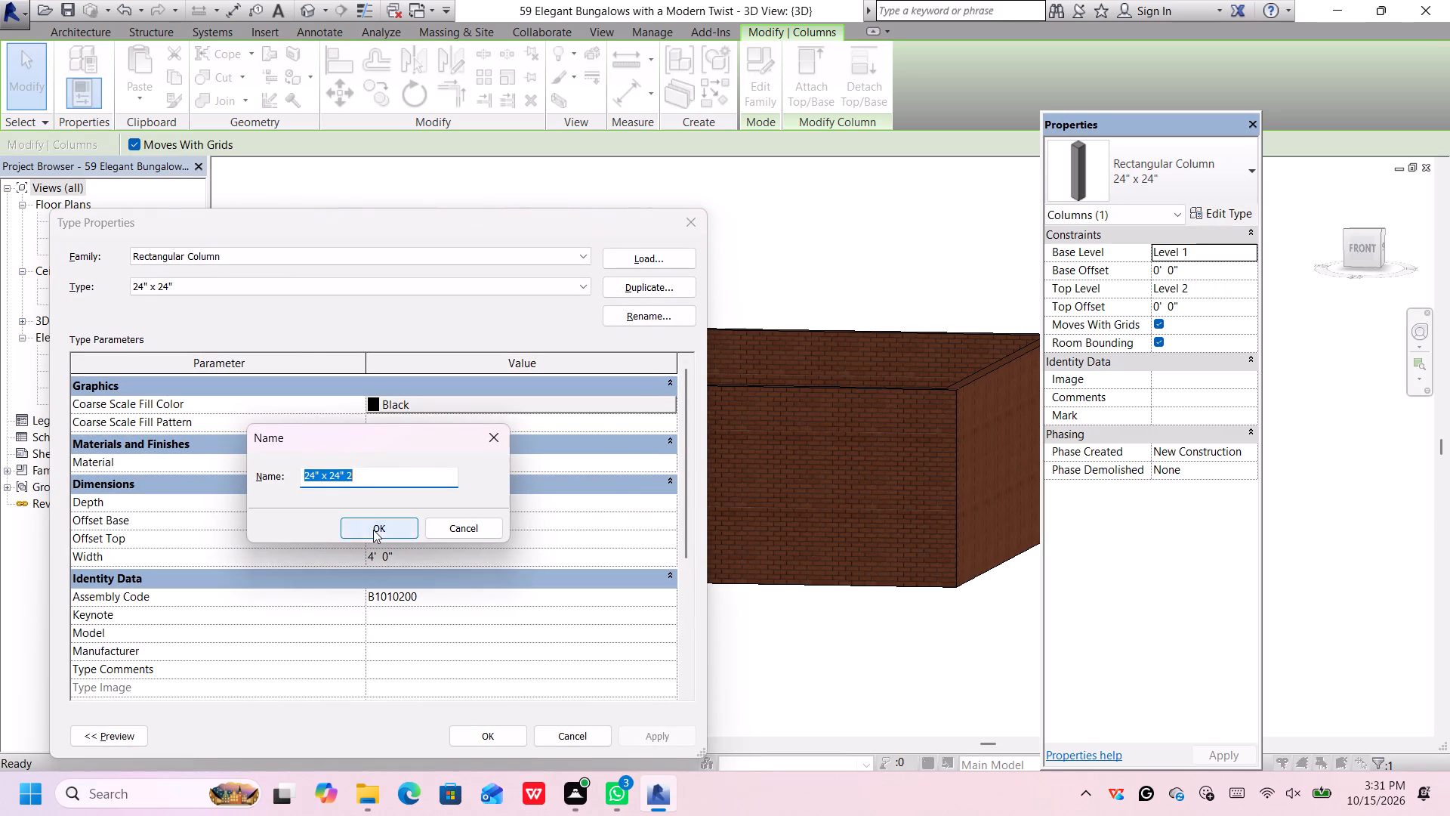
{"action": "left_click", "coordinate": [372, 530]}
Open the duplicated column type's material on Steel, Carbon and expand the Autodesk appearance library for it.
{"action": "left_click", "coordinate": [668, 460]}
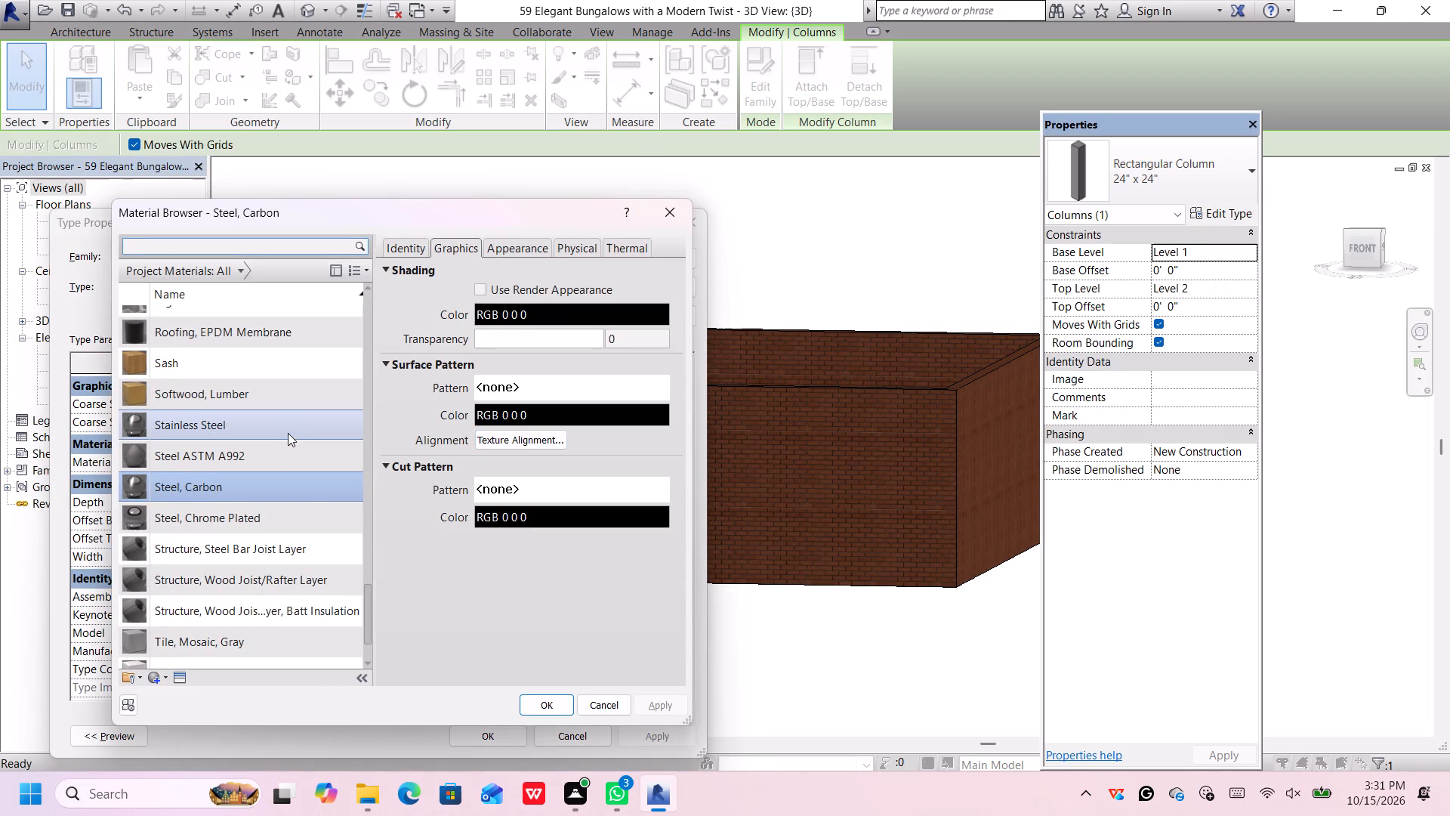
{"action": "scroll", "coordinate": [235, 431], "scroll_direction": "down", "scroll_amount": 4}
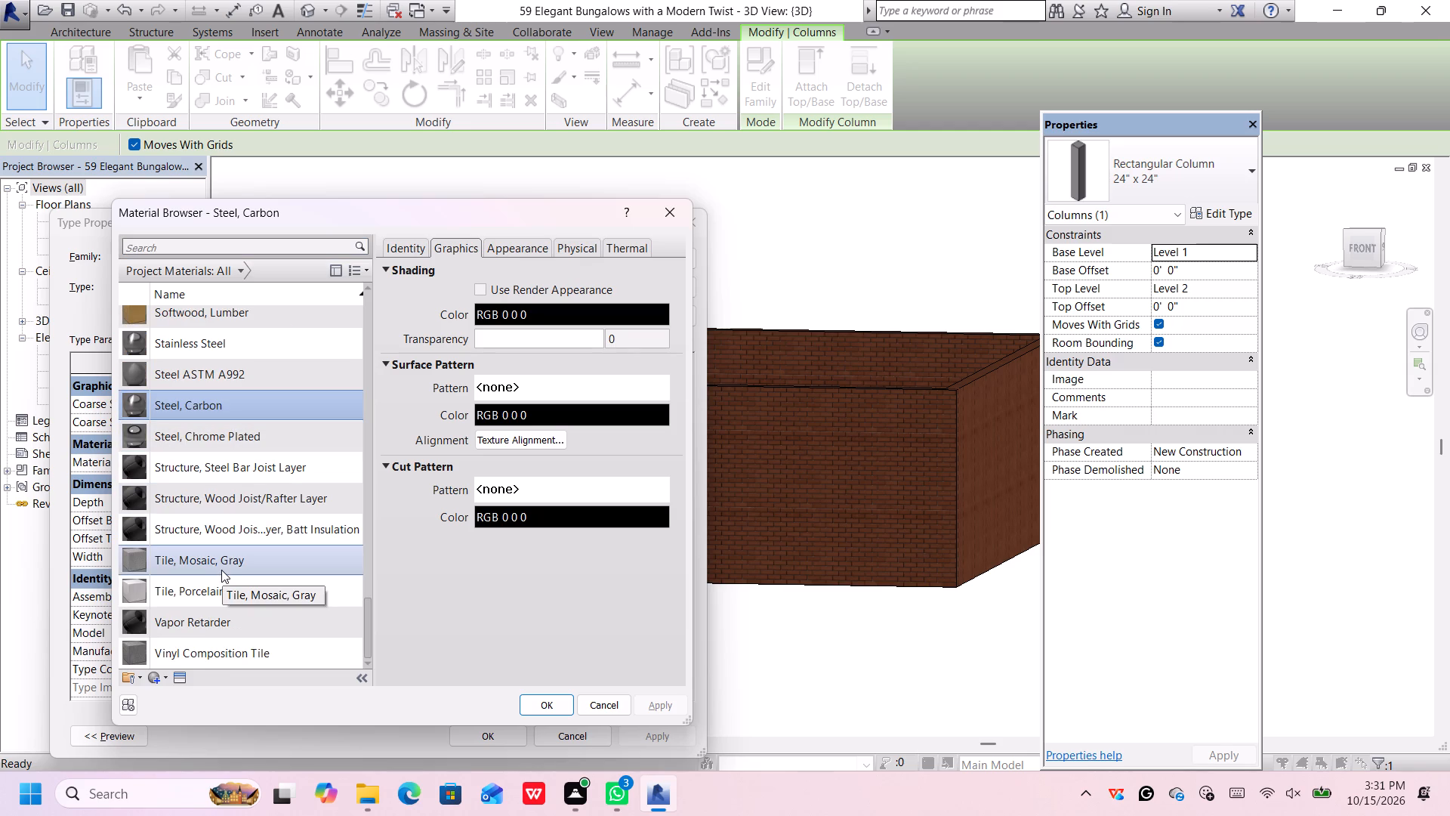
{"action": "left_click", "coordinate": [172, 676]}
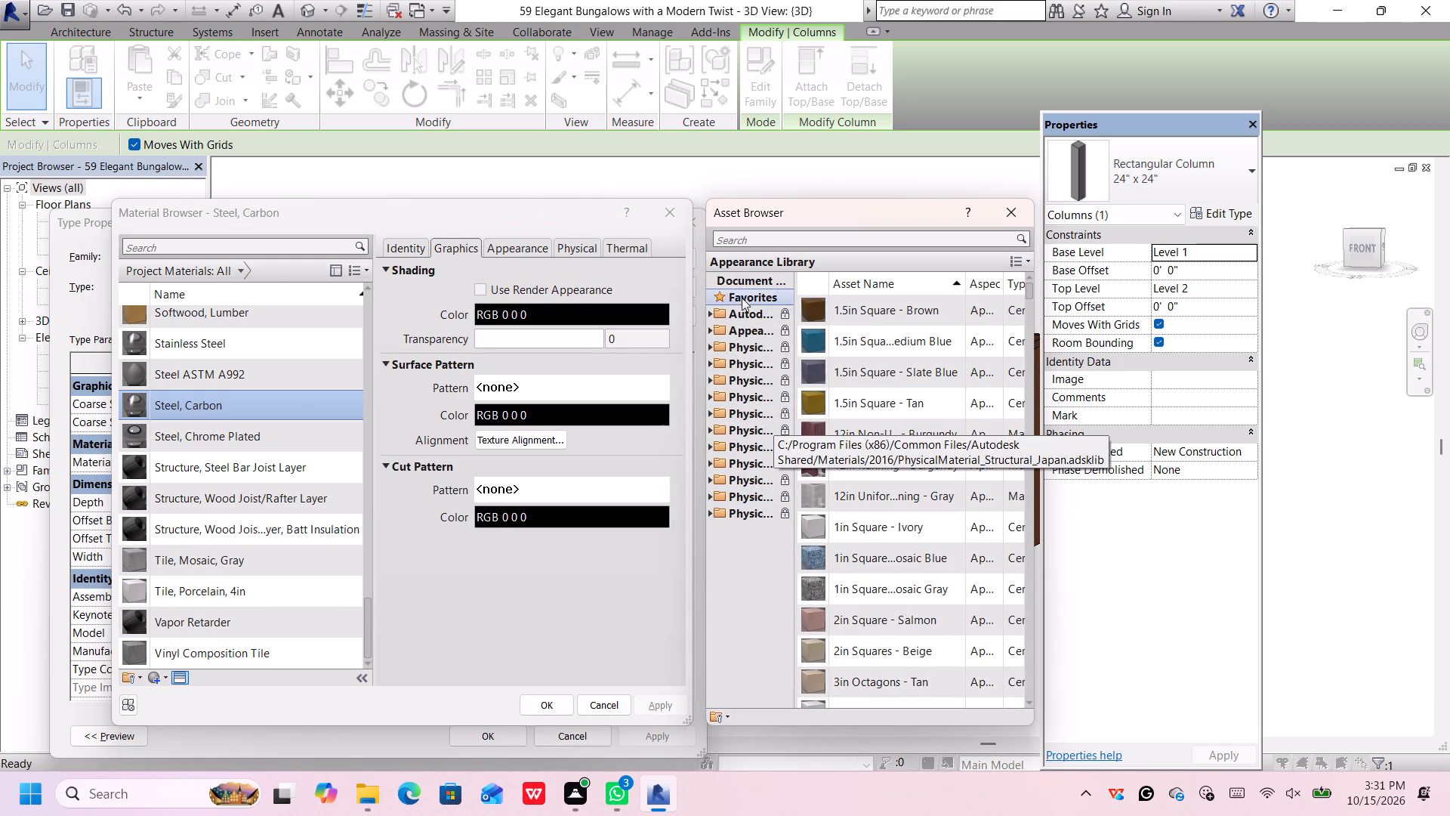
{"action": "left_click", "coordinate": [710, 314]}
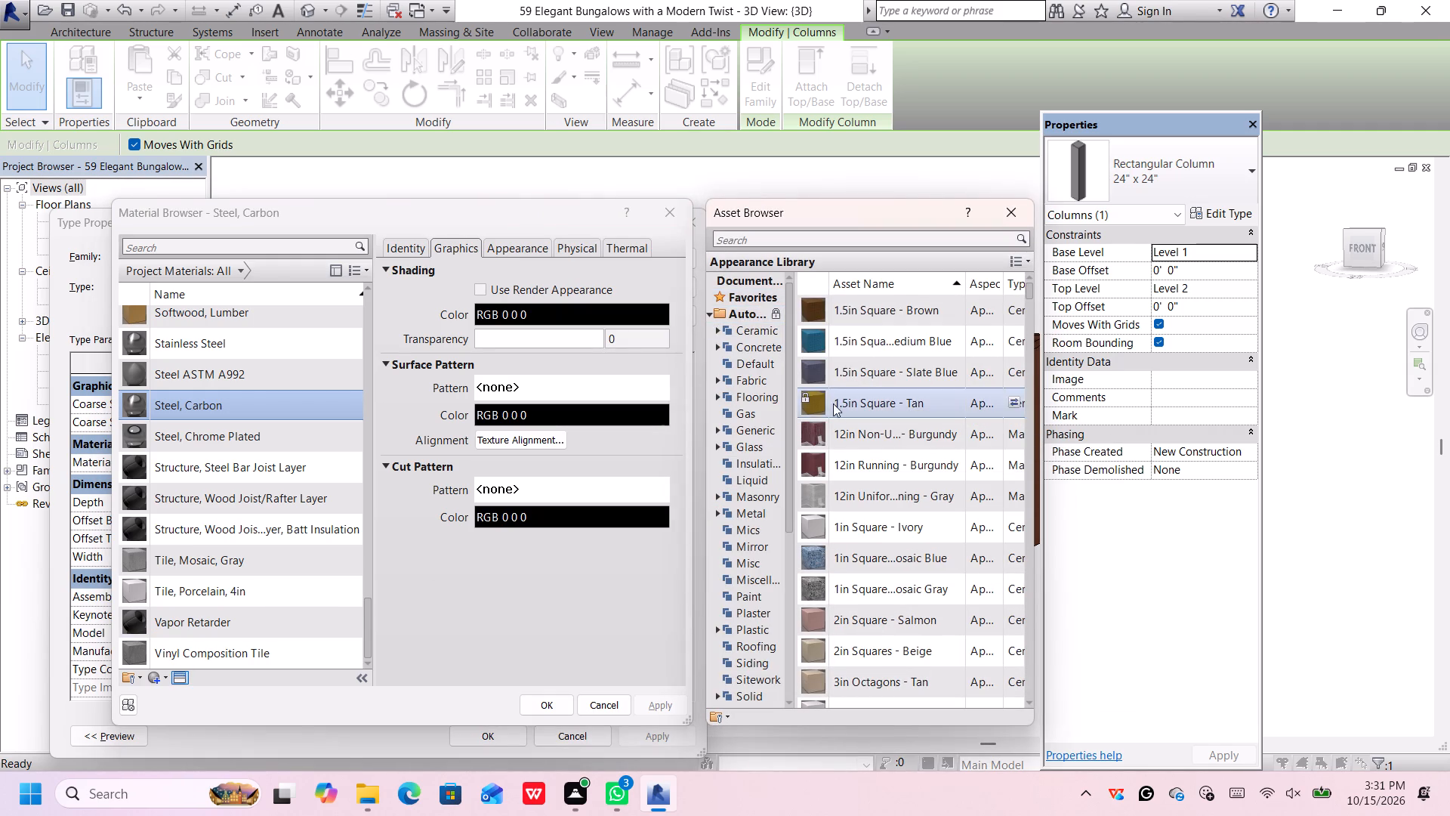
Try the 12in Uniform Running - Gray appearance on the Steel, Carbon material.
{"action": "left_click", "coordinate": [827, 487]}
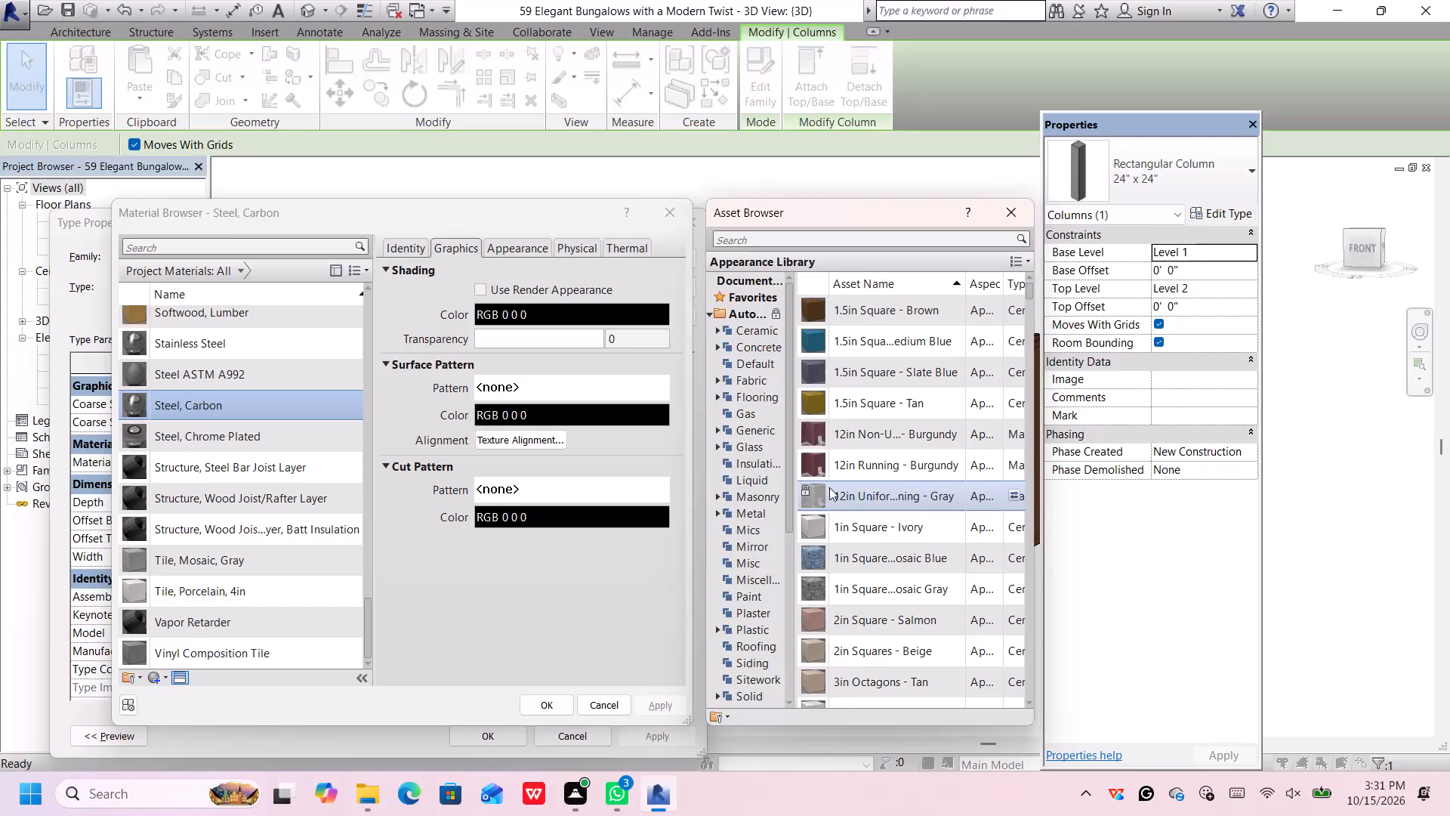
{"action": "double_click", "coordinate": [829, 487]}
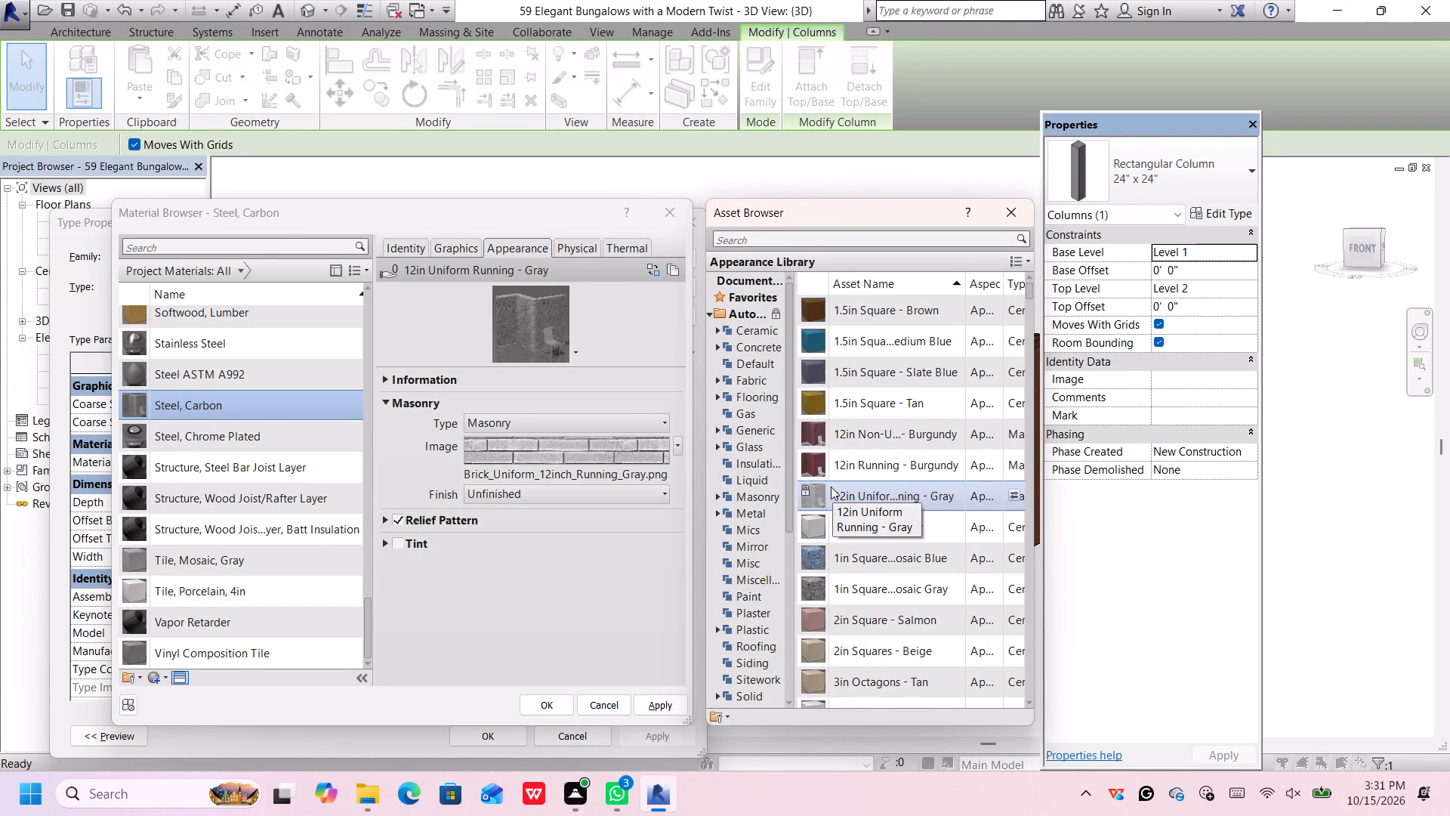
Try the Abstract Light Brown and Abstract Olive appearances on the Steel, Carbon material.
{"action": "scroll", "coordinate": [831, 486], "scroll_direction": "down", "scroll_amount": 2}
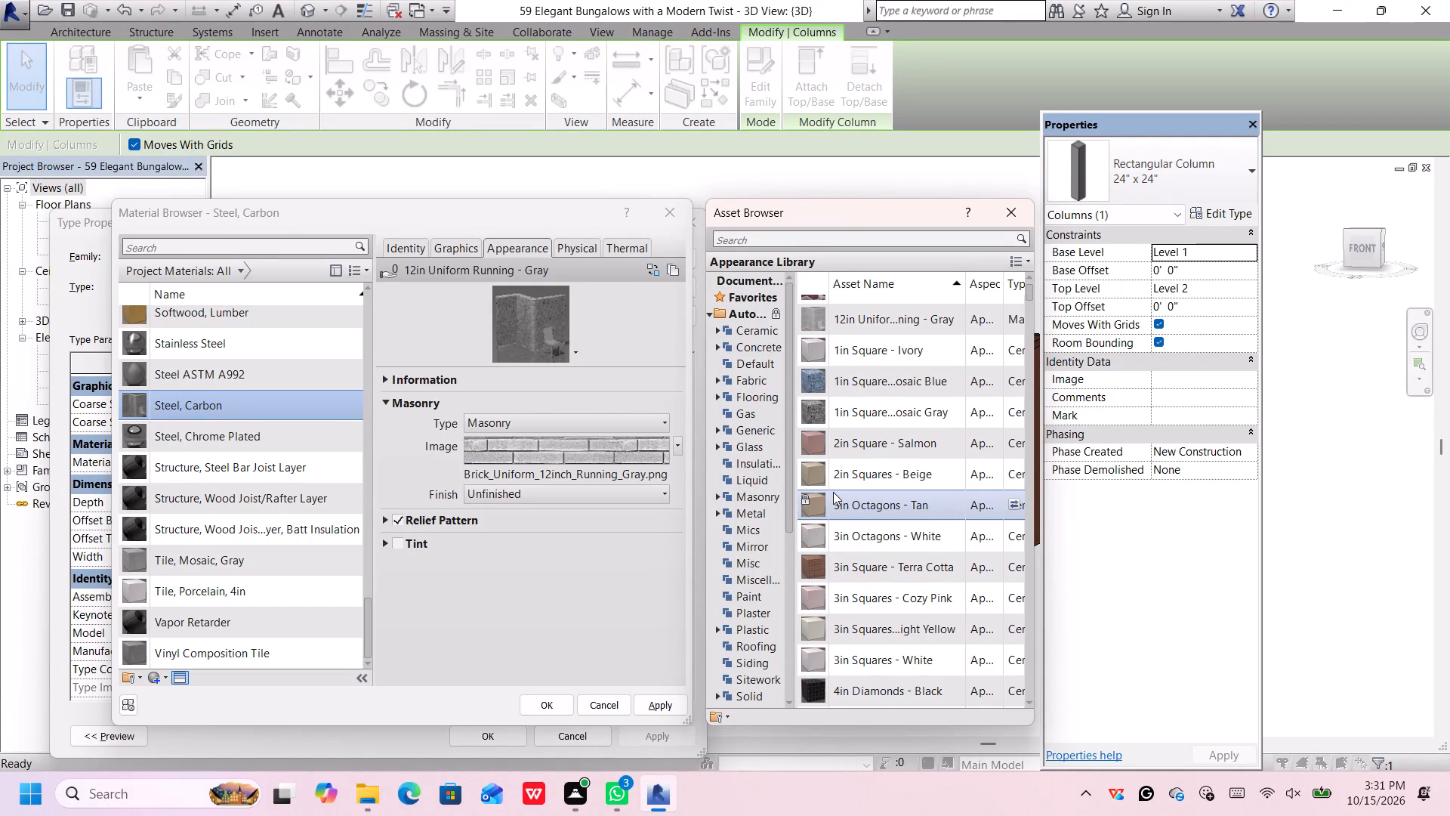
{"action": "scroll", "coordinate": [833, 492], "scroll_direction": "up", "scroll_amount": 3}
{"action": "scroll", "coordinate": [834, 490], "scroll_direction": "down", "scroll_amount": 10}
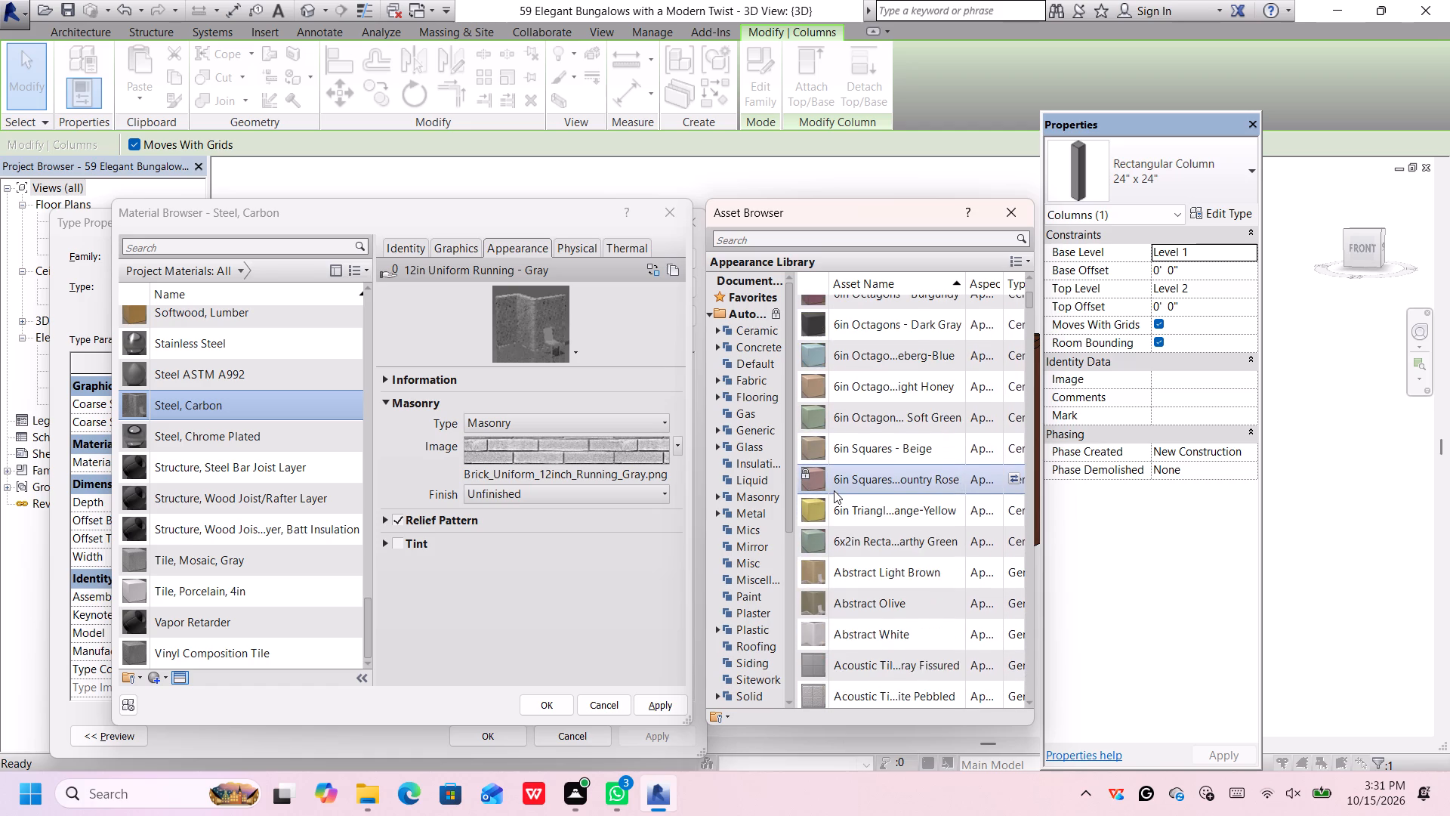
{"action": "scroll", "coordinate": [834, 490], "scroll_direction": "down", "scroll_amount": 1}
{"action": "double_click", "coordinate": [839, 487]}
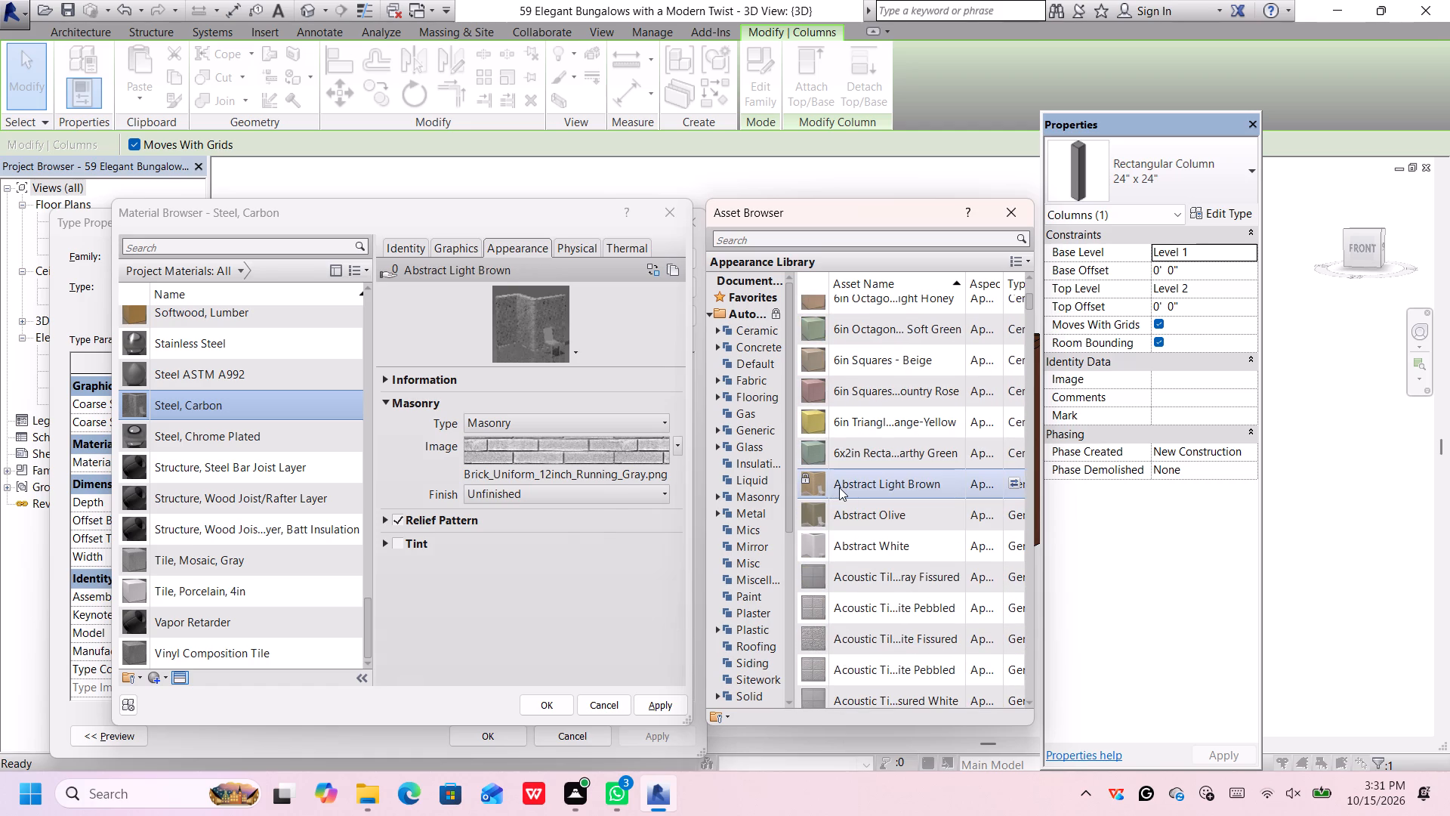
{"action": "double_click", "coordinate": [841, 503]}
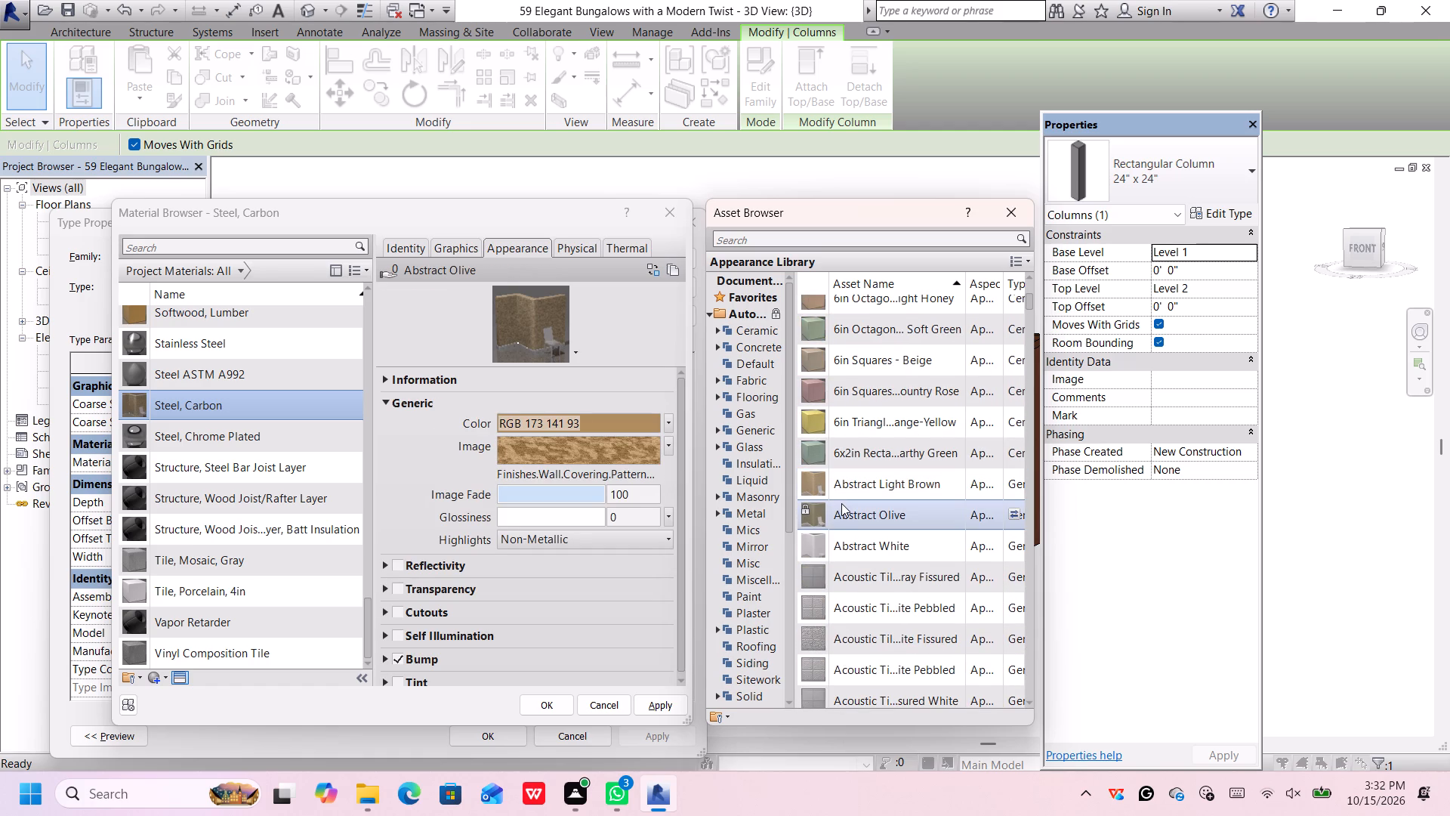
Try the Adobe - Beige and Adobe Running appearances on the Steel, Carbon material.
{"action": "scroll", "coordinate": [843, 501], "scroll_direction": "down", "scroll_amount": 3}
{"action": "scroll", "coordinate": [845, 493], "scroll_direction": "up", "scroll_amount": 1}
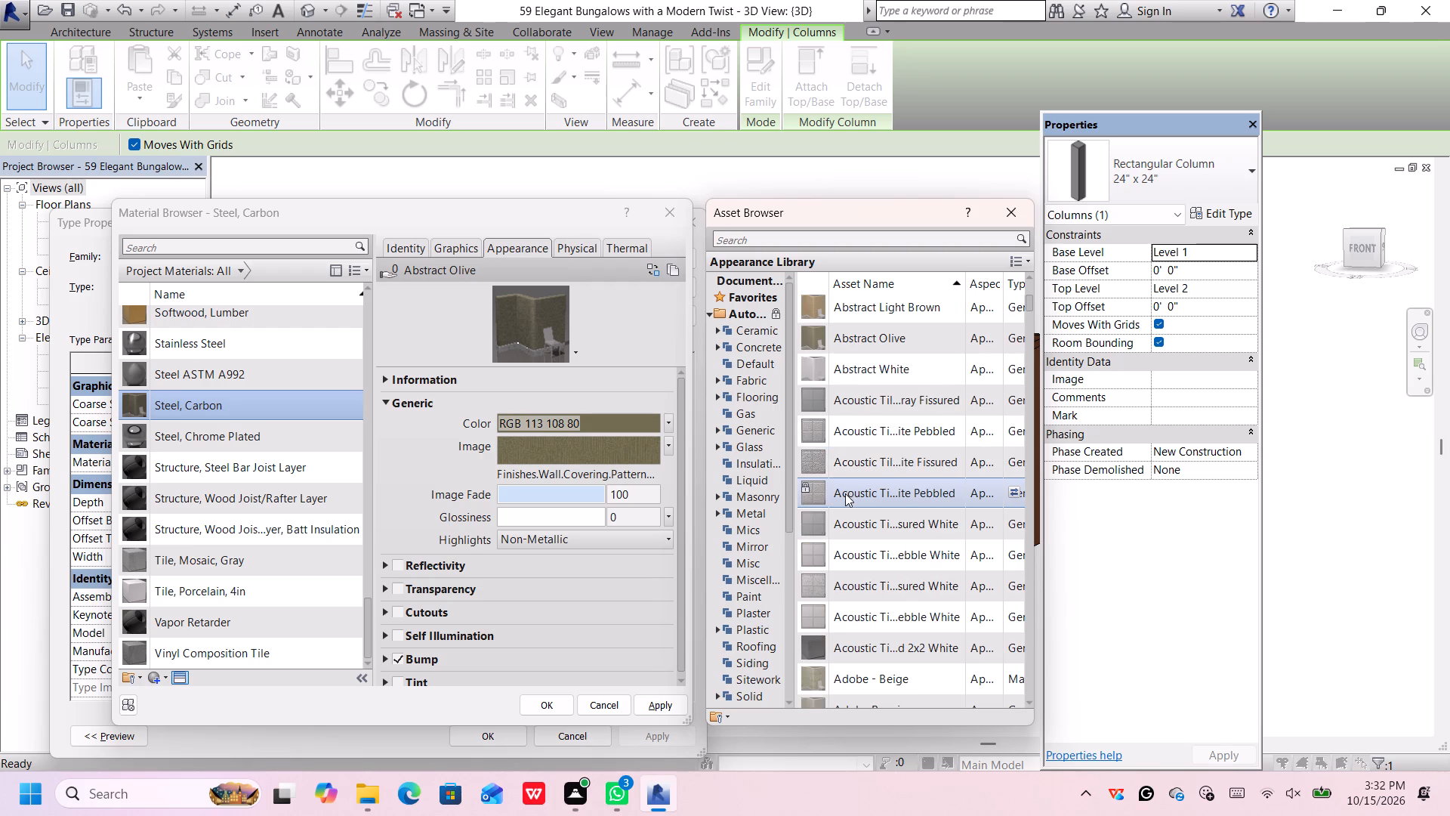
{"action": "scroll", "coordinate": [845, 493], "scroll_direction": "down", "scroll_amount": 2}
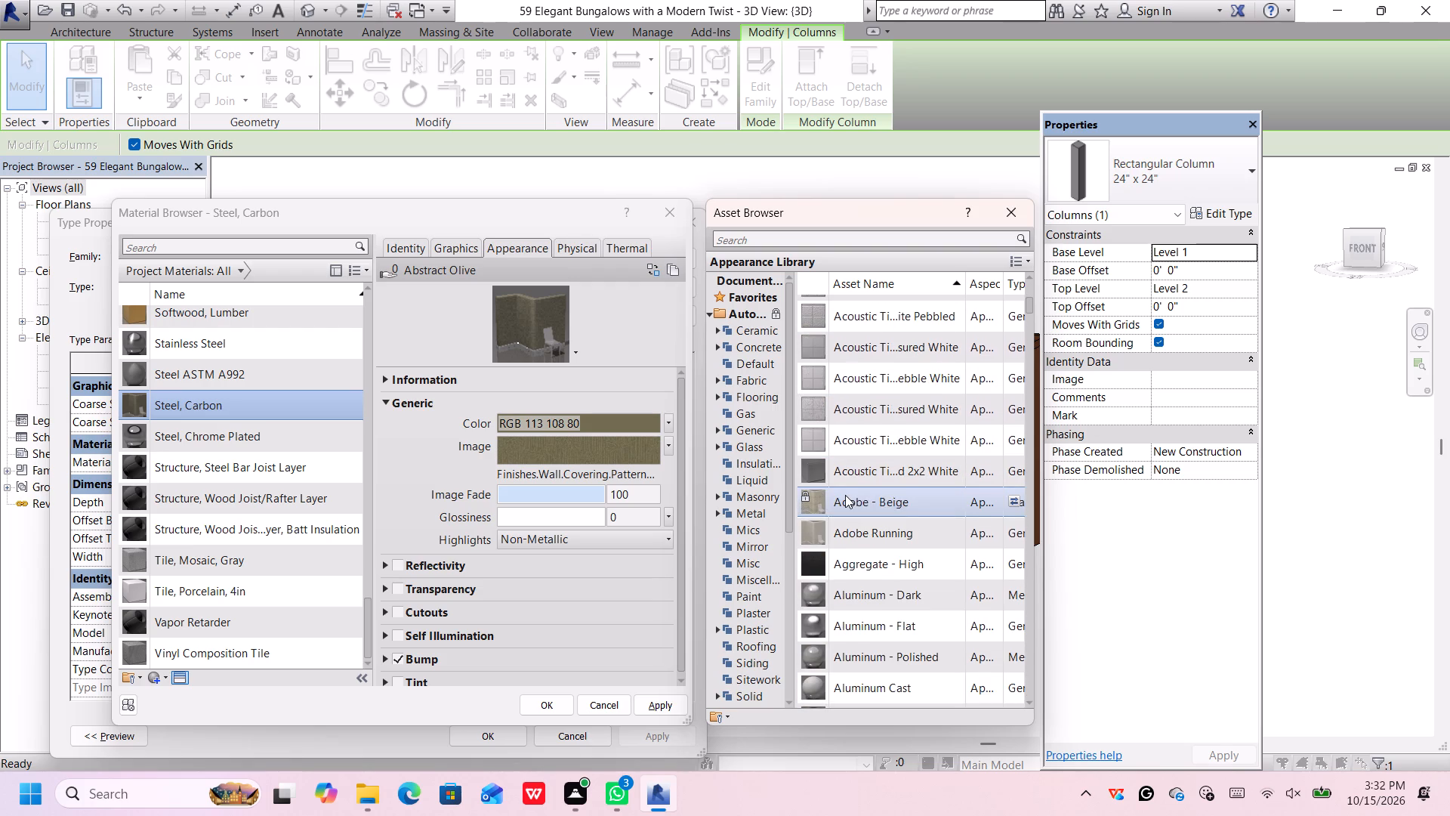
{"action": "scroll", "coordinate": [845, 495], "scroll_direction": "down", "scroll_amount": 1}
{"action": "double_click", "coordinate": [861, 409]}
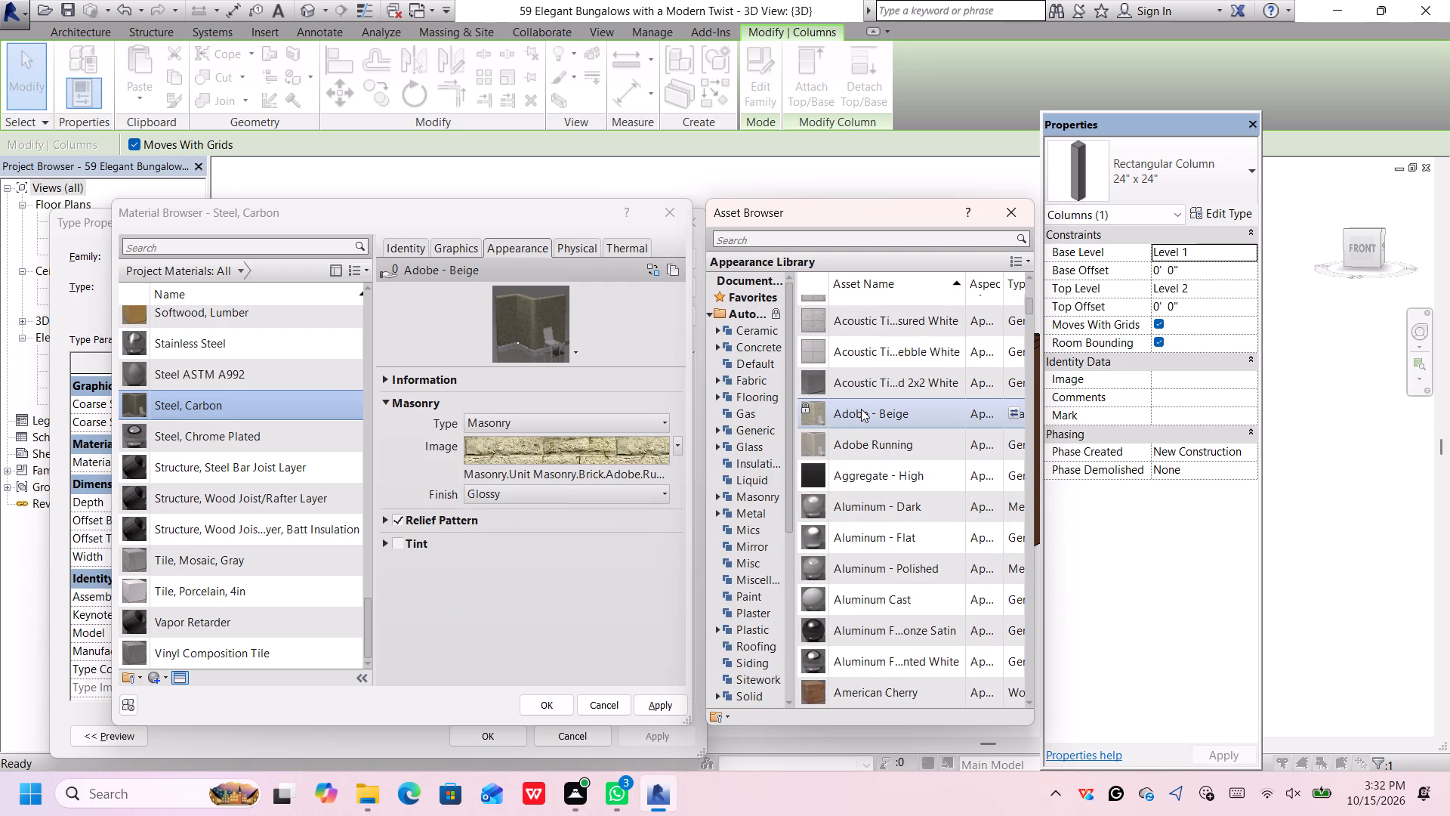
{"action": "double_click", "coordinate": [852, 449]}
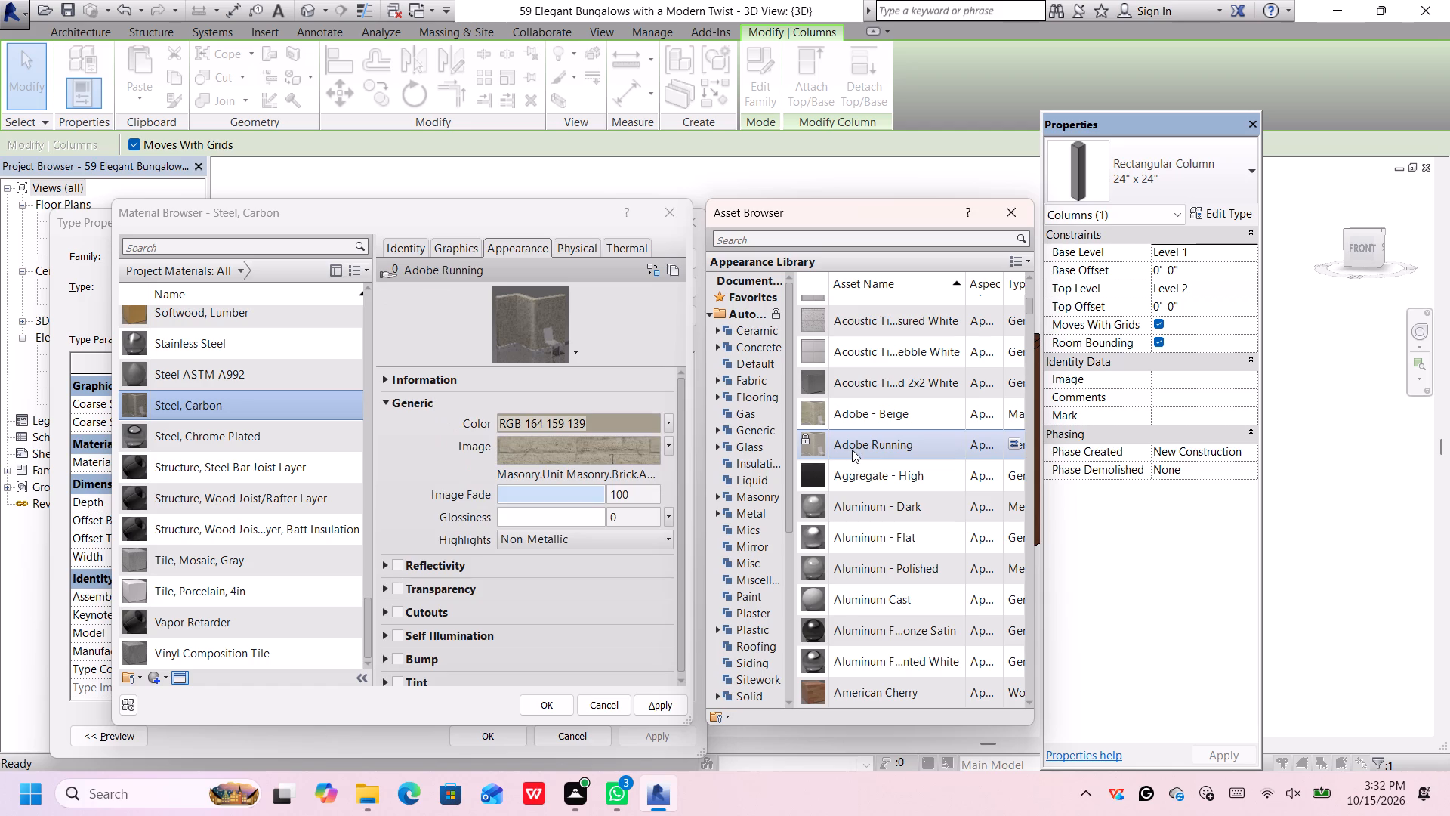
Give the Steel, Carbon material the Ashlar - Patterned appearance and apply it to the front column's duplicated type.
{"action": "scroll", "coordinate": [852, 450], "scroll_direction": "down", "scroll_amount": 1}
{"action": "scroll", "coordinate": [852, 450], "scroll_direction": "up", "scroll_amount": 1}
{"action": "scroll", "coordinate": [852, 450], "scroll_direction": "down", "scroll_amount": 4}
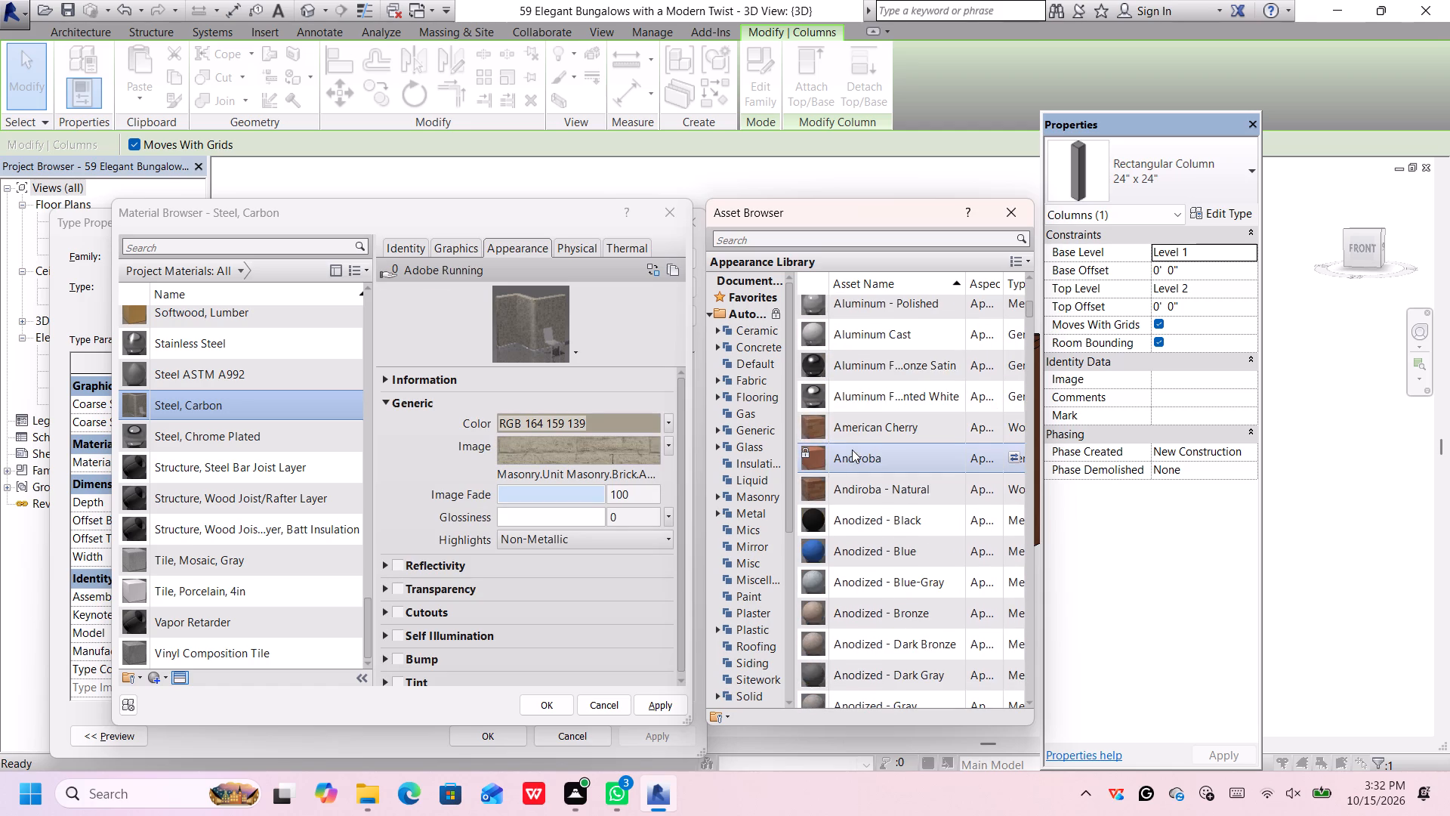
{"action": "scroll", "coordinate": [852, 450], "scroll_direction": "down", "scroll_amount": 4}
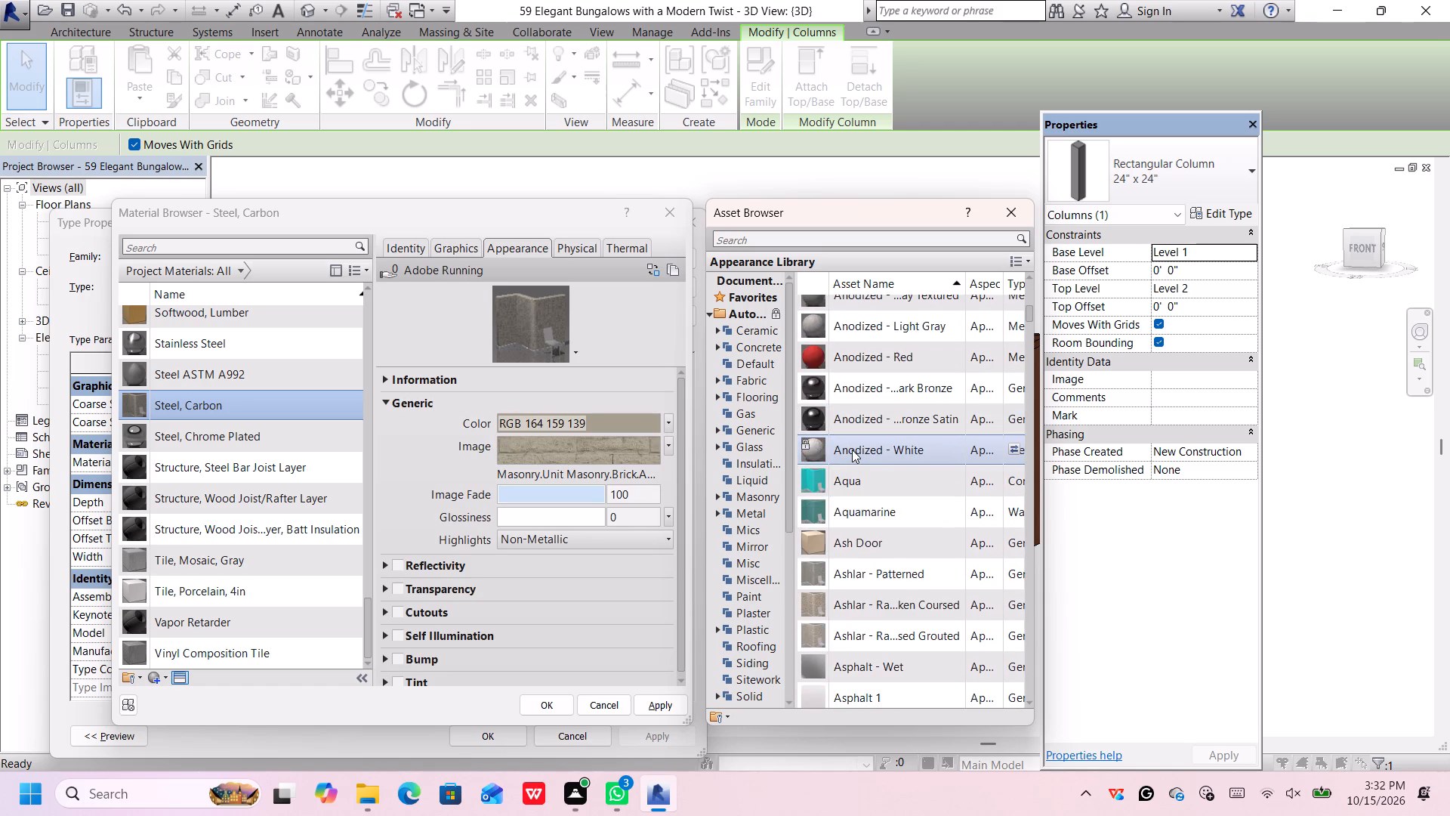
{"action": "scroll", "coordinate": [852, 450], "scroll_direction": "down", "scroll_amount": 1}
{"action": "double_click", "coordinate": [854, 492]}
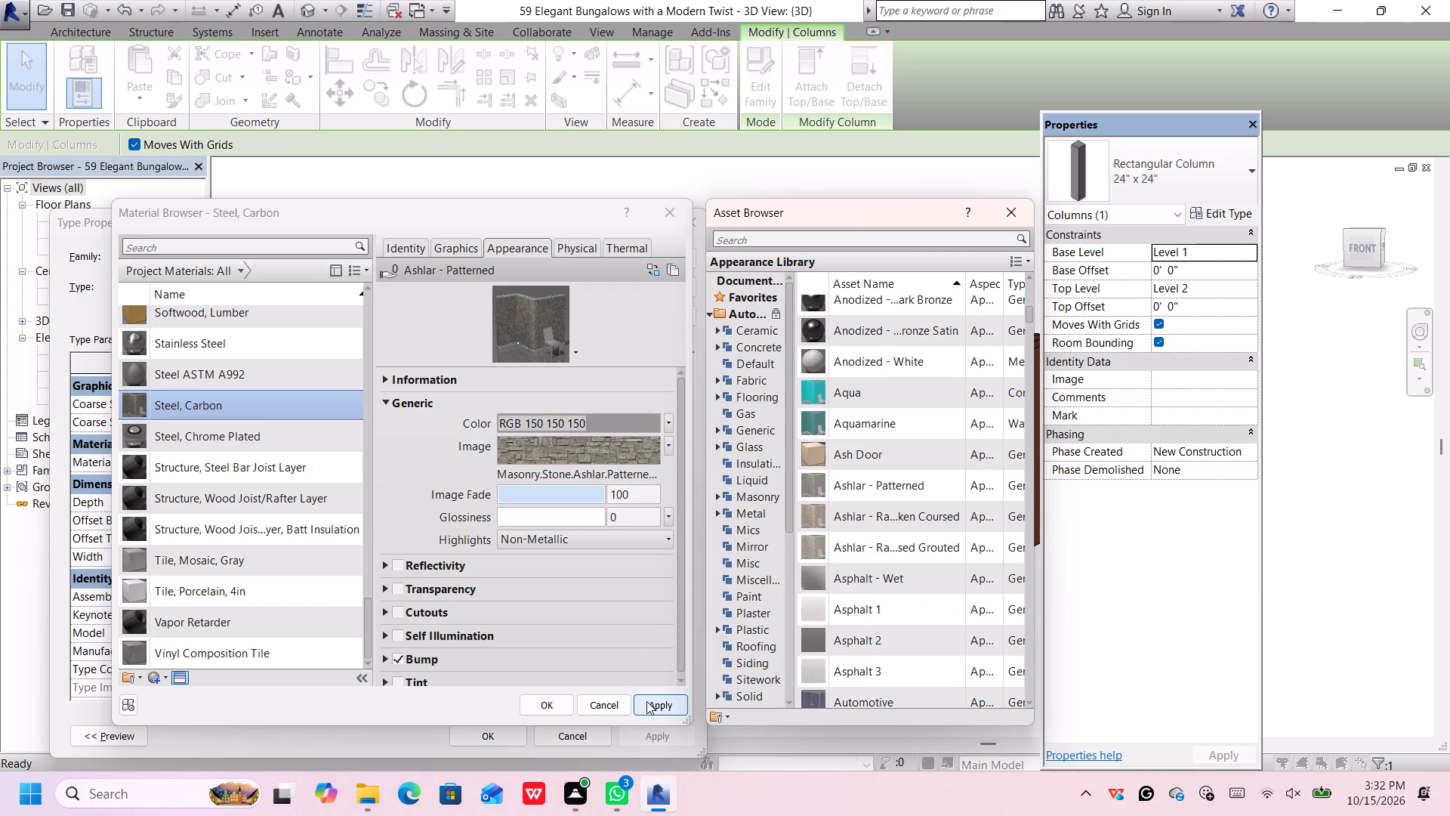
{"action": "left_click", "coordinate": [553, 701]}
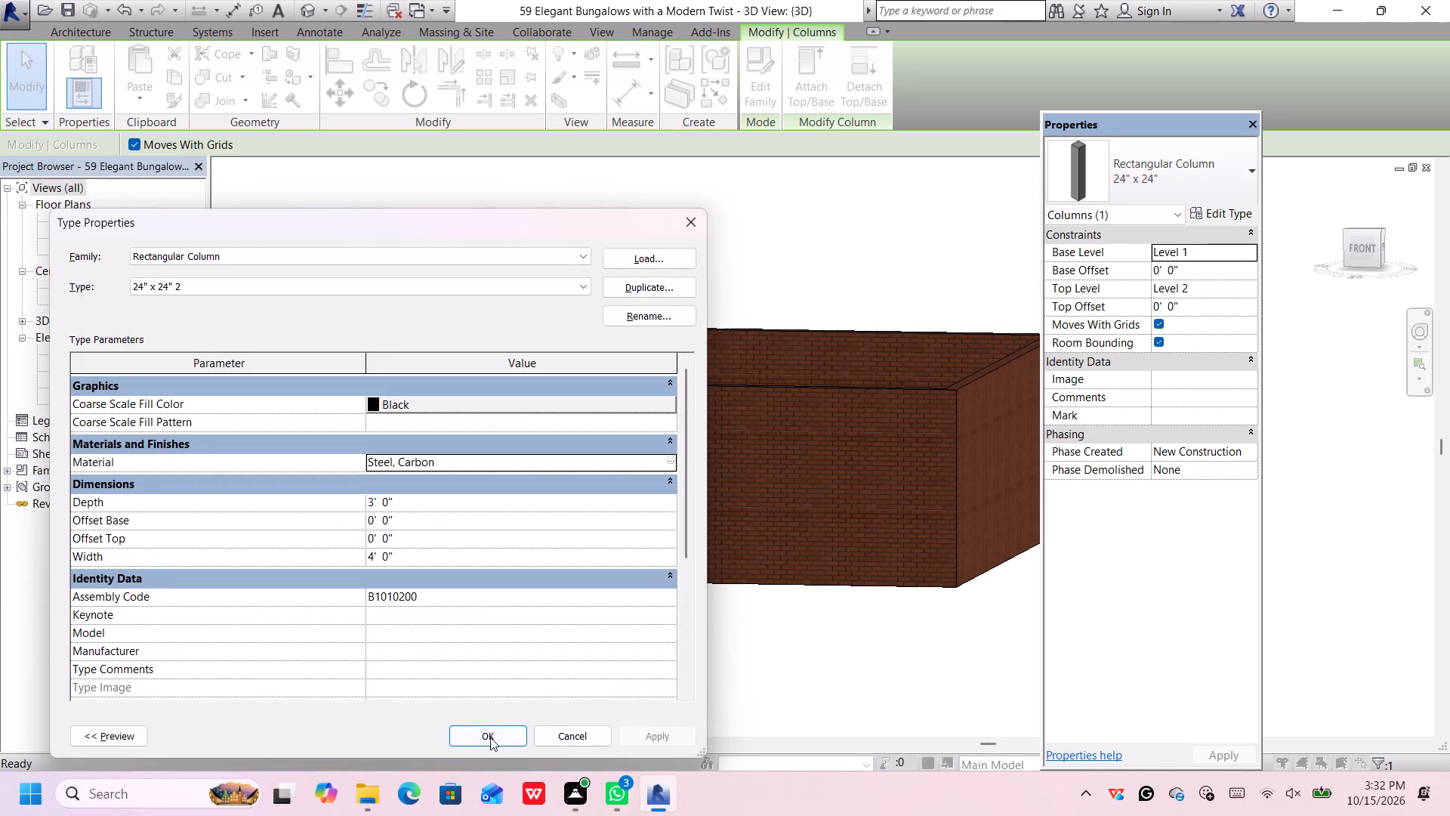
{"action": "left_click", "coordinate": [490, 737]}
{"action": "left_click", "coordinate": [578, 644]}
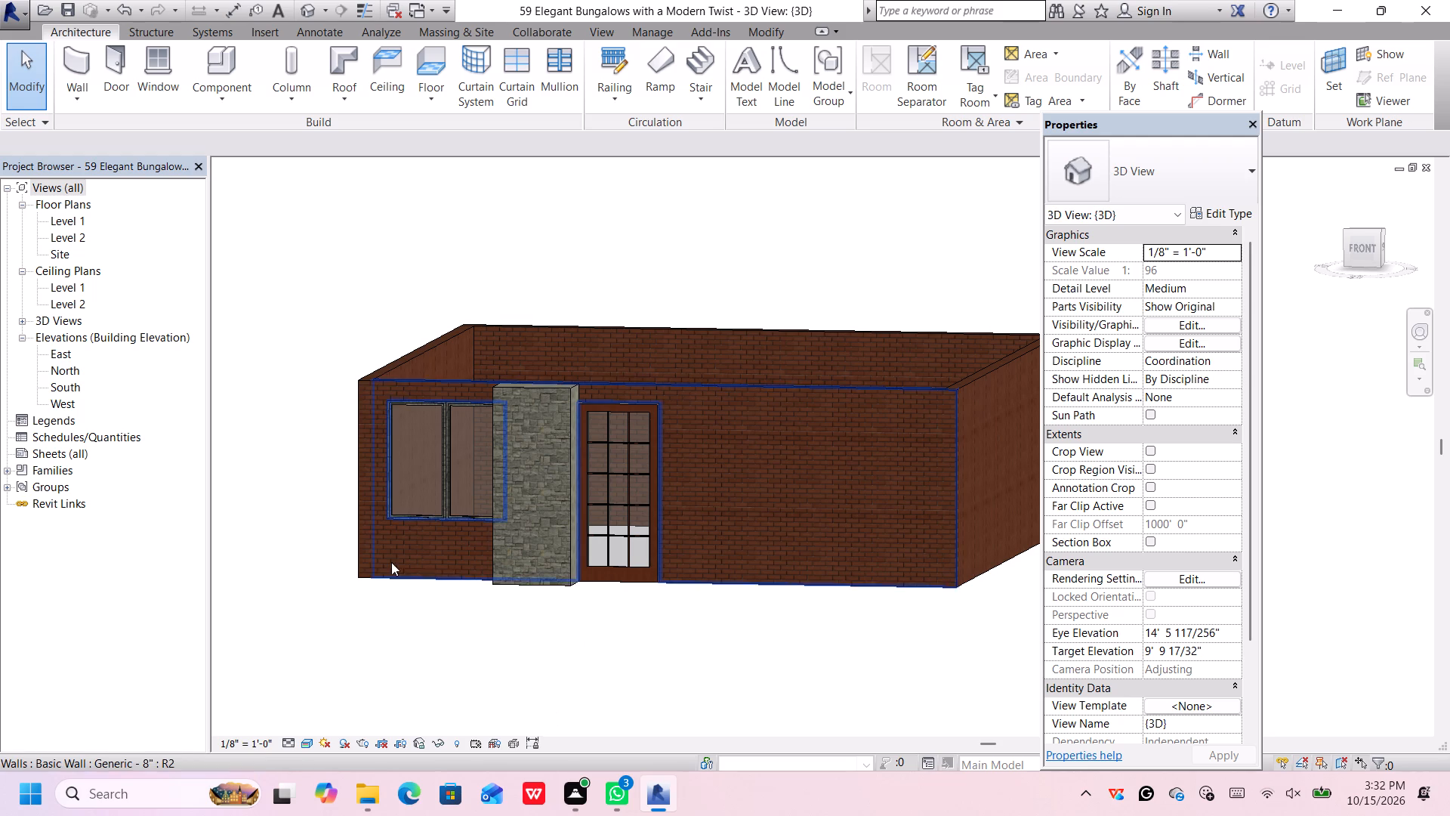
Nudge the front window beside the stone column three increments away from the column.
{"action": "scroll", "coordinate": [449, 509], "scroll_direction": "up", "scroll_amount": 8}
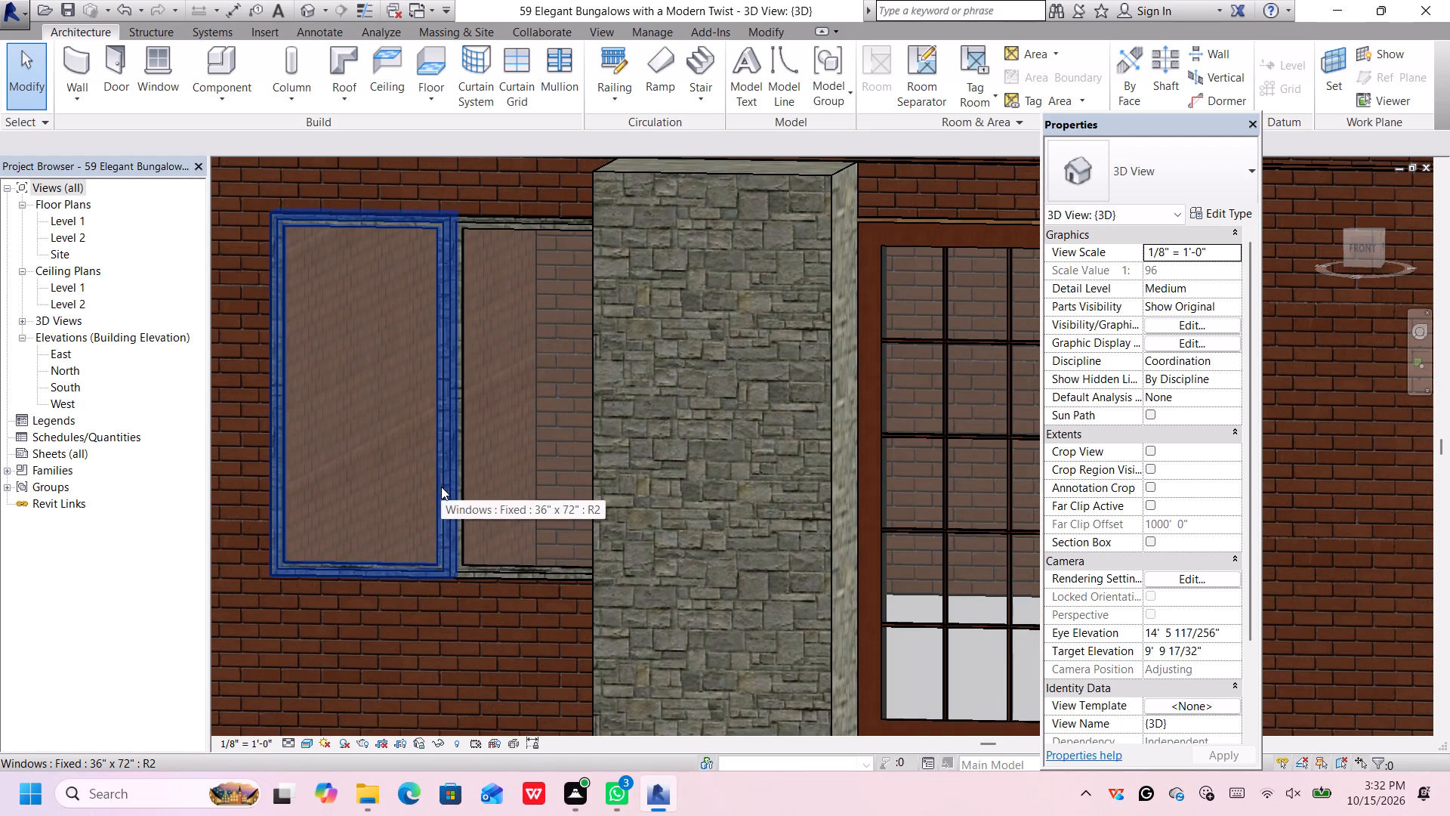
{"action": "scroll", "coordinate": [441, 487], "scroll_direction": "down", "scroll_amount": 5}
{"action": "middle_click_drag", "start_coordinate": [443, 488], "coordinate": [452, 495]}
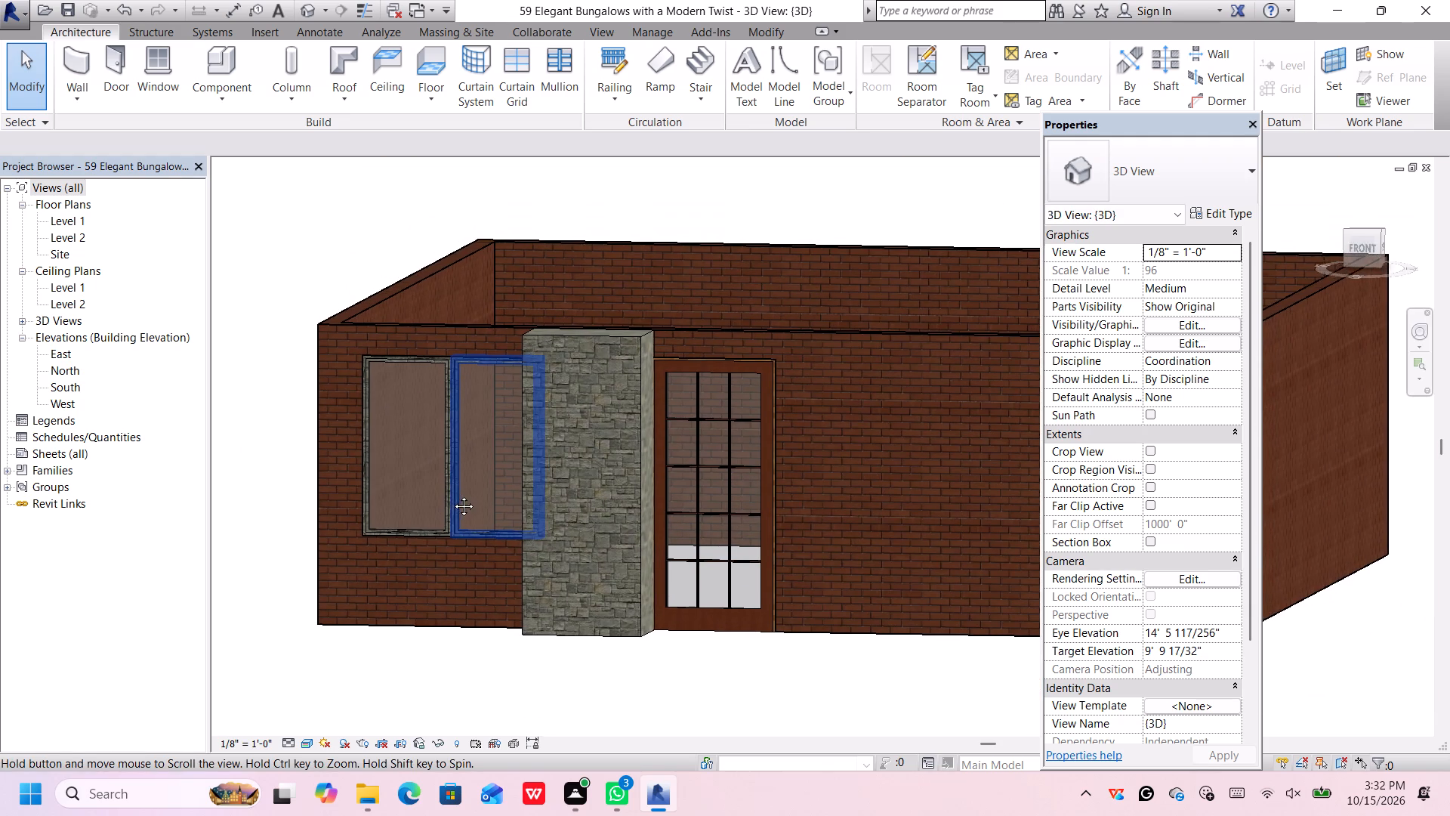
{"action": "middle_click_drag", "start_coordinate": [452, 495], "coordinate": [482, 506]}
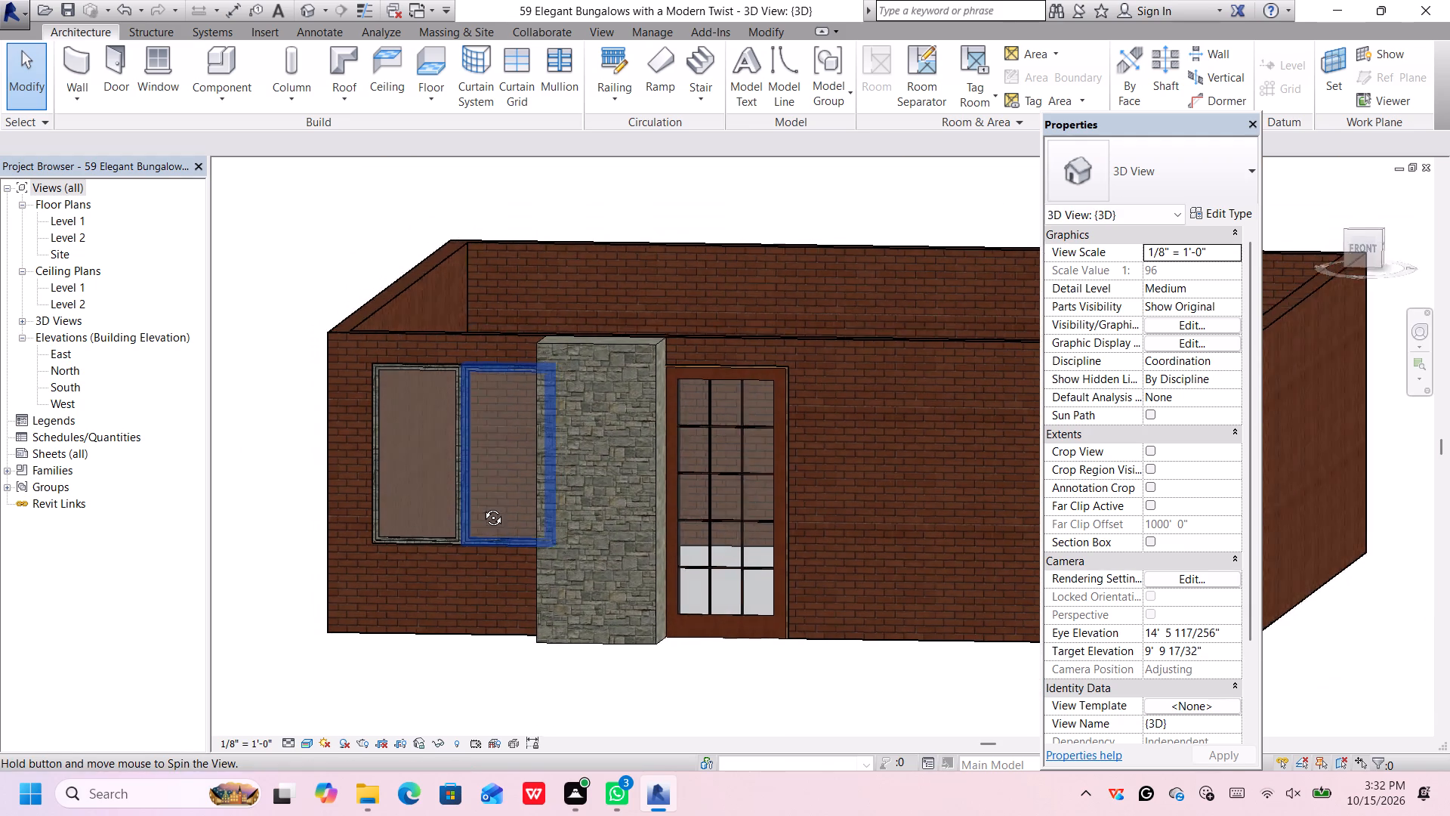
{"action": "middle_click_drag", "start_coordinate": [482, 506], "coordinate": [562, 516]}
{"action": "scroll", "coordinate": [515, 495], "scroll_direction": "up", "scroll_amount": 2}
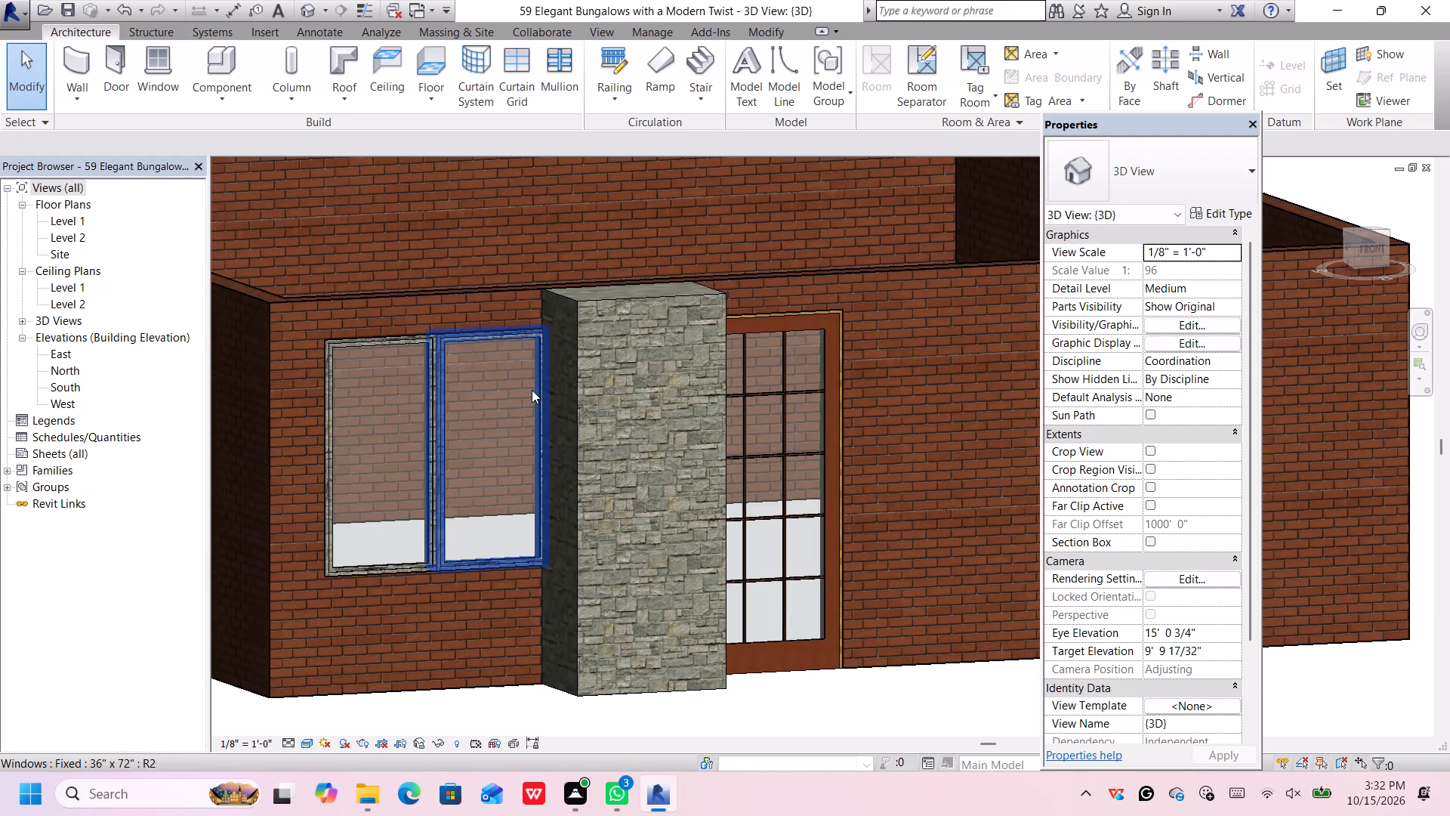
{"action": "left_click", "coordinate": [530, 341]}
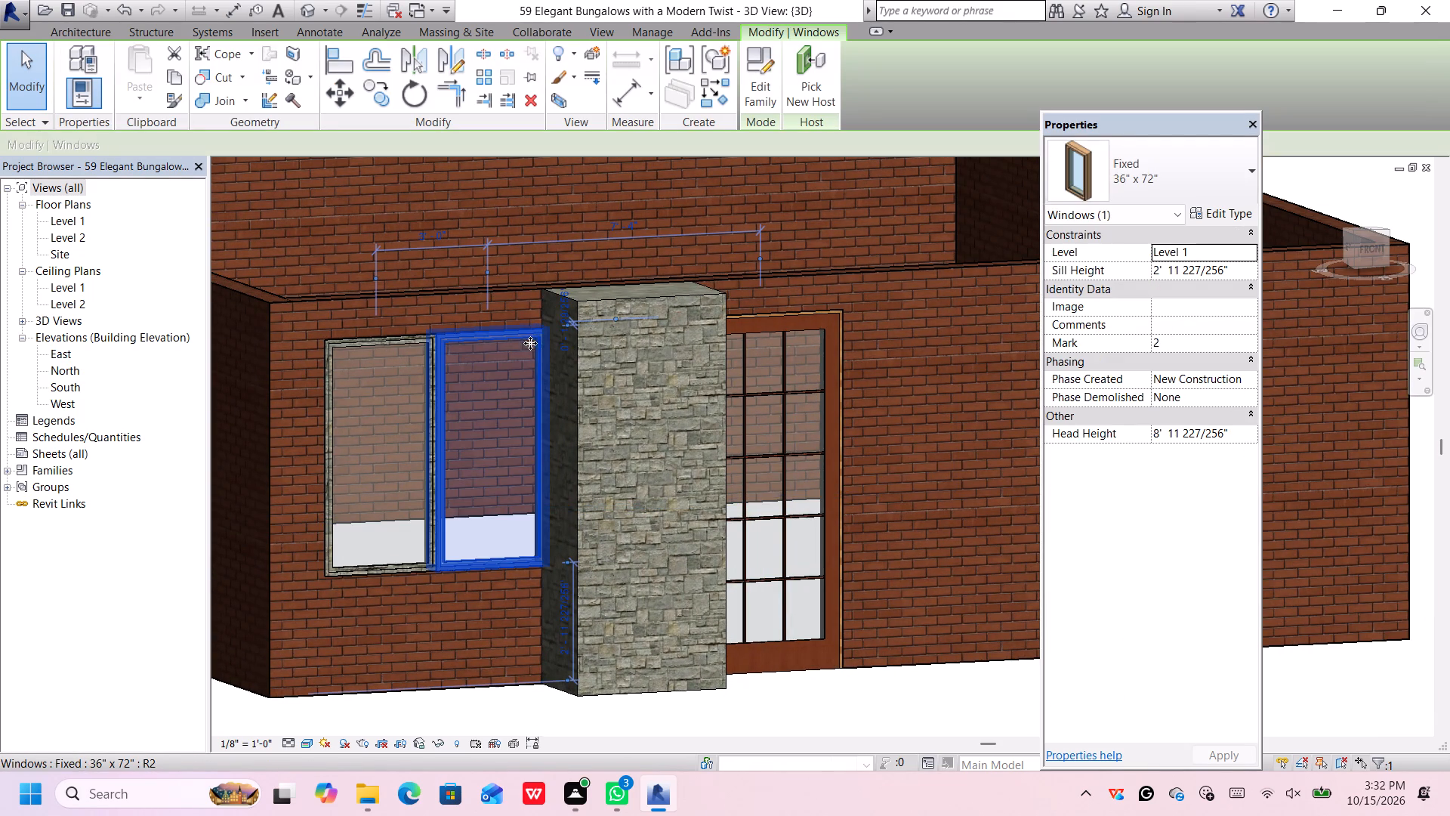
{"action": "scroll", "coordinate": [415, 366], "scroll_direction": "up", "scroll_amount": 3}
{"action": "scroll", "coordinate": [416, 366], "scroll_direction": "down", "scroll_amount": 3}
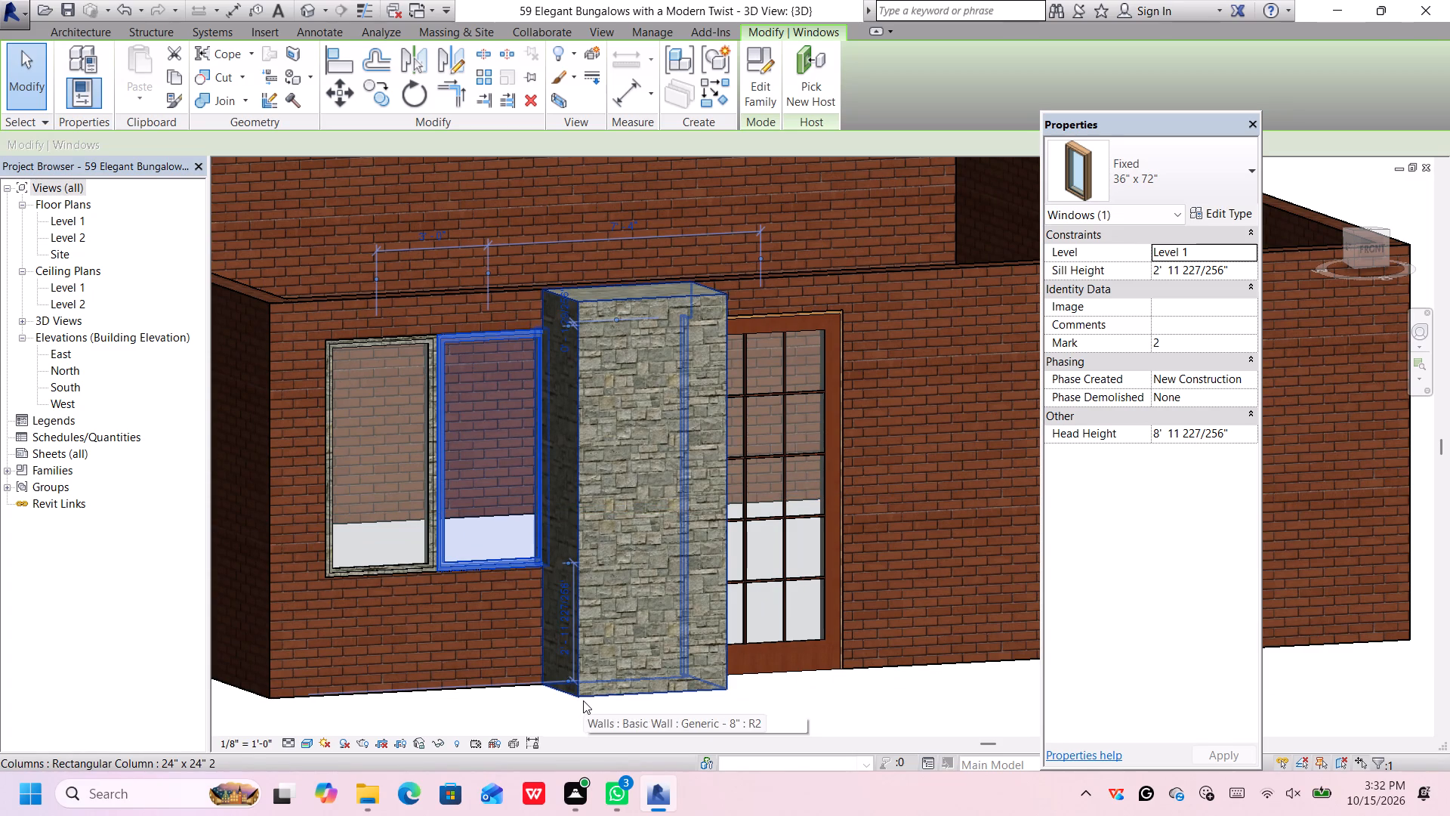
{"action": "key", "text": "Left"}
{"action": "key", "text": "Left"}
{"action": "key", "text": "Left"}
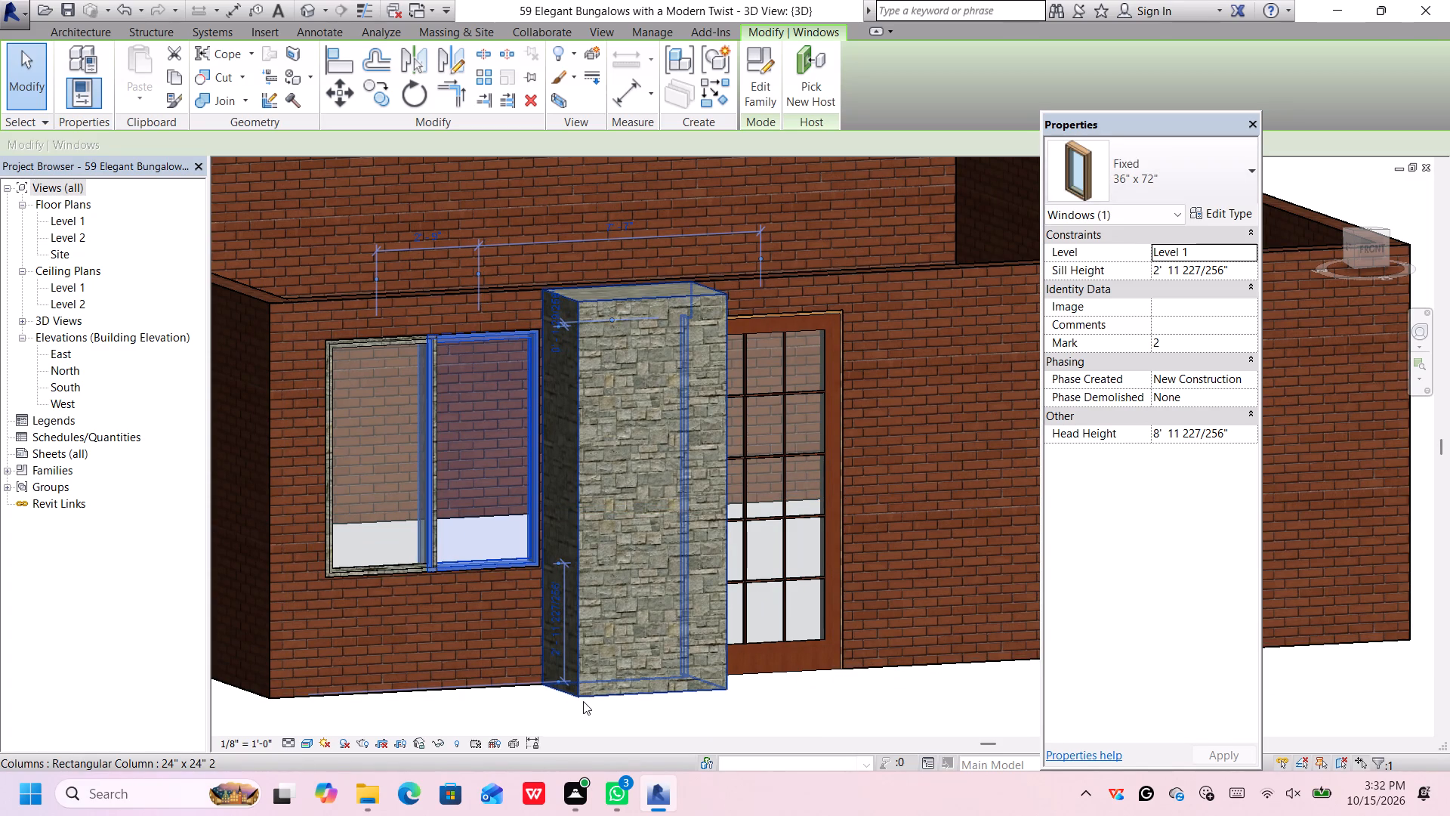
Undo the window nudges, the front column's stone type and the appearance change on the Steel, Carbon material.
{"action": "key", "text": "ctrl+z"}
{"action": "key", "text": "ctrl+z"}
{"action": "key", "text": "ctrl+z"}
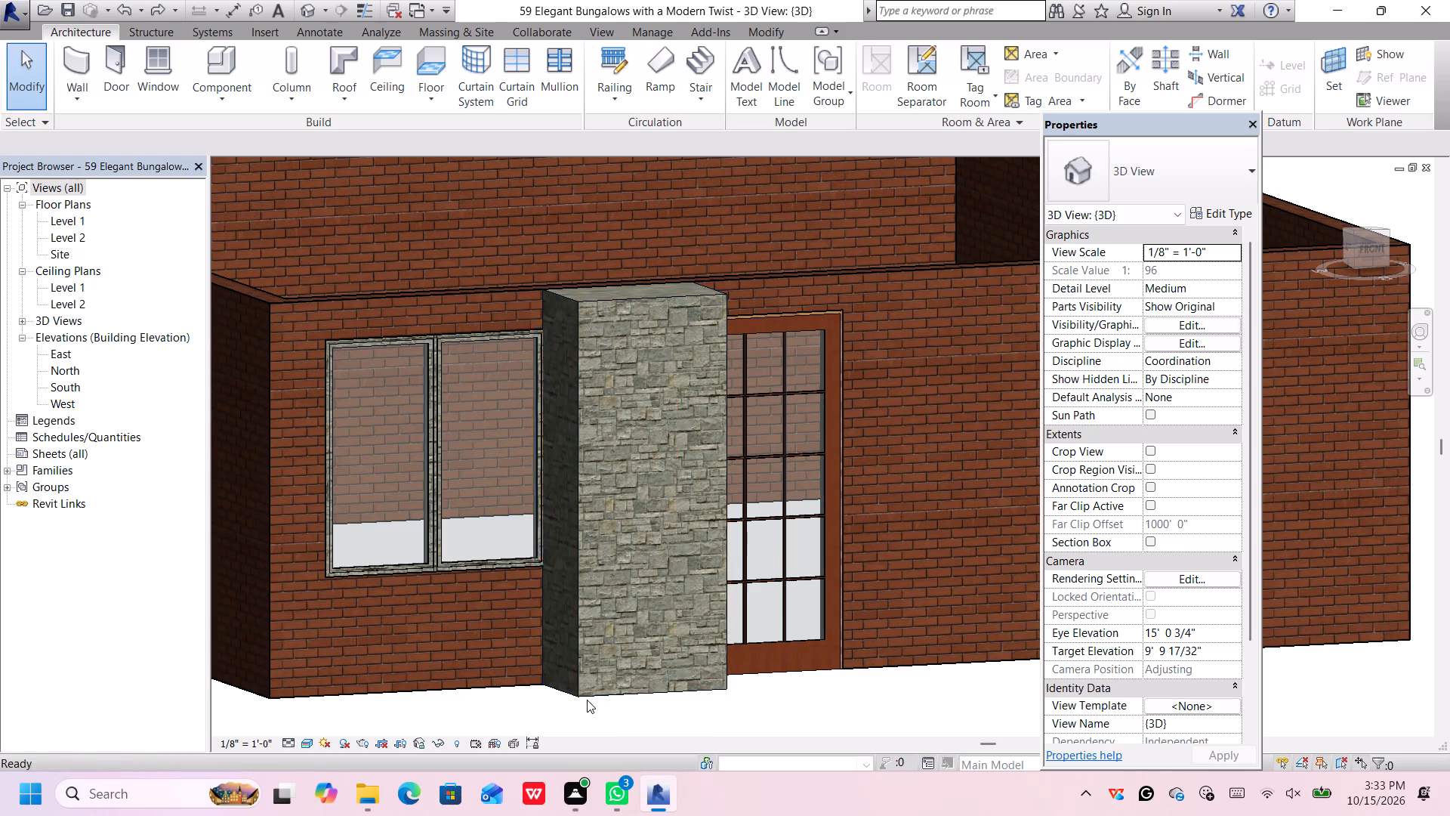
{"action": "key", "text": "ctrl+z"}
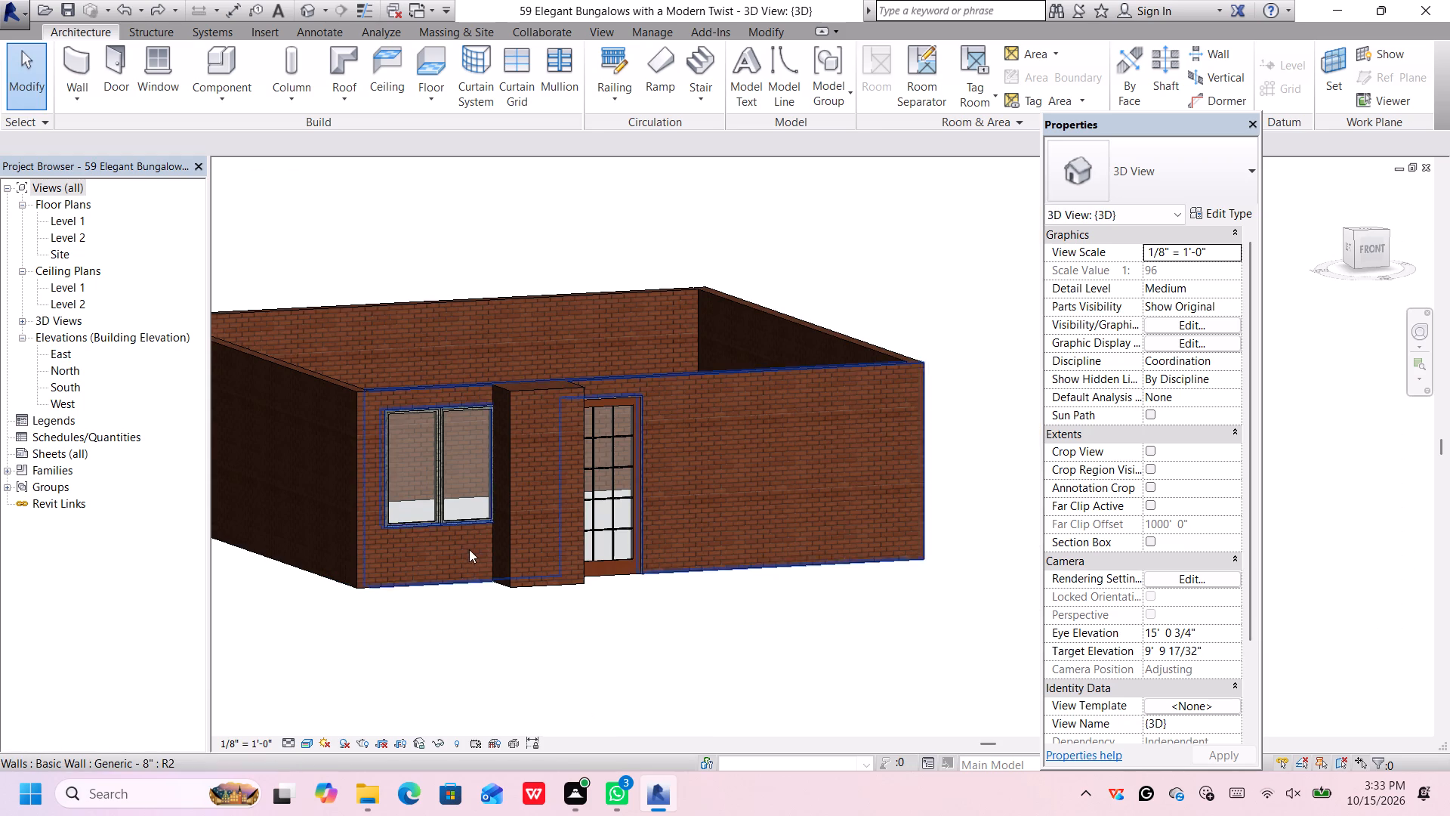
{"action": "scroll", "coordinate": [468, 549], "scroll_direction": "up", "scroll_amount": 7}
{"action": "key", "text": "ctrl+z"}
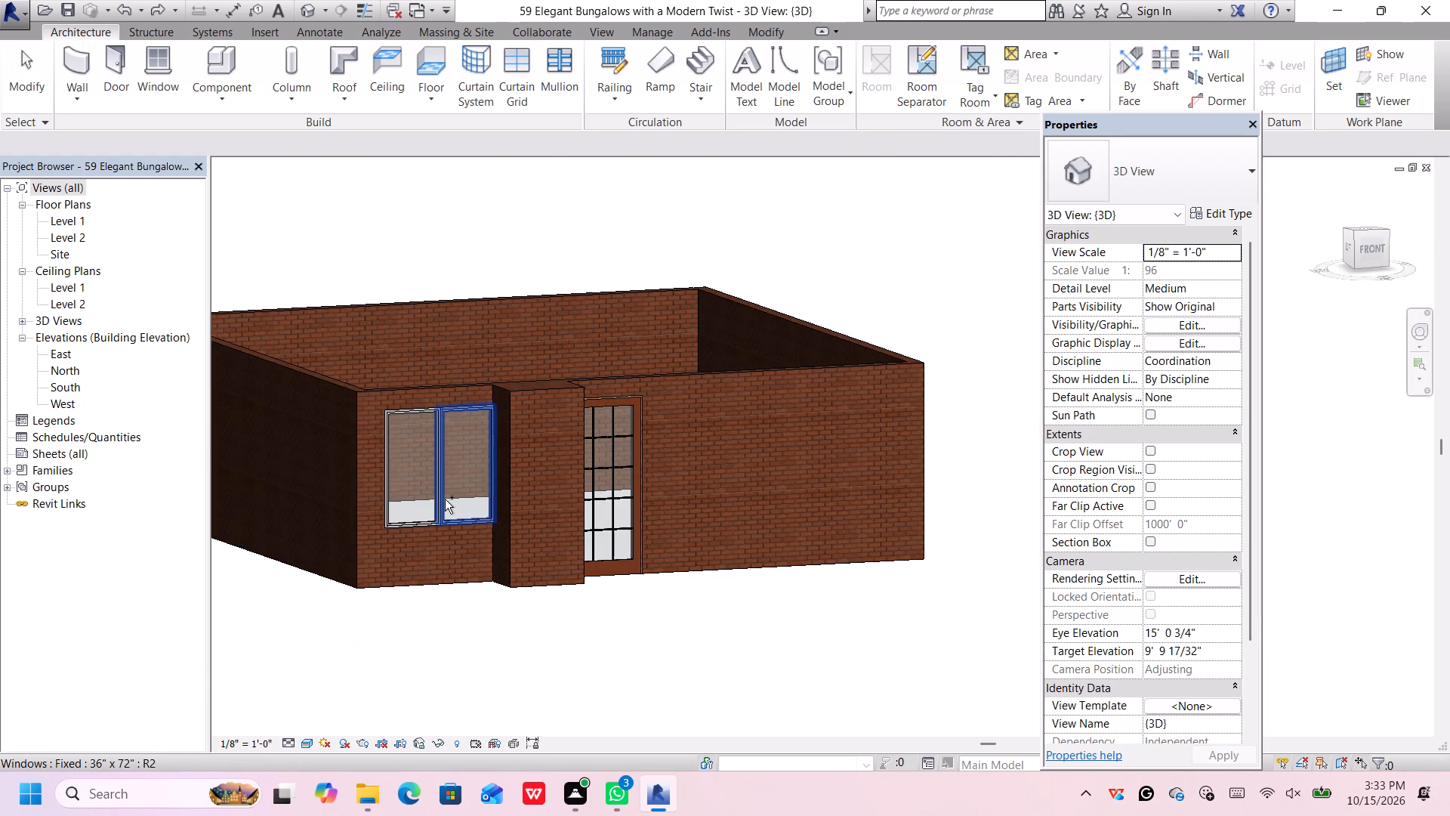
Nudge the front window beside the column four increments away from the column.
{"action": "scroll", "coordinate": [423, 493], "scroll_direction": "up", "scroll_amount": 9}
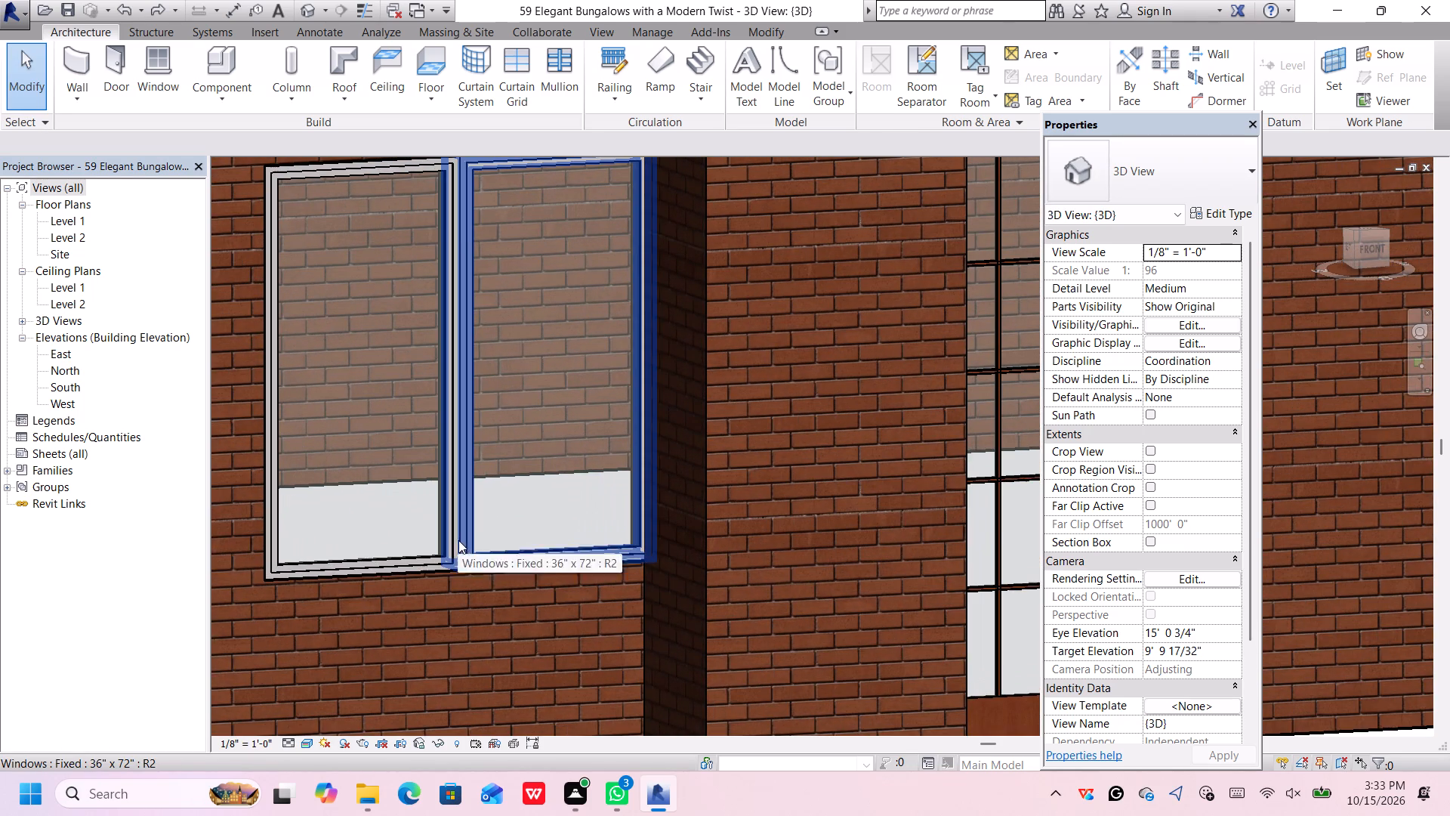
{"action": "left_click", "coordinate": [467, 539]}
{"action": "key", "text": "Left"}
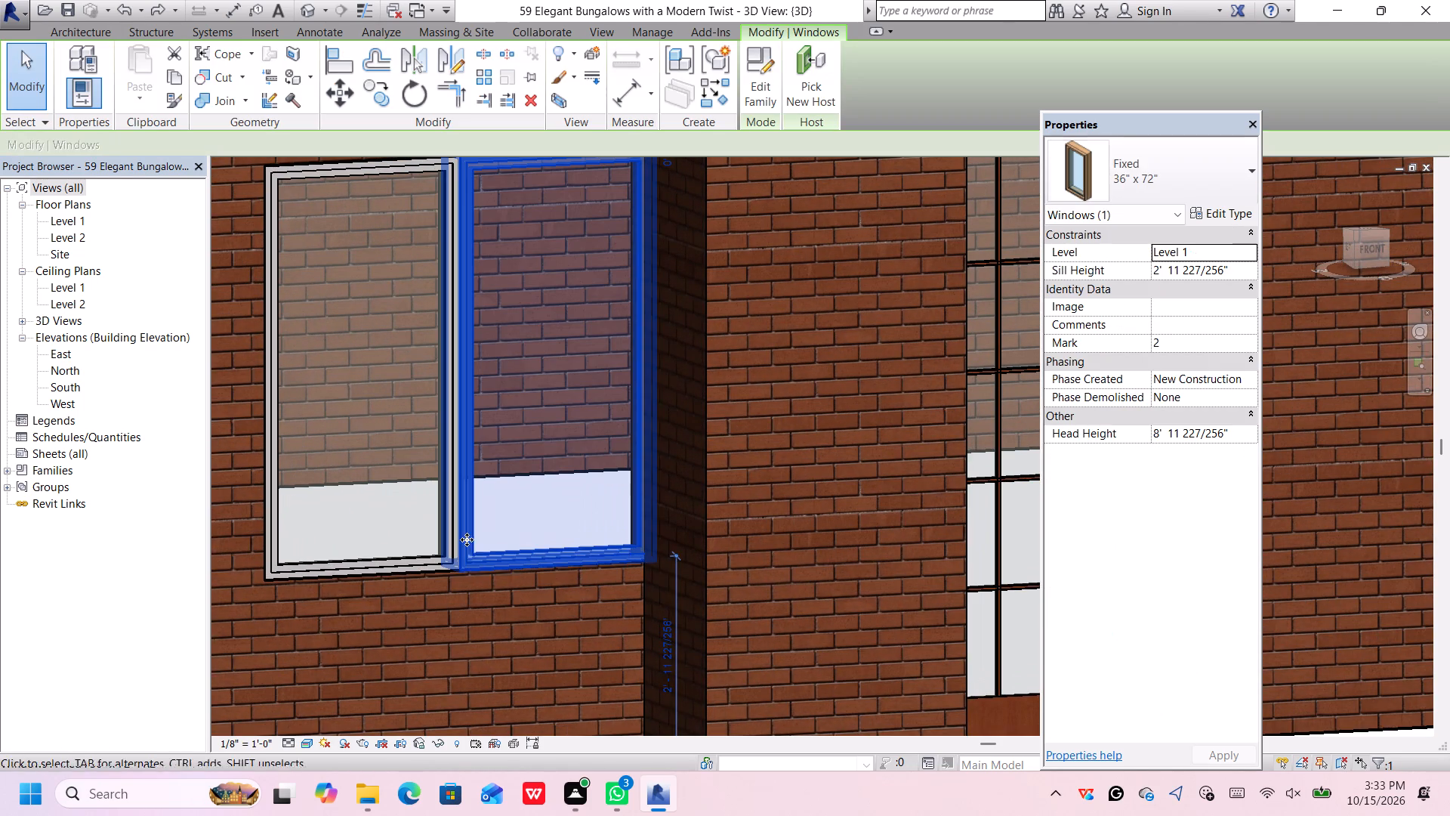
{"action": "key", "text": "Left"}
{"action": "key", "text": "Left"}
{"action": "key", "text": "Left"}
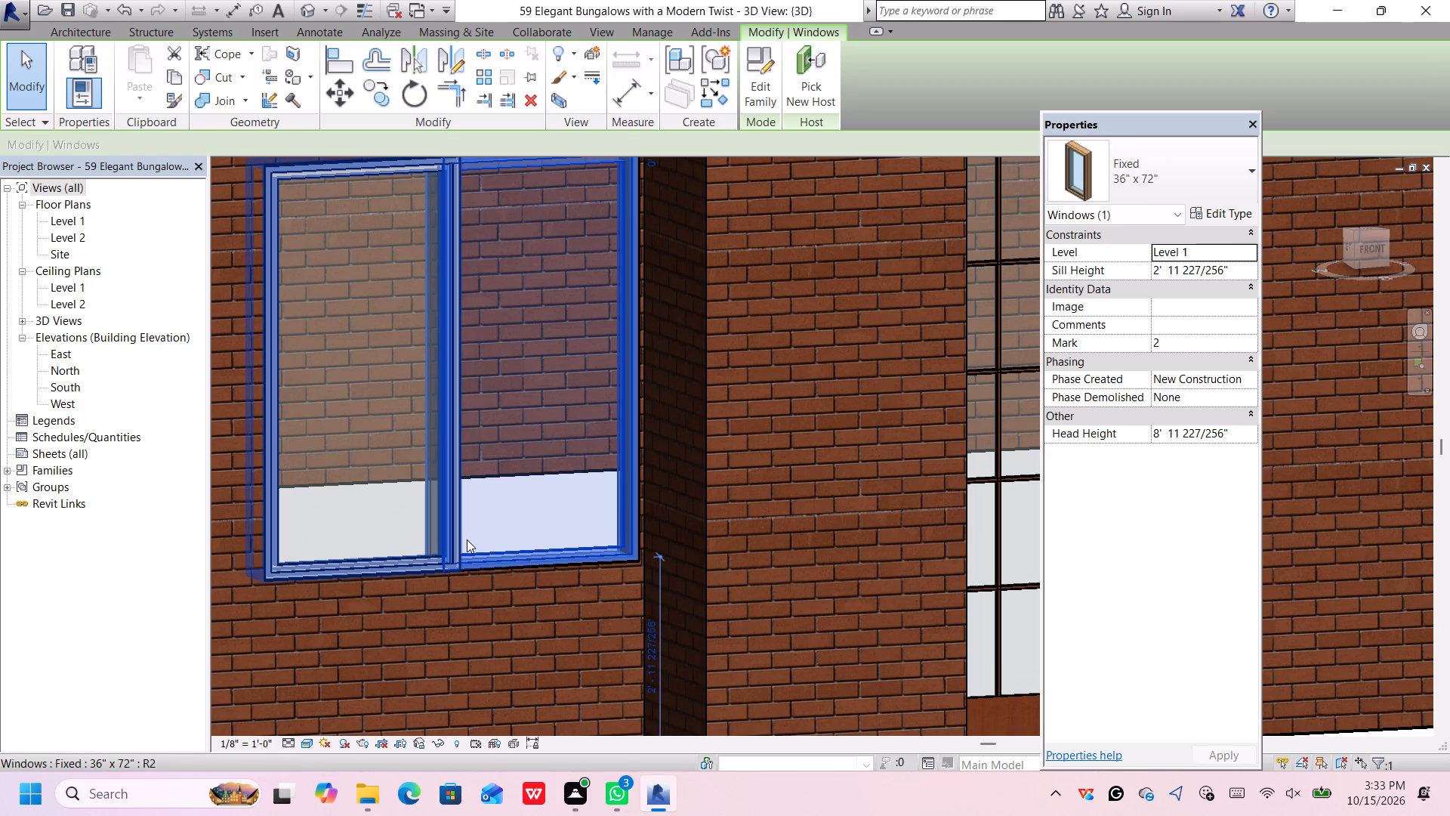
Nudge the other front window four increments toward the wall's outer corner.
{"action": "left_click", "coordinate": [276, 566]}
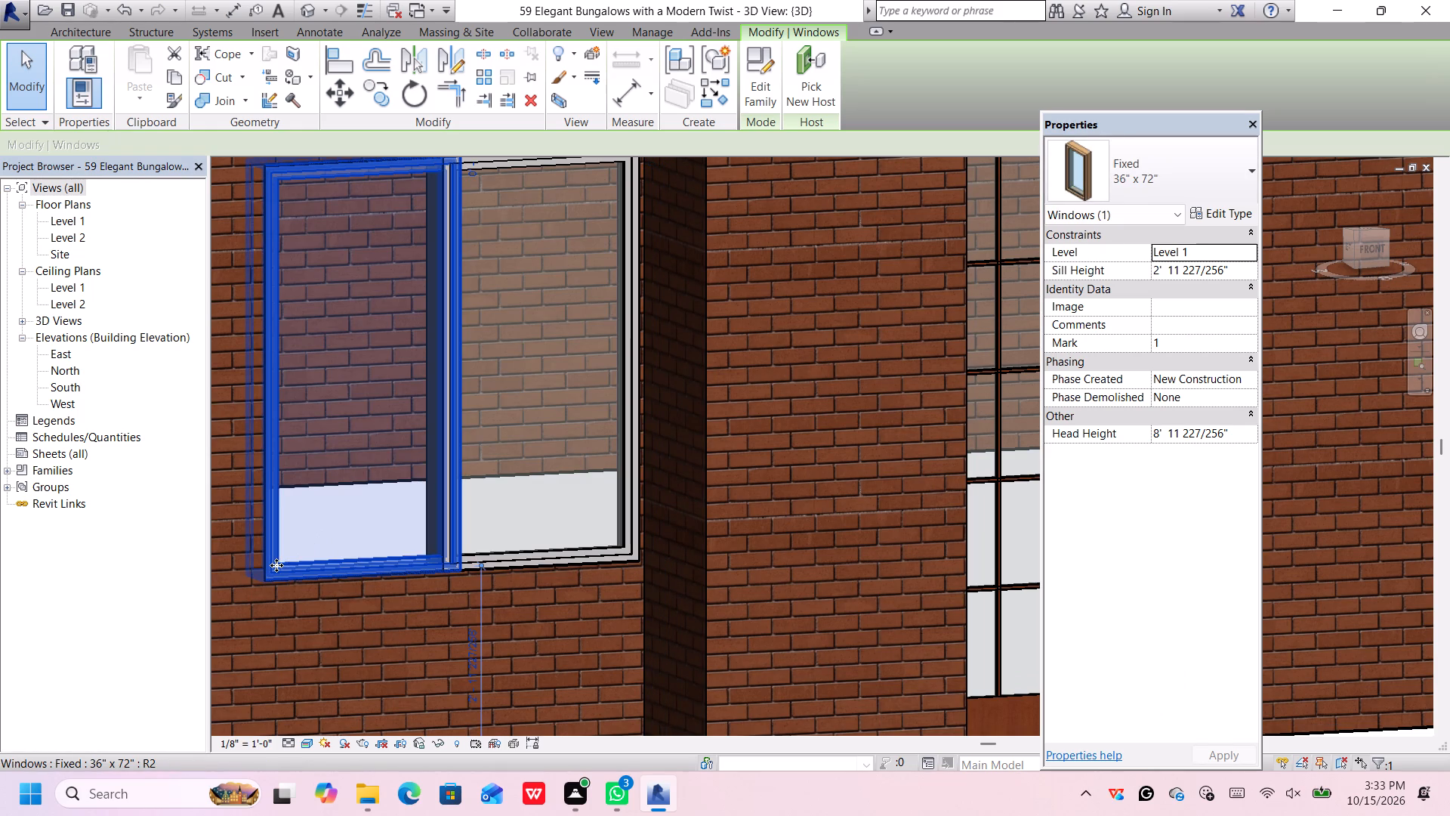
{"action": "key", "text": "Left"}
{"action": "key", "text": "Left"}
{"action": "key", "text": "Left"}
{"action": "key", "text": "Left"}
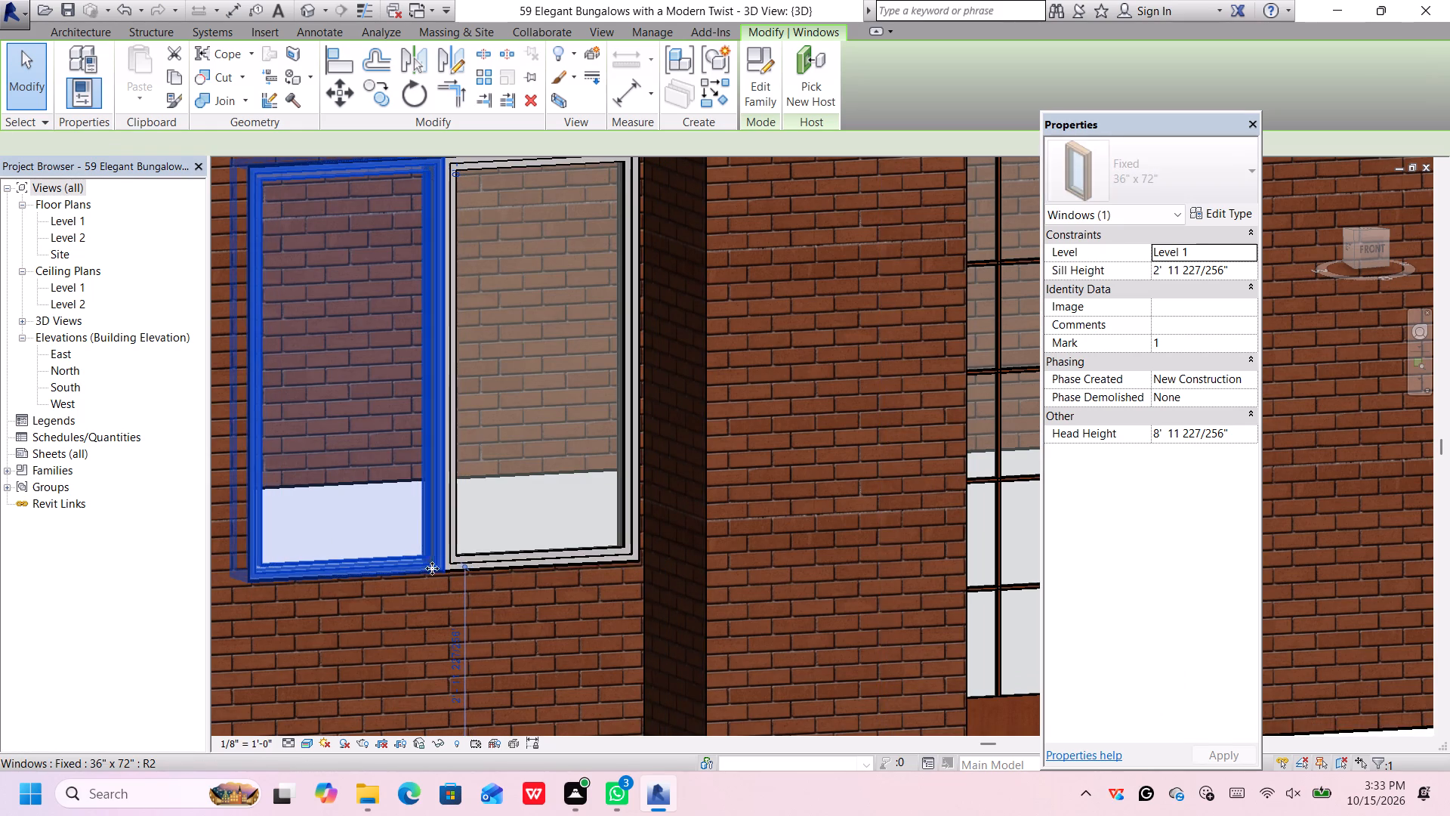
{"action": "scroll", "coordinate": [458, 577], "scroll_direction": "up", "scroll_amount": 7}
{"action": "scroll", "coordinate": [451, 576], "scroll_direction": "down", "scroll_amount": 12}
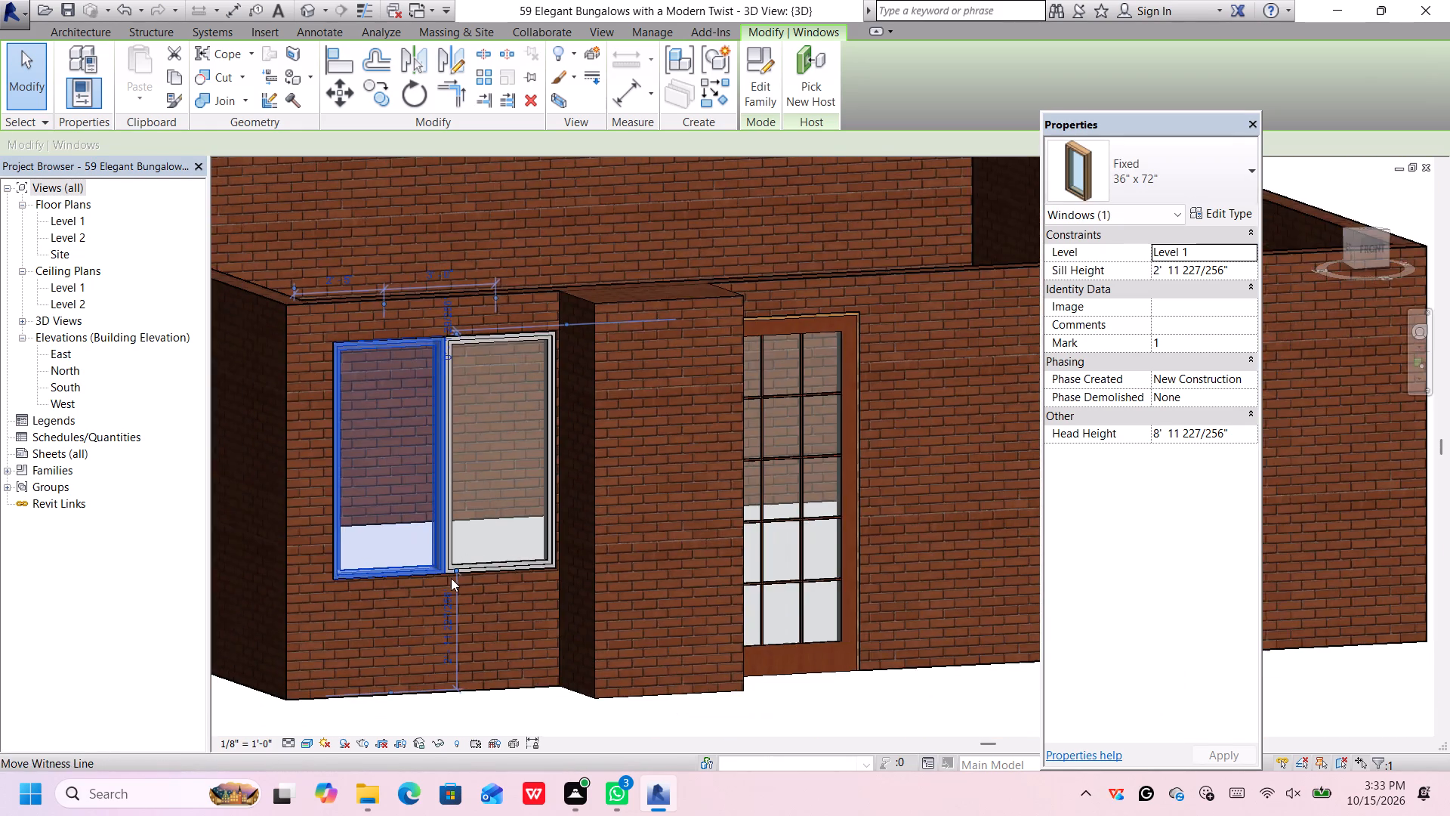
{"action": "left_click", "coordinate": [626, 728]}
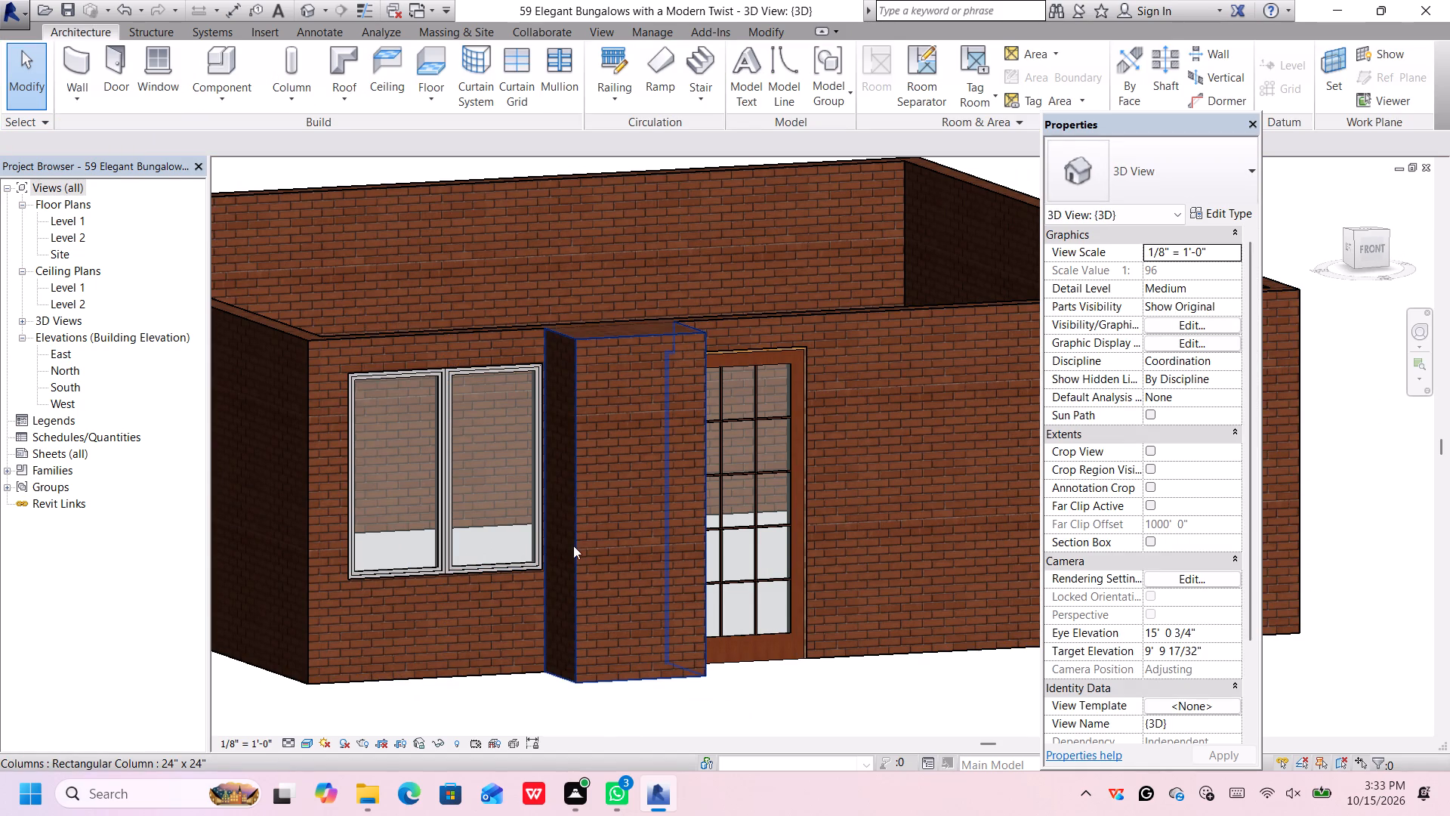
Set the sash material of the Fixed 36" x 72" window type to Iron, Ductile from the metal materials.
{"action": "left_click", "coordinate": [534, 557]}
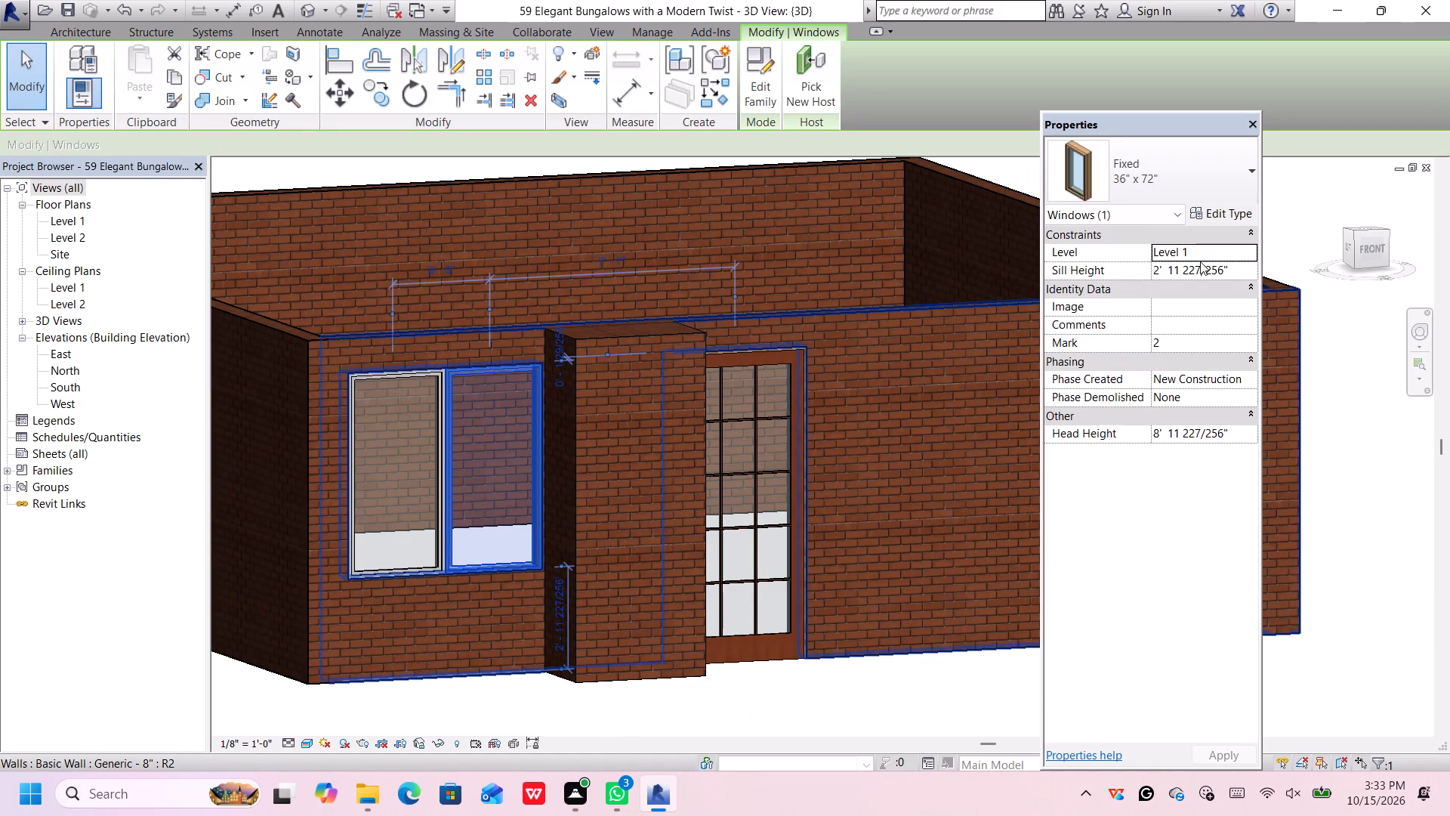
{"action": "left_click", "coordinate": [1234, 211]}
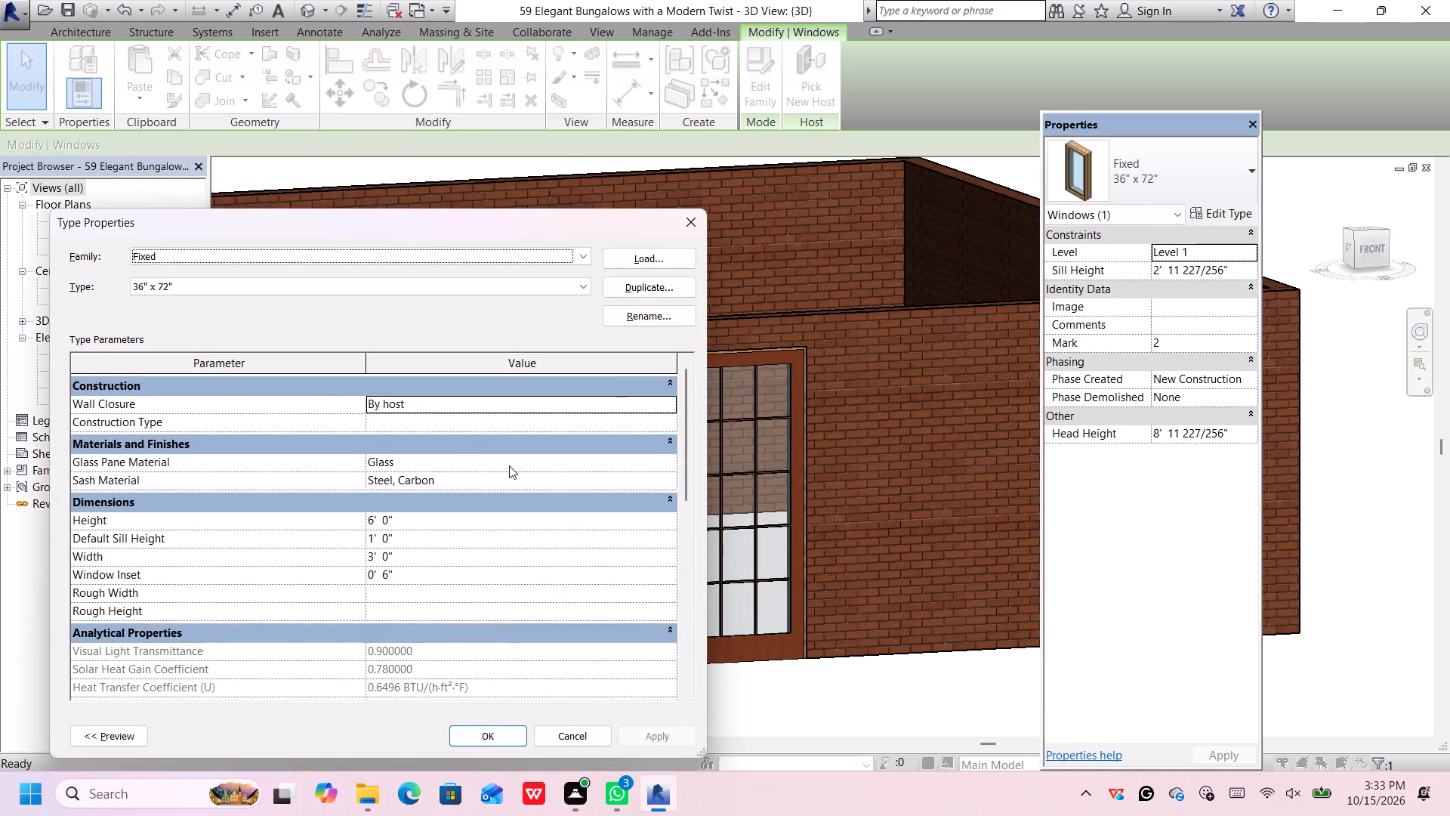
{"action": "left_click", "coordinate": [671, 482]}
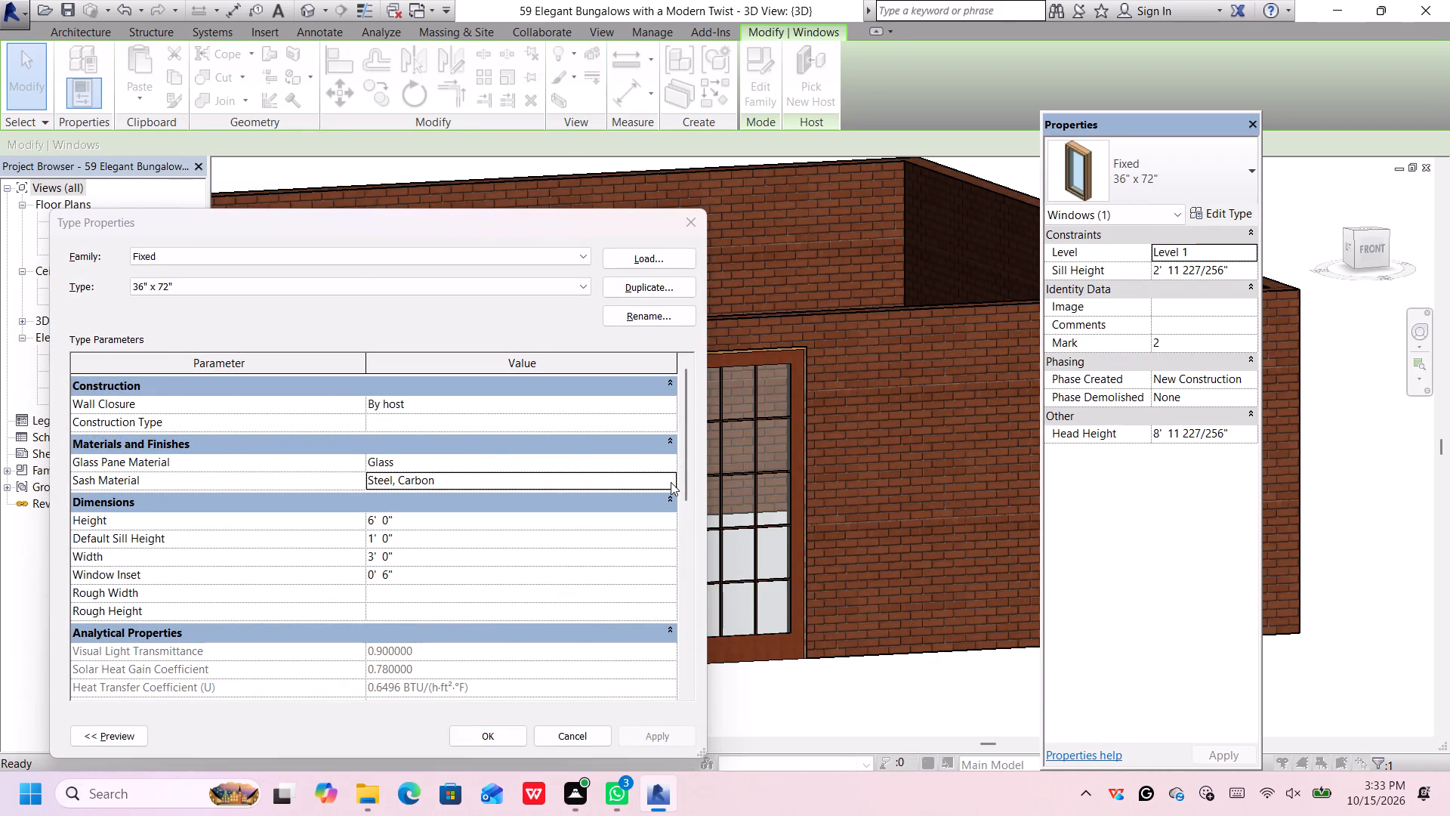
{"action": "scroll", "coordinate": [249, 454], "scroll_direction": "down", "scroll_amount": 2}
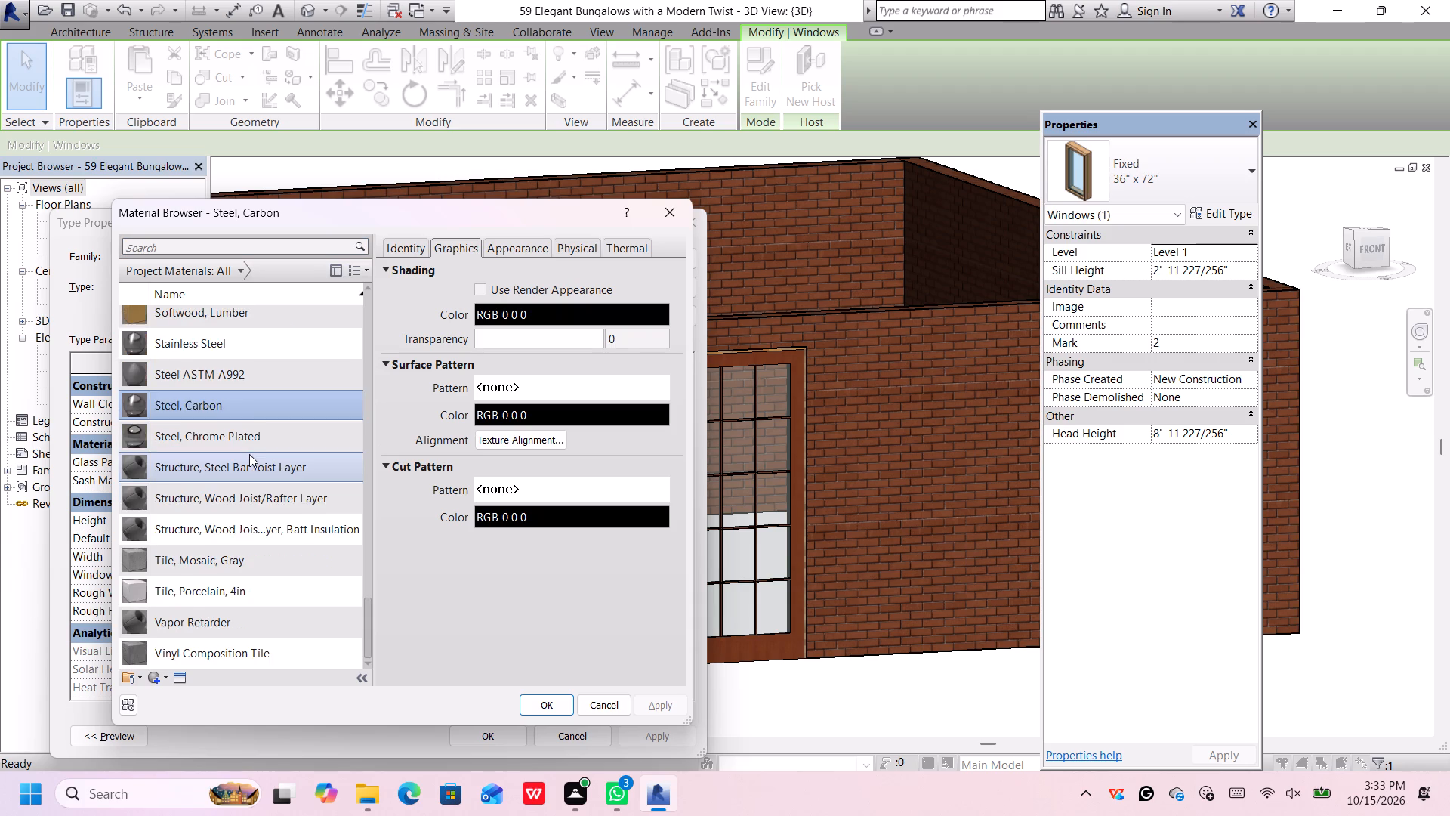
{"action": "scroll", "coordinate": [249, 453], "scroll_direction": "up", "scroll_amount": 1}
{"action": "left_click", "coordinate": [241, 274]}
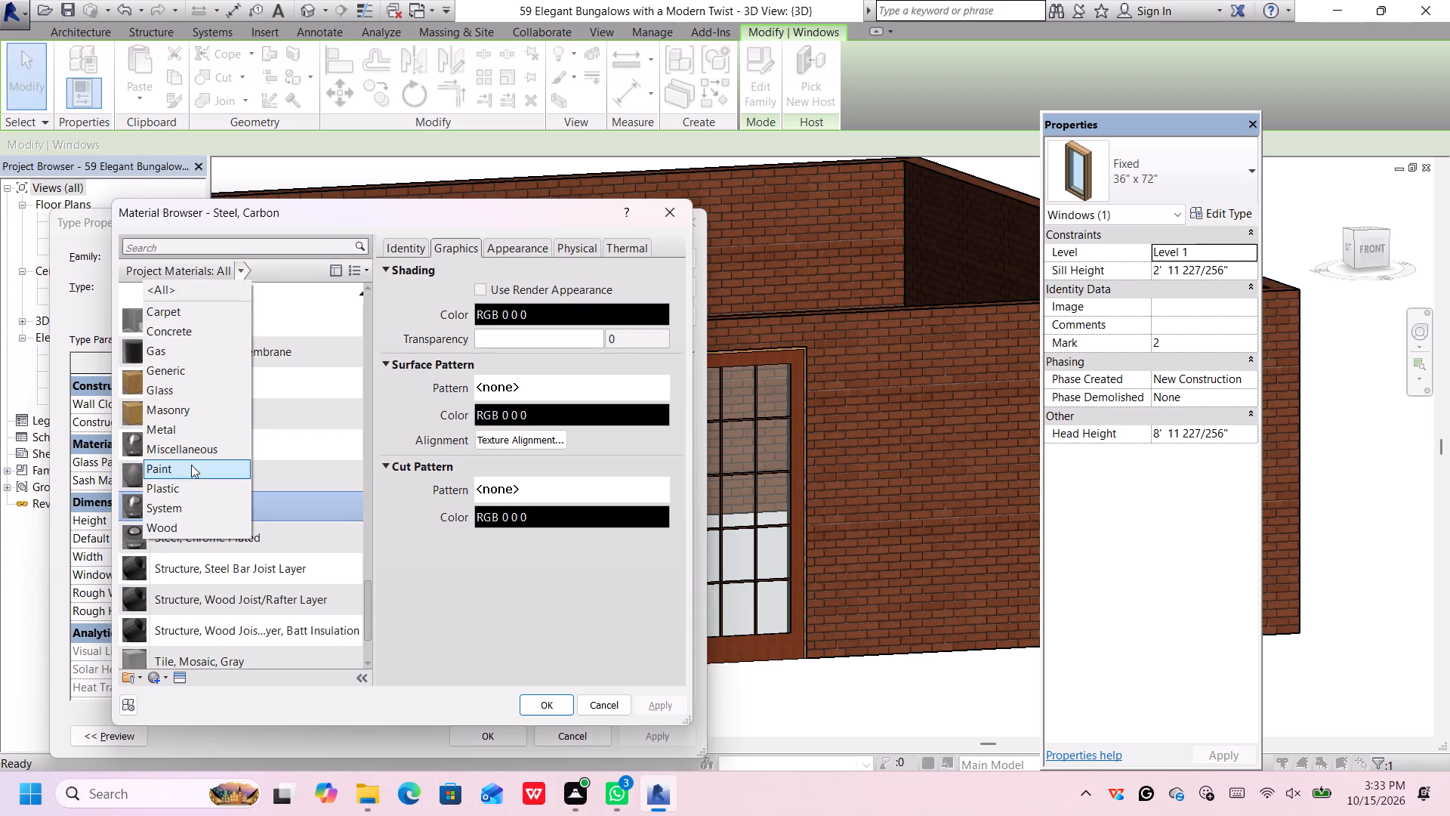
{"action": "left_click", "coordinate": [206, 432]}
{"action": "left_click", "coordinate": [230, 389]}
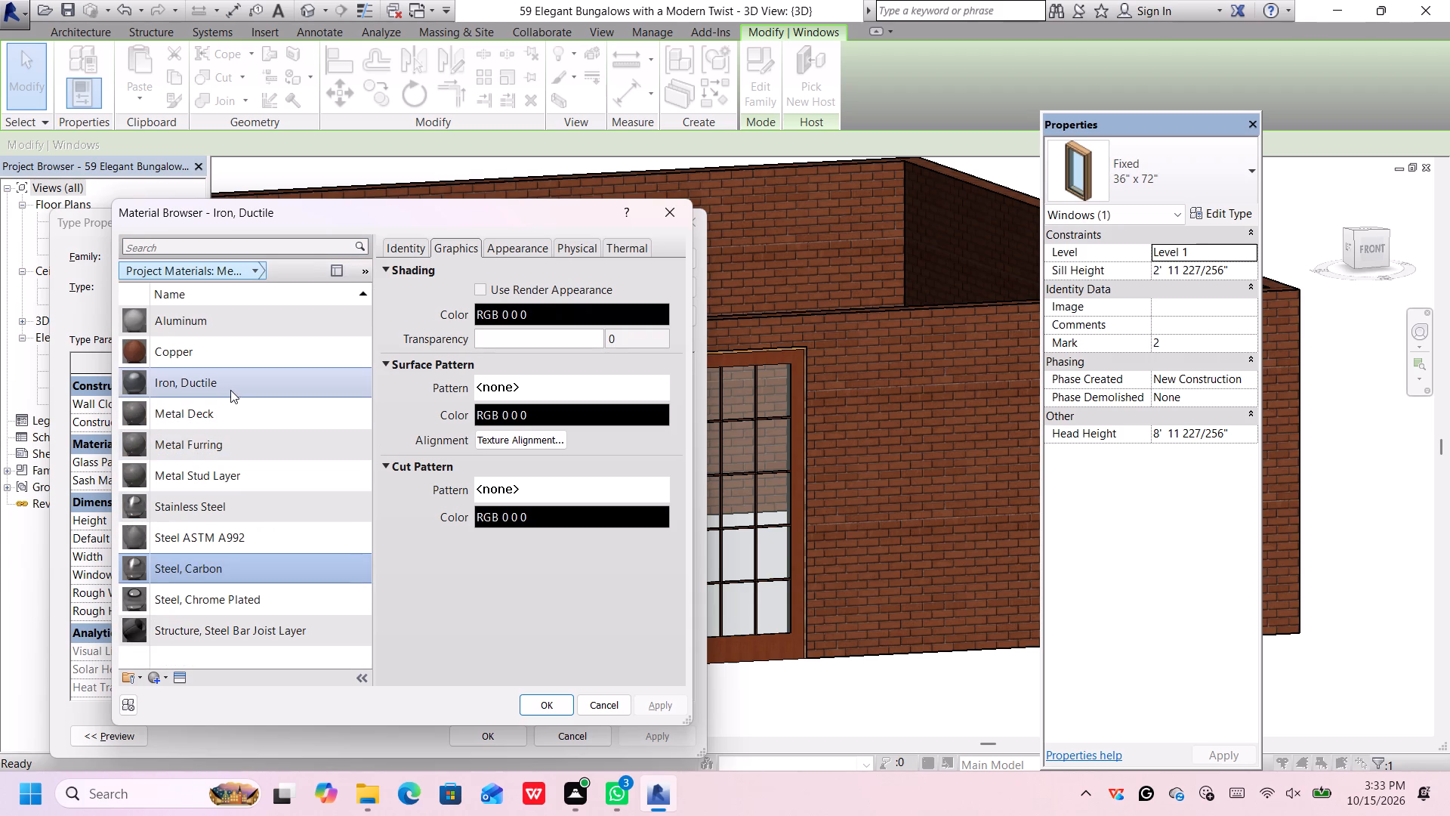
{"action": "left_click", "coordinate": [532, 703]}
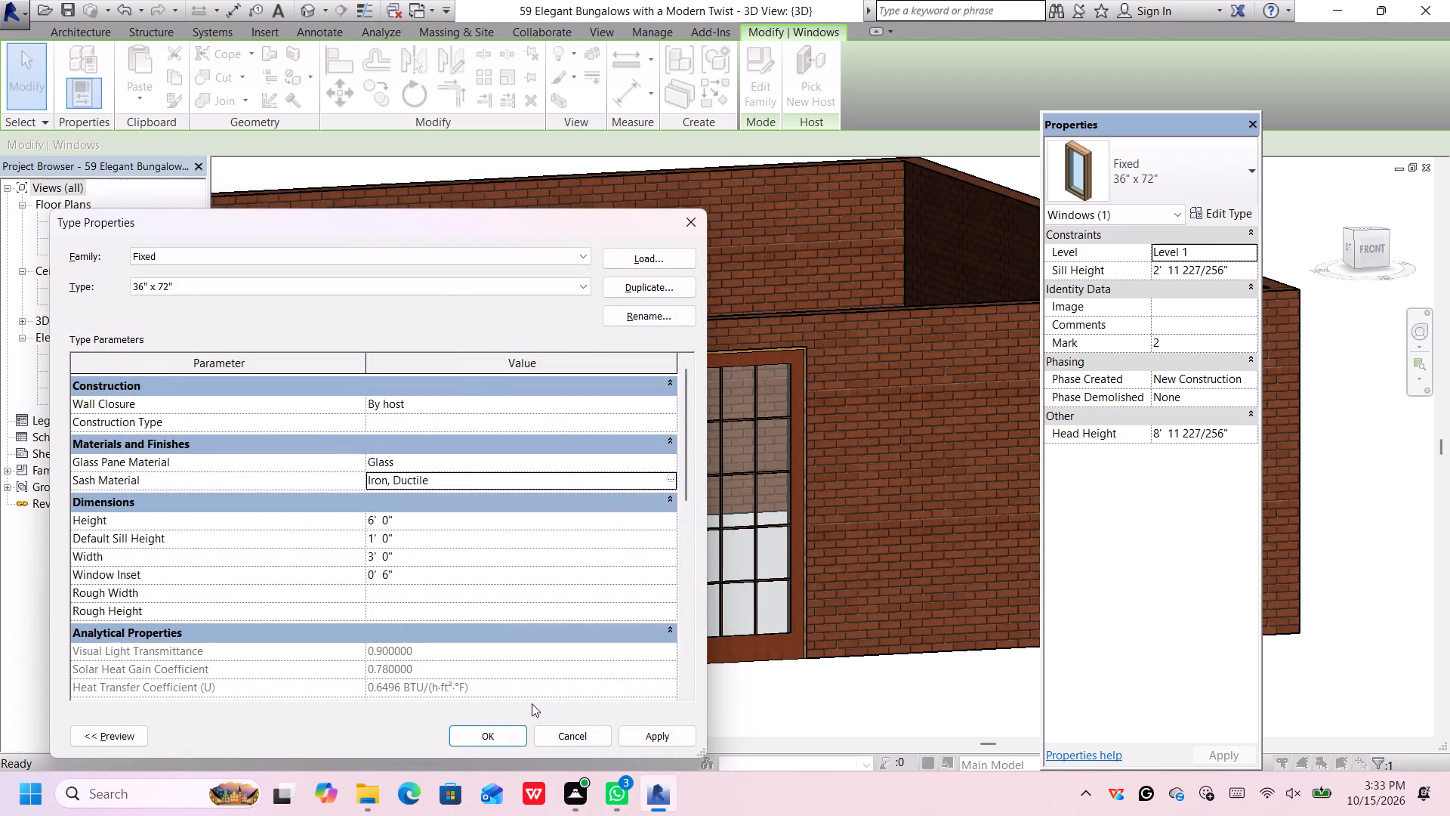
{"action": "left_click", "coordinate": [671, 732]}
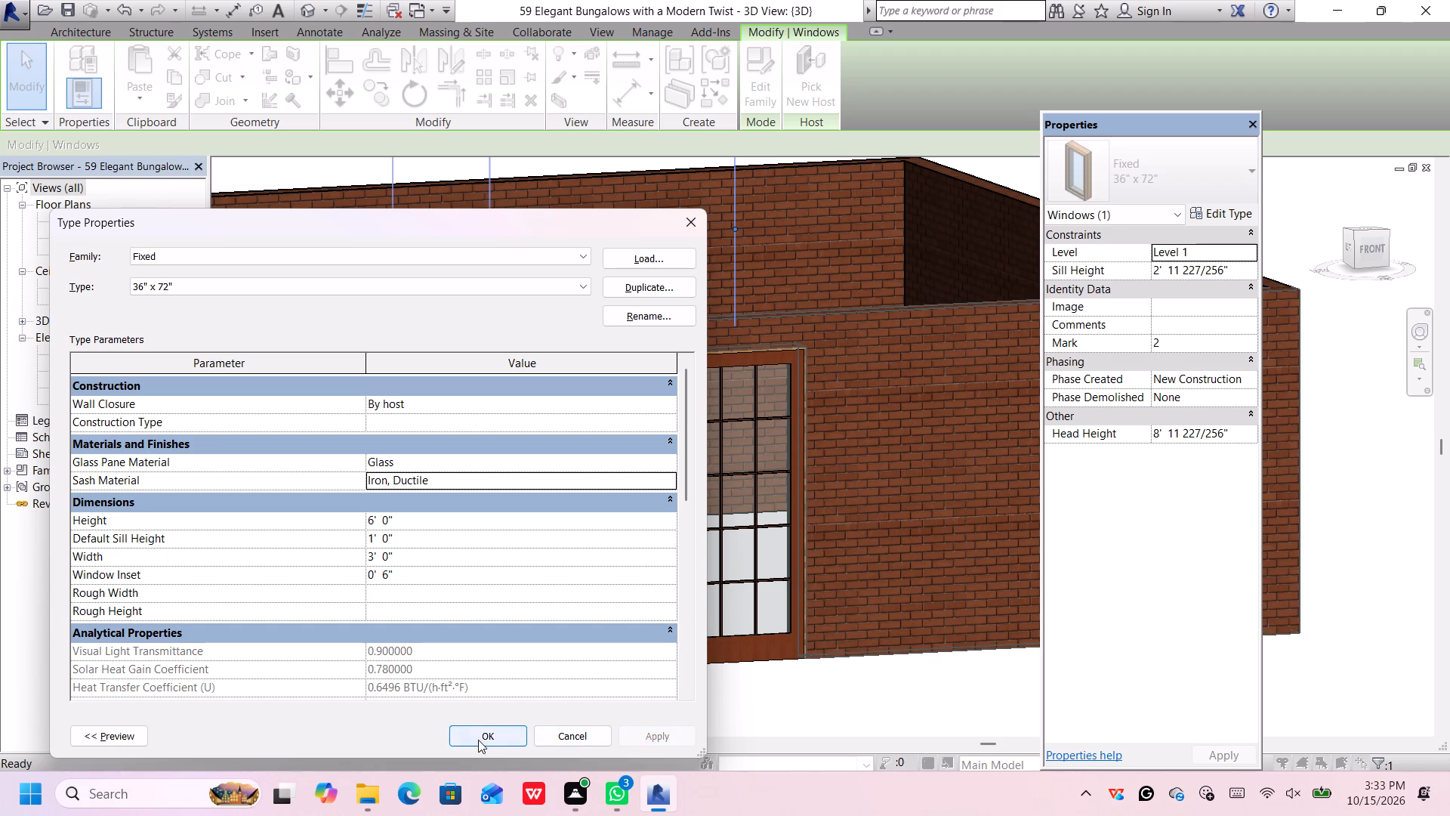
{"action": "left_click", "coordinate": [478, 740]}
{"action": "left_click", "coordinate": [591, 743]}
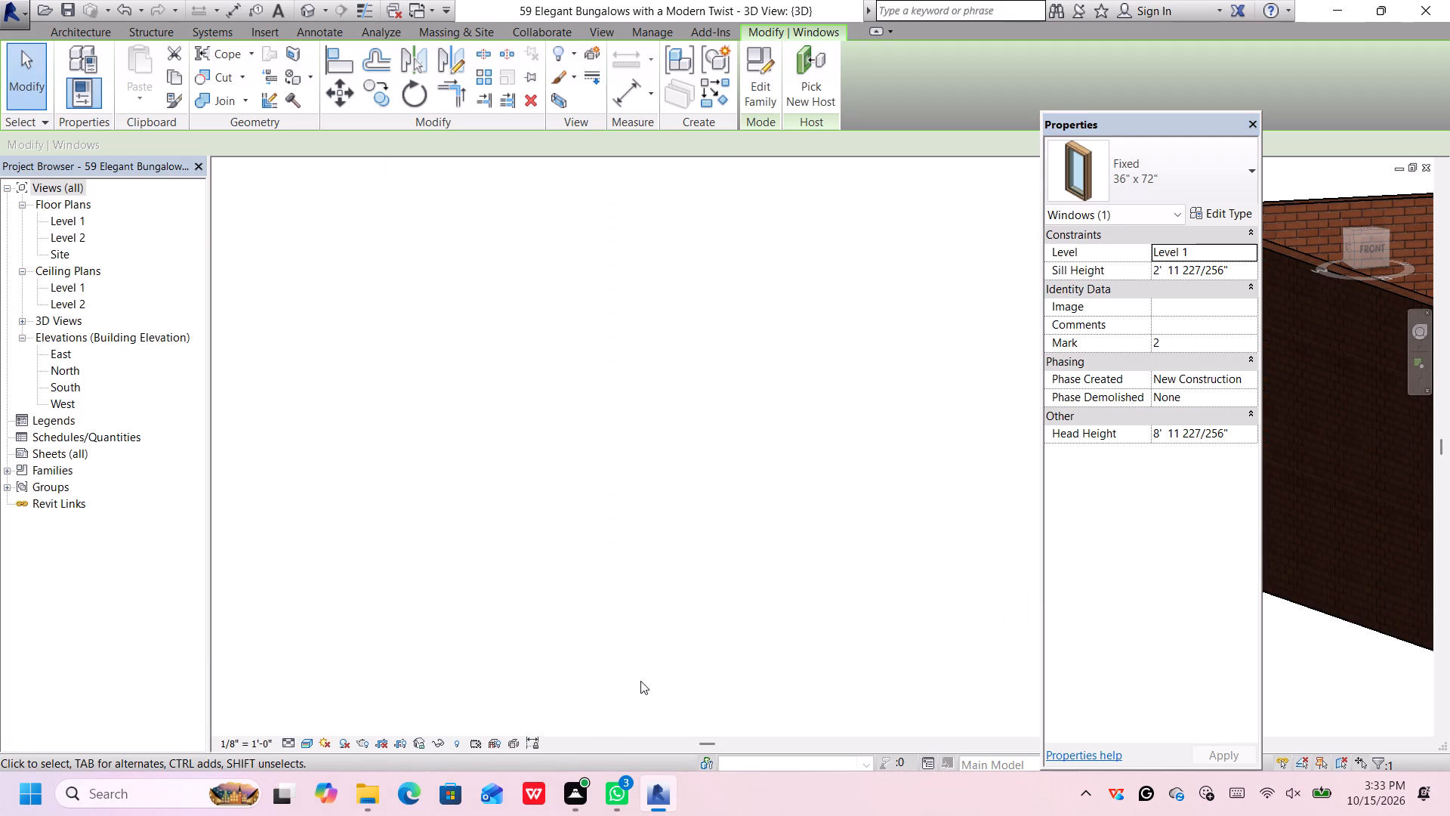
{"action": "scroll", "coordinate": [641, 679], "scroll_direction": "down", "scroll_amount": 5}
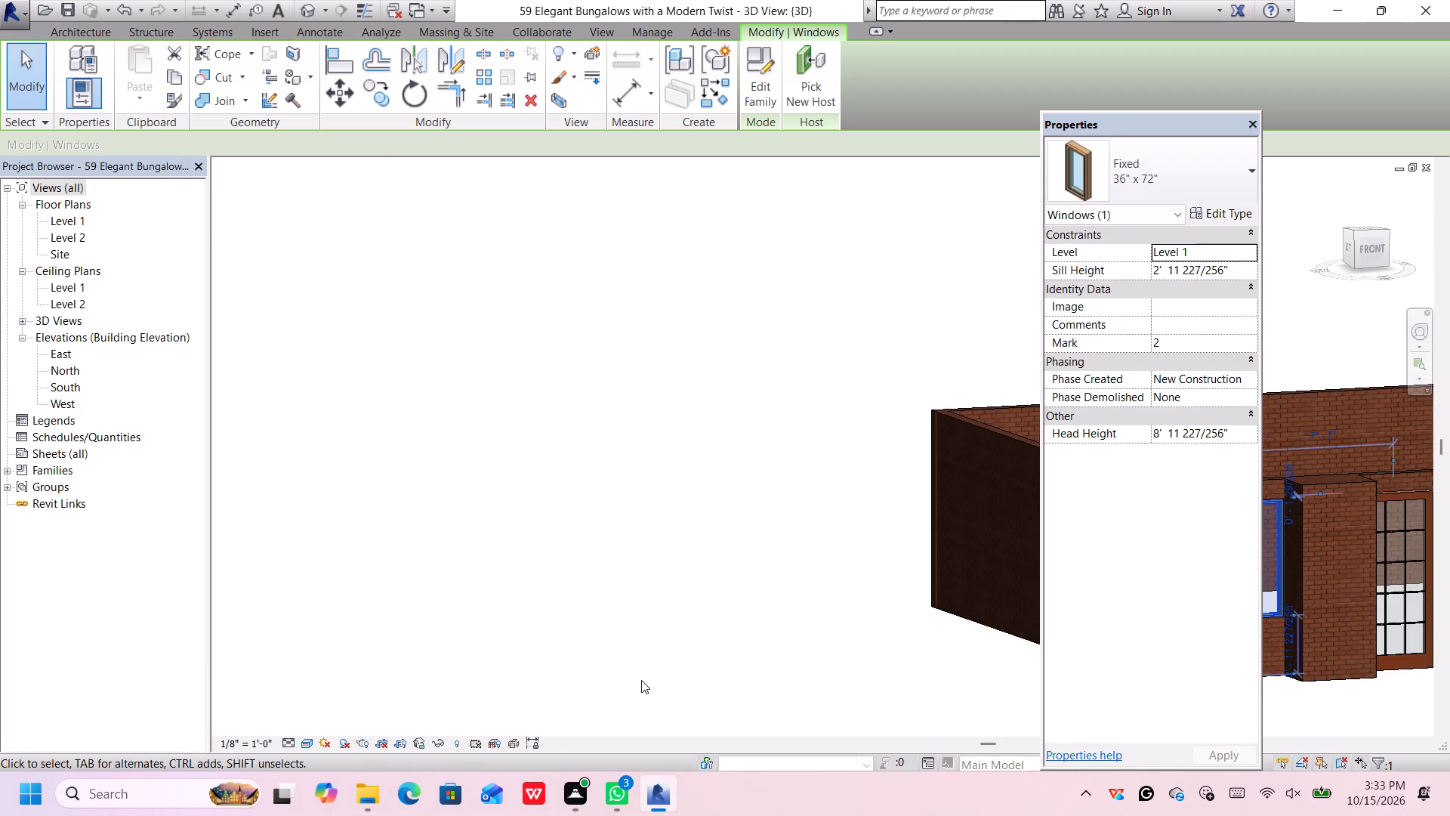
{"action": "scroll", "coordinate": [641, 682], "scroll_direction": "down", "scroll_amount": 6}
{"action": "scroll", "coordinate": [933, 706], "scroll_direction": "down", "scroll_amount": 2}
{"action": "scroll", "coordinate": [930, 695], "scroll_direction": "up", "scroll_amount": 7}
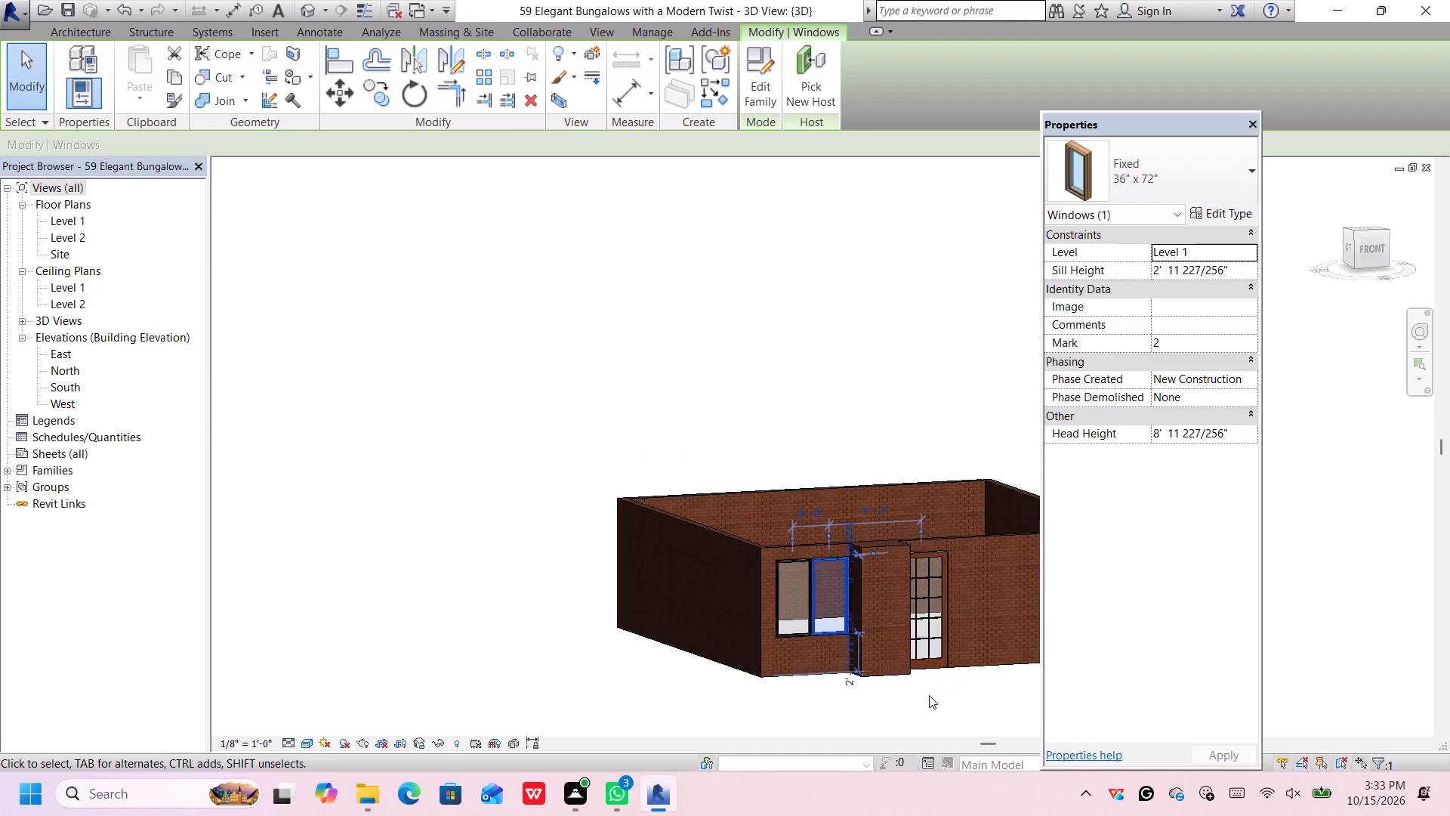
{"action": "scroll", "coordinate": [901, 704], "scroll_direction": "up", "scroll_amount": 6}
{"action": "middle_click_drag", "start_coordinate": [895, 687], "coordinate": [859, 676]}
{"action": "left_click", "coordinate": [864, 675]}
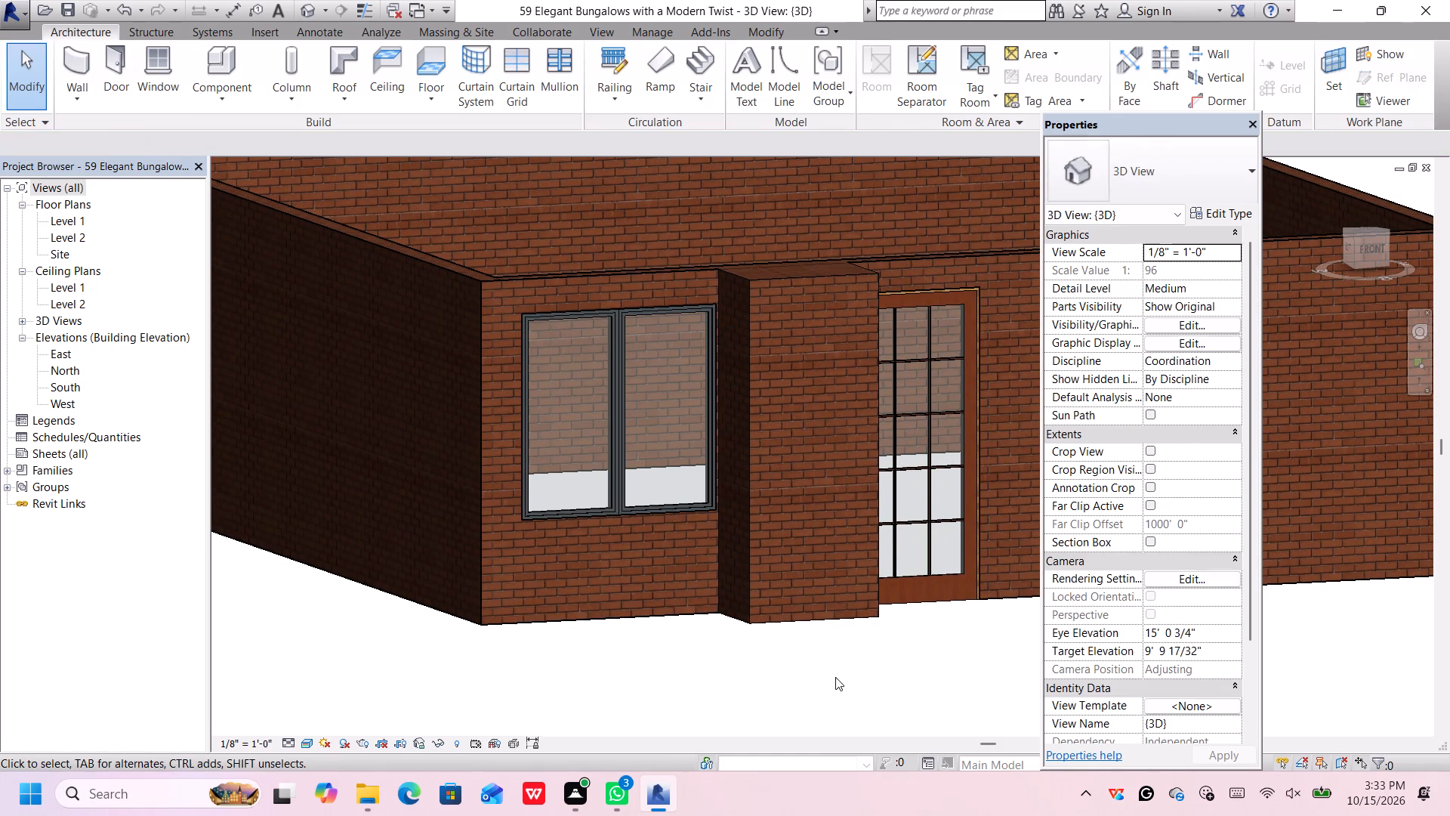
Duplicate the front column's 24" x 24" type under the suggested name.
{"action": "left_click", "coordinate": [794, 620]}
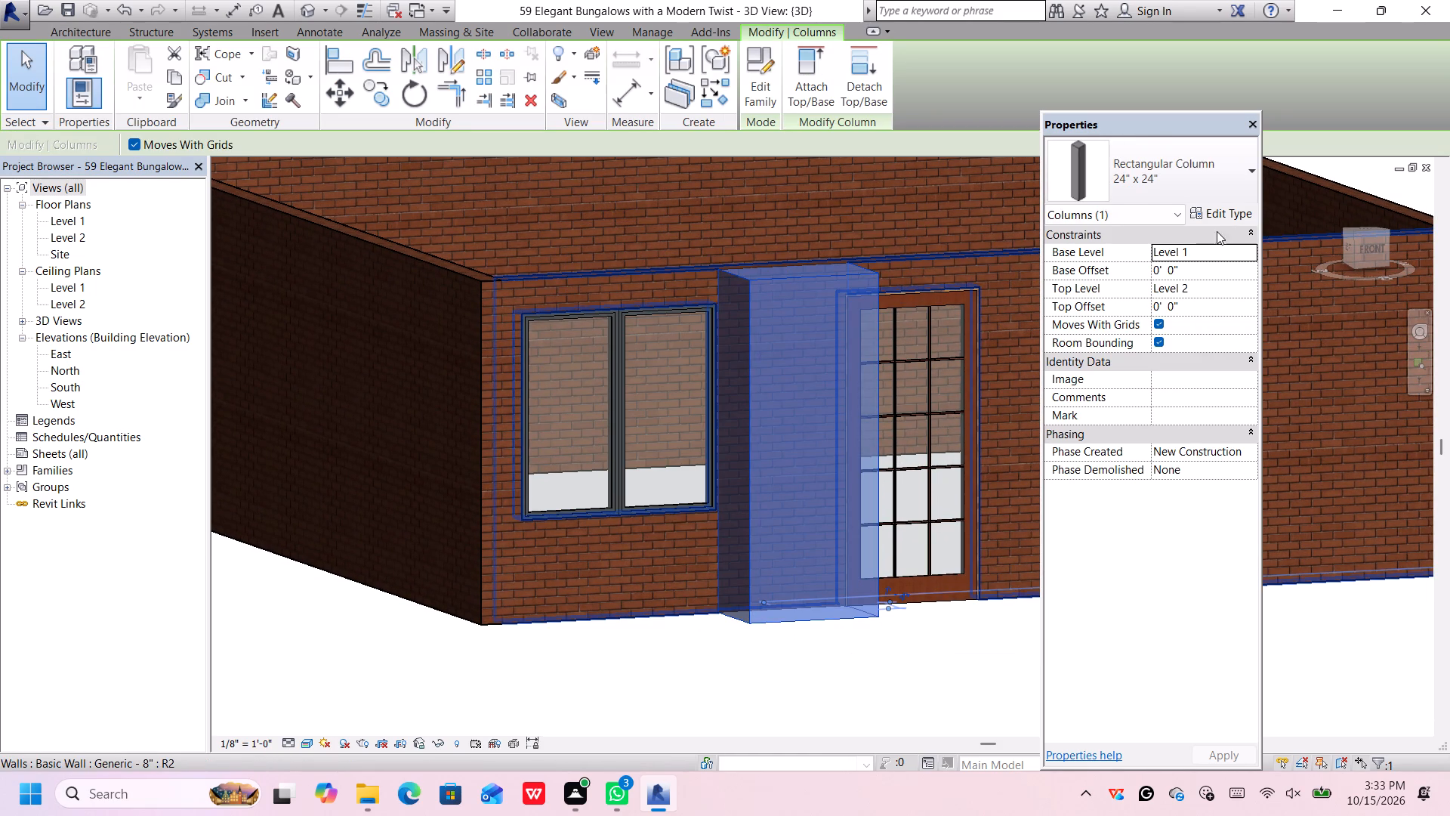
{"action": "left_click", "coordinate": [1217, 216]}
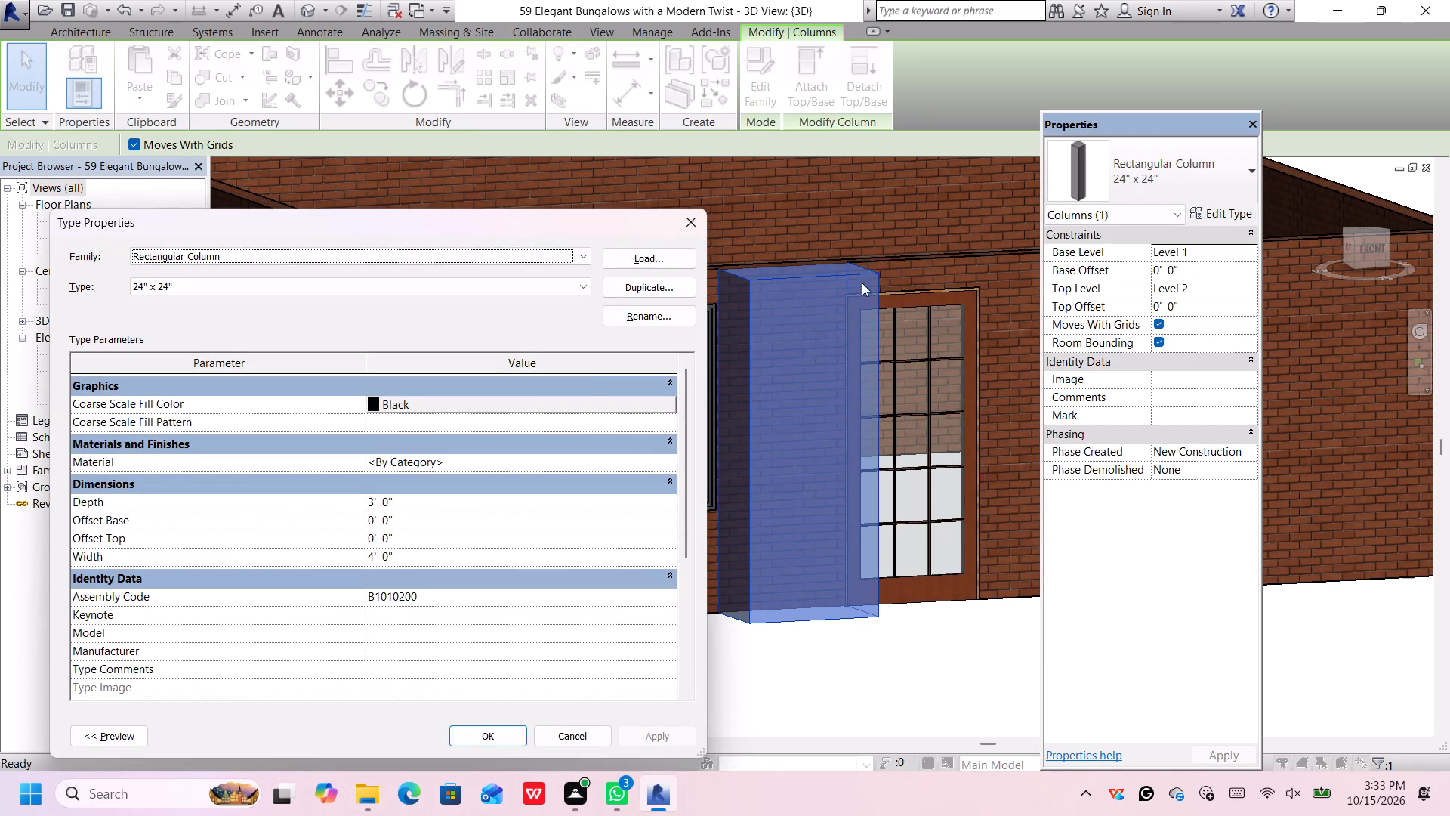
{"action": "left_click", "coordinate": [643, 290]}
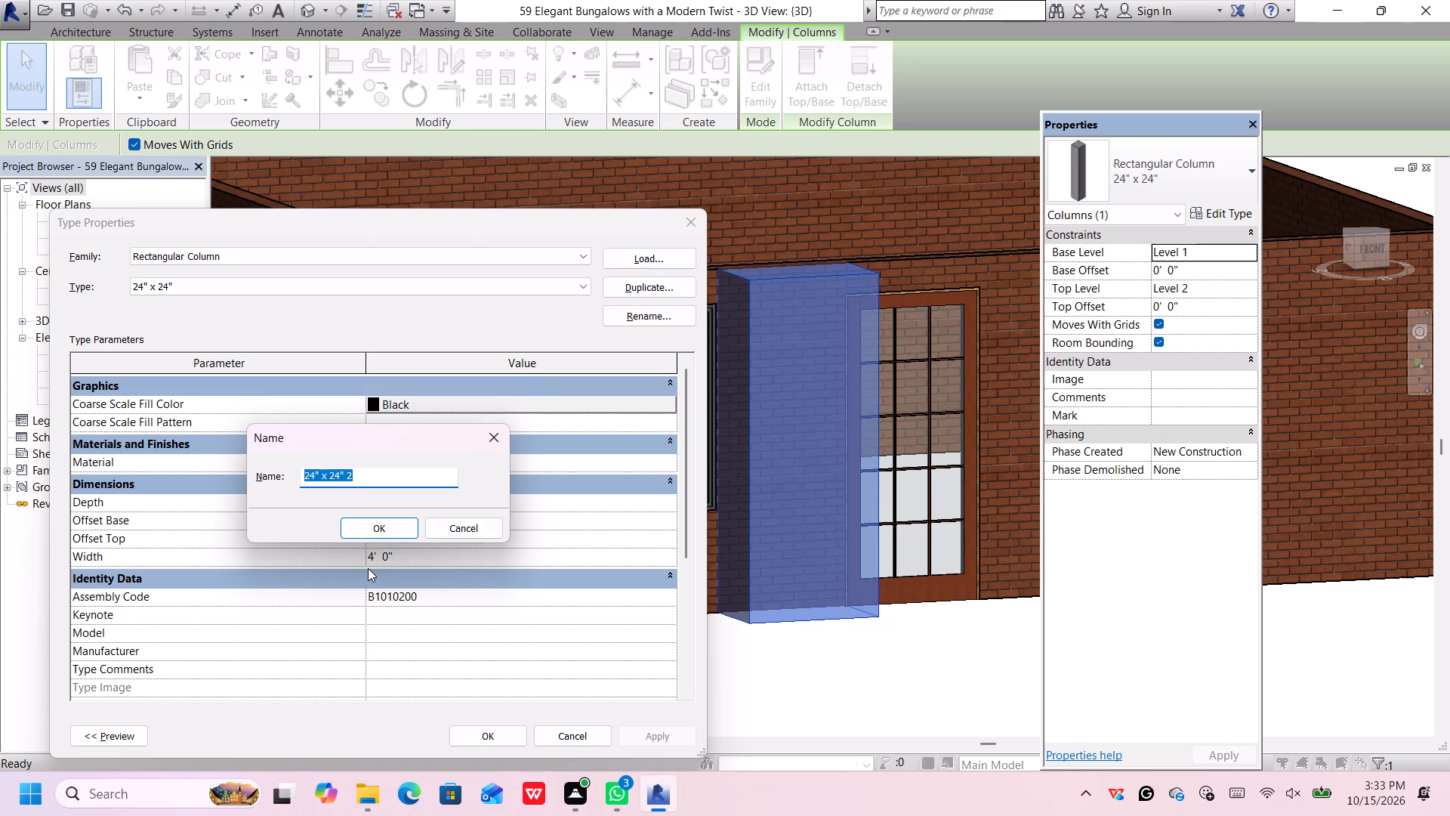
{"action": "left_click", "coordinate": [378, 531]}
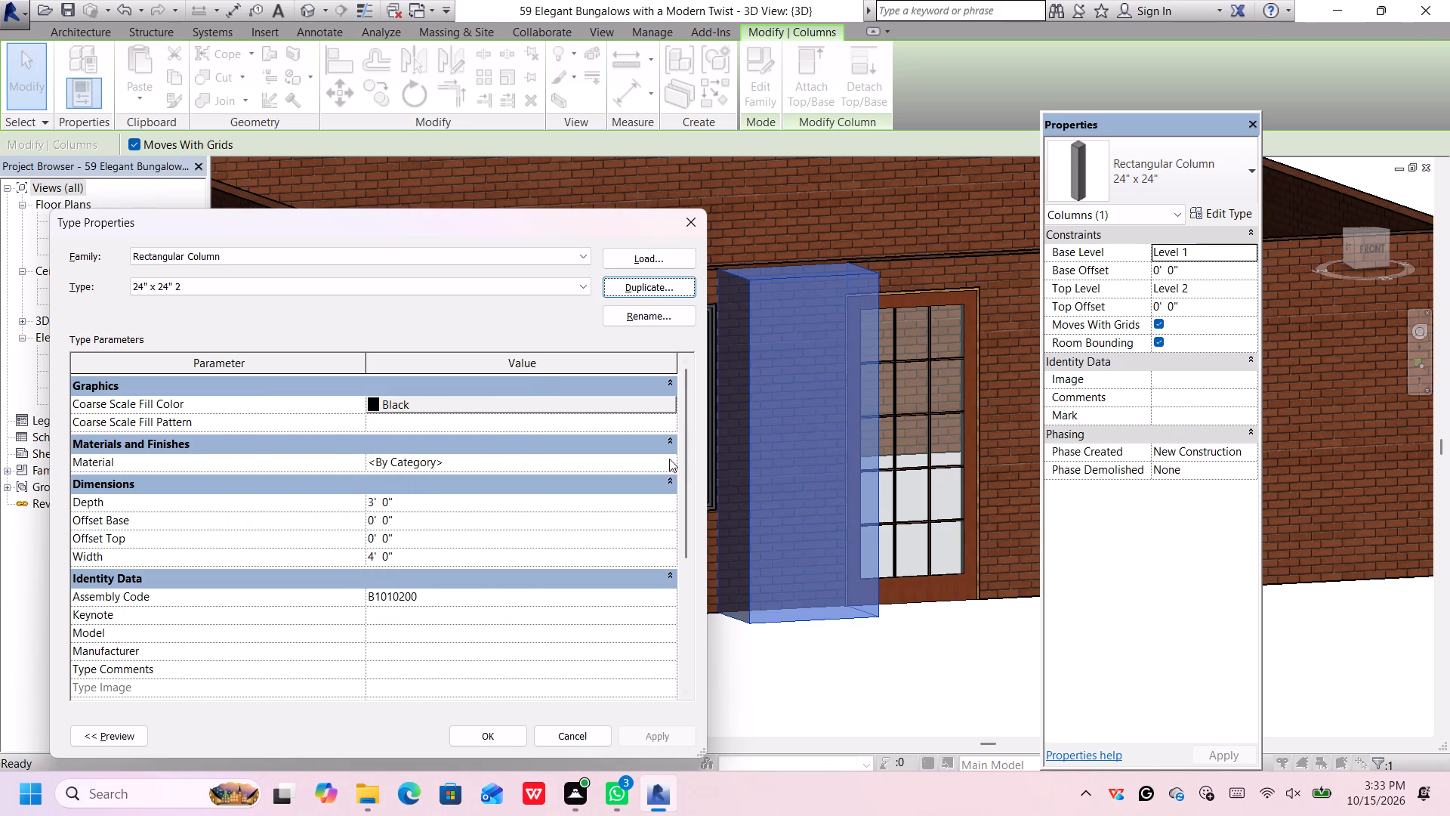
For the duplicated column type's material, replace the appearance of Iron, Ductile with the Ashlar - Patterned asset.
{"action": "left_click", "coordinate": [671, 459]}
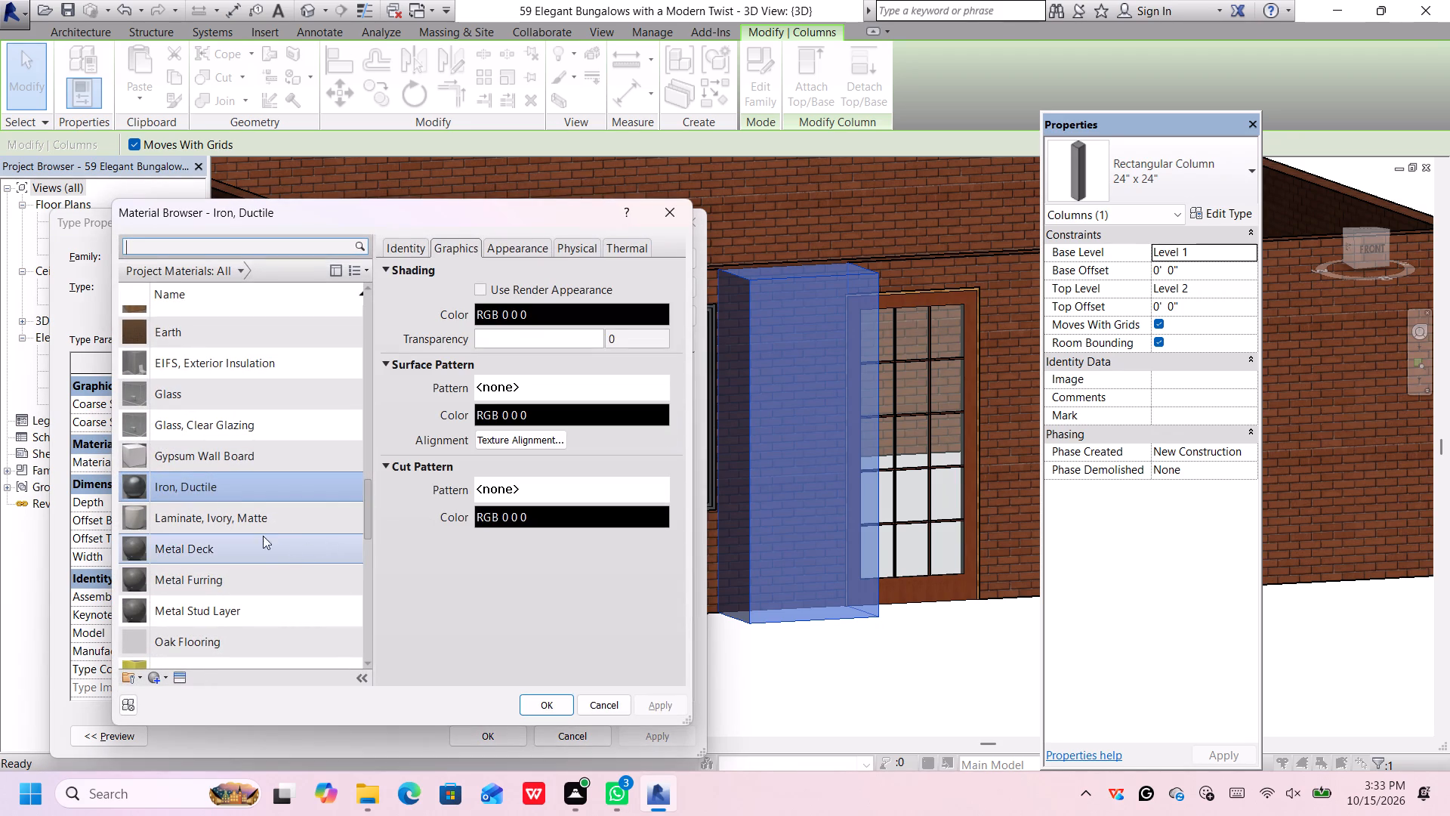
{"action": "left_click", "coordinate": [177, 675]}
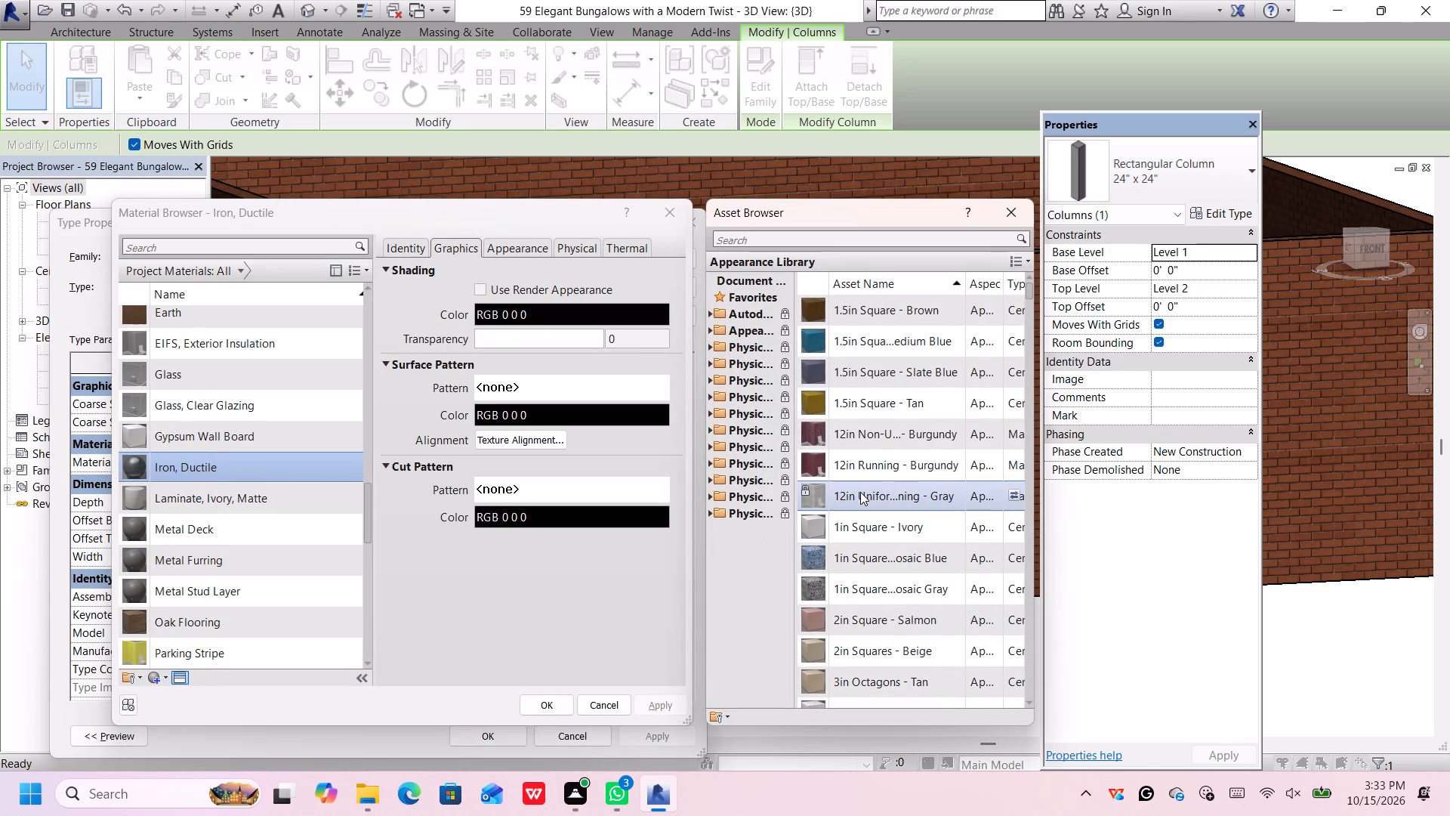
{"action": "scroll", "coordinate": [860, 492], "scroll_direction": "down", "scroll_amount": 6}
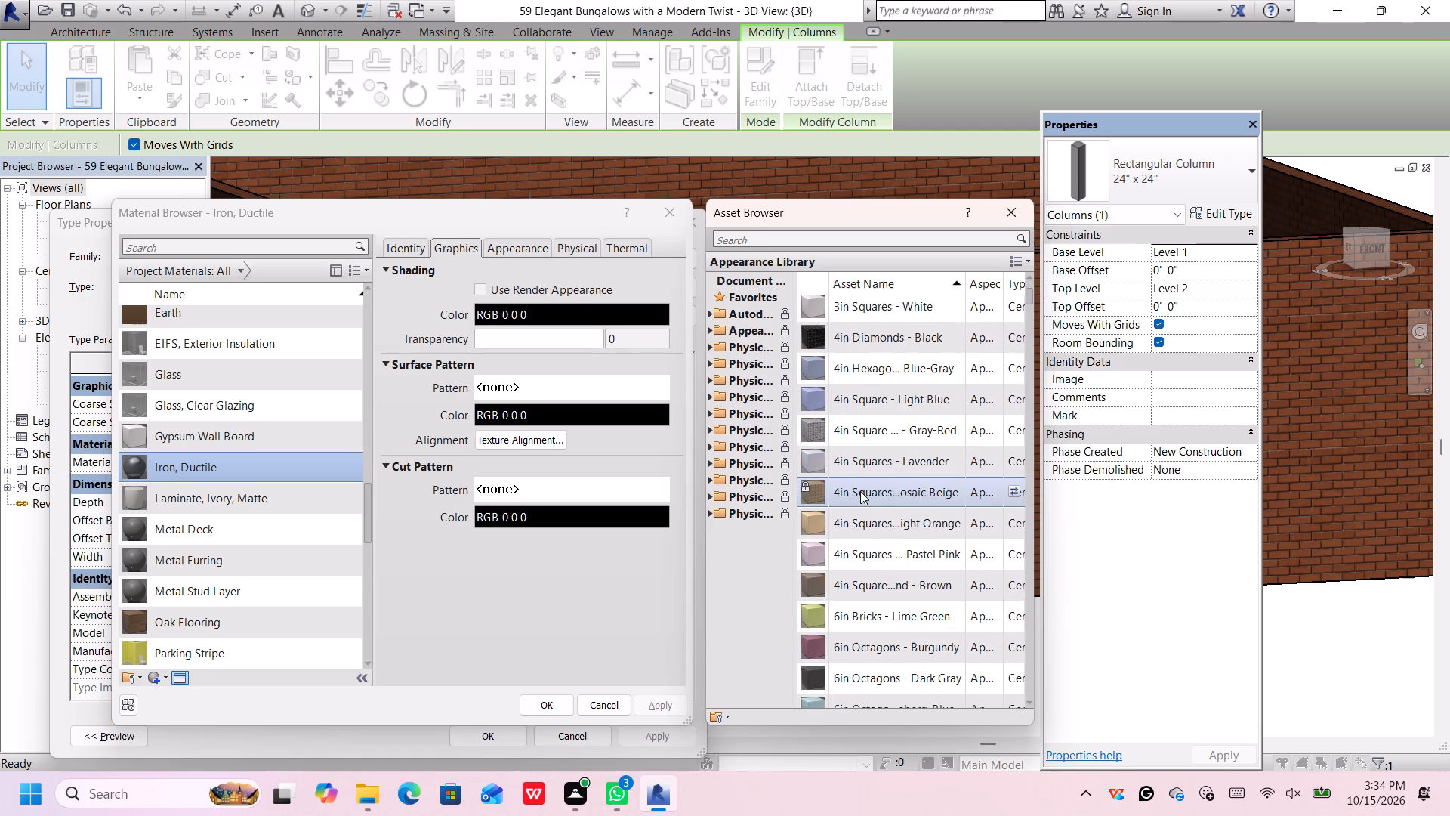
{"action": "scroll", "coordinate": [860, 491], "scroll_direction": "down", "scroll_amount": 4}
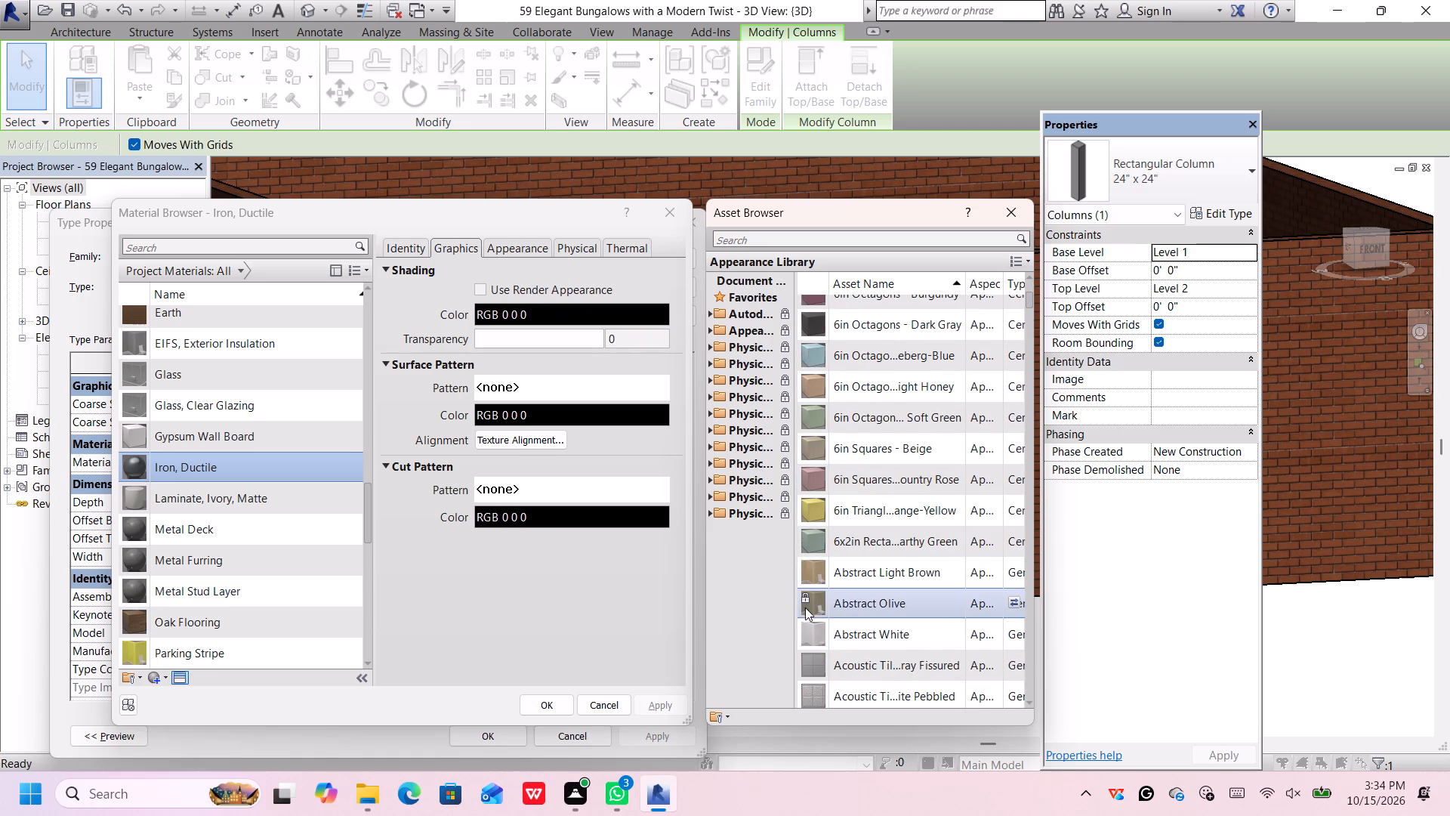
{"action": "double_click", "coordinate": [810, 609]}
{"action": "scroll", "coordinate": [836, 589], "scroll_direction": "down", "scroll_amount": 3}
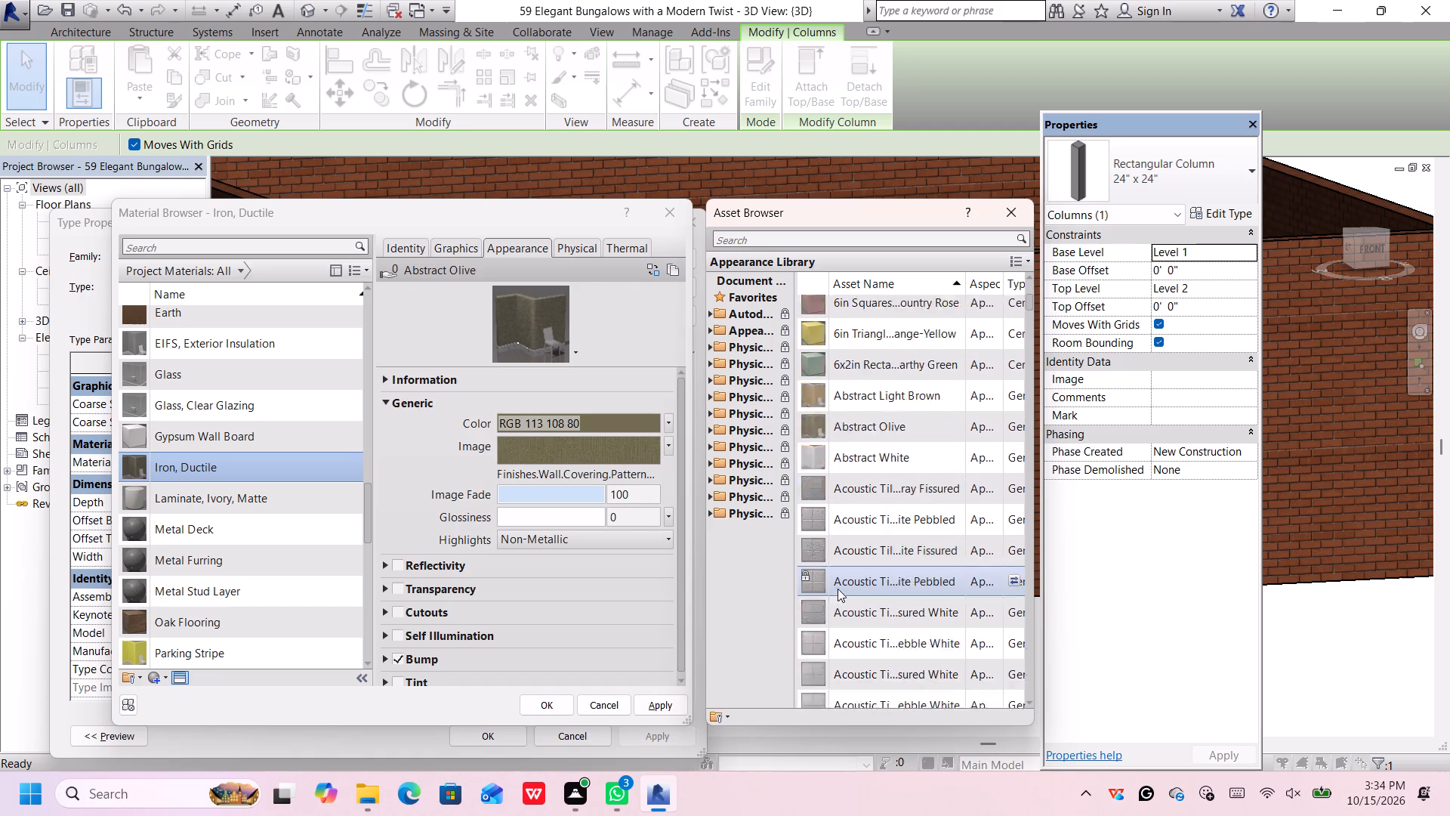
{"action": "scroll", "coordinate": [838, 589], "scroll_direction": "down", "scroll_amount": 2}
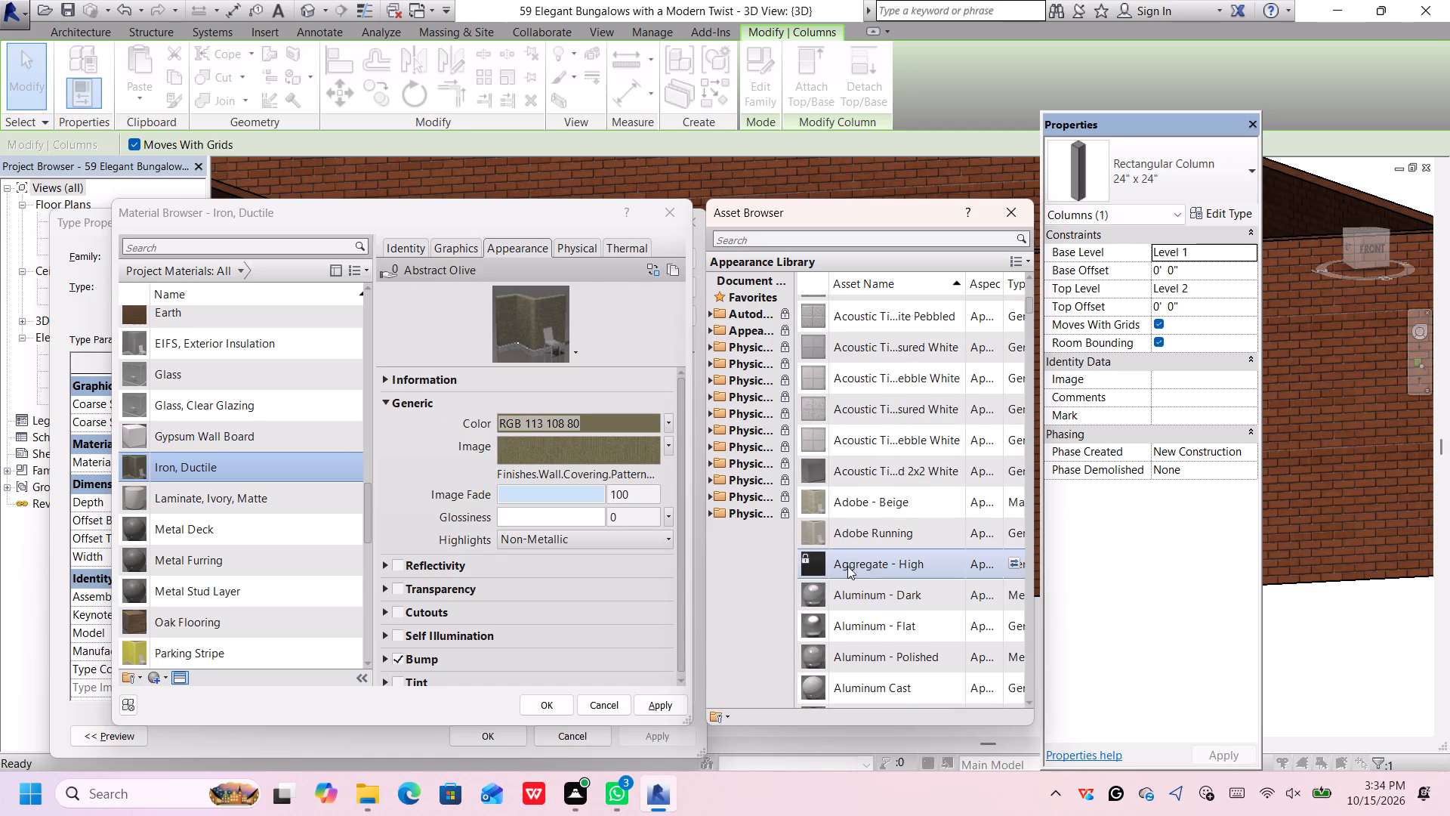
{"action": "scroll", "coordinate": [868, 560], "scroll_direction": "down", "scroll_amount": 4}
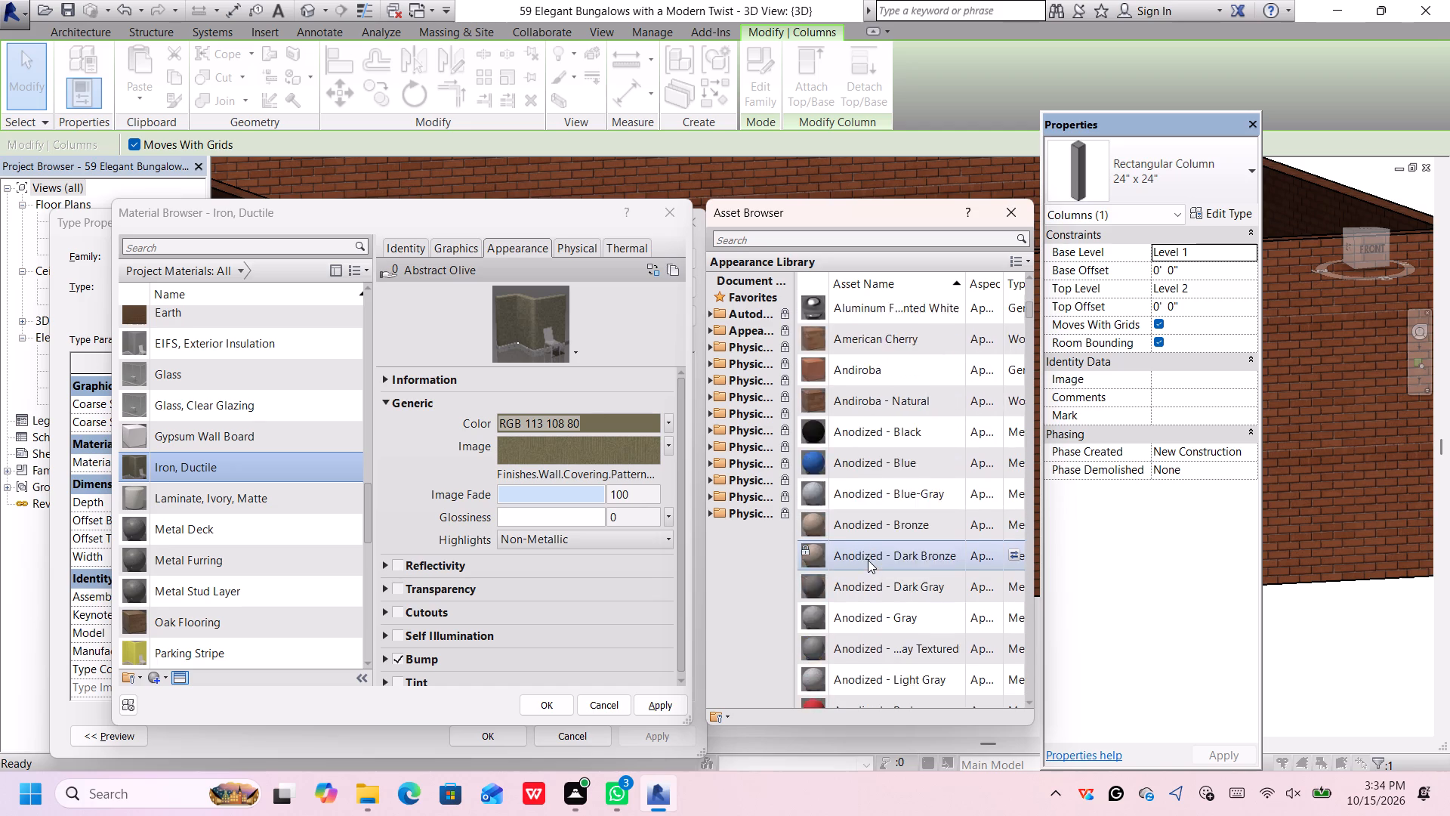
{"action": "scroll", "coordinate": [868, 560], "scroll_direction": "down", "scroll_amount": 5}
{"action": "double_click", "coordinate": [862, 572]}
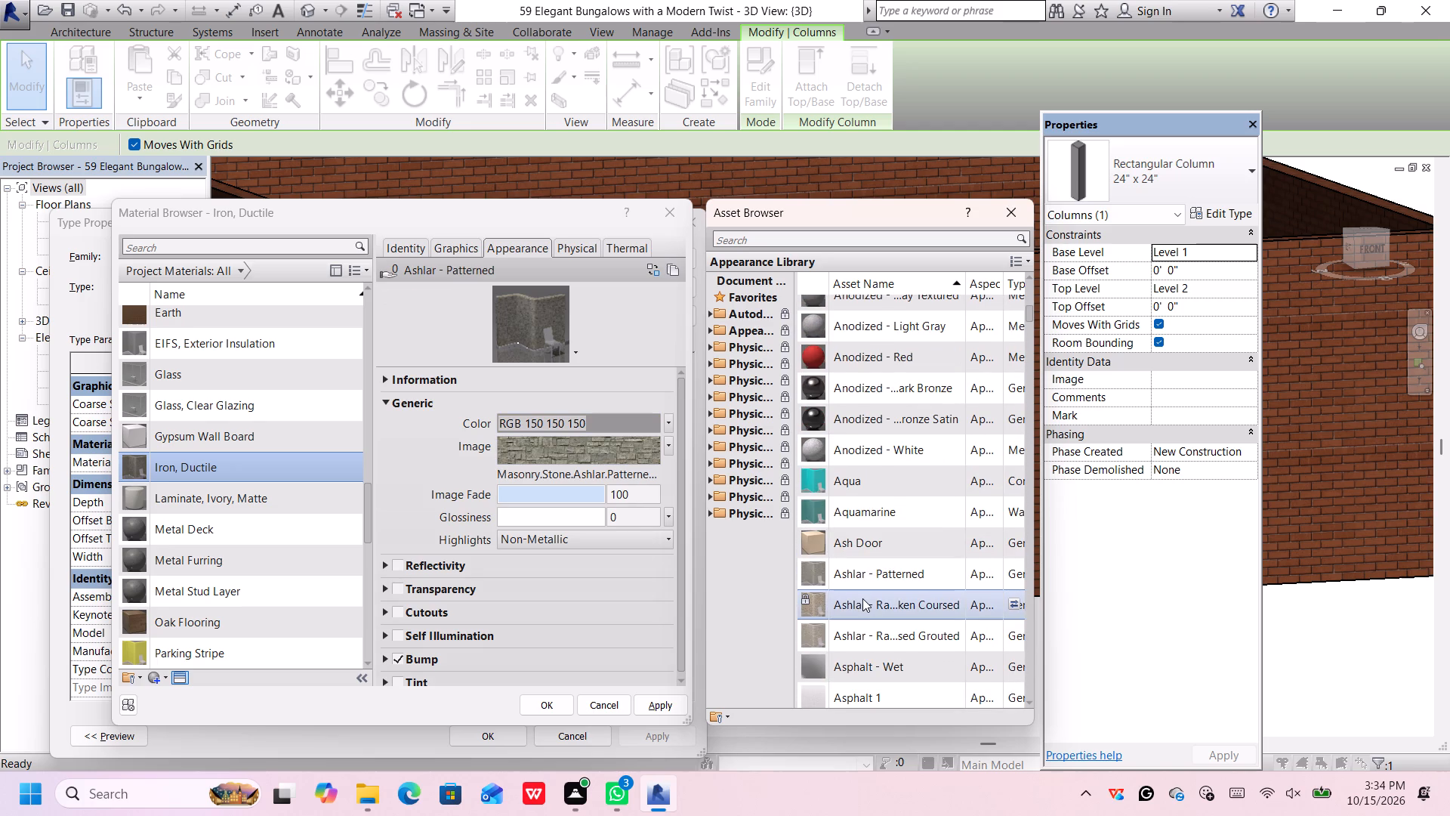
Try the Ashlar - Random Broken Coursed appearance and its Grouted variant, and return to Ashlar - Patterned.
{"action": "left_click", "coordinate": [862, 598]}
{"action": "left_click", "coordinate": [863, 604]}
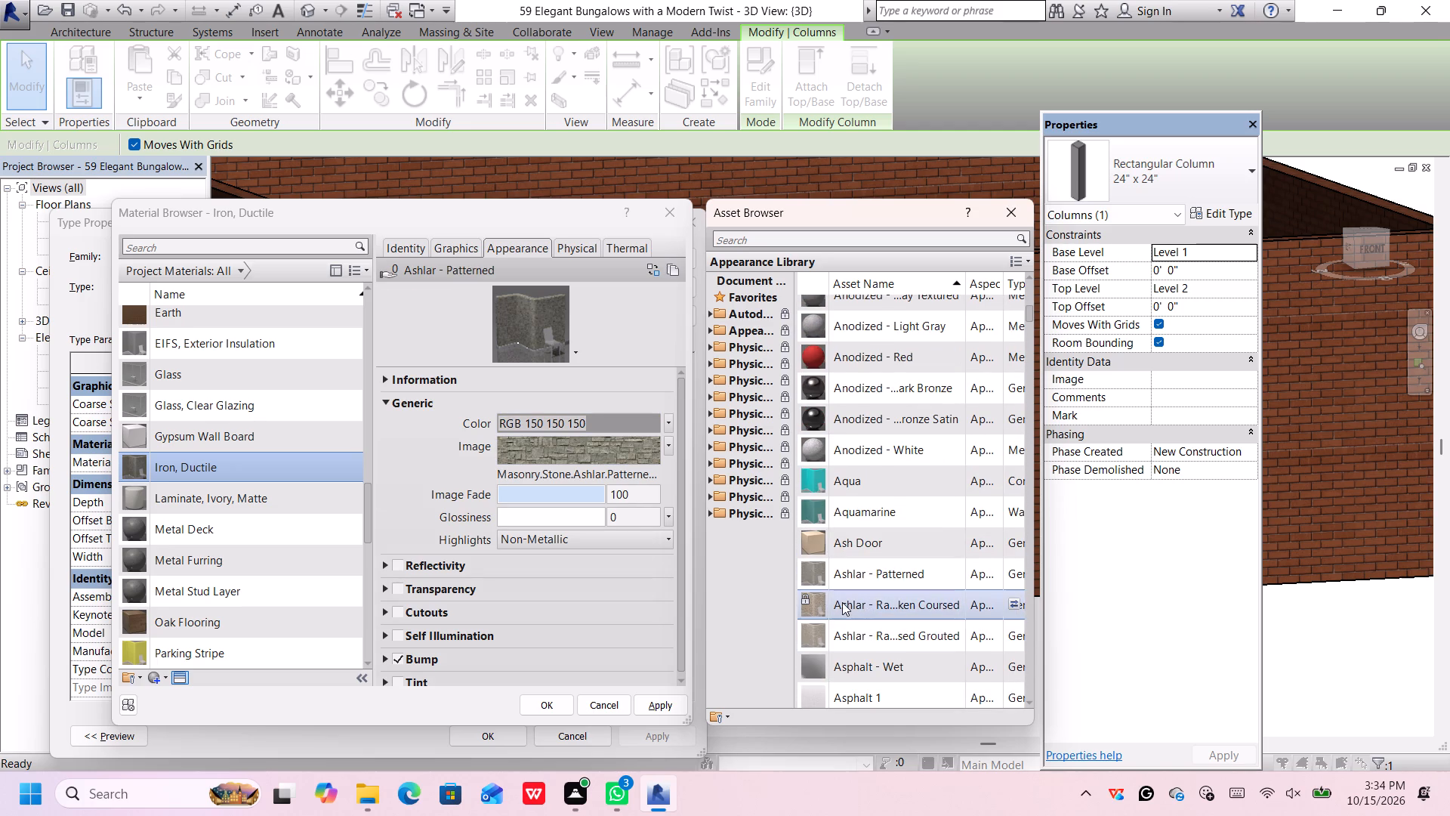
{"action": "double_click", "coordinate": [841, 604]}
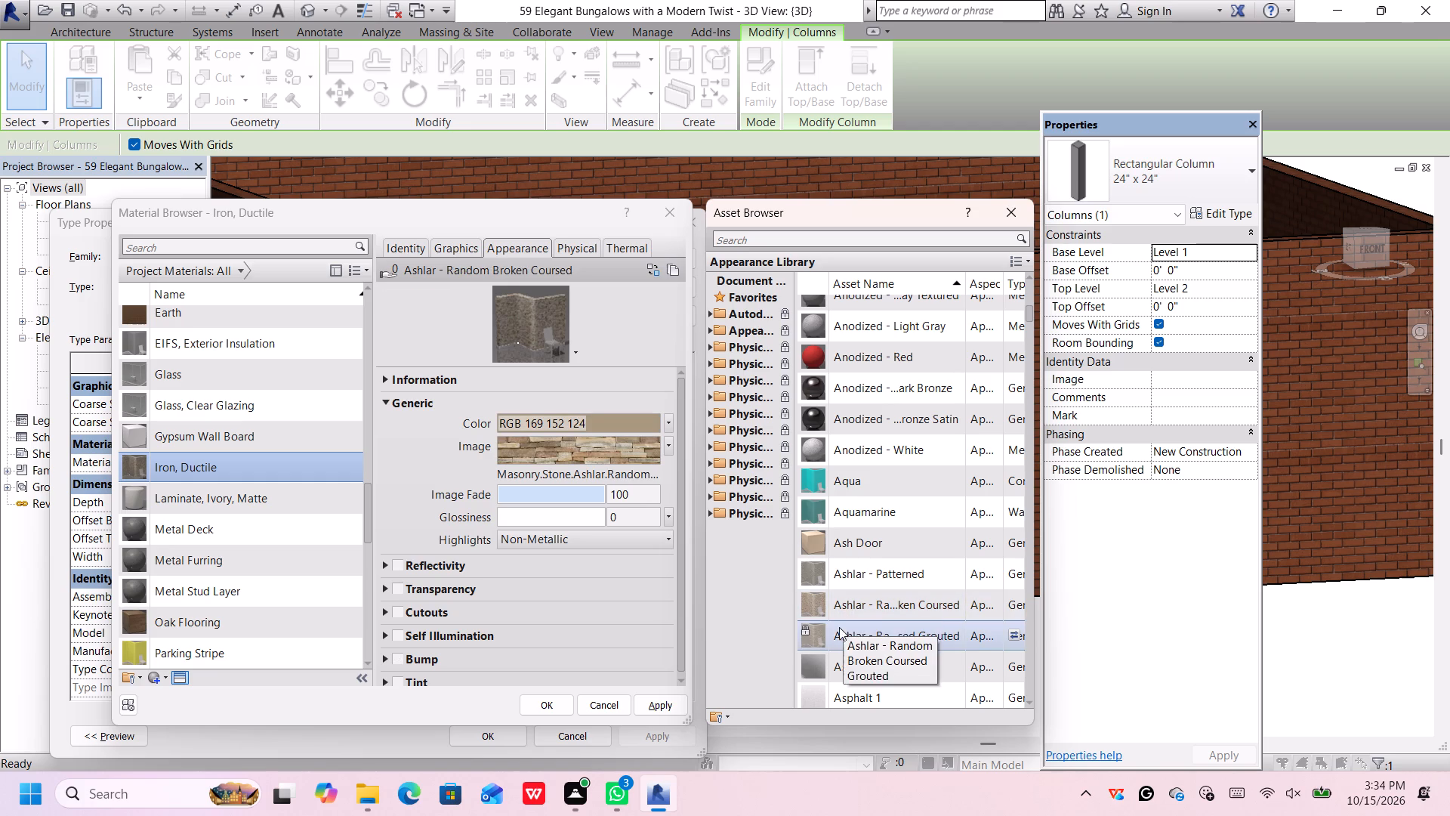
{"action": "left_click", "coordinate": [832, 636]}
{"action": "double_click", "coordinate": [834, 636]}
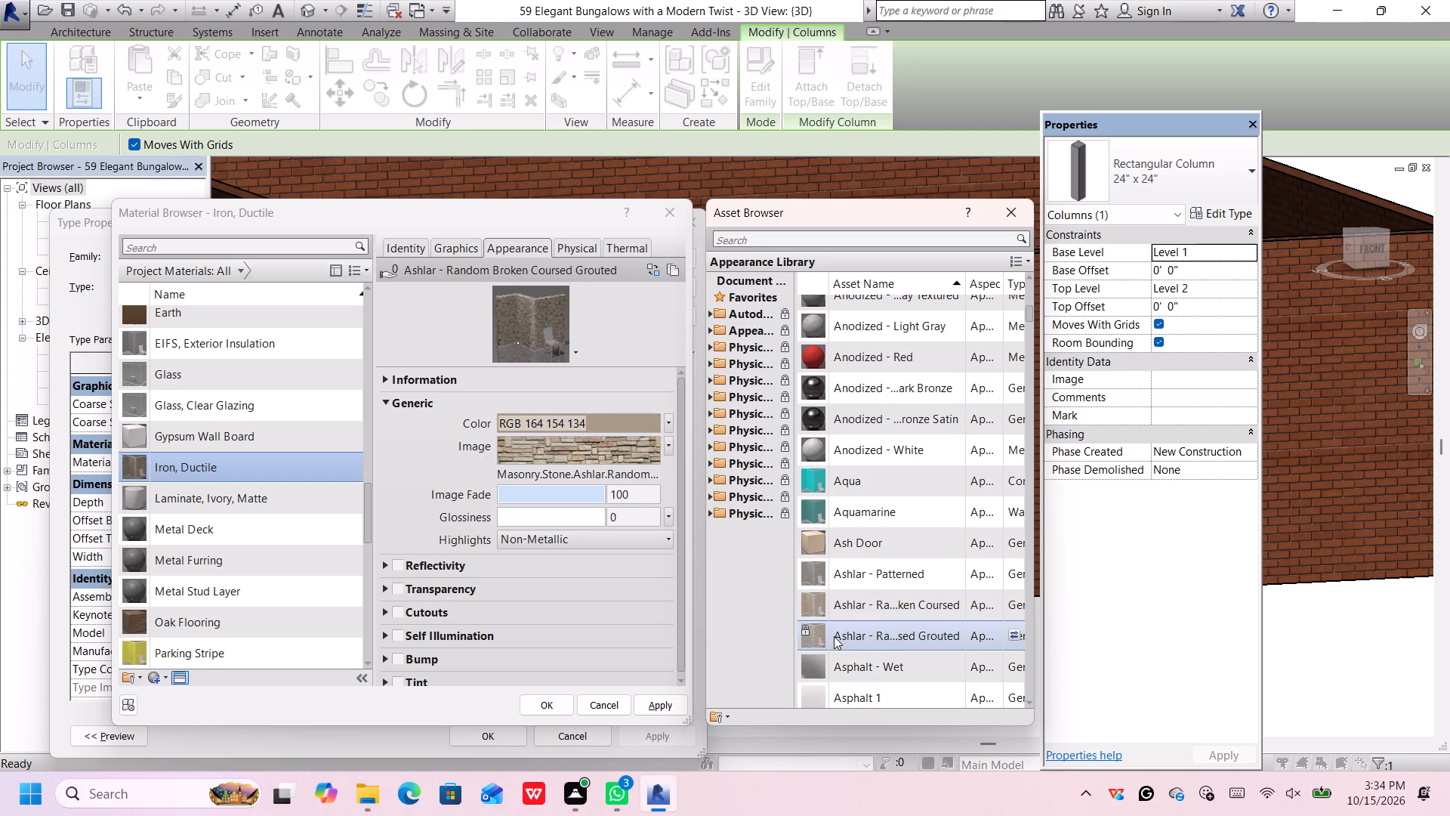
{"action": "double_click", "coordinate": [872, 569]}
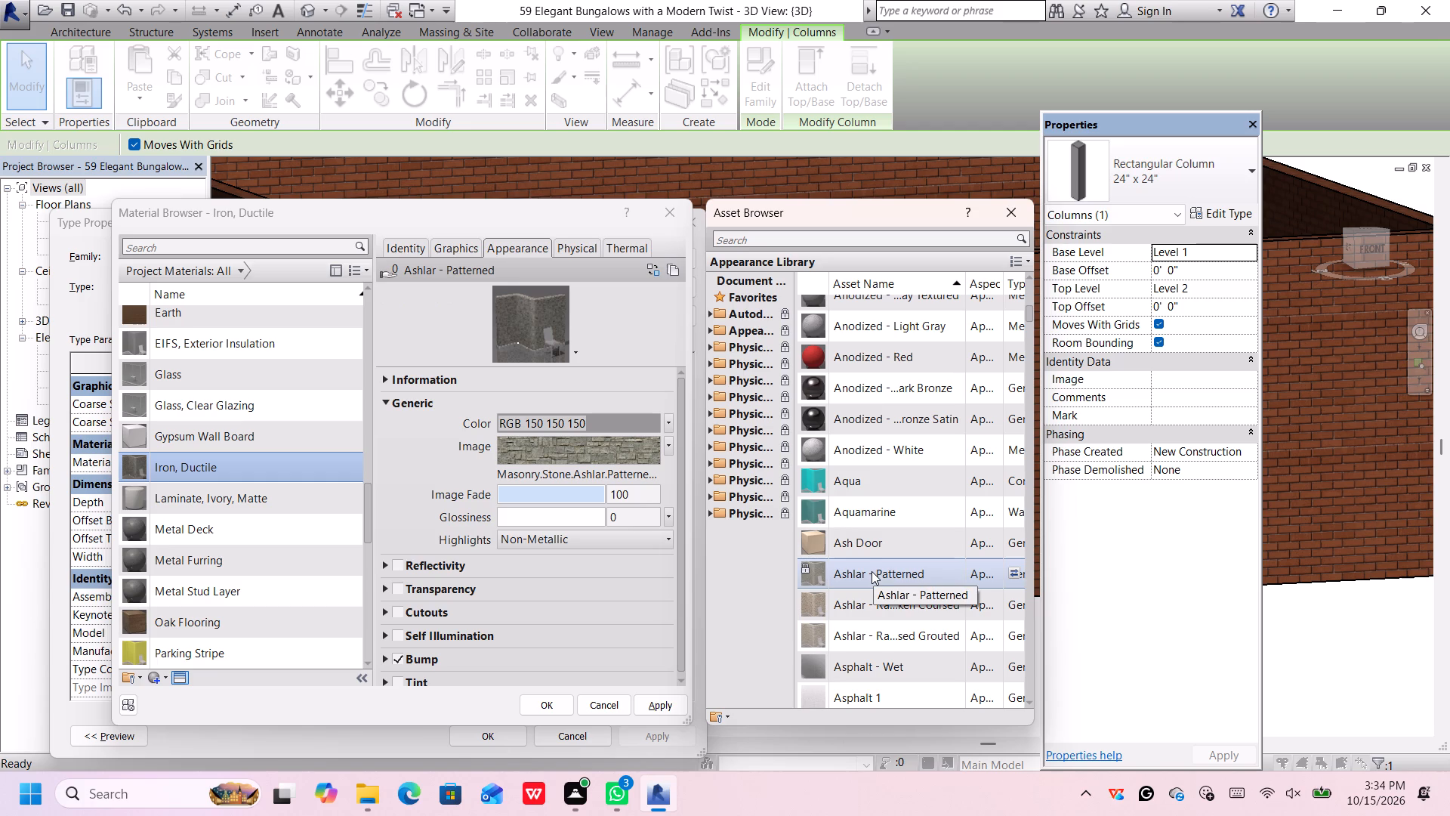
Browse the rest of the appearance library for alternative stone finishes for the column.
{"action": "scroll", "coordinate": [872, 570], "scroll_direction": "down", "scroll_amount": 8}
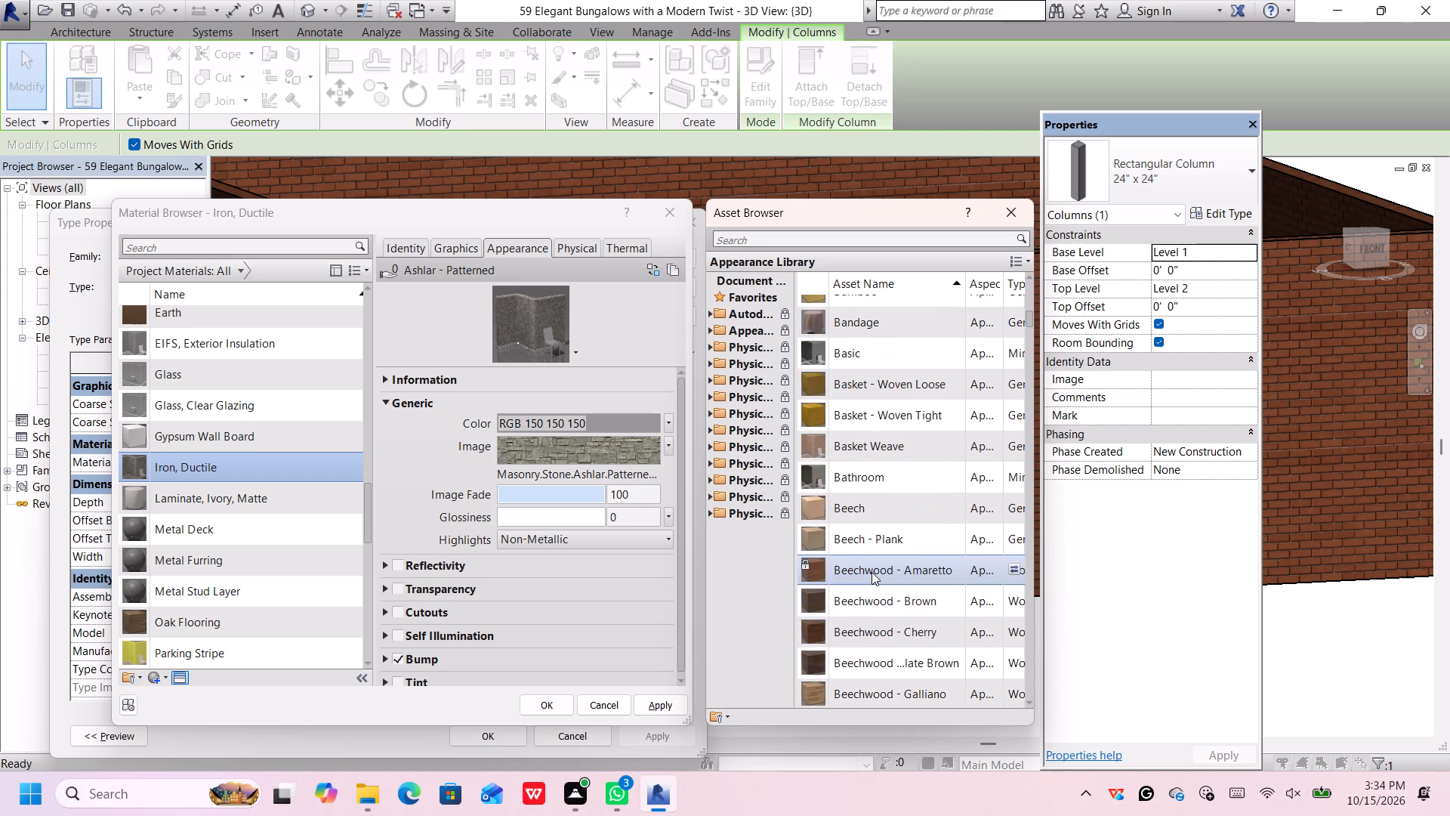
{"action": "scroll", "coordinate": [872, 572], "scroll_direction": "down", "scroll_amount": 15}
{"action": "scroll", "coordinate": [872, 572], "scroll_direction": "up", "scroll_amount": 2}
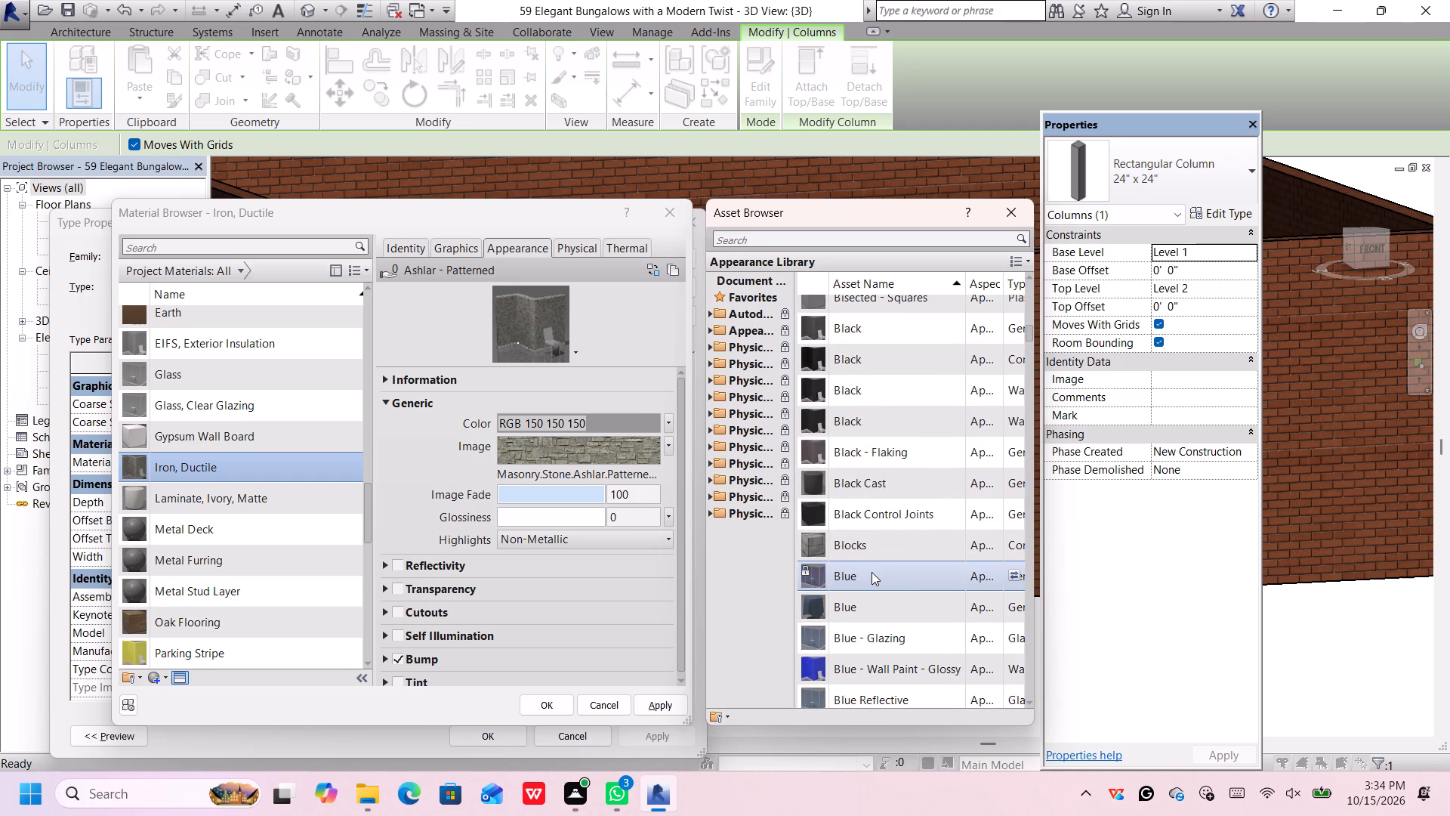
{"action": "scroll", "coordinate": [872, 572], "scroll_direction": "down", "scroll_amount": 2}
{"action": "scroll", "coordinate": [872, 572], "scroll_direction": "up", "scroll_amount": 3}
{"action": "scroll", "coordinate": [872, 572], "scroll_direction": "down", "scroll_amount": 3}
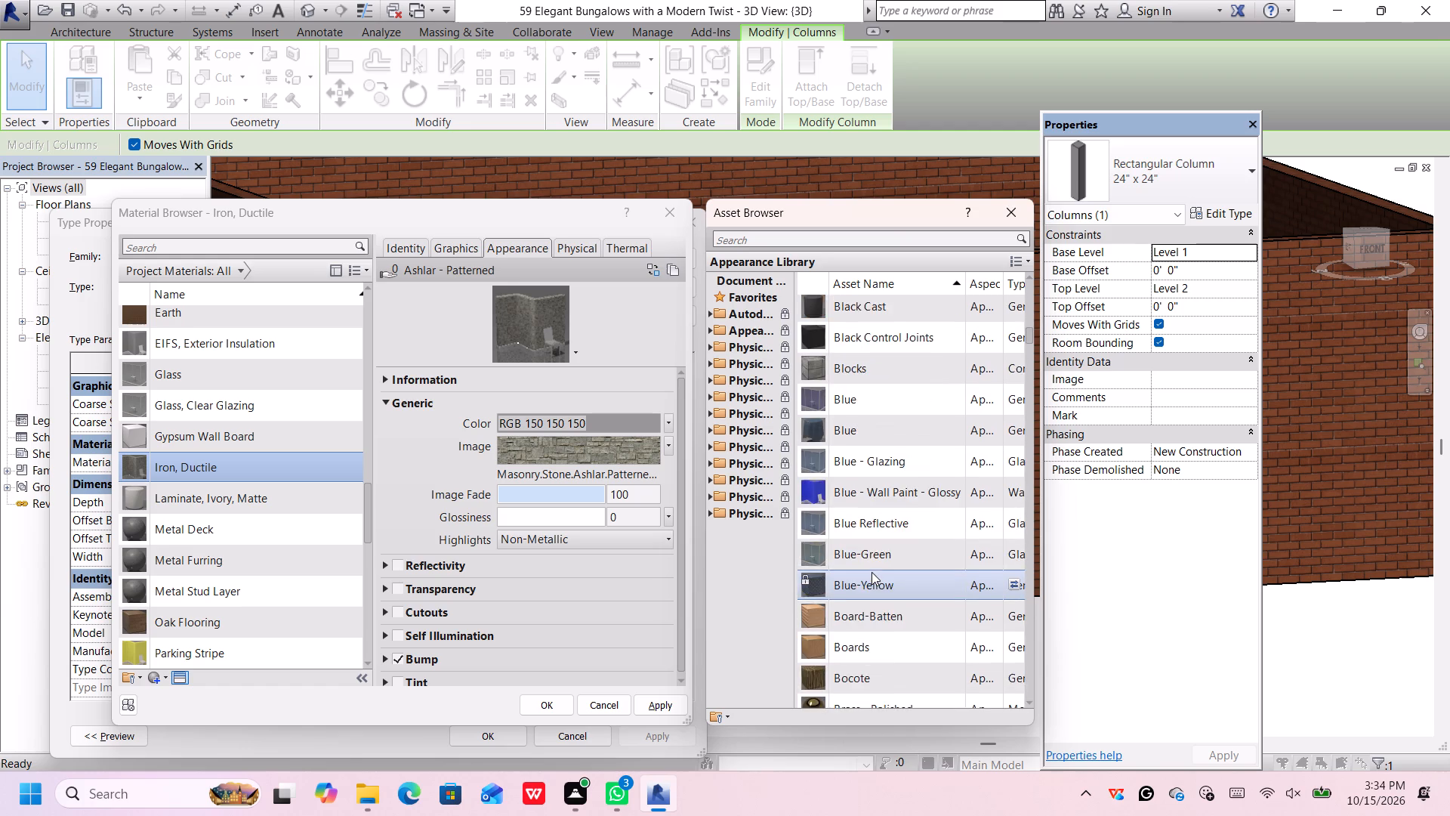
{"action": "scroll", "coordinate": [872, 572], "scroll_direction": "down", "scroll_amount": 9}
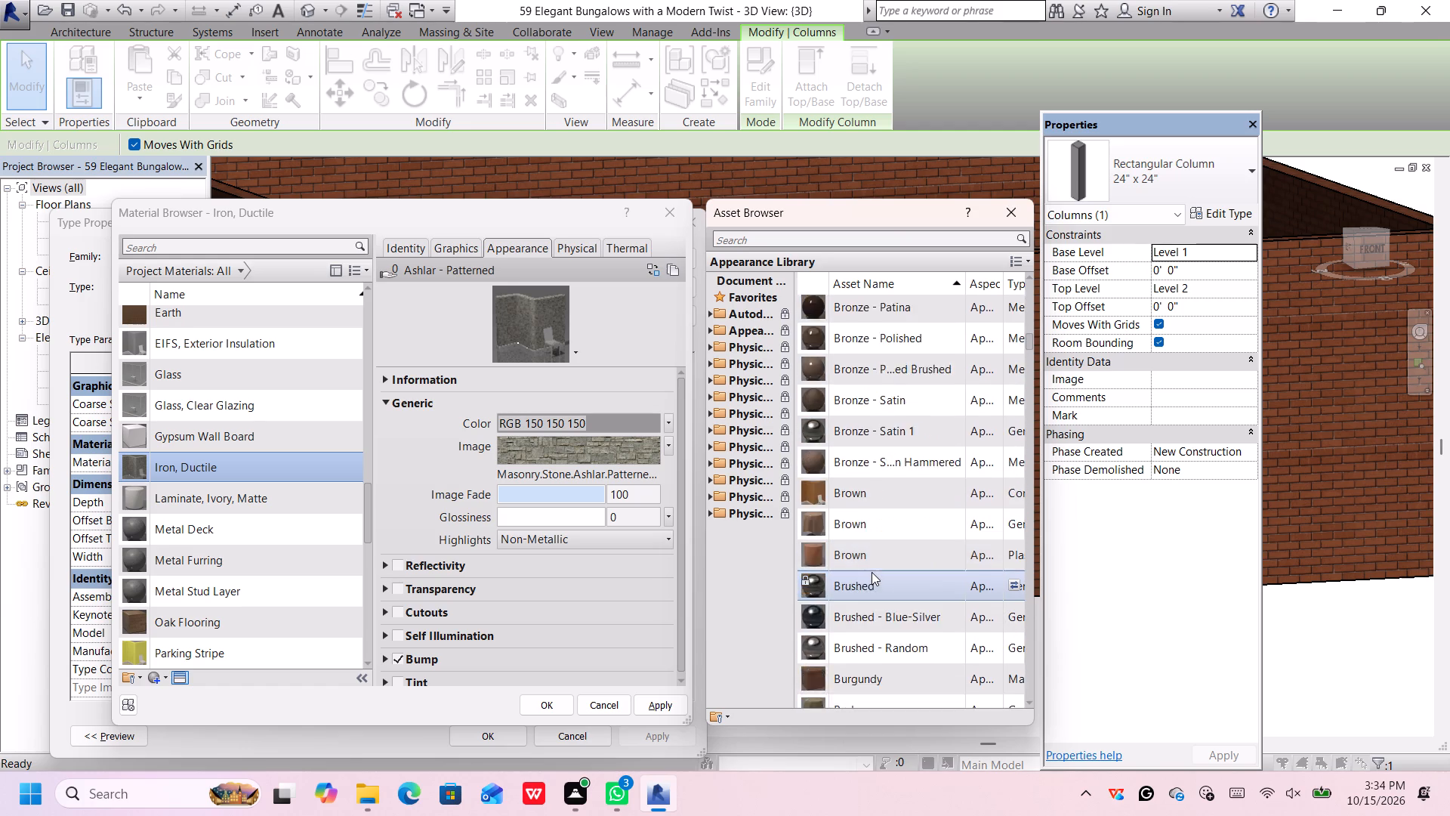
{"action": "scroll", "coordinate": [872, 572], "scroll_direction": "down", "scroll_amount": 6}
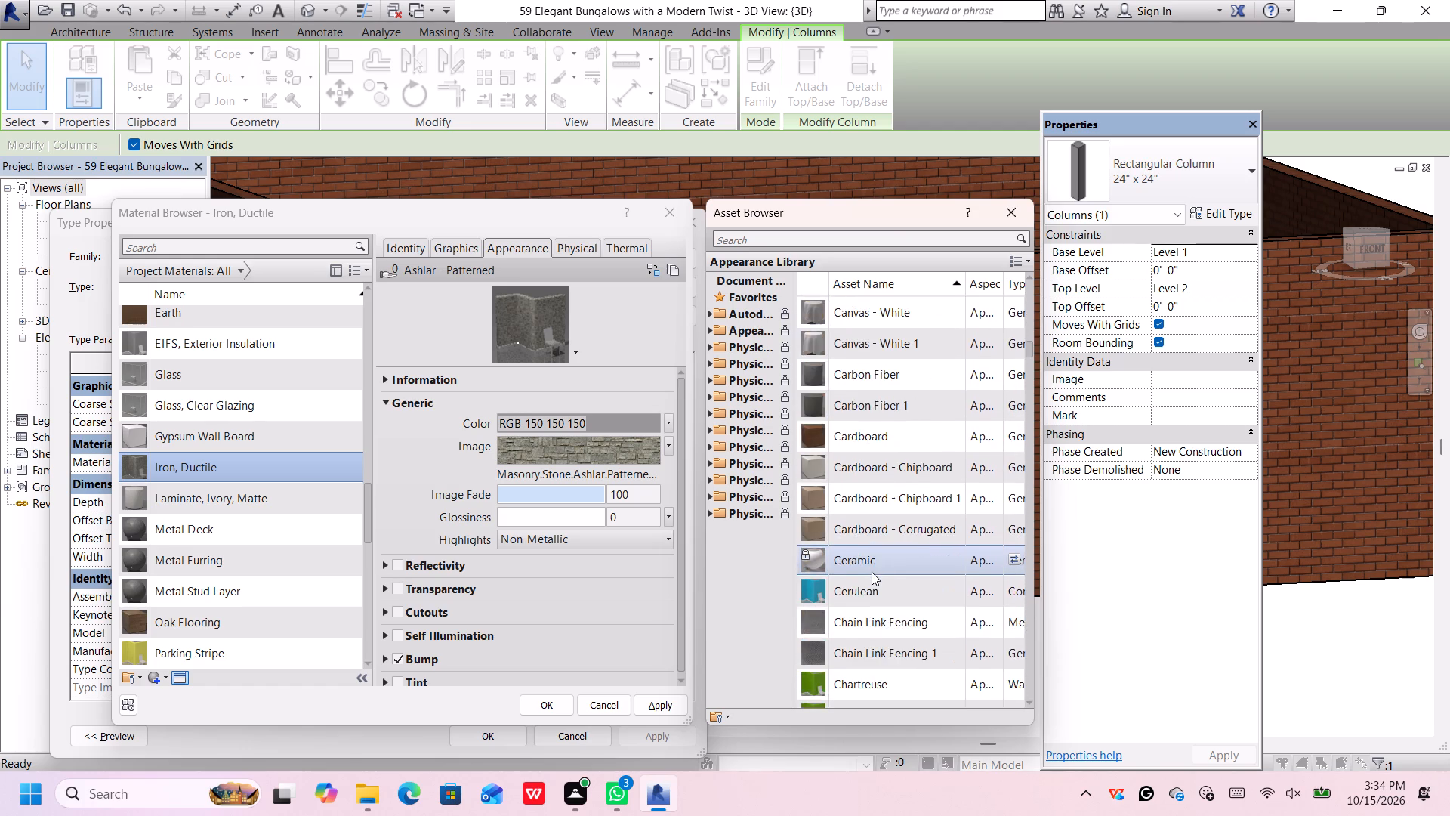
{"action": "scroll", "coordinate": [872, 572], "scroll_direction": "down", "scroll_amount": 12}
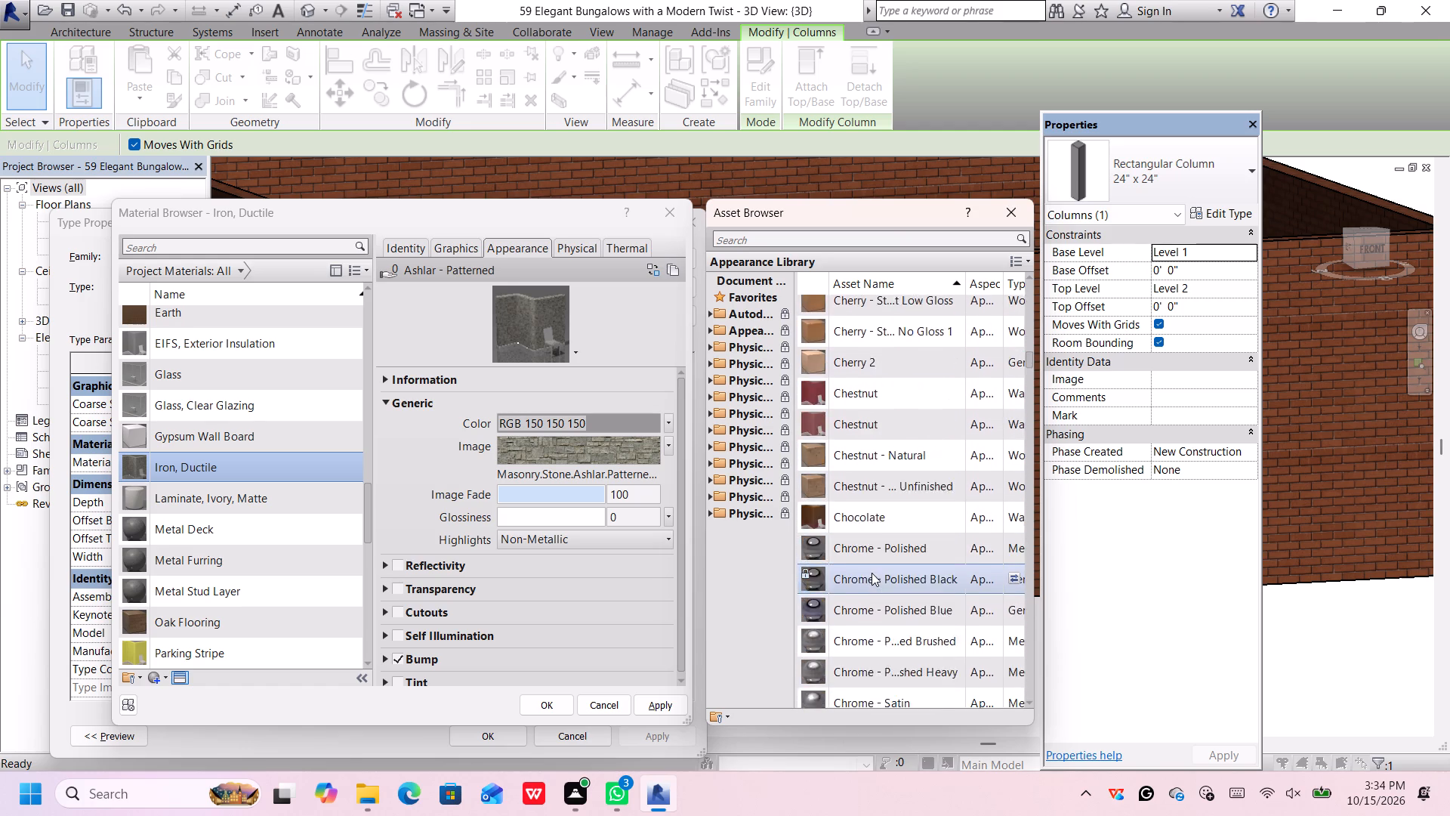
{"action": "scroll", "coordinate": [872, 573], "scroll_direction": "down", "scroll_amount": 13}
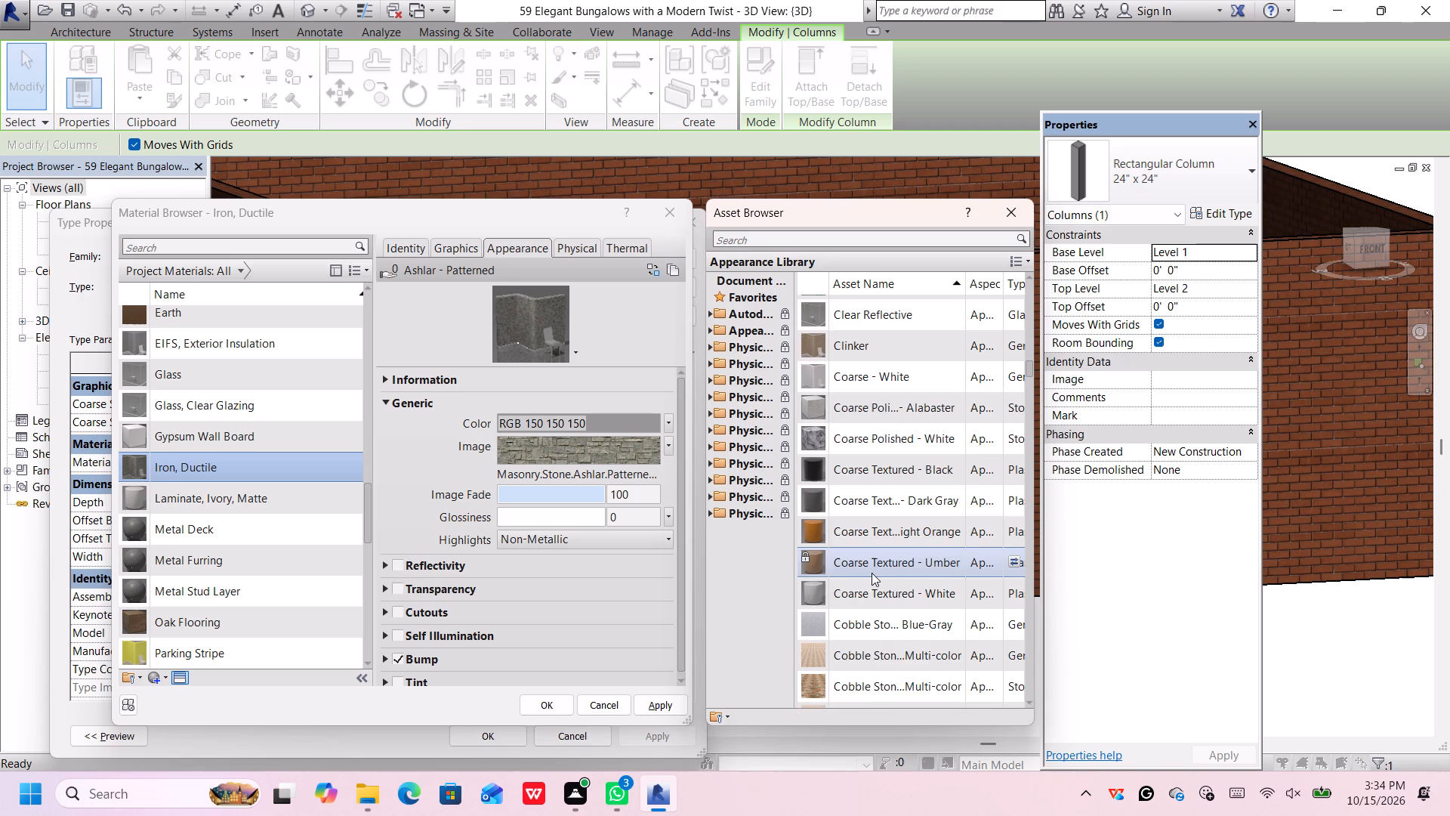
{"action": "scroll", "coordinate": [872, 573], "scroll_direction": "down", "scroll_amount": 4}
{"action": "scroll", "coordinate": [872, 573], "scroll_direction": "up", "scroll_amount": 6}
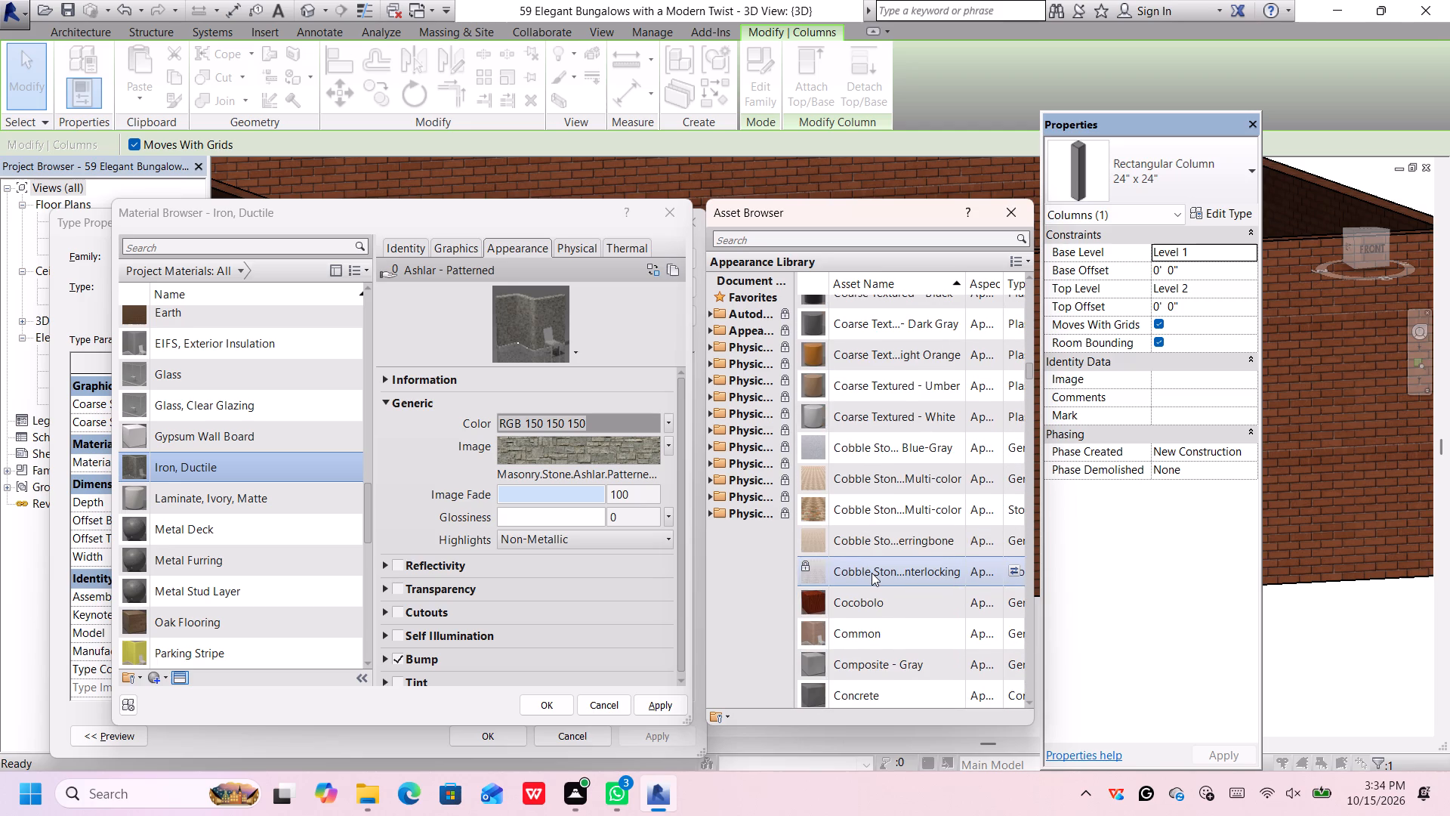
{"action": "scroll", "coordinate": [872, 573], "scroll_direction": "down", "scroll_amount": 9}
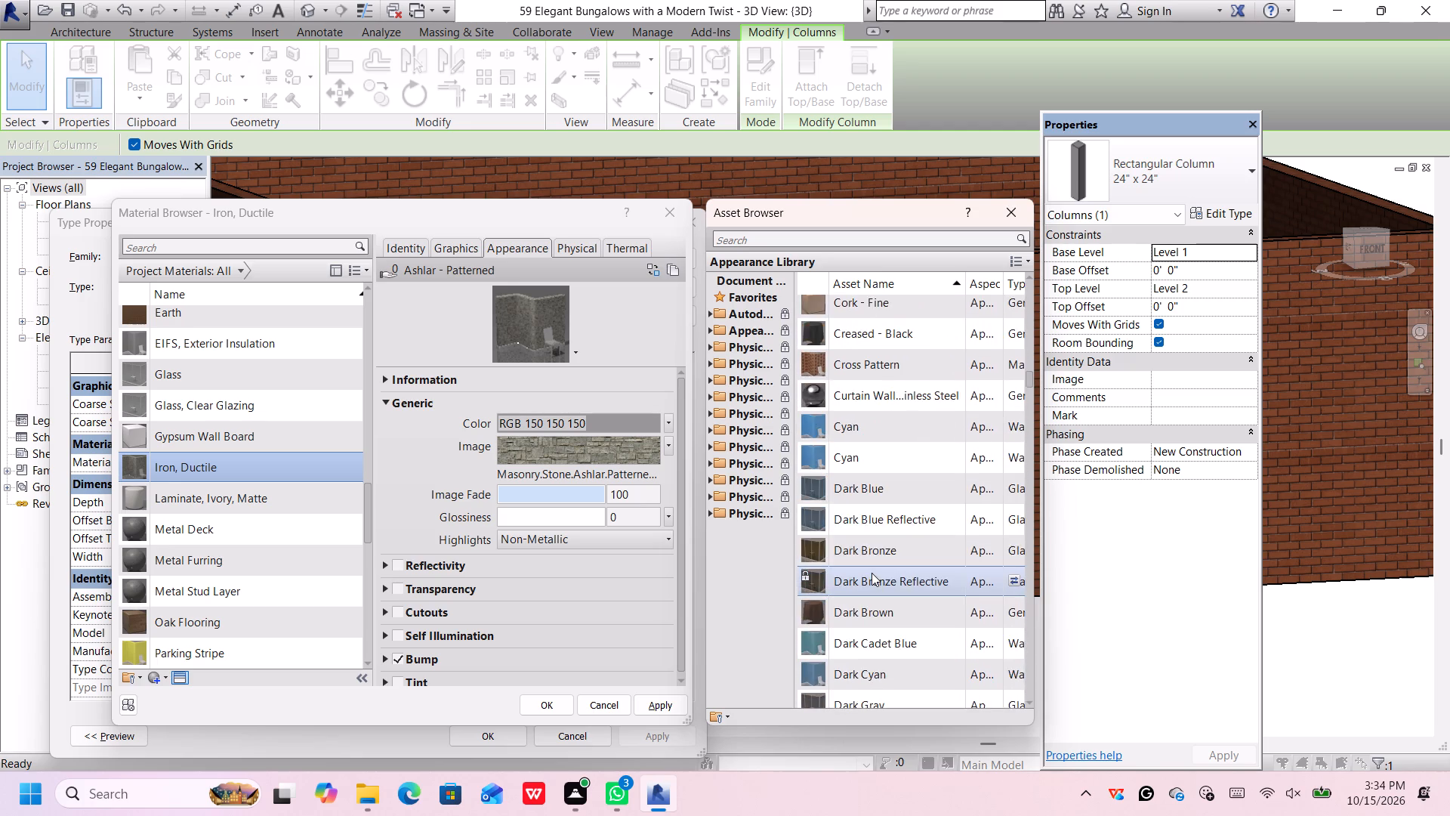
{"action": "scroll", "coordinate": [872, 573], "scroll_direction": "up", "scroll_amount": 2}
{"action": "scroll", "coordinate": [872, 573], "scroll_direction": "down", "scroll_amount": 6}
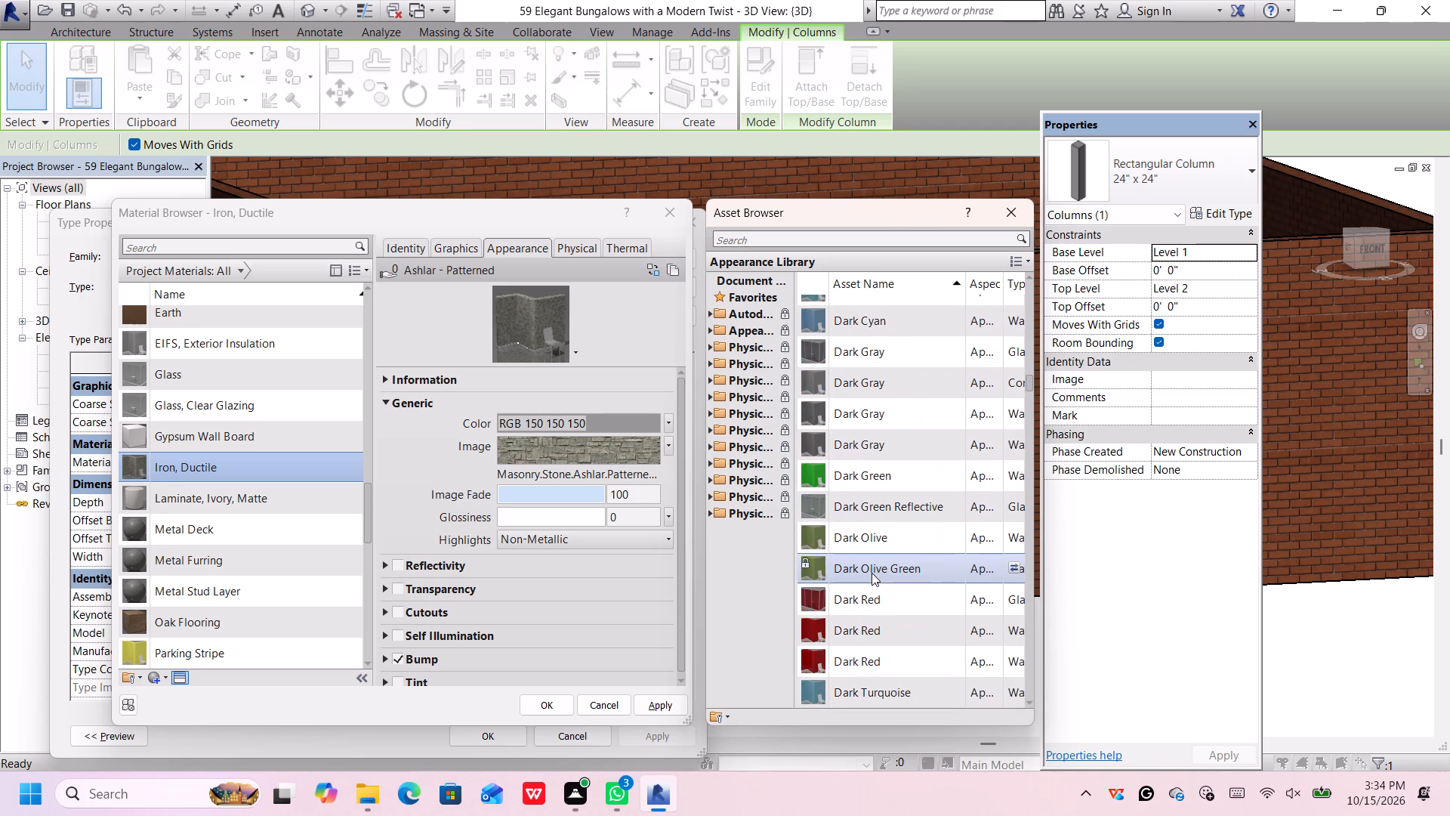
{"action": "scroll", "coordinate": [872, 573], "scroll_direction": "down", "scroll_amount": 11}
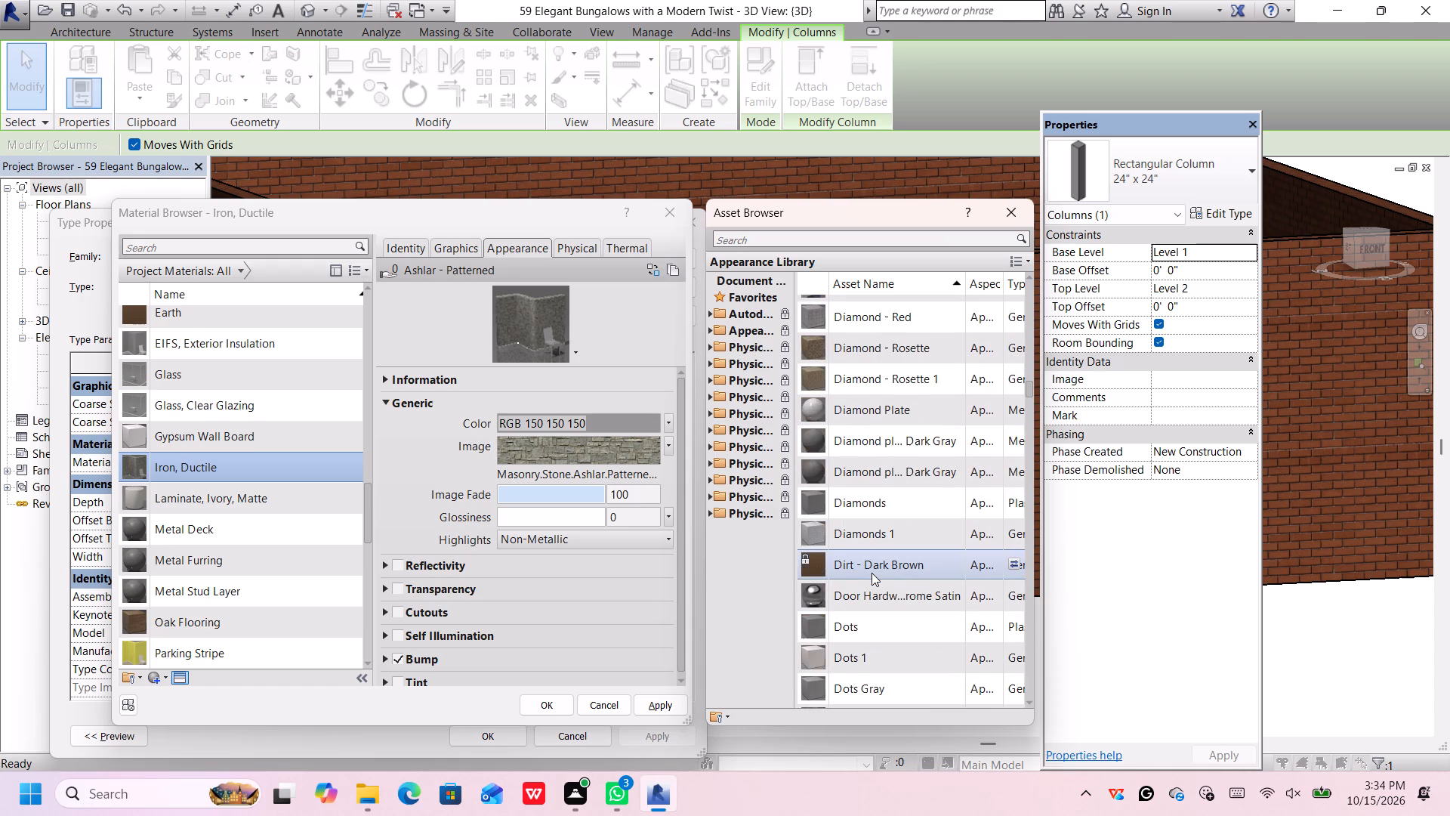
{"action": "scroll", "coordinate": [872, 573], "scroll_direction": "down", "scroll_amount": 4}
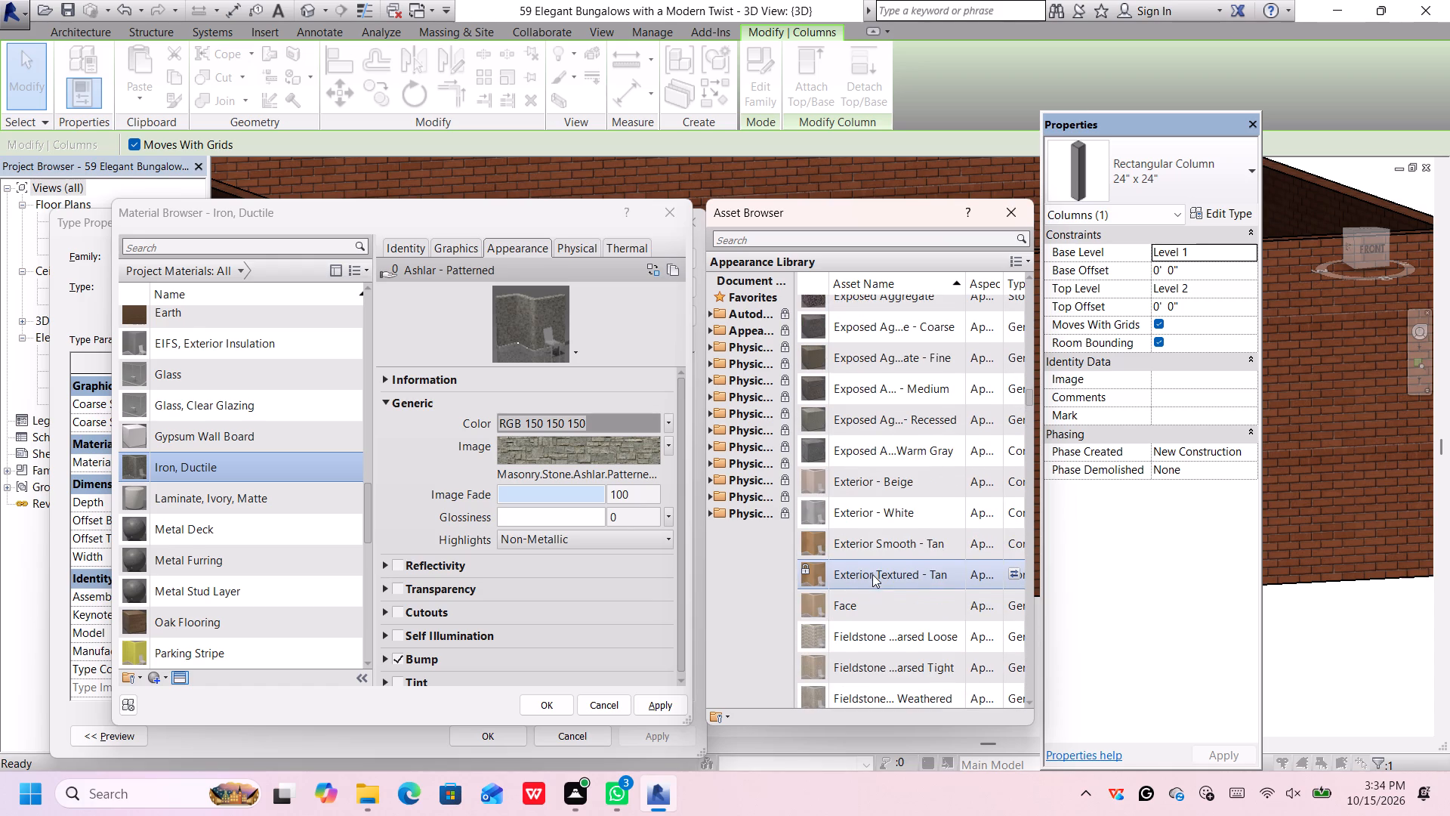
Accept Iron, Ductile with the Ashlar - Patterned appearance as the column type's material and deselect the column.
{"action": "left_click", "coordinate": [543, 706]}
{"action": "left_click", "coordinate": [504, 732]}
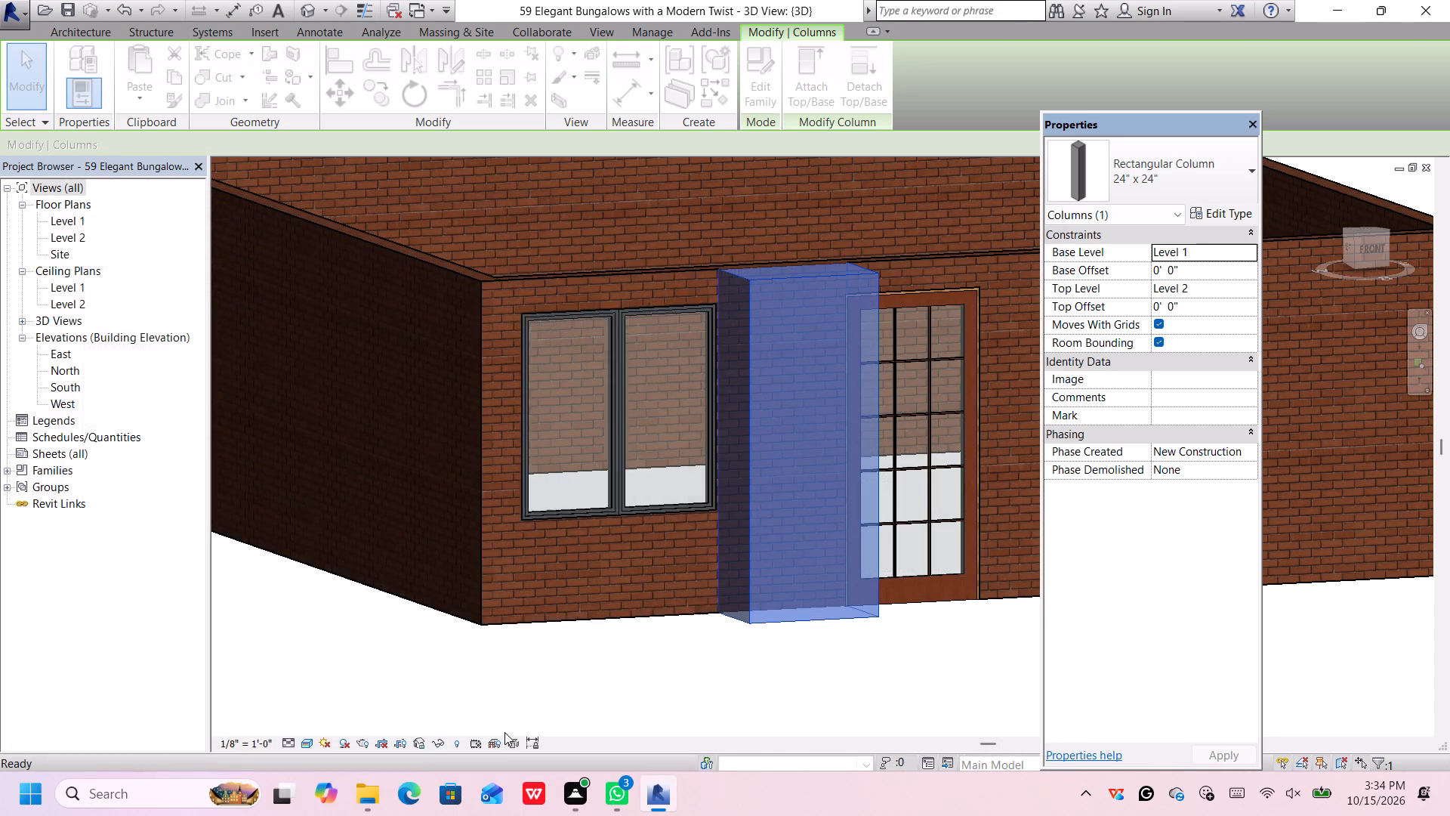
{"action": "left_click", "coordinate": [745, 648]}
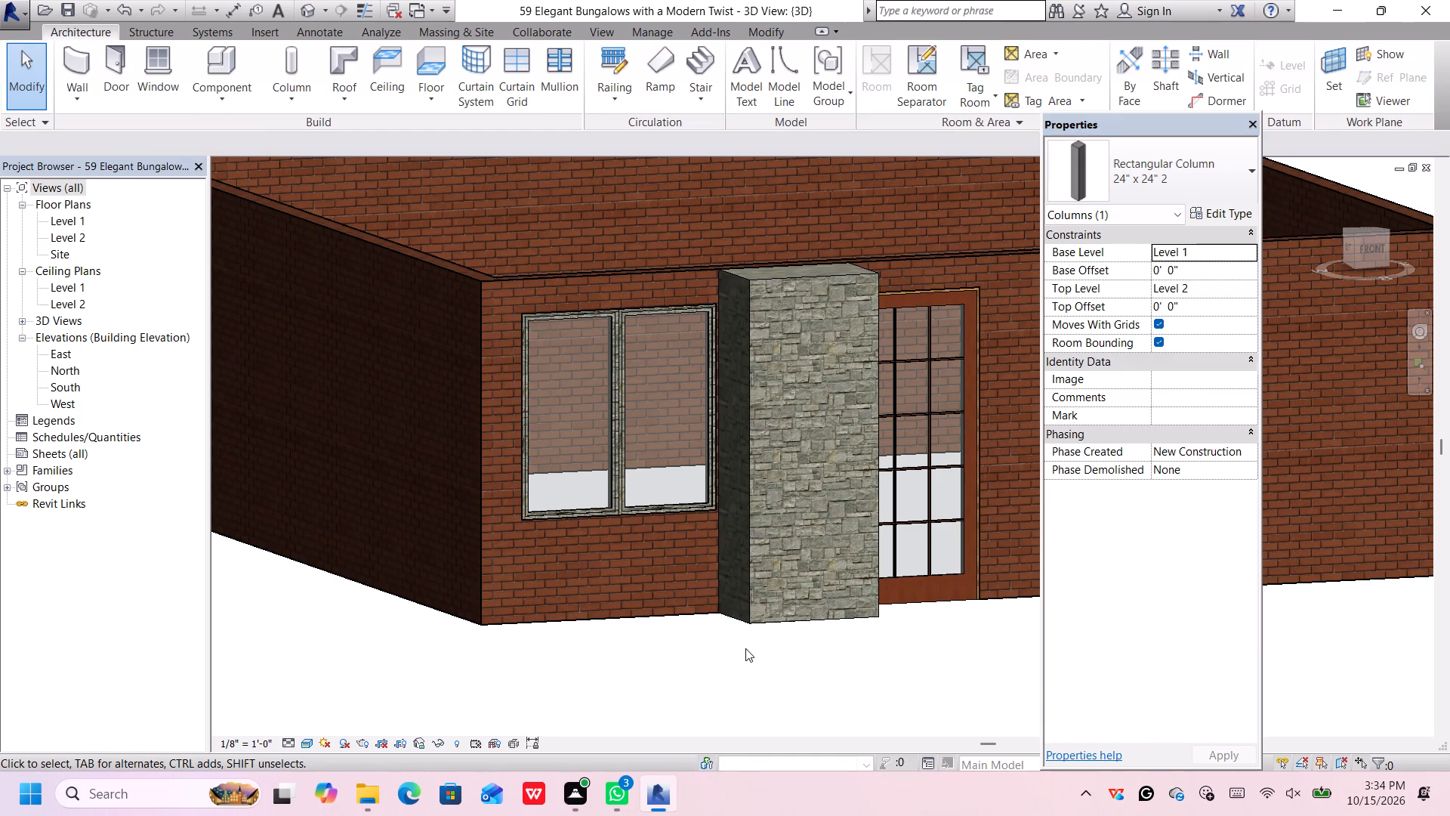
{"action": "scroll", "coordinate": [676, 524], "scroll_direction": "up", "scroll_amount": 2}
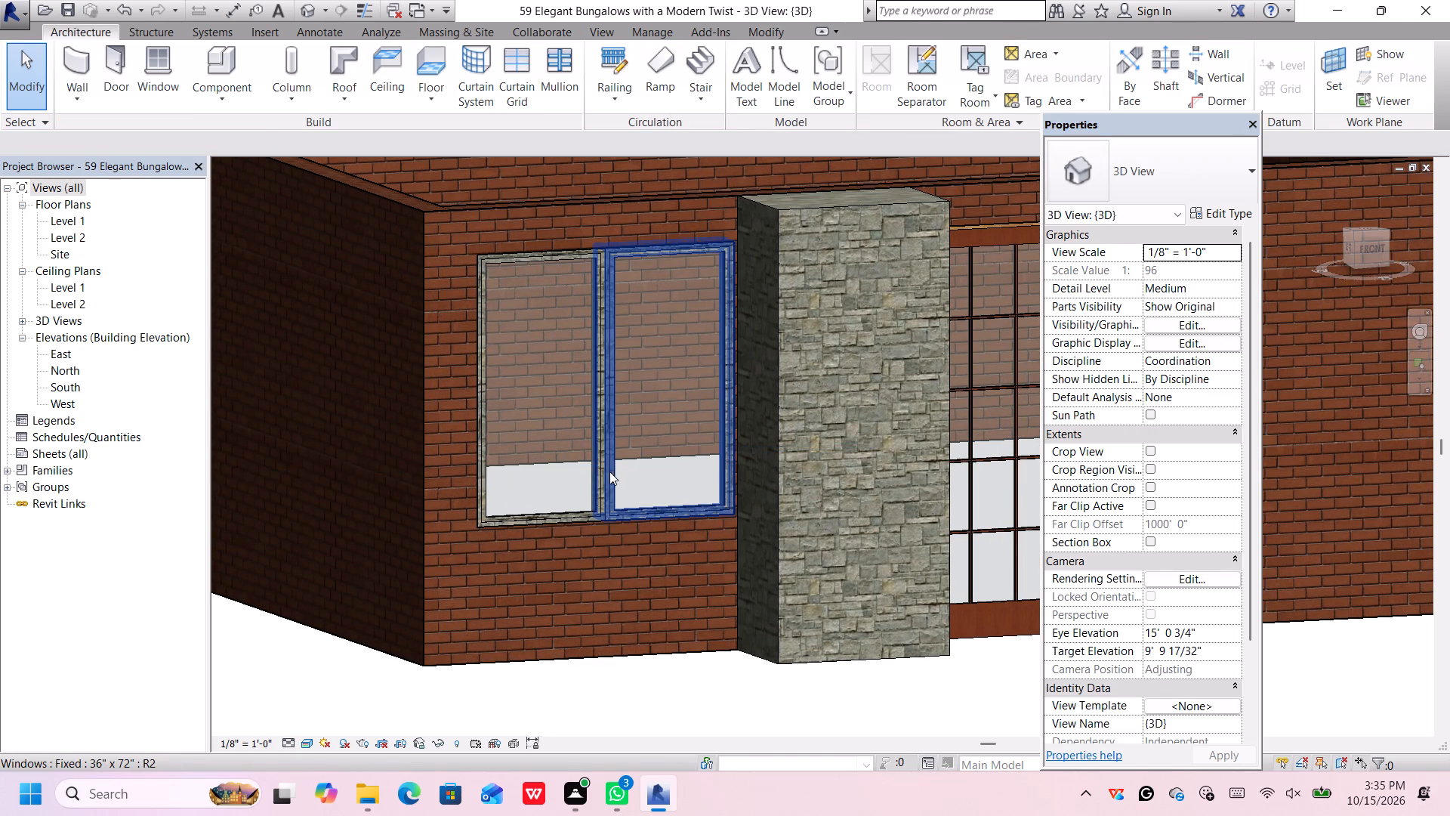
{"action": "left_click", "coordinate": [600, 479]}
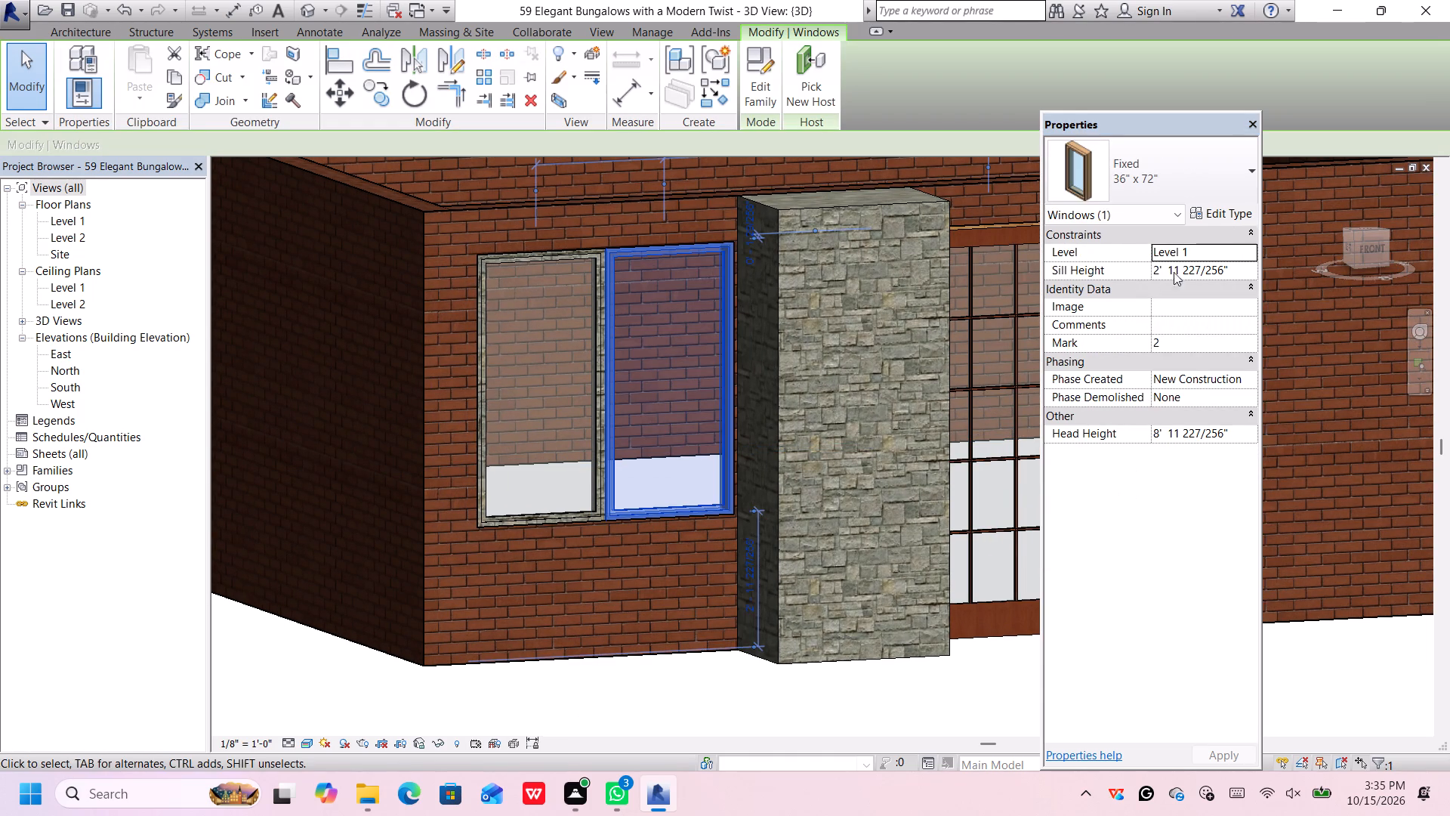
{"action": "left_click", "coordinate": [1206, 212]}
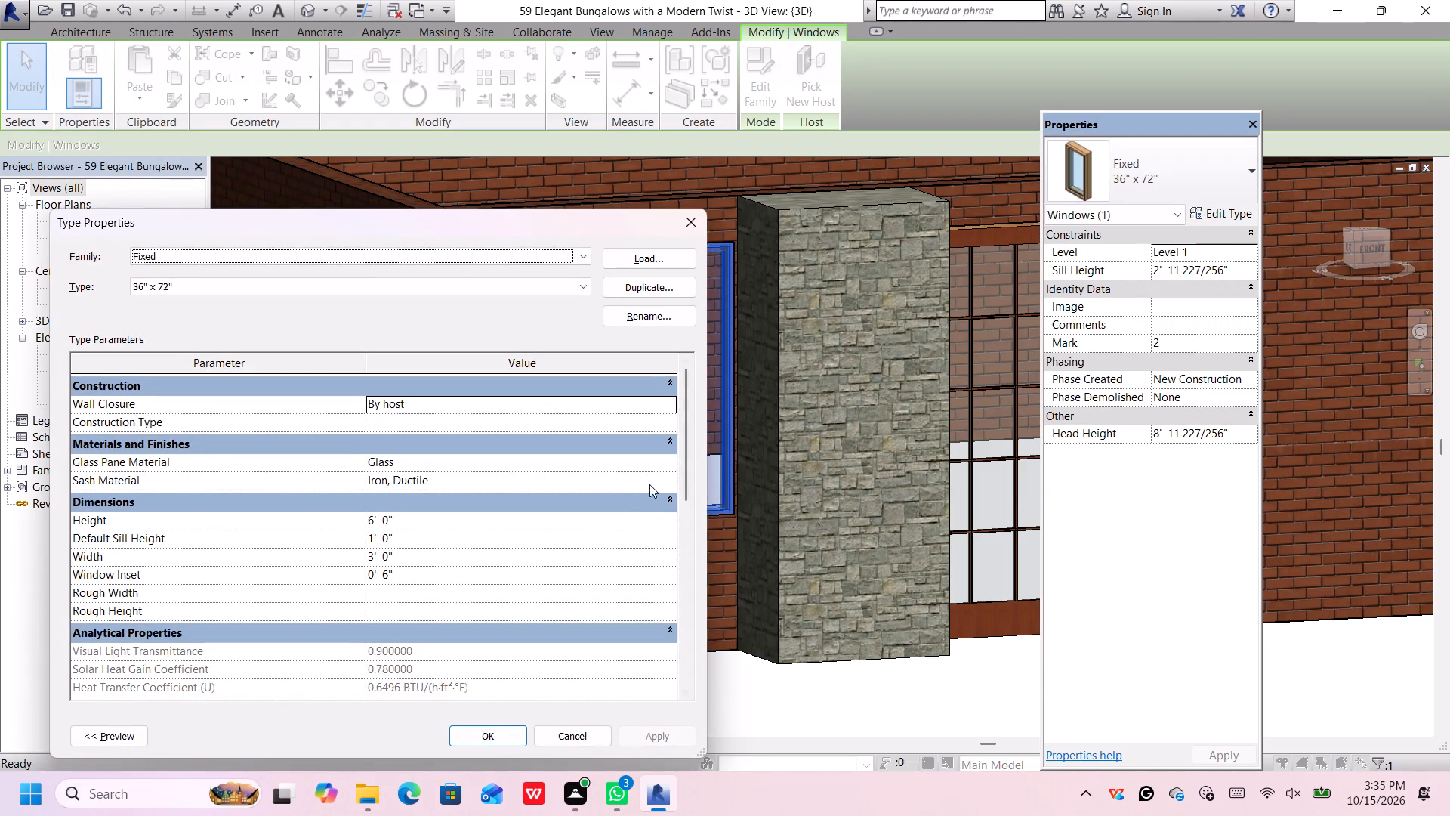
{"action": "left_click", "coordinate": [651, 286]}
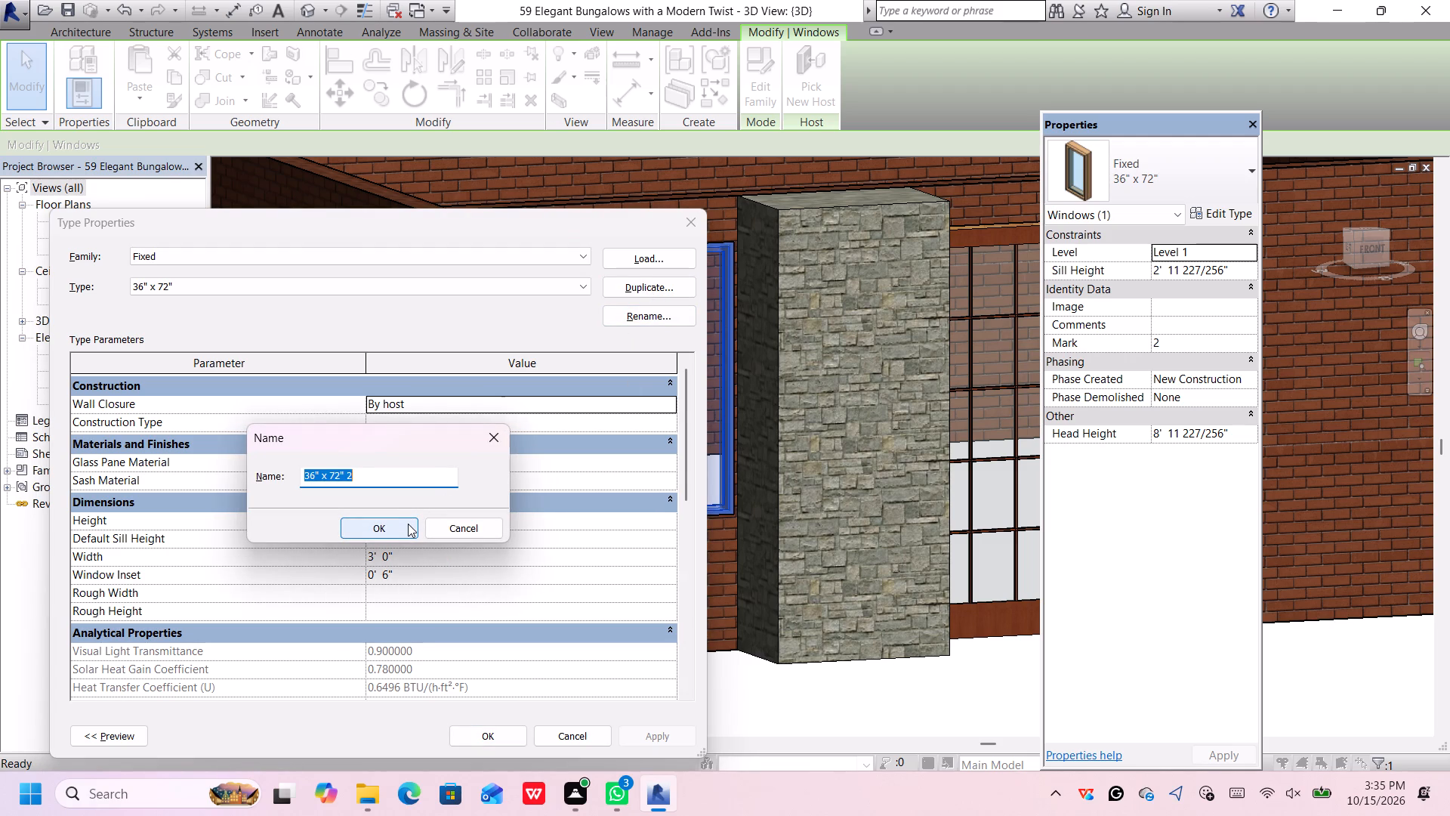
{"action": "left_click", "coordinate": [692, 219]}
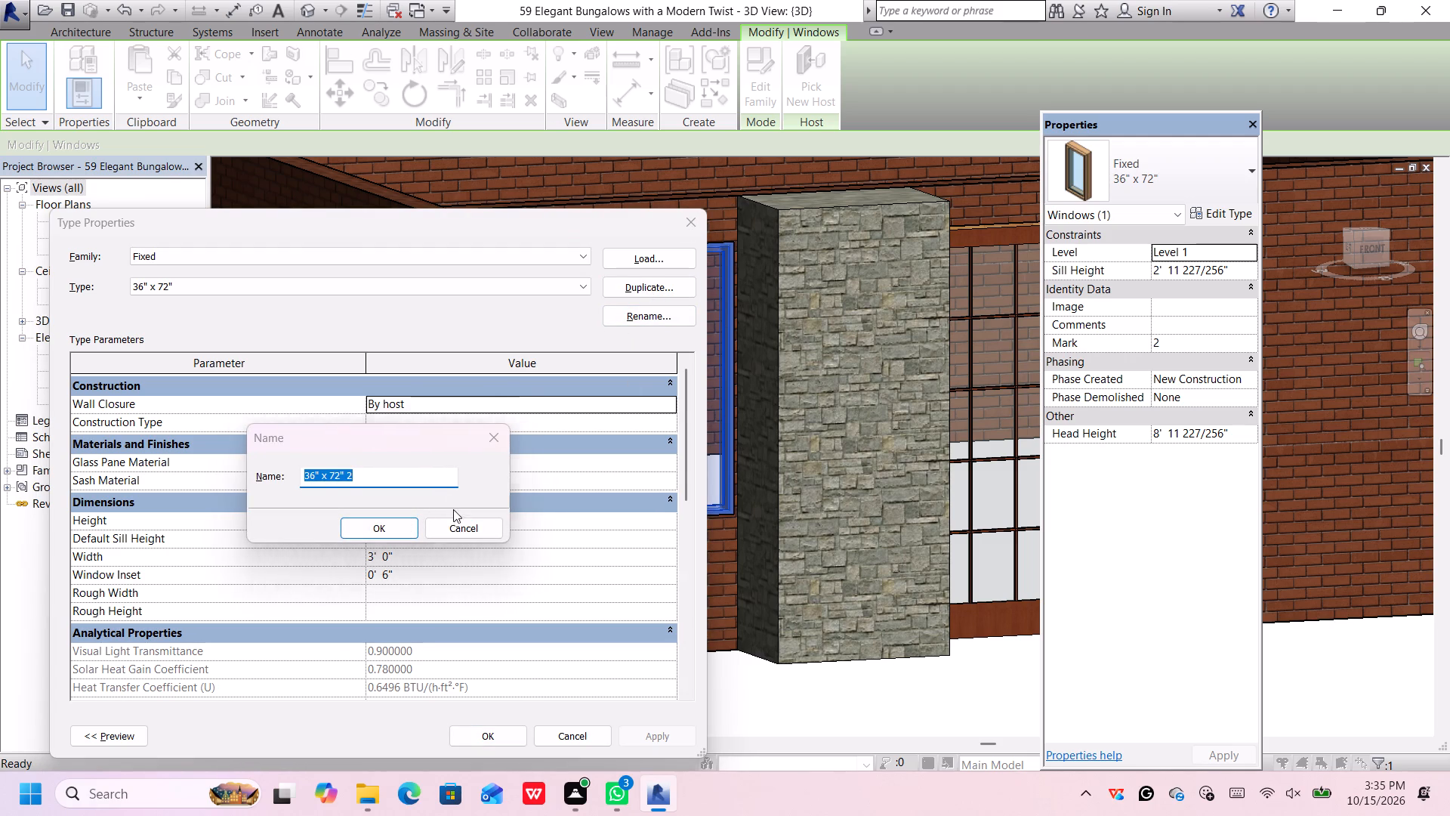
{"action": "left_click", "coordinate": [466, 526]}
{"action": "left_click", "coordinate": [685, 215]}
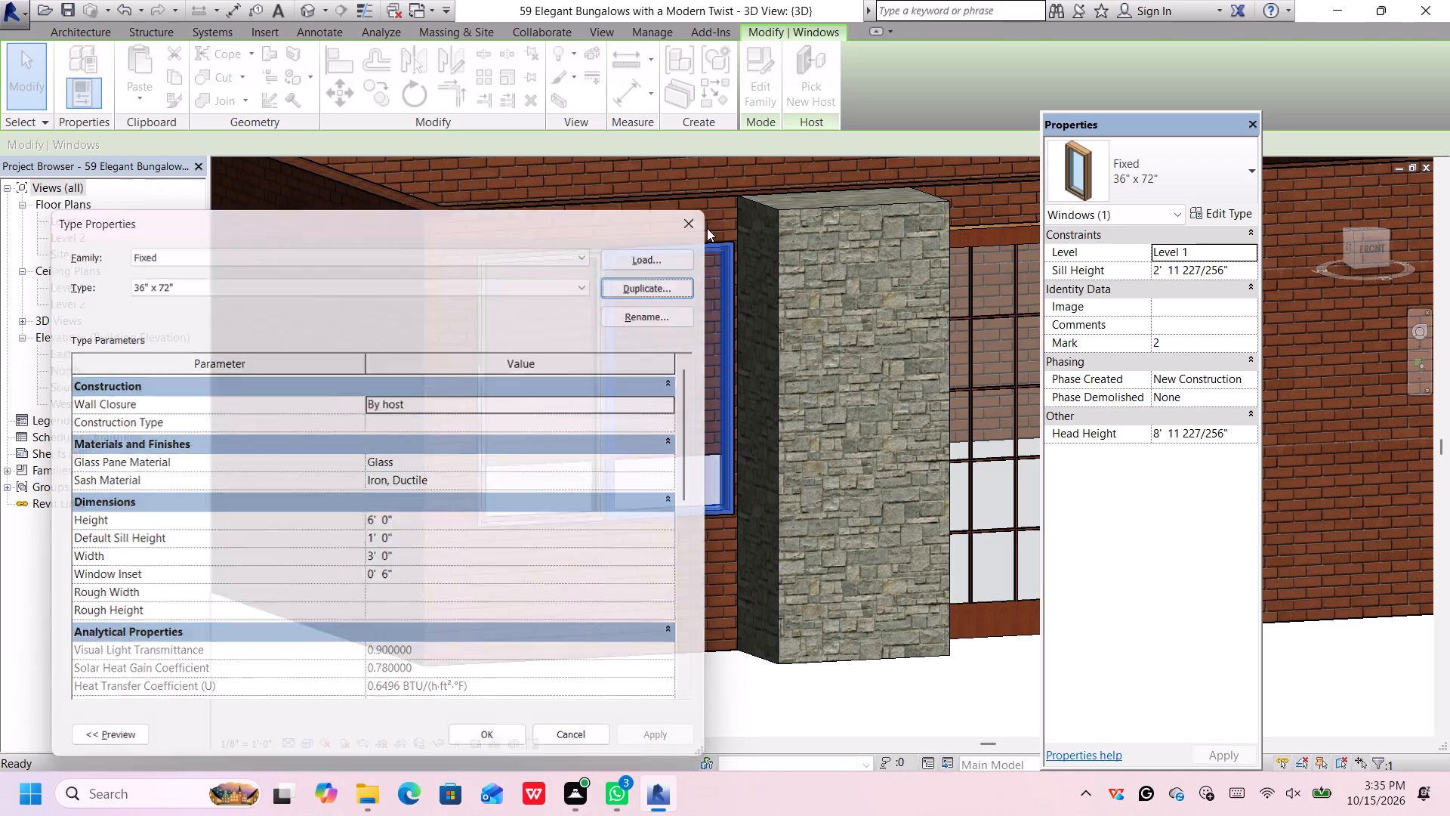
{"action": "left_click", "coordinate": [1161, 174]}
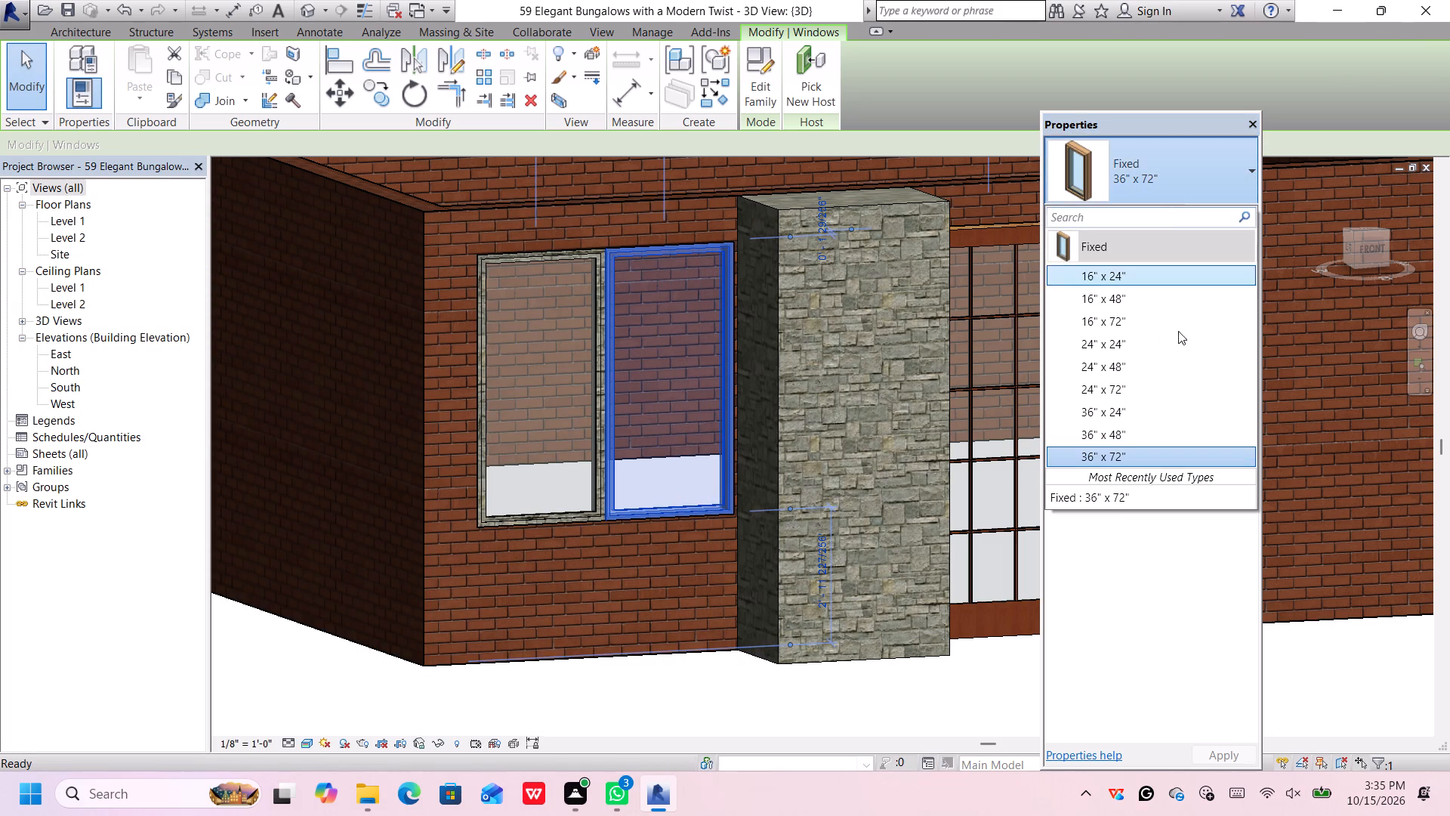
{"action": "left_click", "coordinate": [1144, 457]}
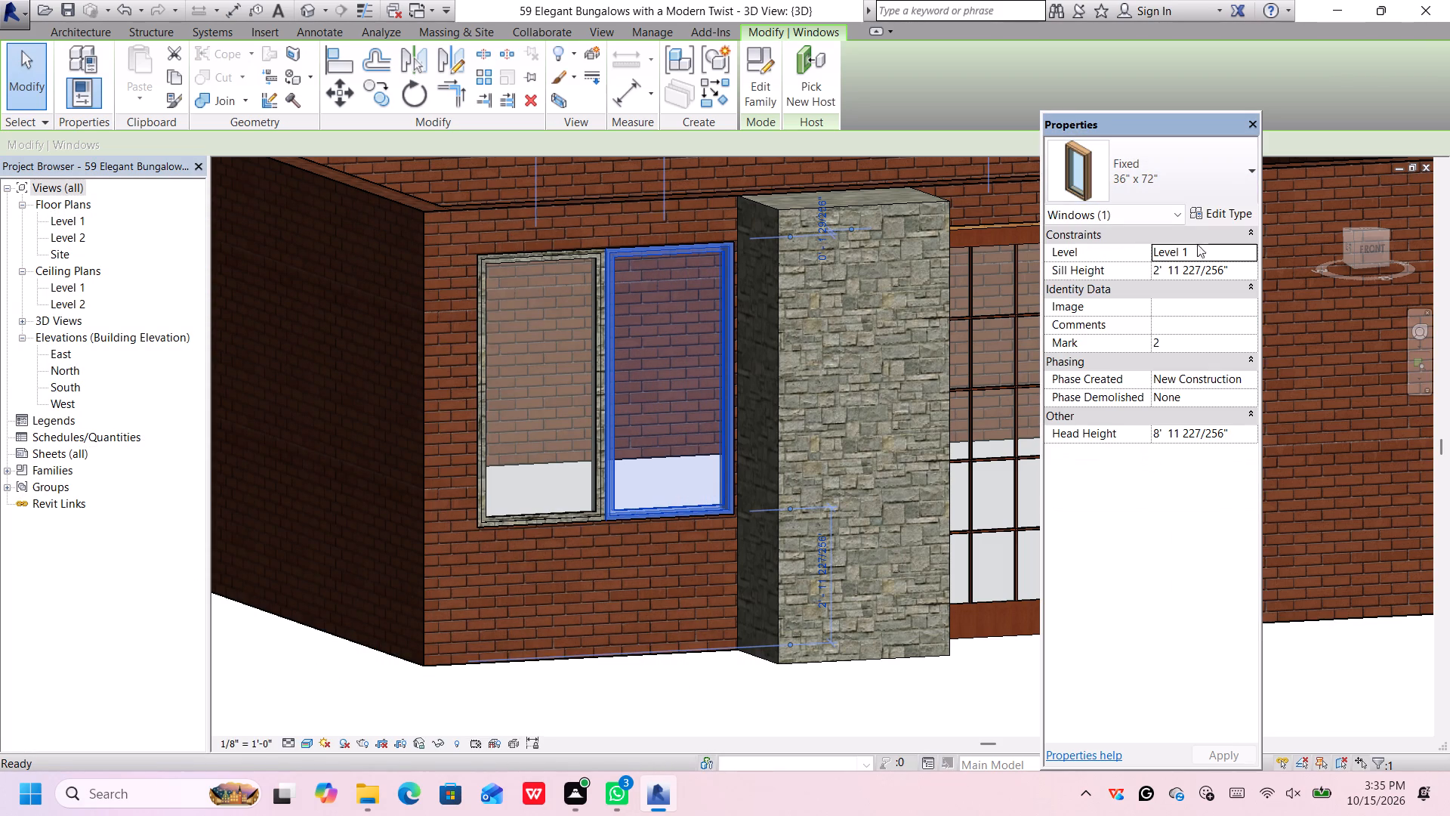
Duplicate the selected fixed window's type as 36" x 72" 2.
{"action": "left_click", "coordinate": [1221, 212]}
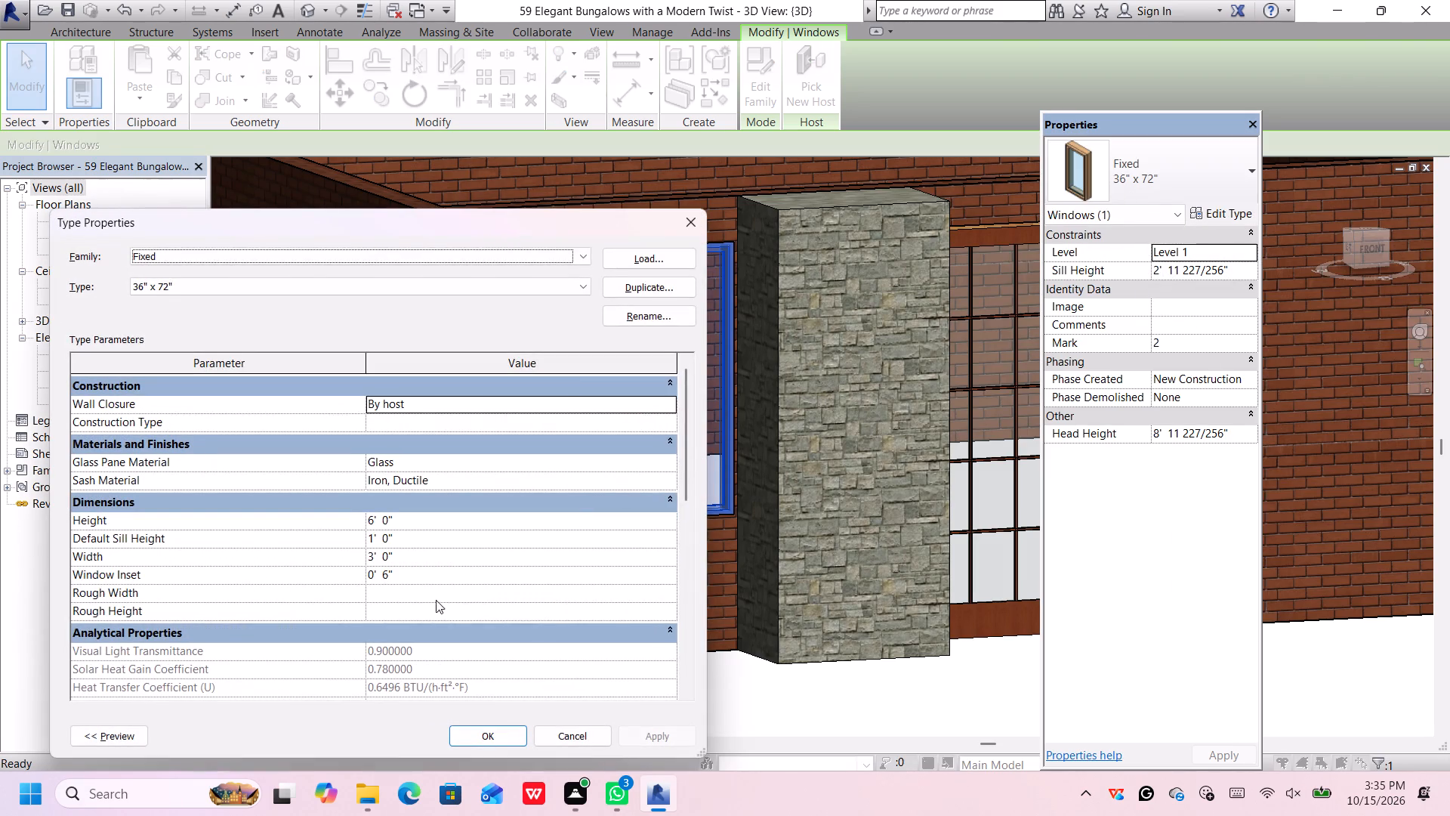
{"action": "left_click", "coordinate": [640, 287]}
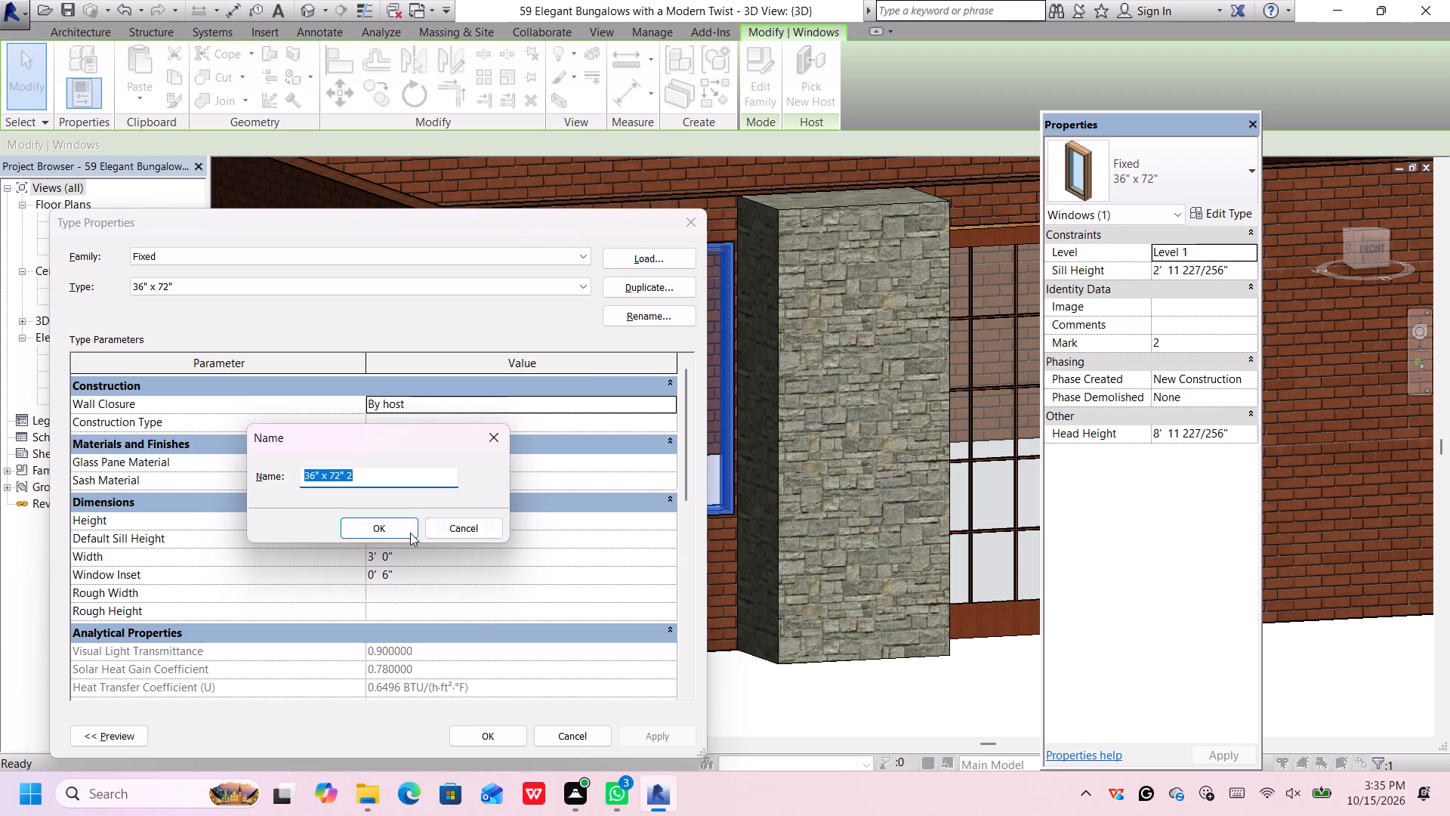
{"action": "left_click", "coordinate": [391, 528]}
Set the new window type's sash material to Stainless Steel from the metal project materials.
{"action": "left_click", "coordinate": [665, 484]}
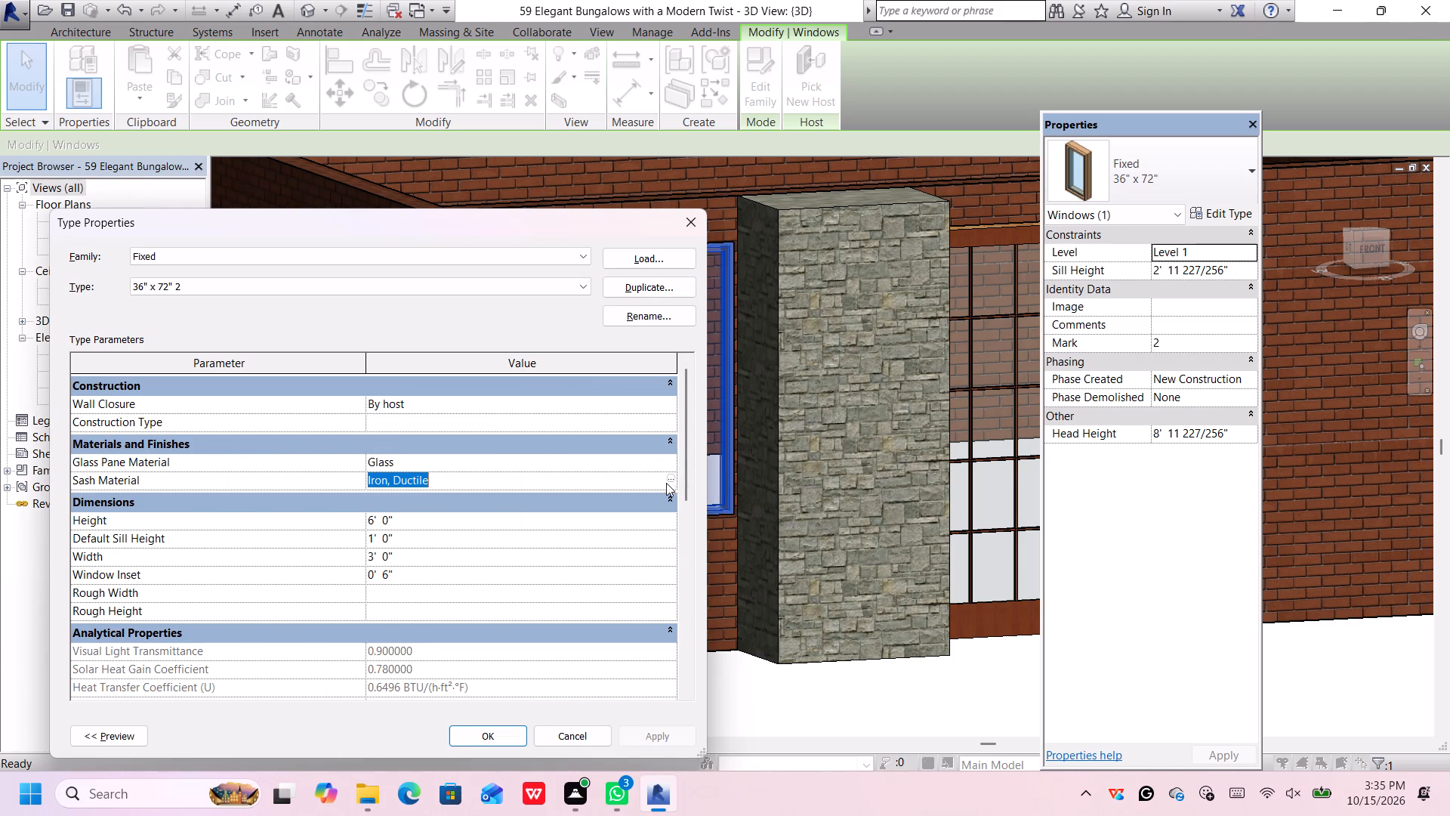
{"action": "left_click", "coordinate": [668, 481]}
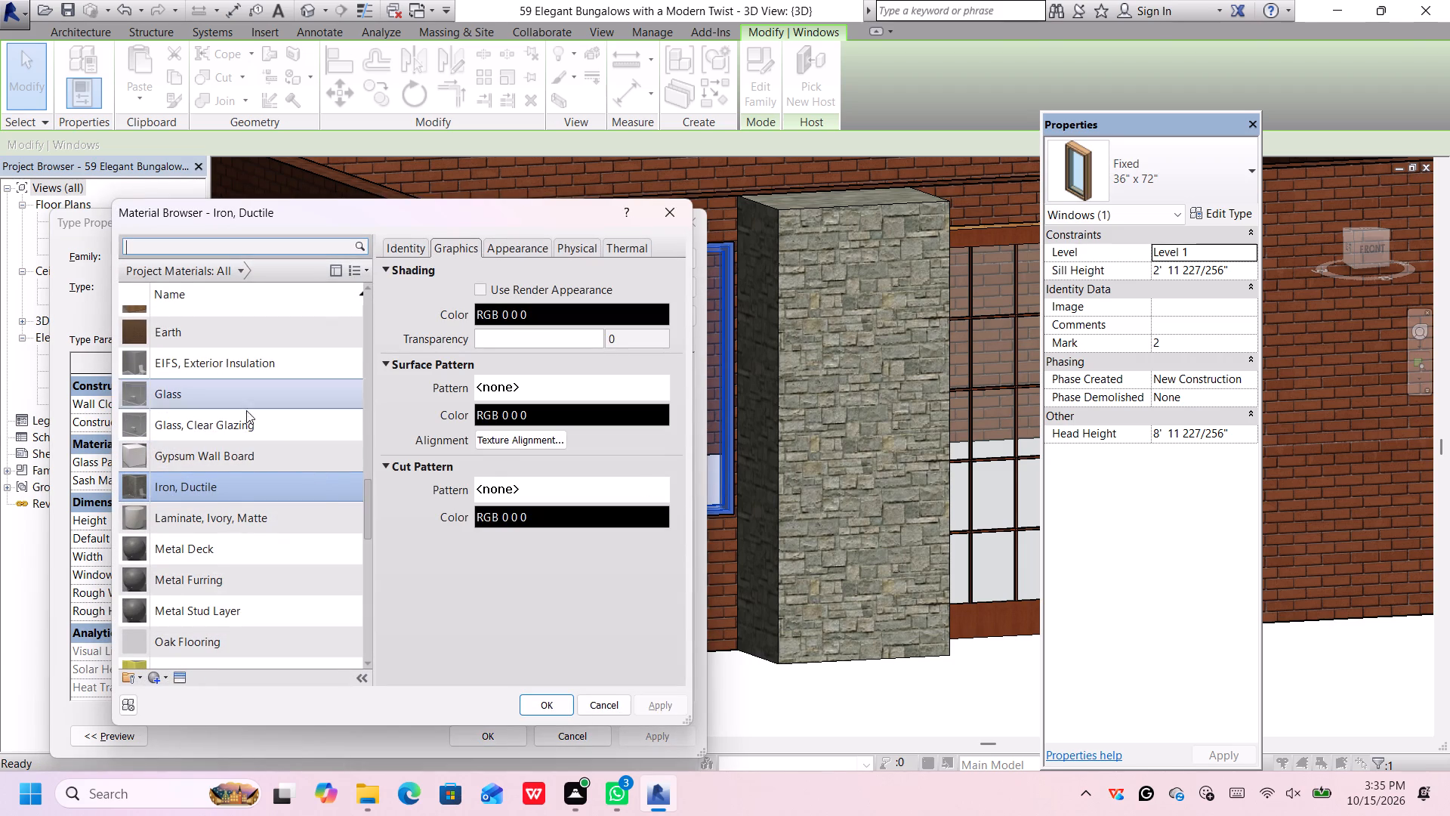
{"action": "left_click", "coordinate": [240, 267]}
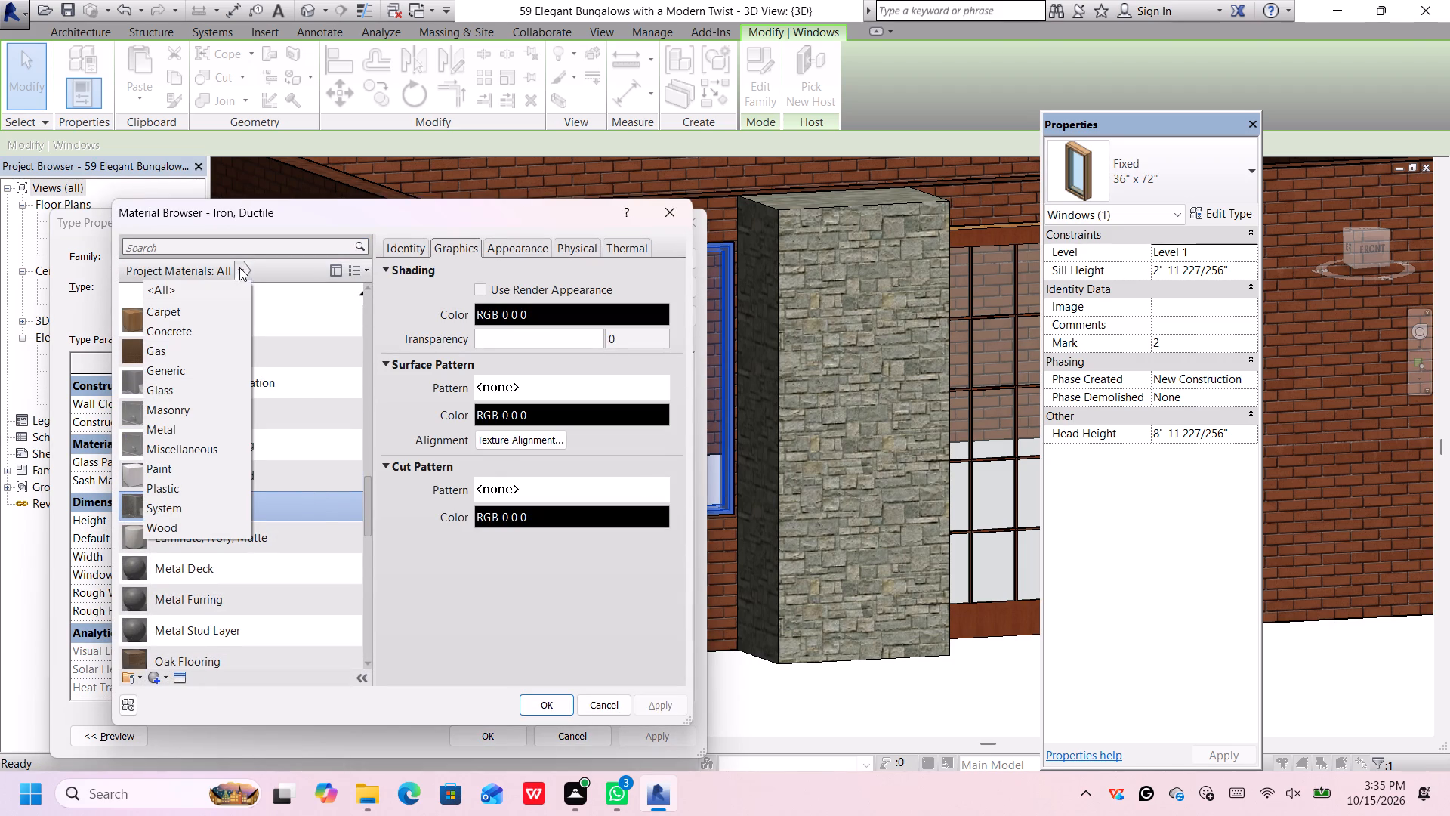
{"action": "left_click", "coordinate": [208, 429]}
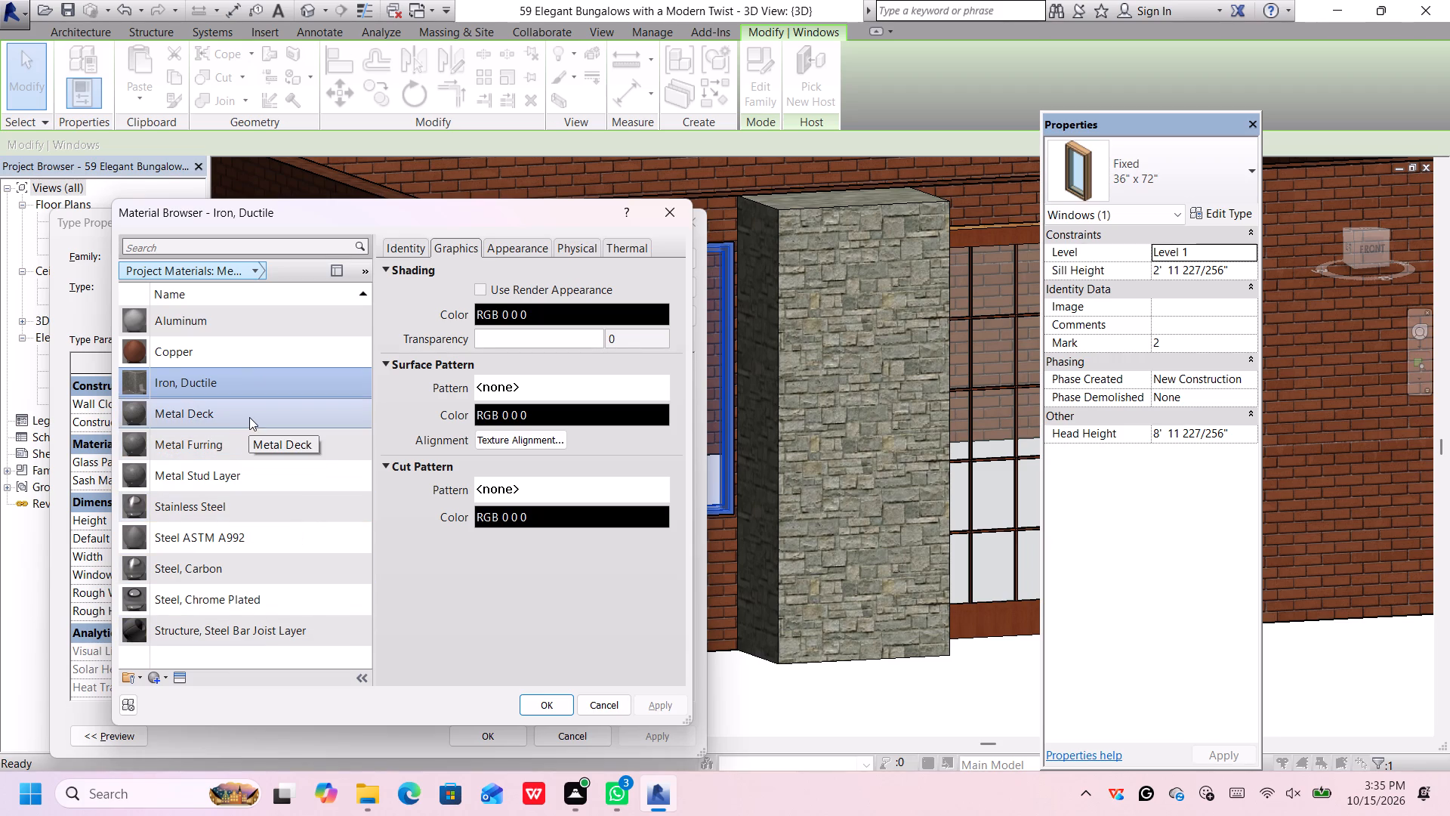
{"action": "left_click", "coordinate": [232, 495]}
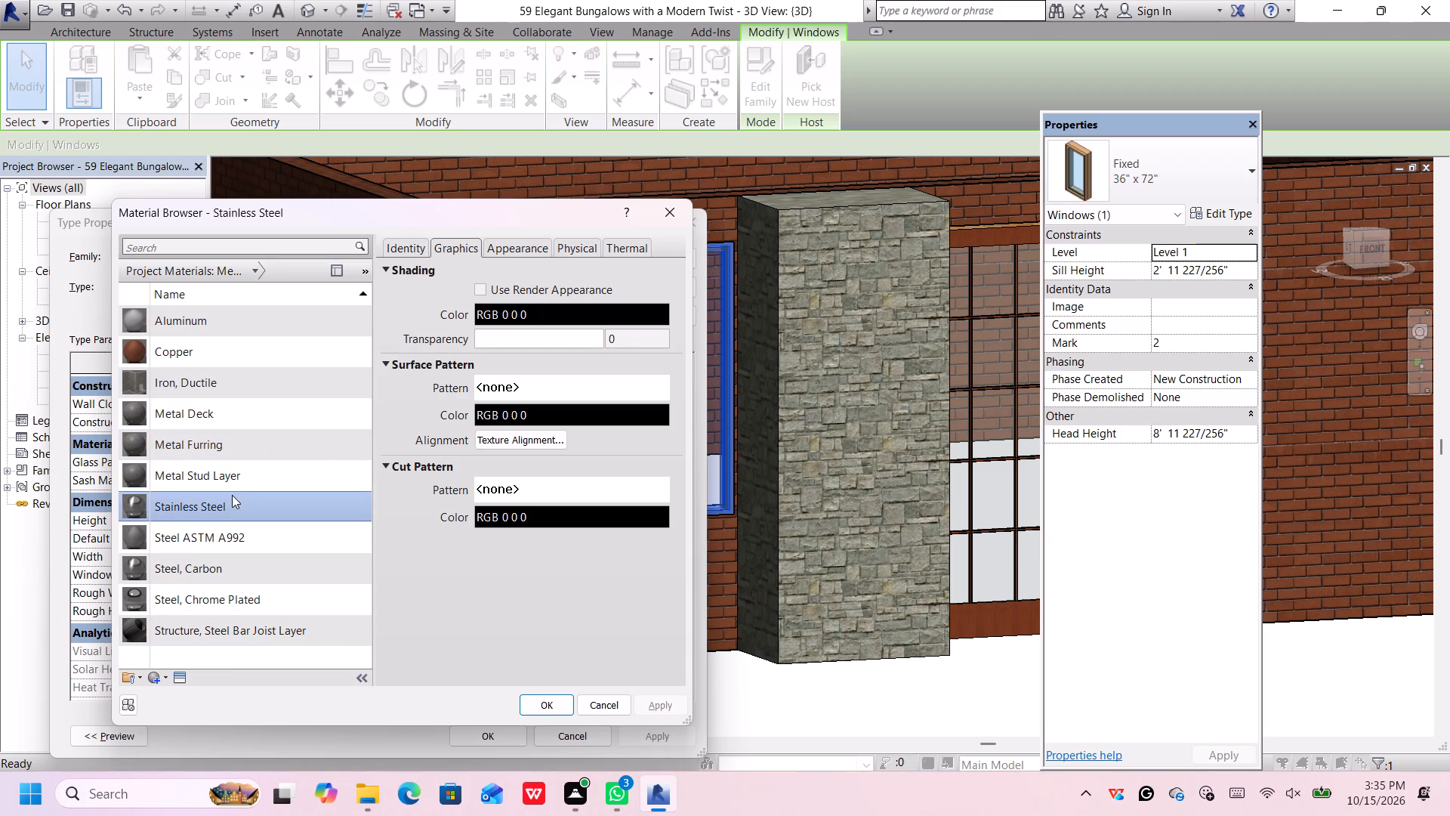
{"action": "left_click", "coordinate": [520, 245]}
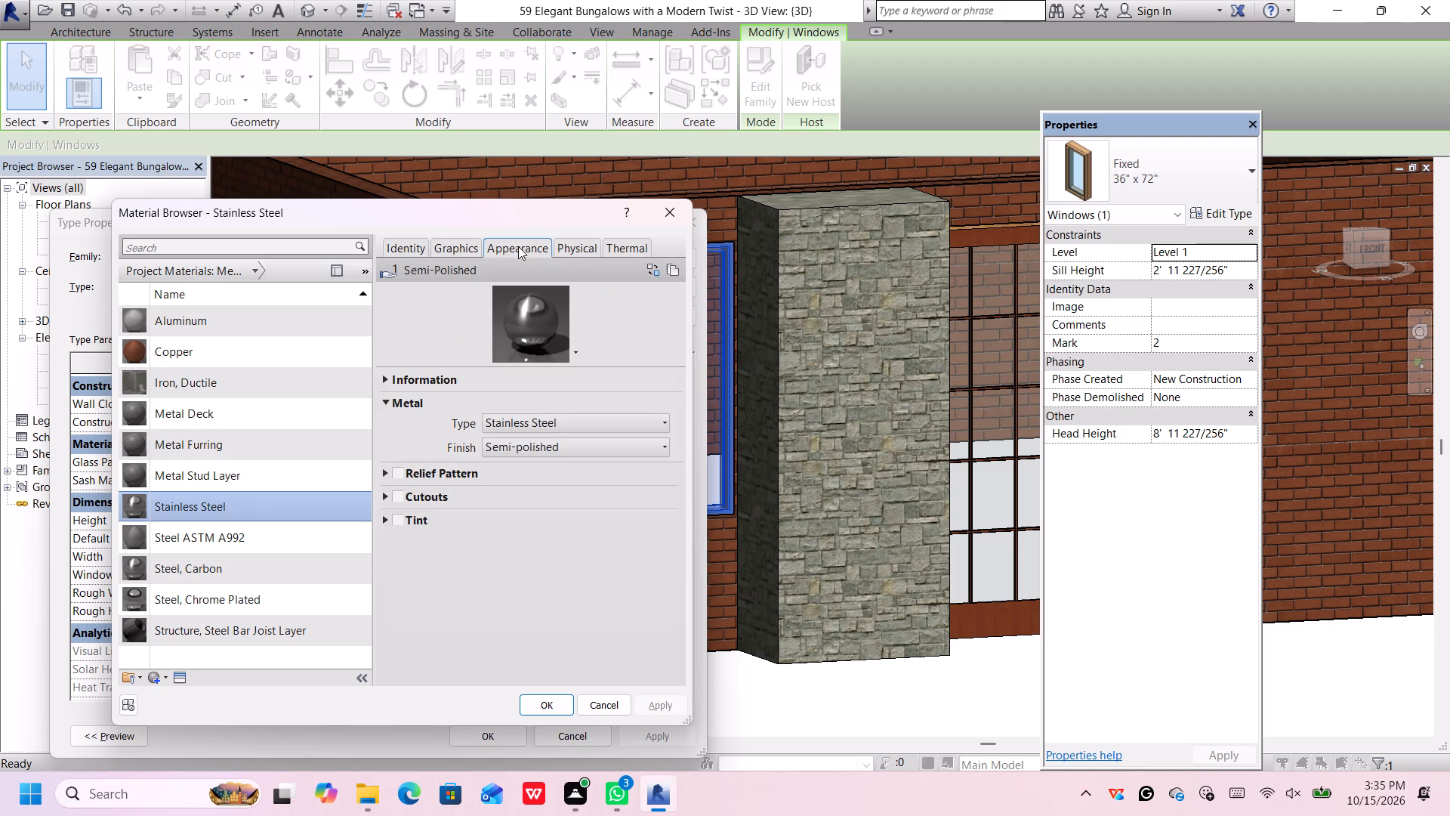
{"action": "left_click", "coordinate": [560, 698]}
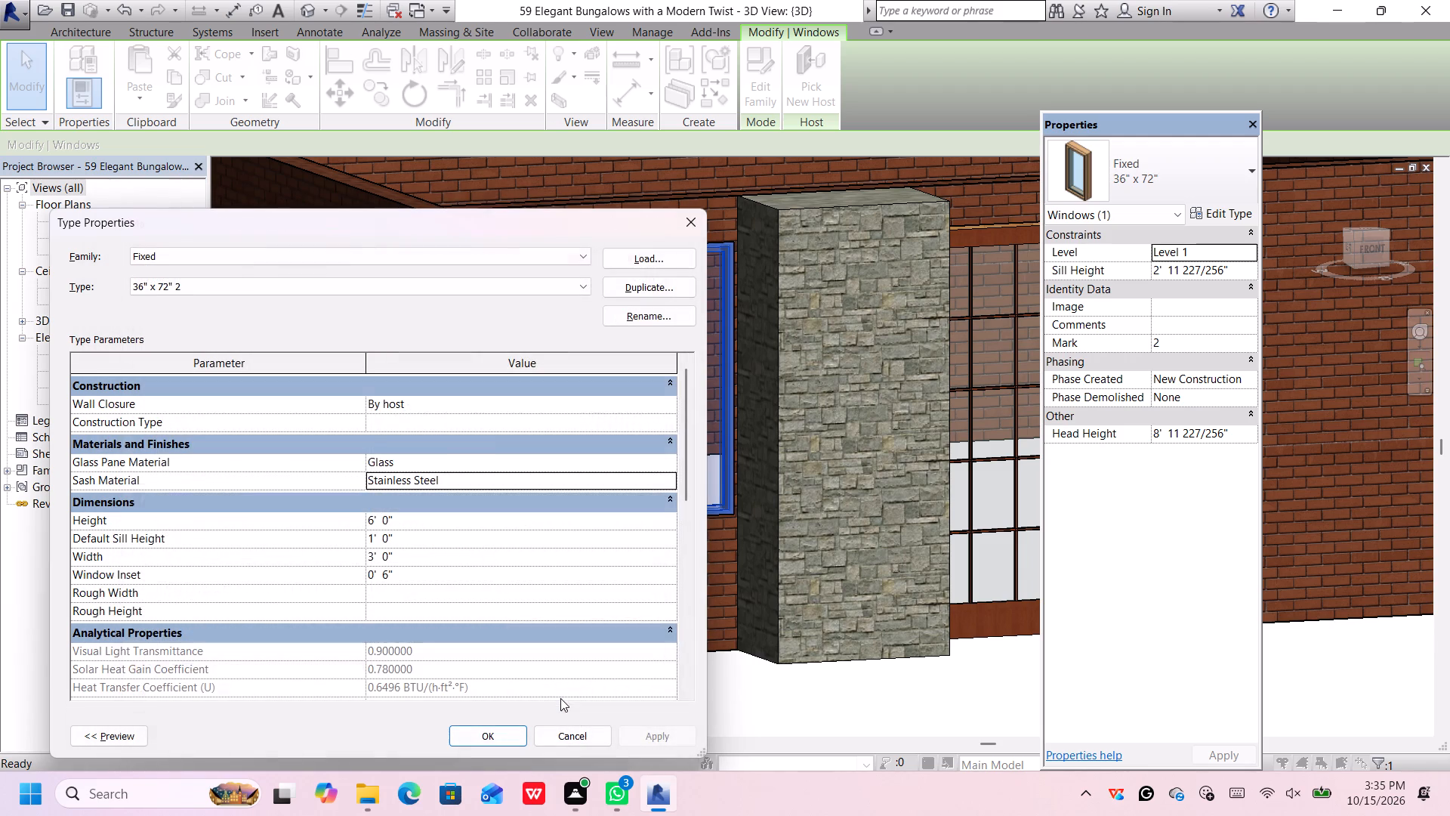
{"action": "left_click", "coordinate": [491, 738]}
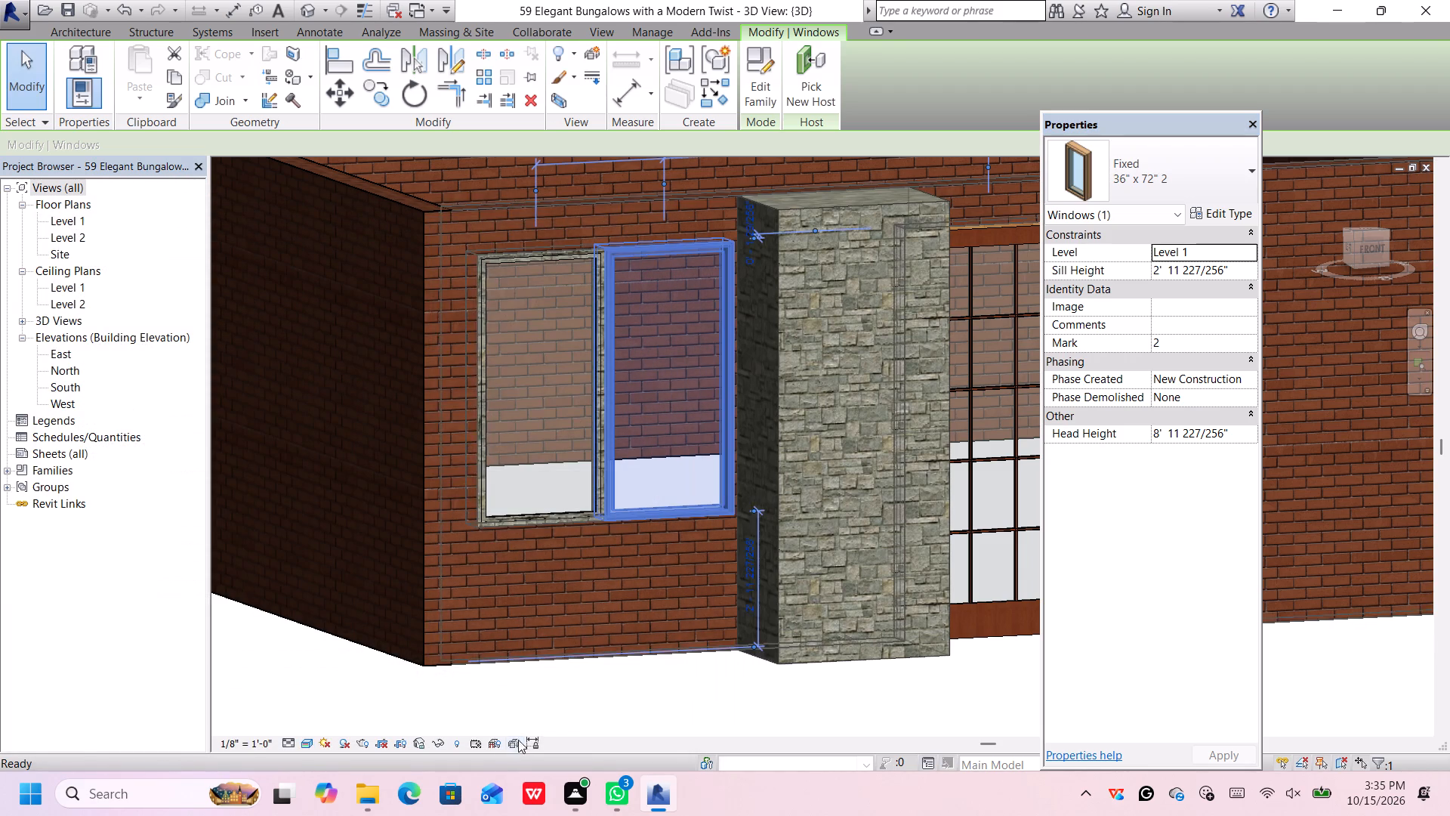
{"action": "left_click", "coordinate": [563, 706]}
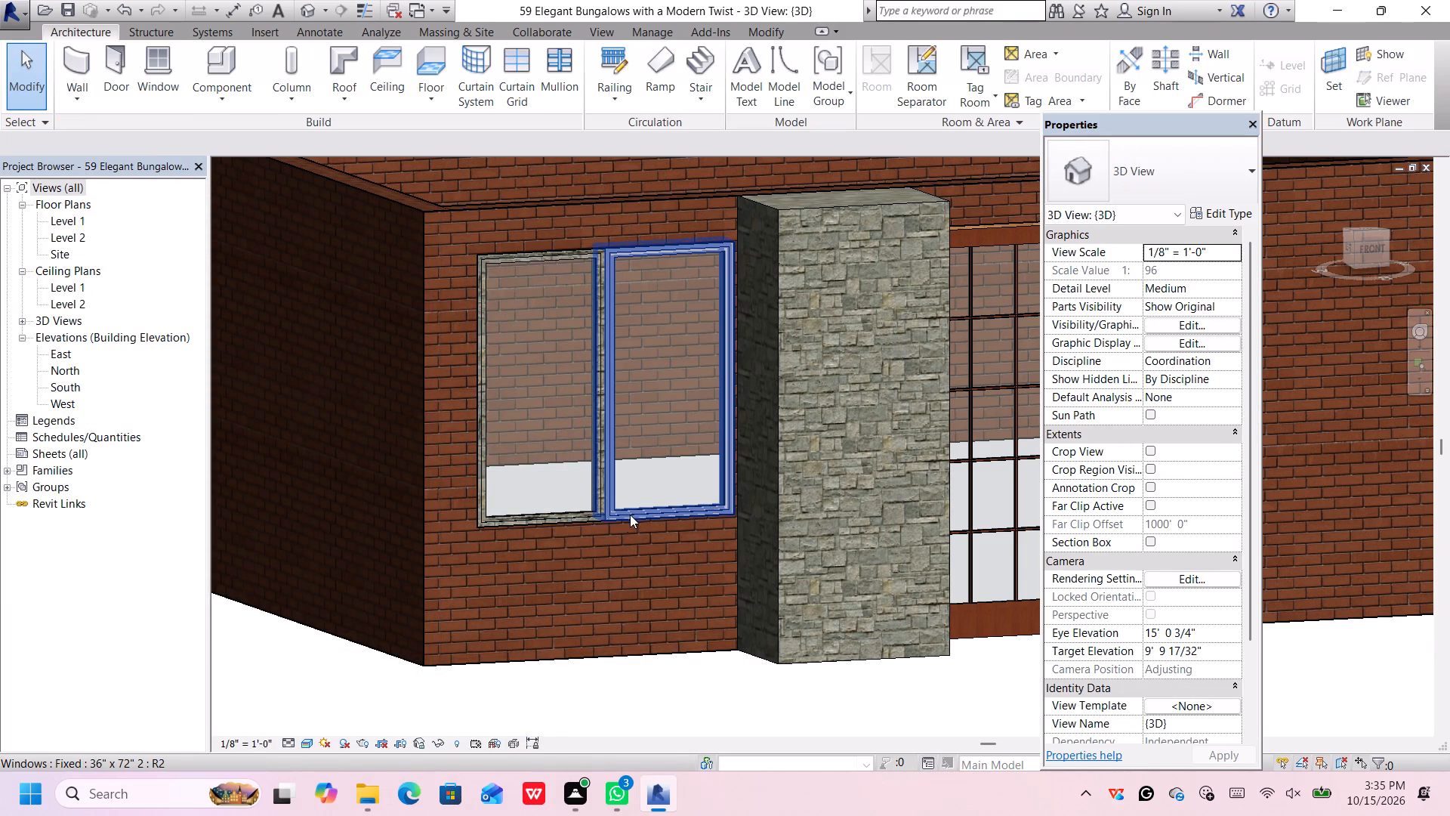
Set the sash material of the 36" x 72" 2 window type to Roofing, EPDM Membrane.
{"action": "left_click", "coordinate": [631, 512]}
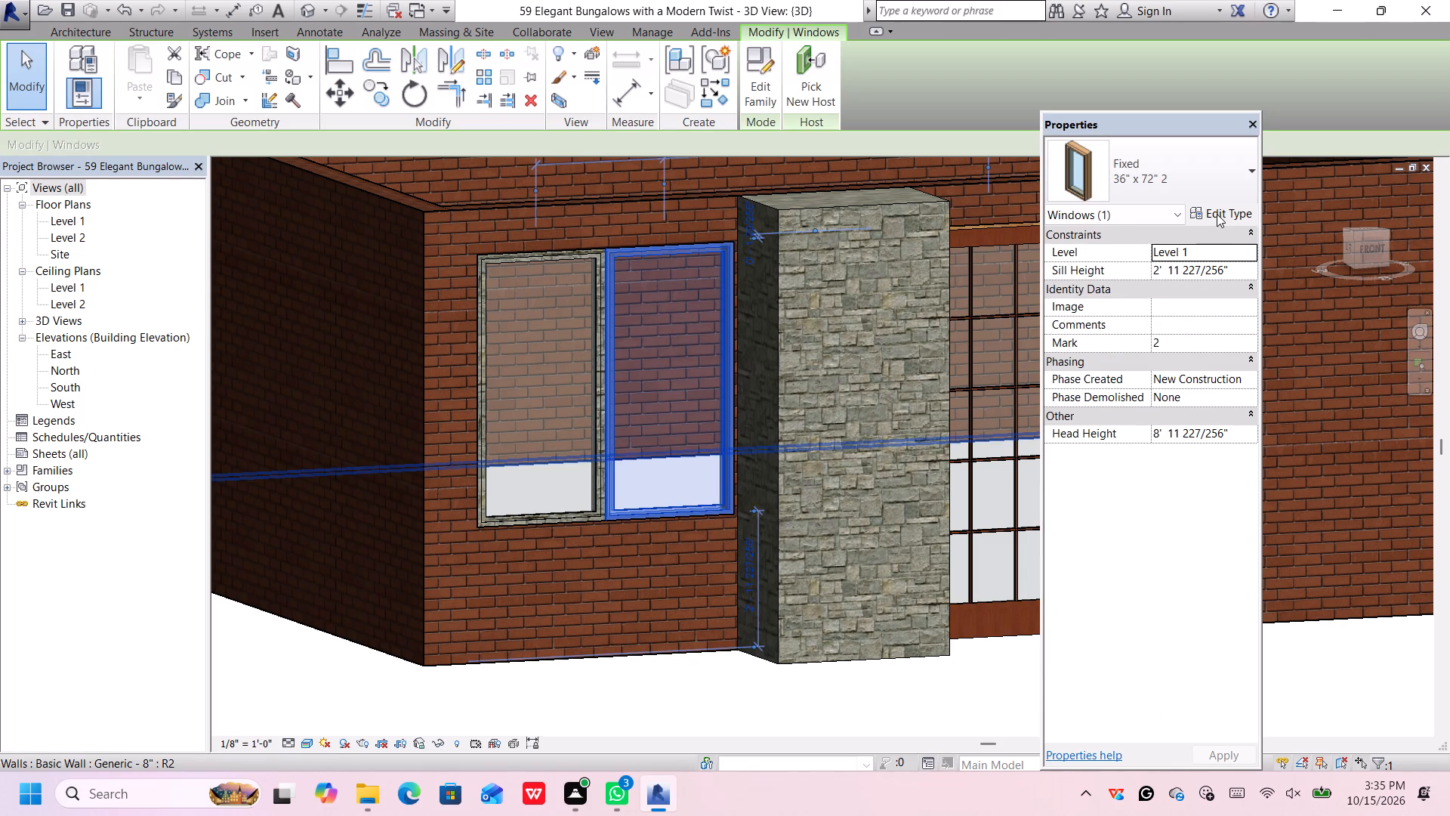
{"action": "left_click", "coordinate": [1217, 214]}
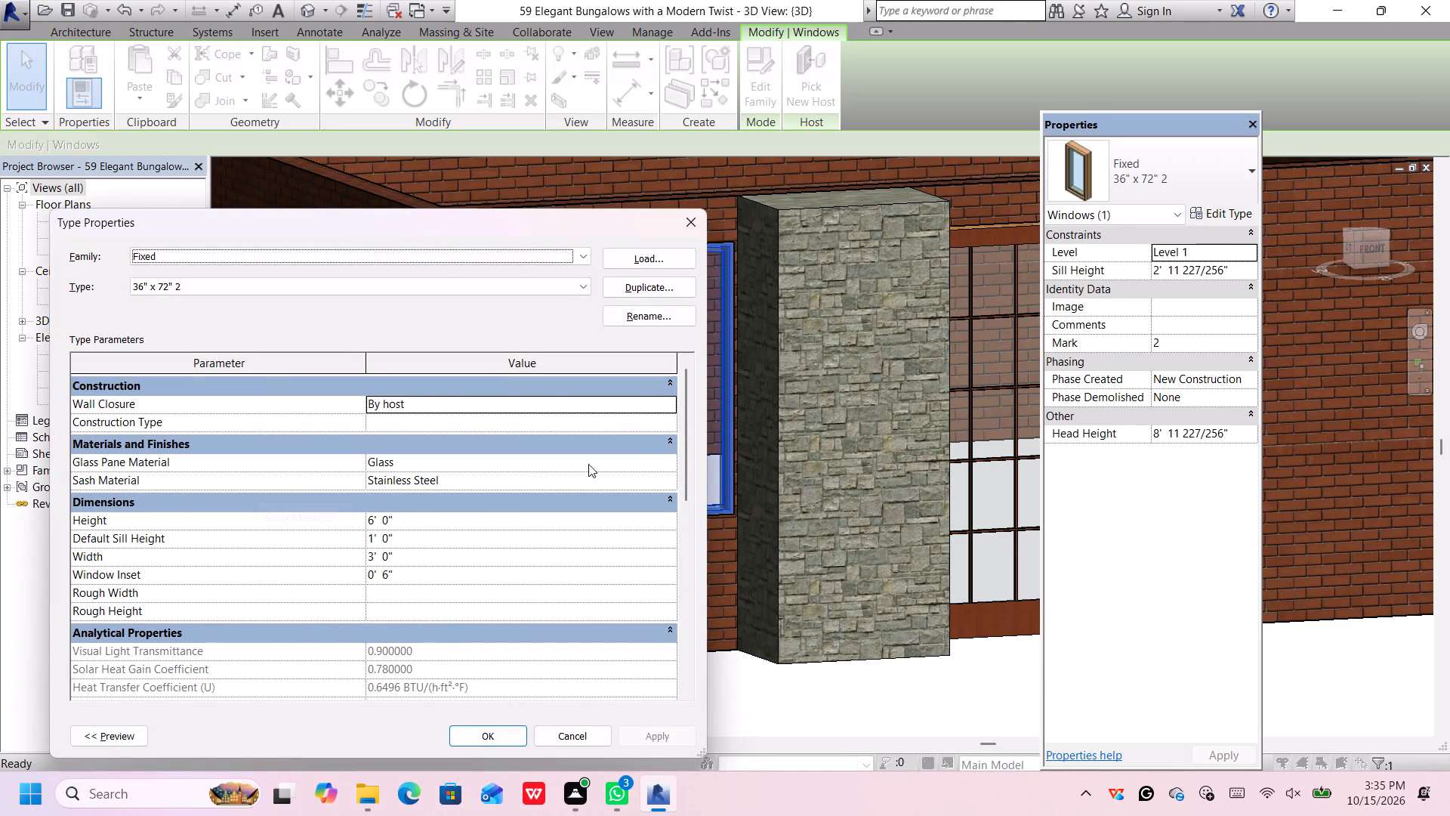
{"action": "left_click", "coordinate": [669, 479]}
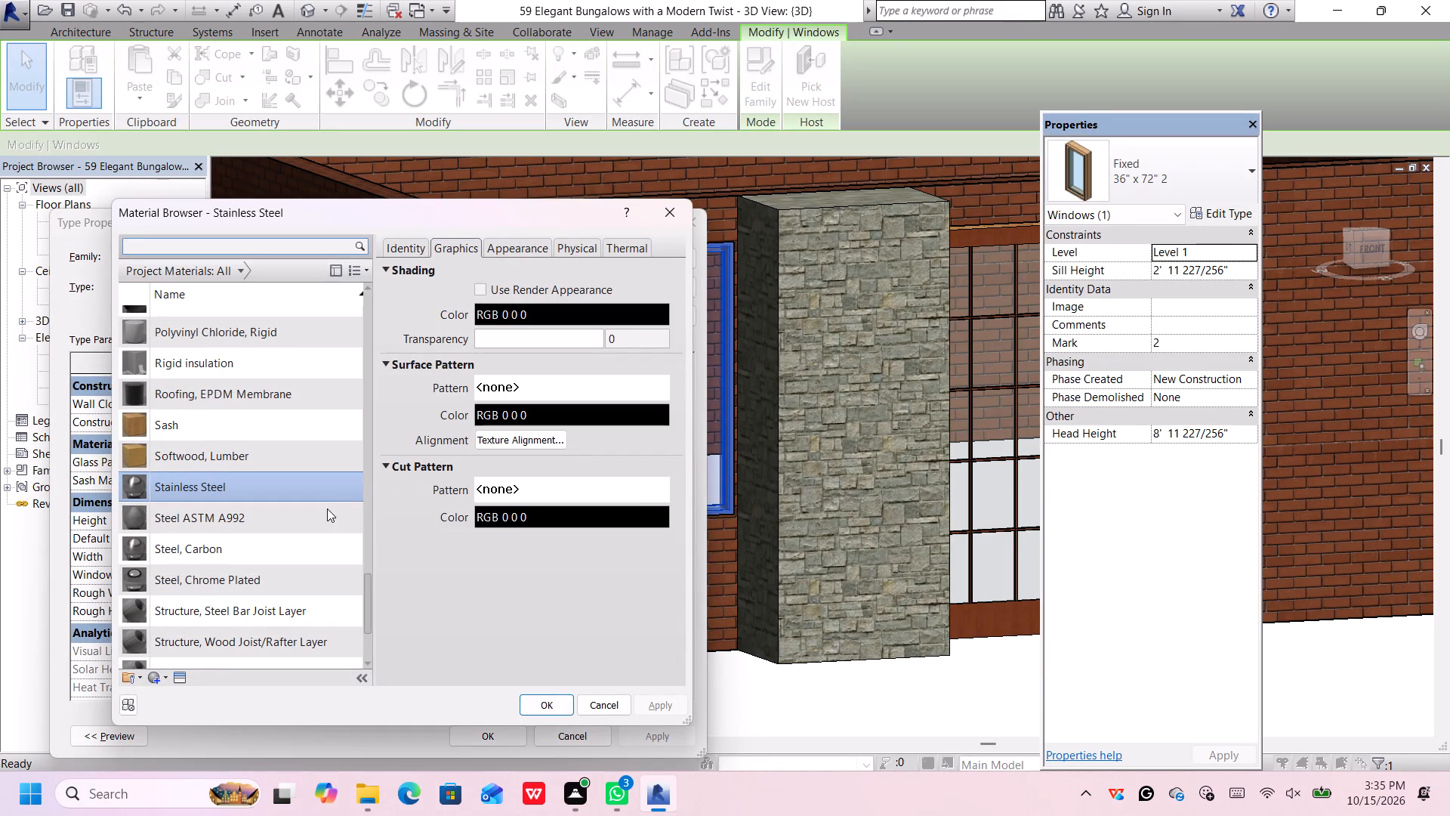
{"action": "left_click", "coordinate": [292, 397]}
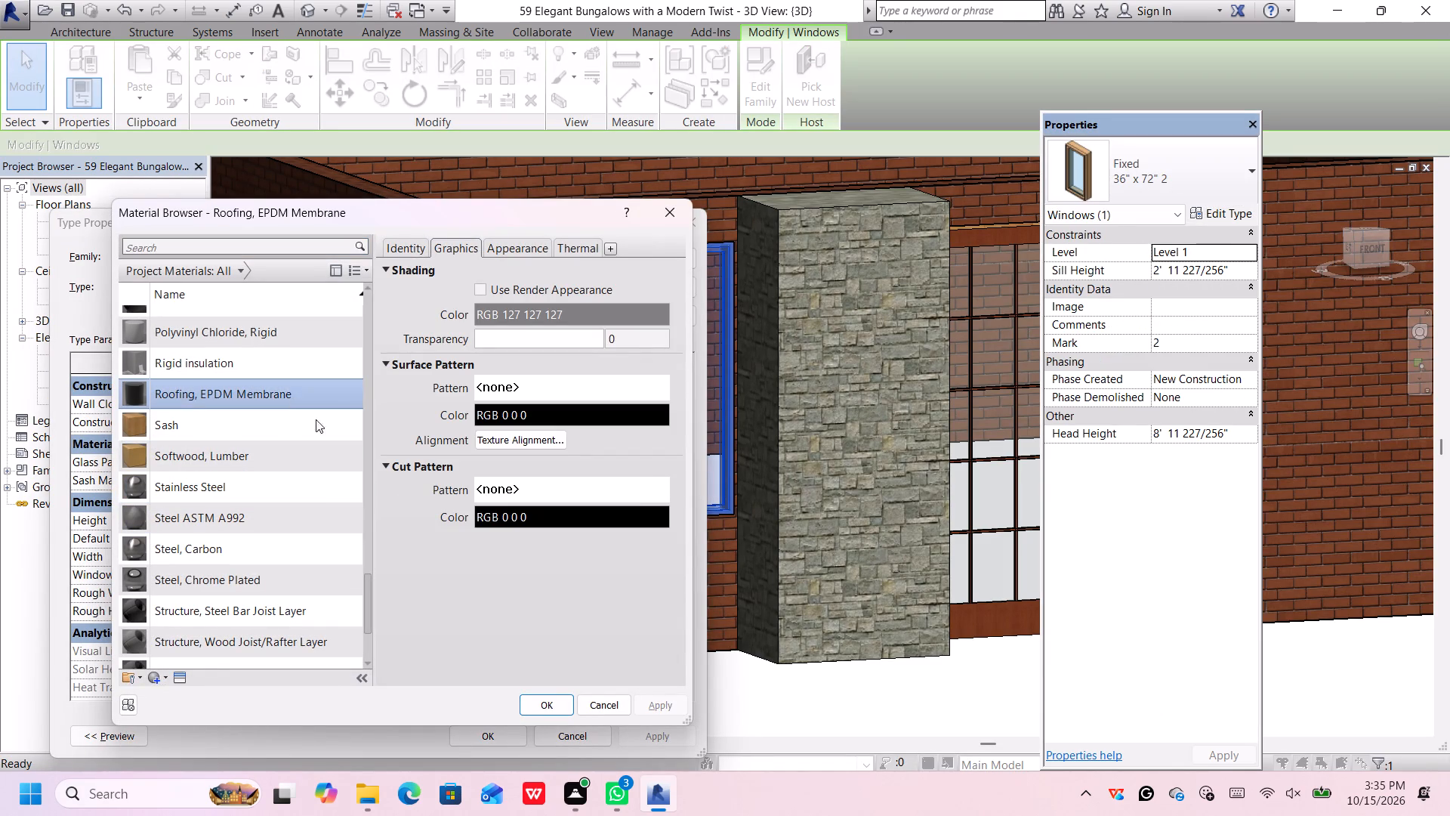
{"action": "left_click", "coordinate": [557, 700]}
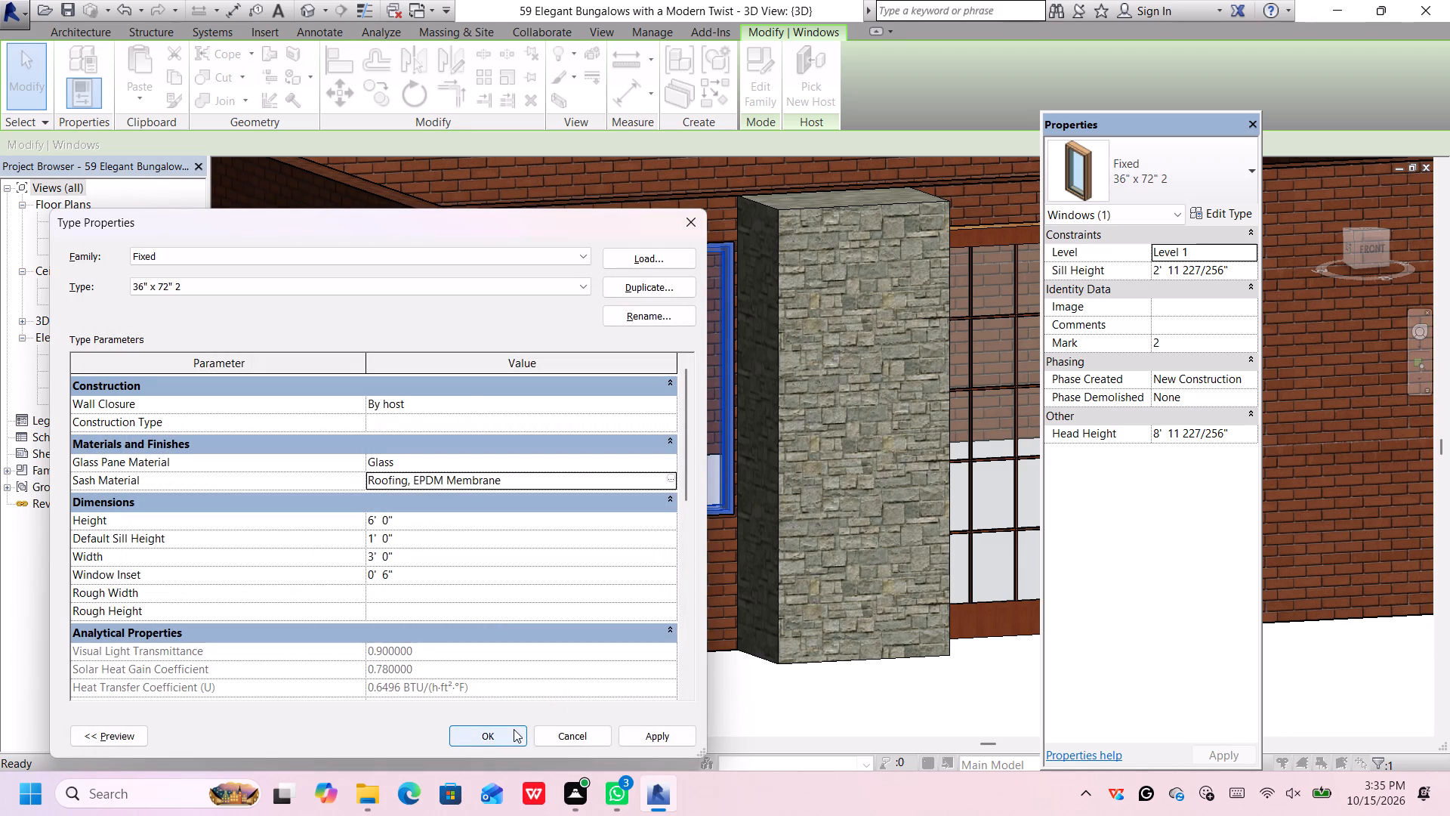
{"action": "left_click", "coordinate": [514, 735]}
{"action": "left_click", "coordinate": [582, 706]}
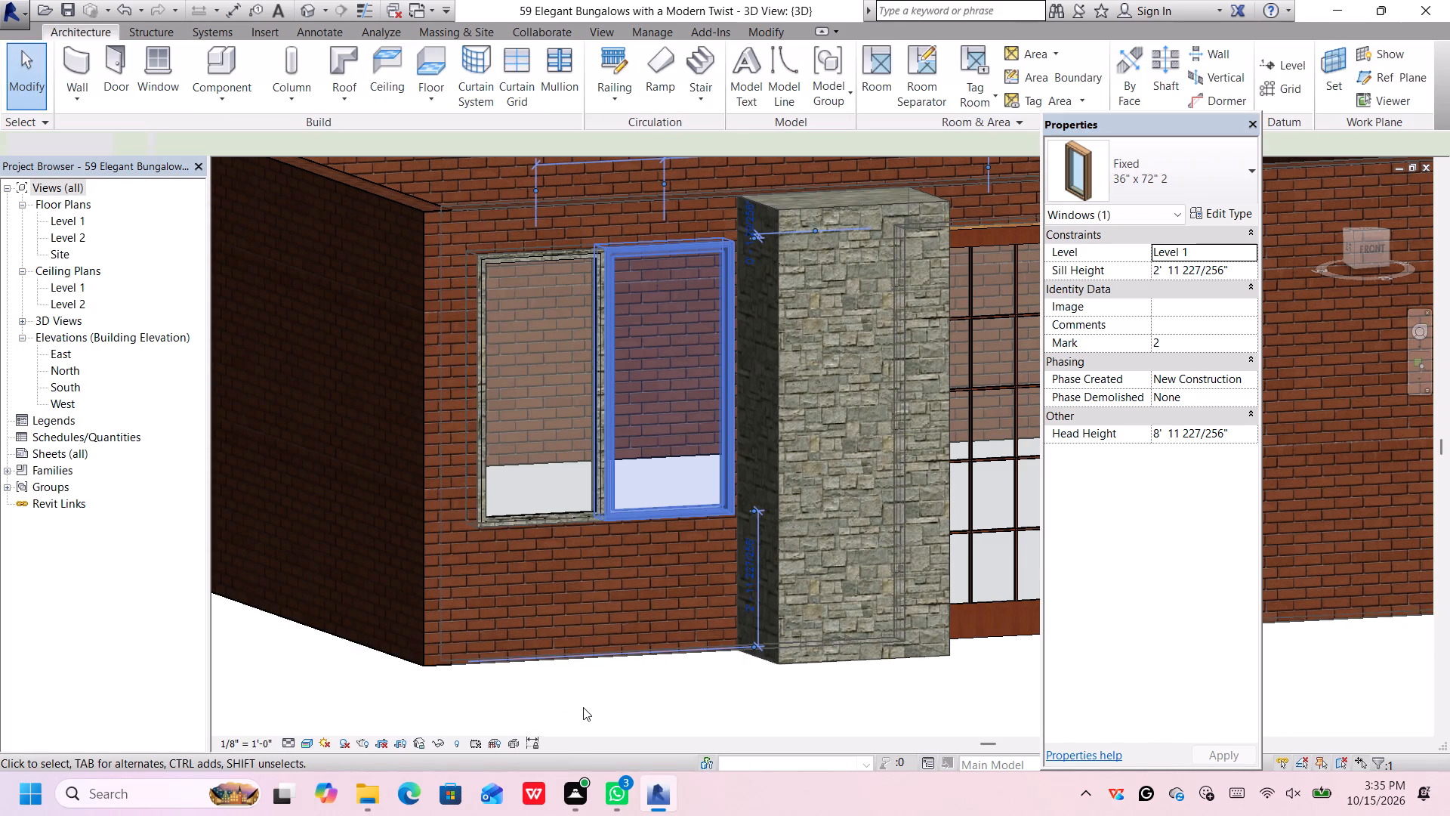
Switch the adjoining window near the front wall's corner to the Fixed 36" x 72" 2 type.
{"action": "left_click", "coordinate": [600, 493]}
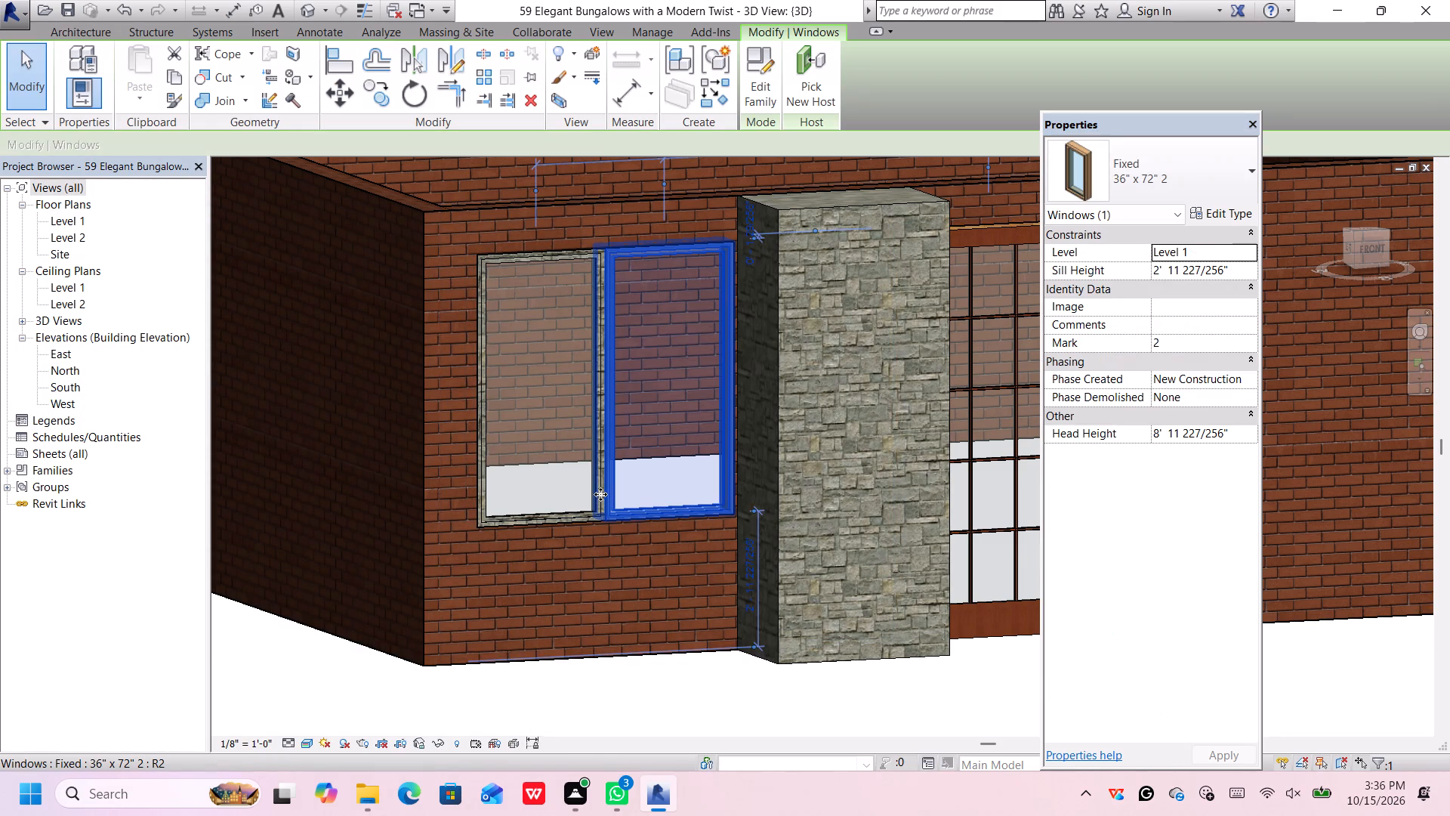
{"action": "left_click", "coordinate": [524, 521]}
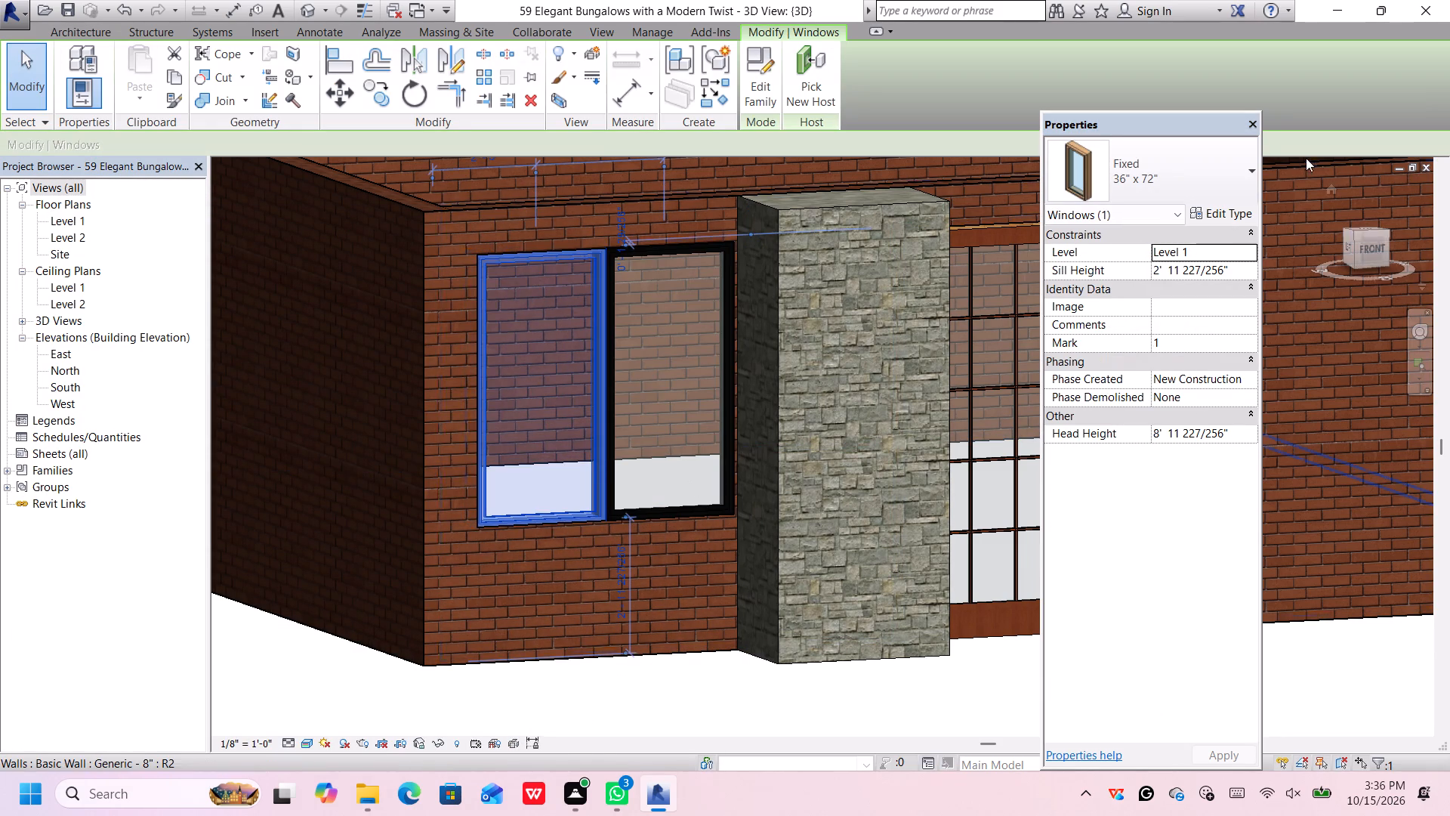
{"action": "left_click", "coordinate": [1228, 176]}
{"action": "left_click", "coordinate": [1153, 481]}
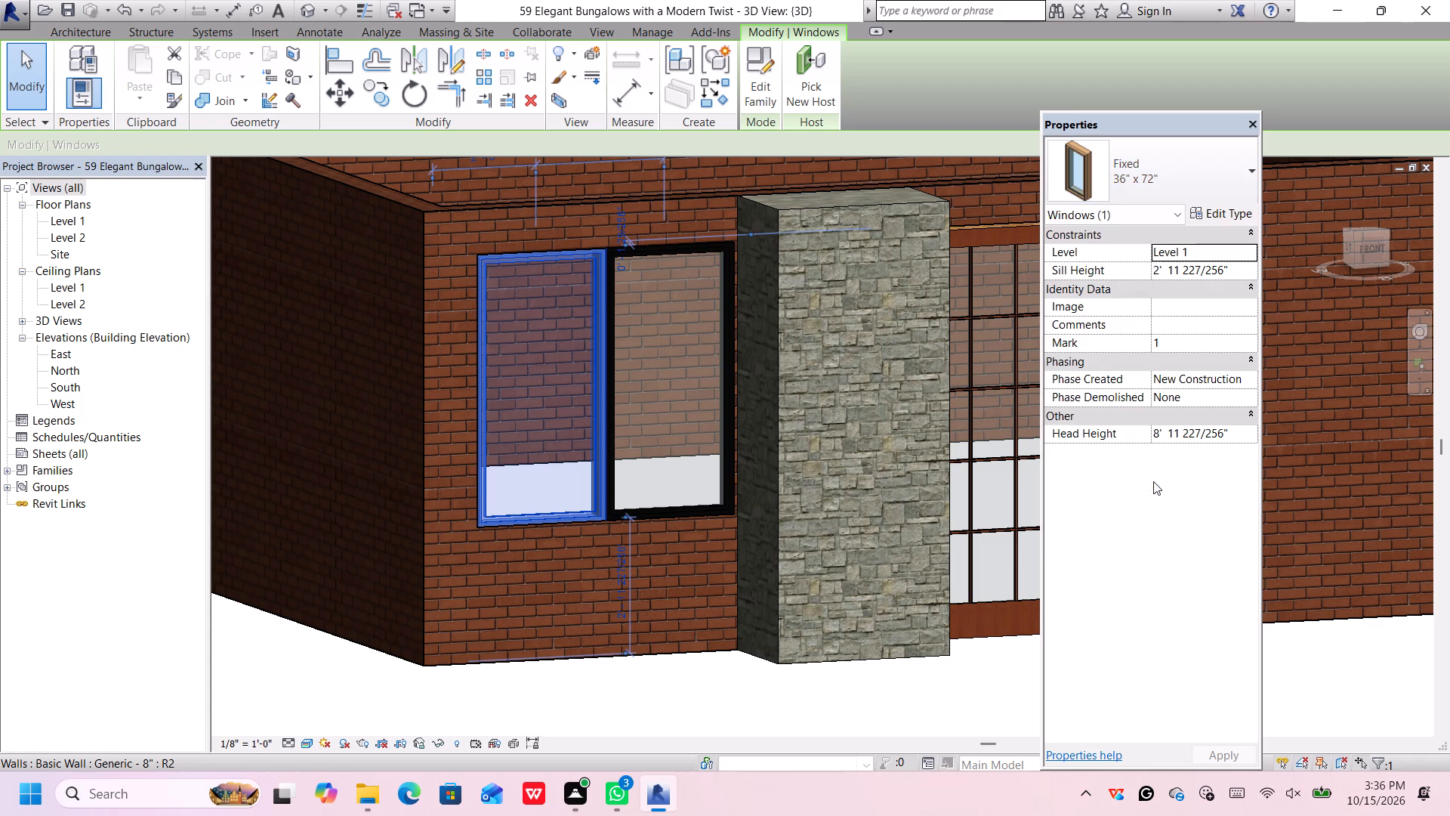
{"action": "left_click", "coordinate": [686, 703]}
Copy the 36" x 72" 2 window onto the front wall just past the door, about 3'-11" from the door's centre, in line with the existing sills.
{"action": "scroll", "coordinate": [702, 675], "scroll_direction": "down", "scroll_amount": 6}
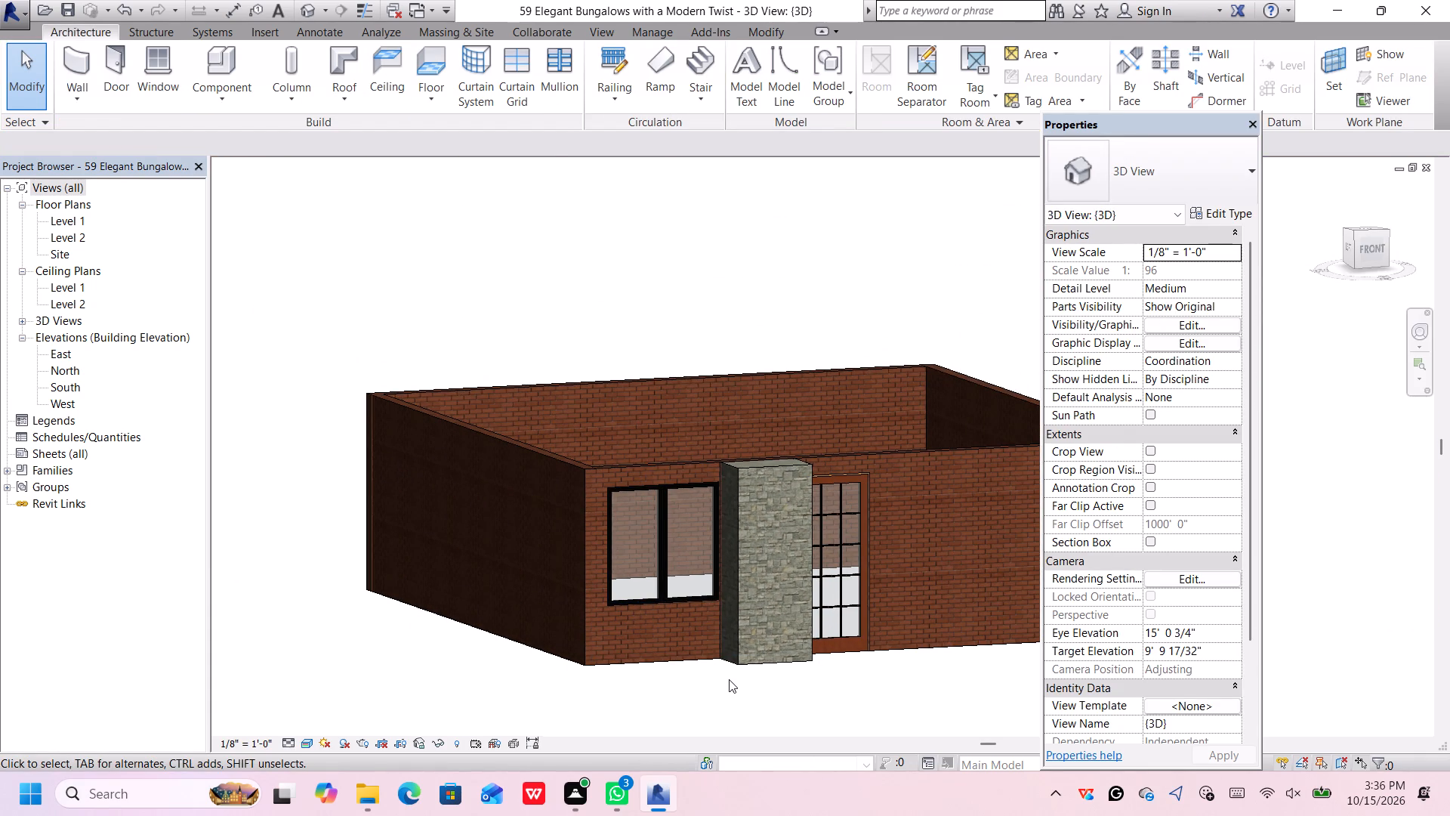
{"action": "scroll", "coordinate": [789, 682], "scroll_direction": "up", "scroll_amount": 1}
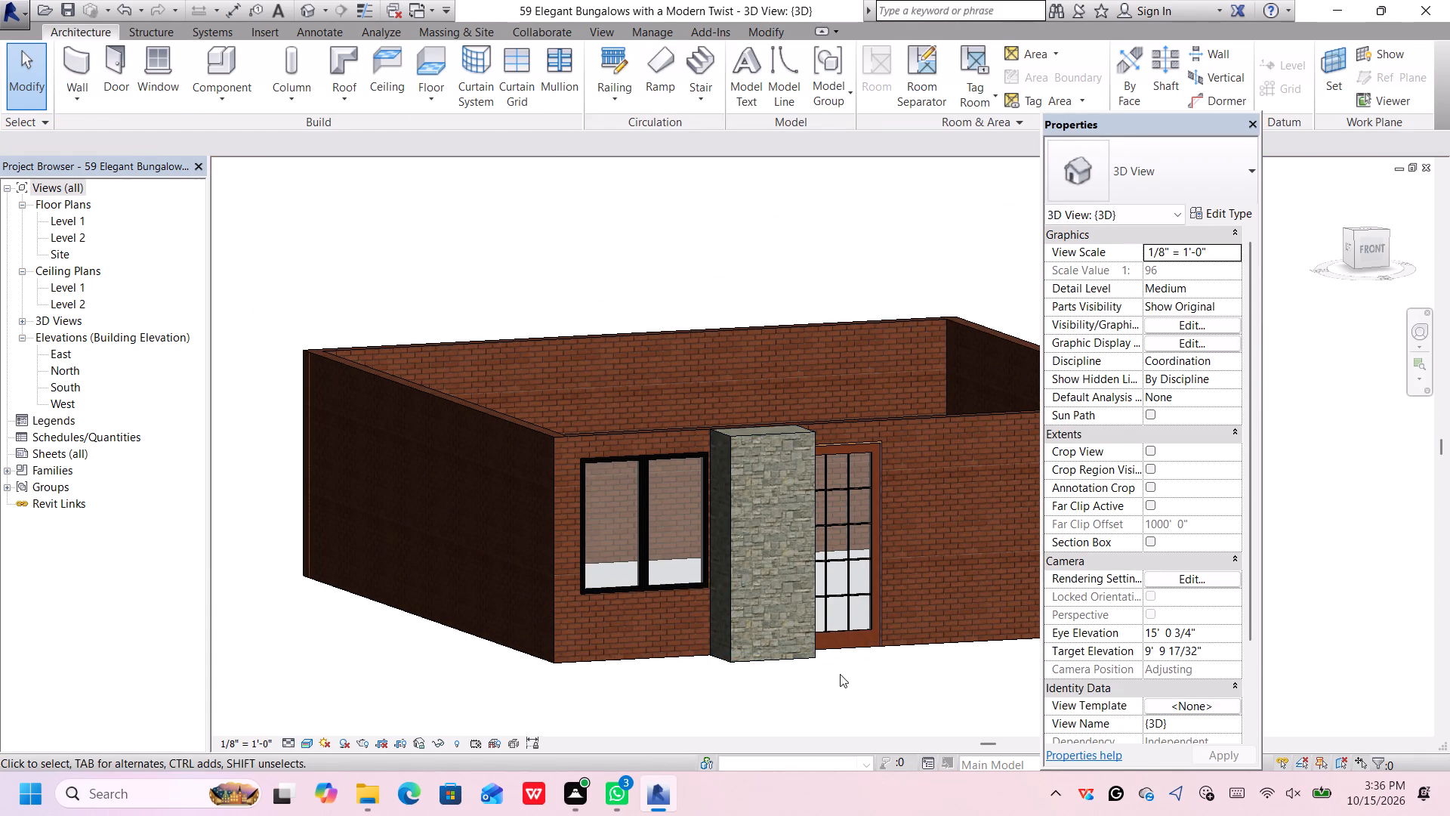
{"action": "middle_click_drag", "start_coordinate": [840, 675], "coordinate": [757, 666]}
{"action": "middle_click", "coordinate": [757, 666]}
{"action": "middle_click_drag", "start_coordinate": [754, 666], "coordinate": [730, 670]}
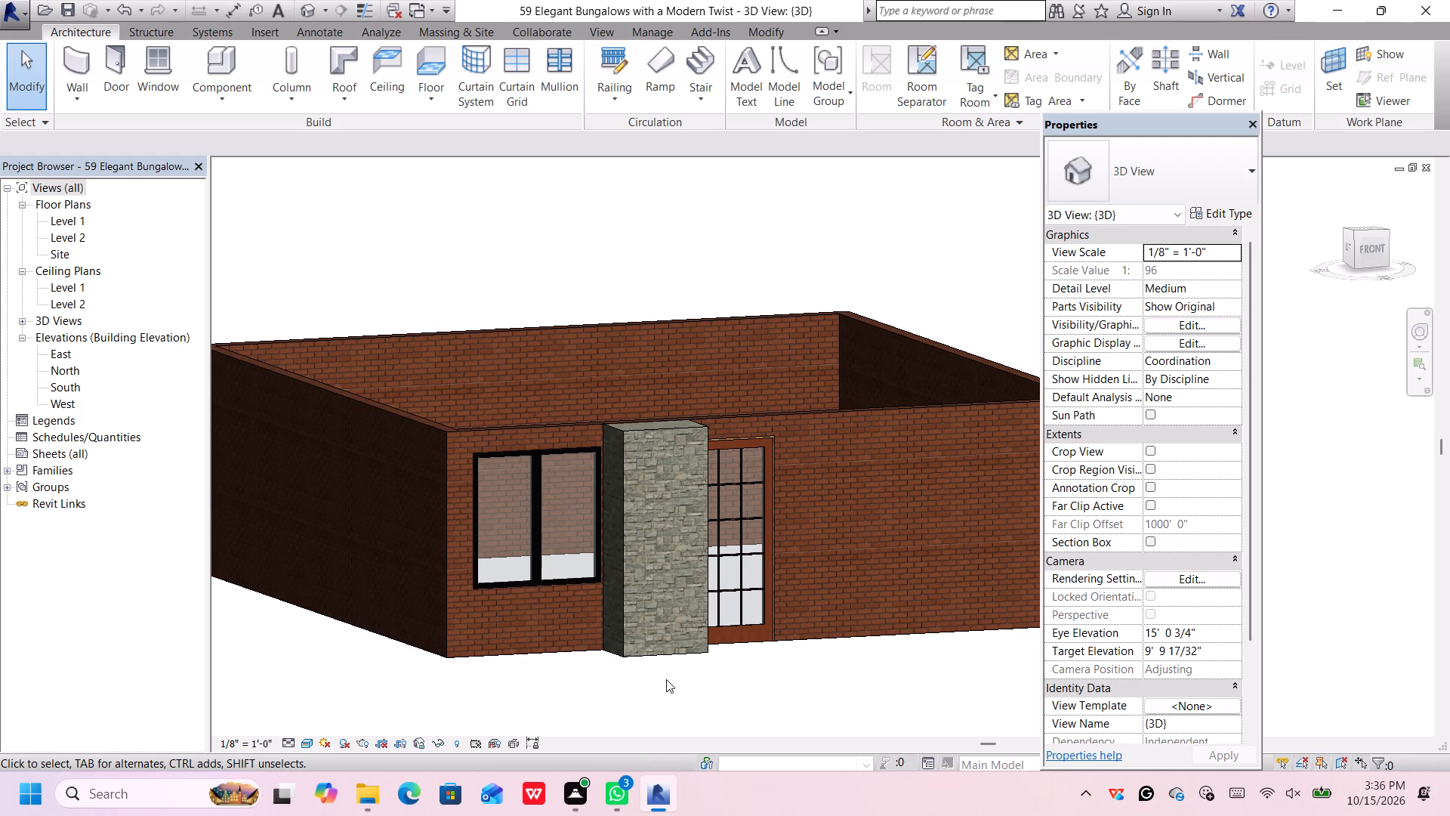
{"action": "scroll", "coordinate": [670, 677], "scroll_direction": "down", "scroll_amount": 1}
{"action": "middle_click_drag", "start_coordinate": [717, 676], "coordinate": [614, 678]}
{"action": "scroll", "coordinate": [399, 613], "scroll_direction": "up", "scroll_amount": 3}
{"action": "left_click", "coordinate": [401, 594]}
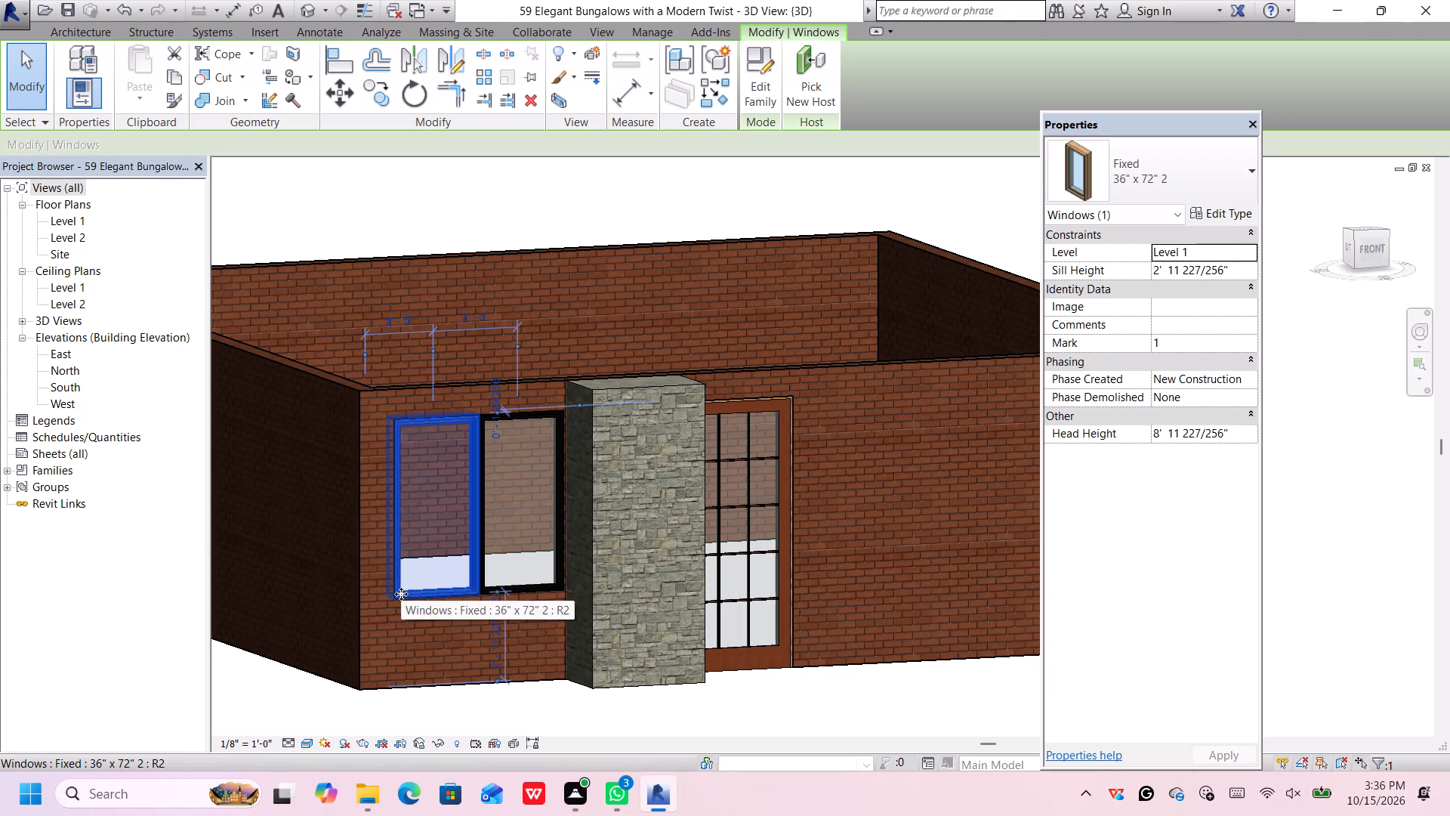
{"action": "key", "text": "ctrl+c"}
{"action": "scroll", "coordinate": [690, 623], "scroll_direction": "down", "scroll_amount": 5}
{"action": "middle_click_drag", "start_coordinate": [785, 613], "coordinate": [715, 604]}
{"action": "scroll", "coordinate": [715, 604], "scroll_direction": "up", "scroll_amount": 4}
{"action": "key", "text": "ctrl+v"}
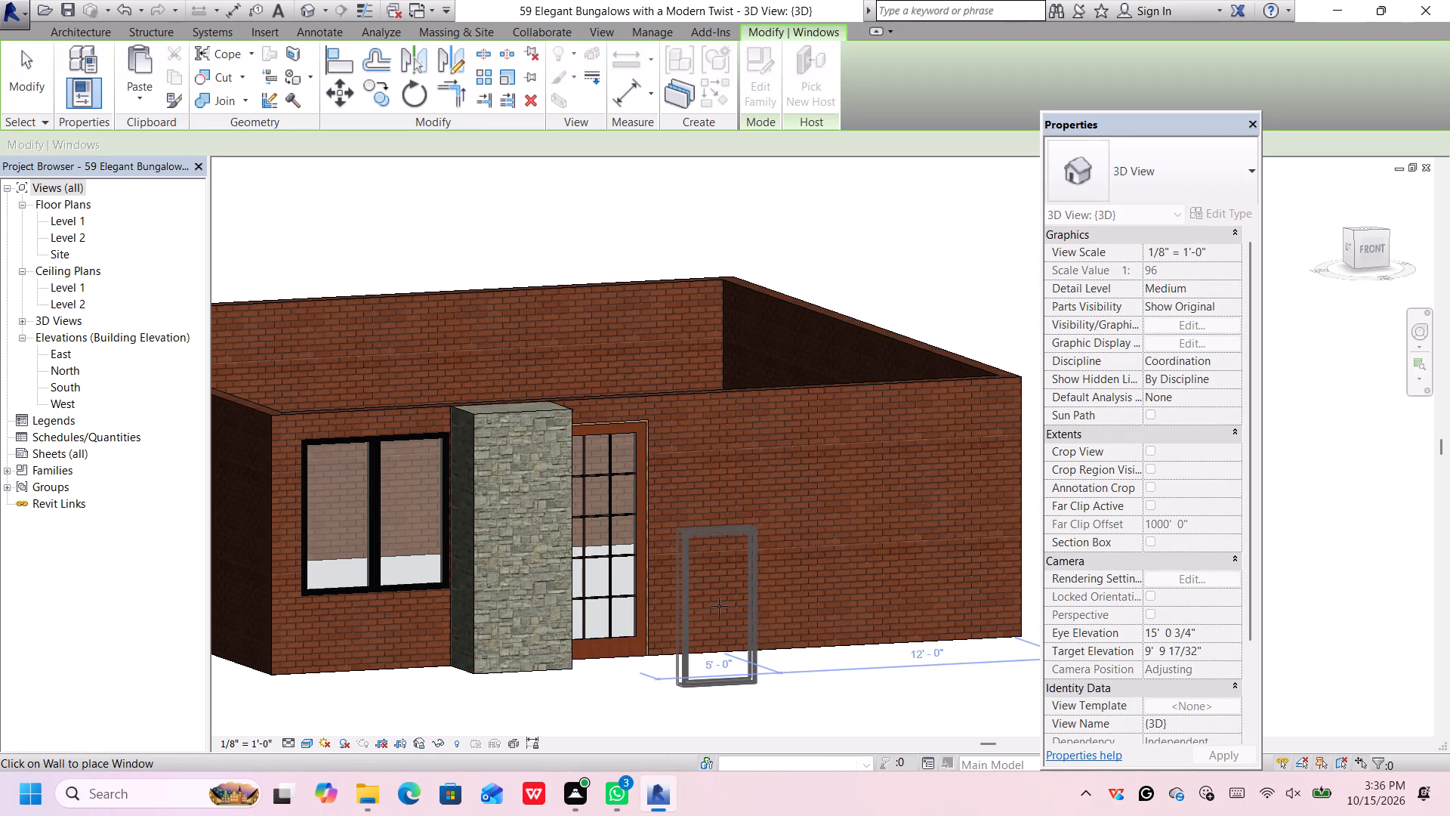
{"action": "scroll", "coordinate": [686, 533], "scroll_direction": "up", "scroll_amount": 2}
{"action": "scroll", "coordinate": [686, 529], "scroll_direction": "down", "scroll_amount": 1}
{"action": "scroll", "coordinate": [686, 527], "scroll_direction": "up", "scroll_amount": 1}
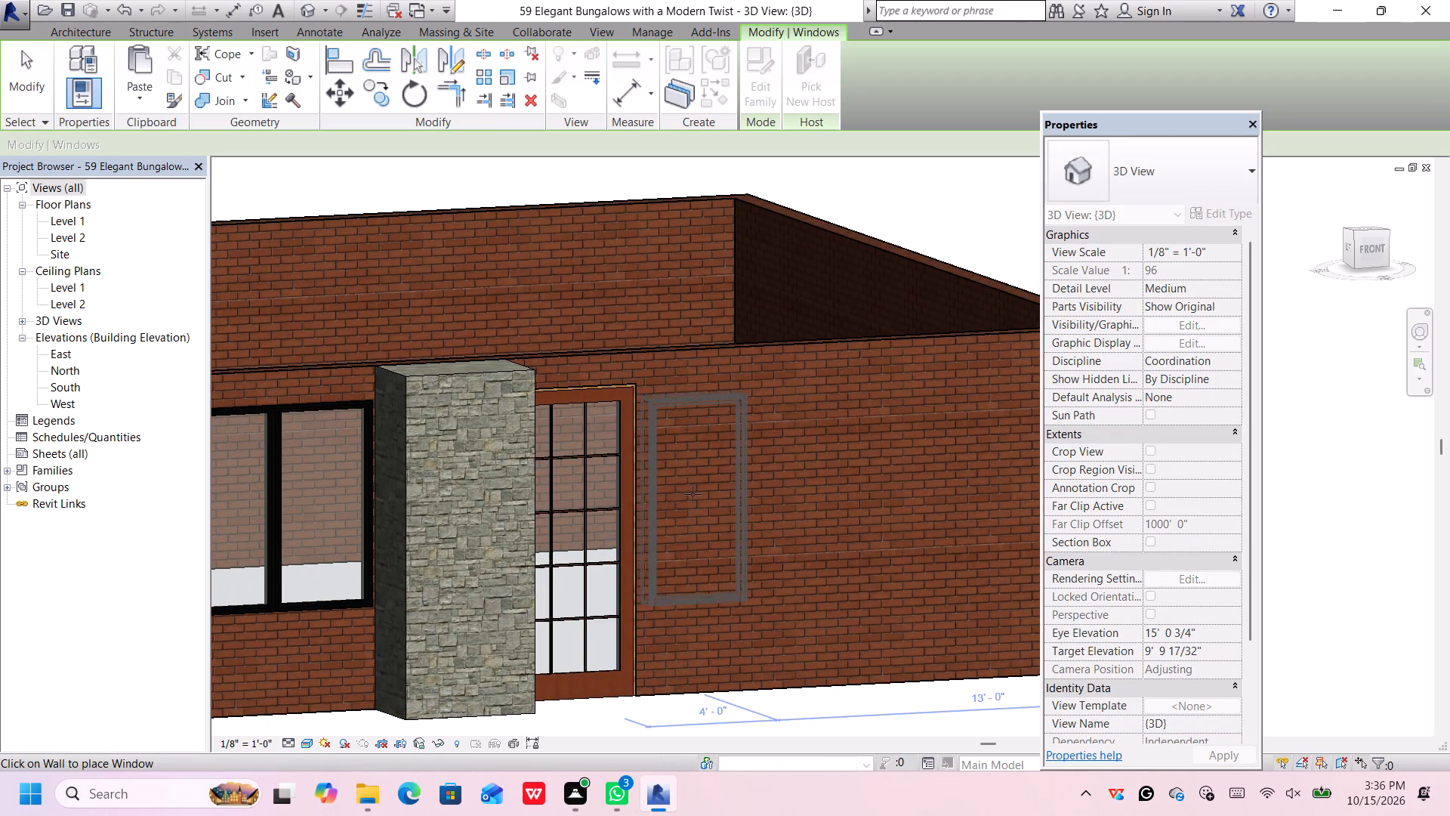
{"action": "left_click", "coordinate": [692, 490]}
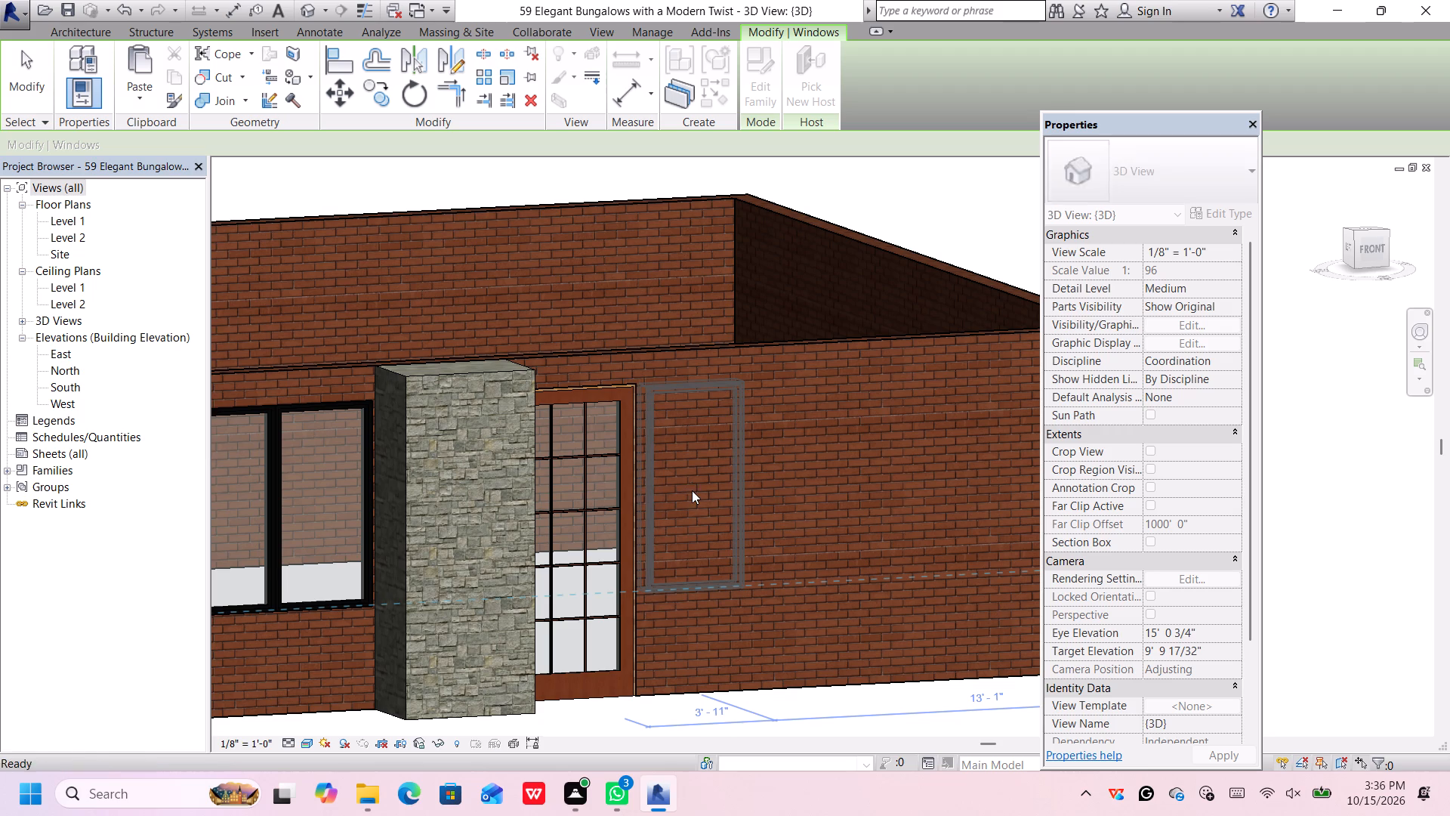
Paste a second window copy beside the first one, level with it and about 9'-9" from the front wall's far end.
{"action": "scroll", "coordinate": [653, 519], "scroll_direction": "up", "scroll_amount": 5}
{"action": "scroll", "coordinate": [677, 515], "scroll_direction": "down", "scroll_amount": 2}
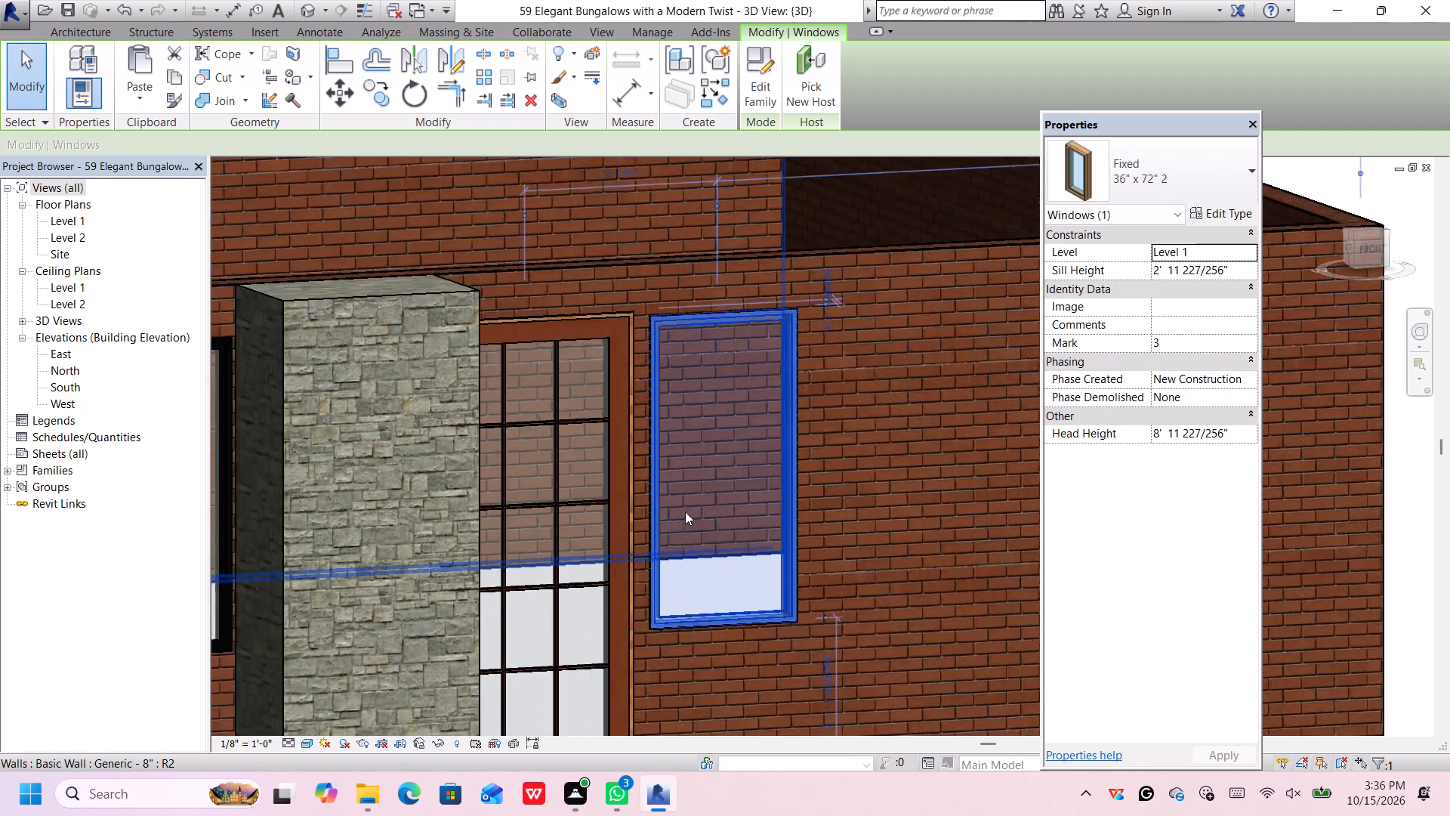
{"action": "scroll", "coordinate": [685, 512], "scroll_direction": "down", "scroll_amount": 2}
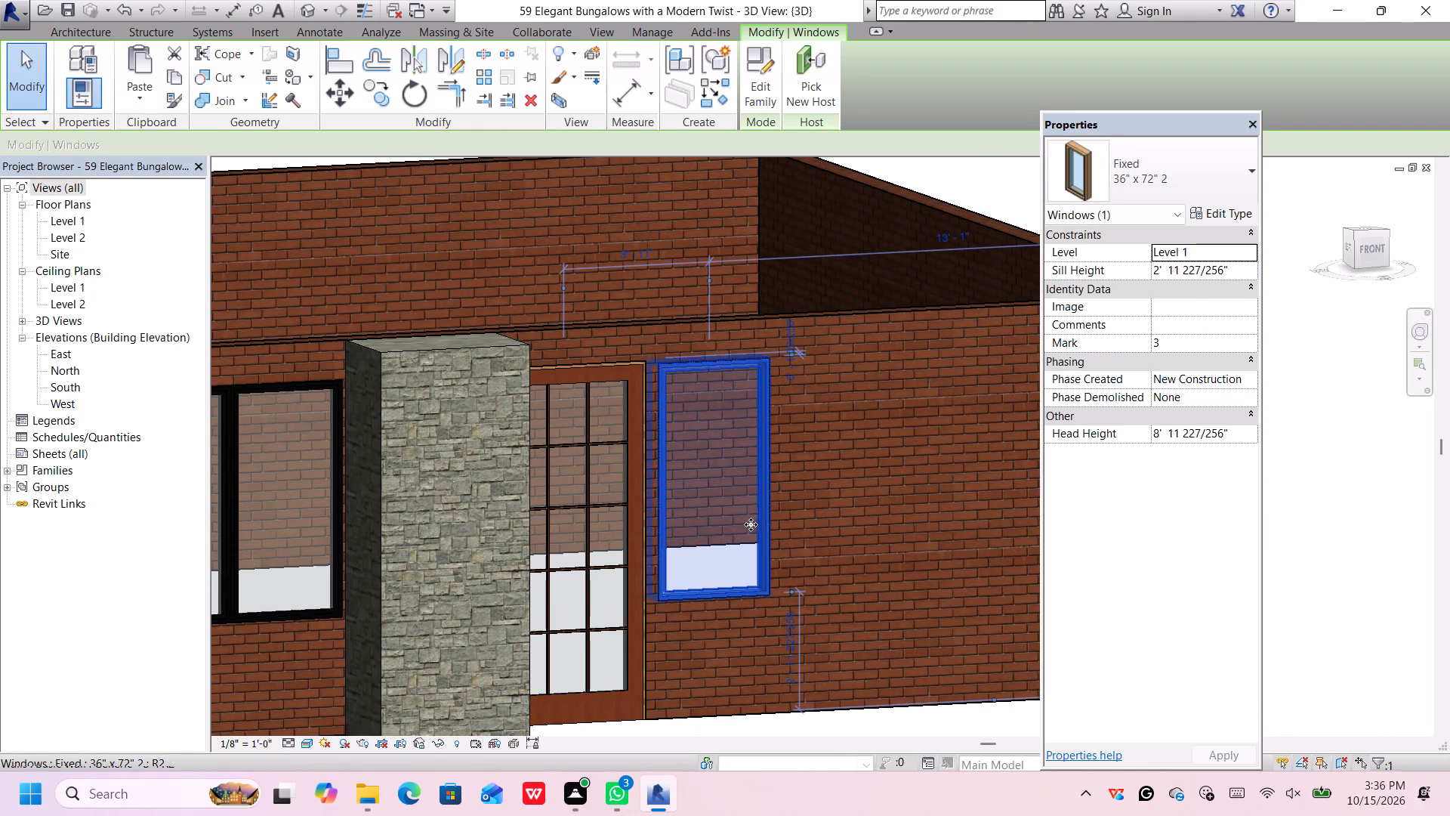
{"action": "scroll", "coordinate": [733, 602], "scroll_direction": "down", "scroll_amount": 2}
{"action": "middle_click_drag", "start_coordinate": [804, 715], "coordinate": [696, 682]}
{"action": "scroll", "coordinate": [671, 512], "scroll_direction": "up", "scroll_amount": 5}
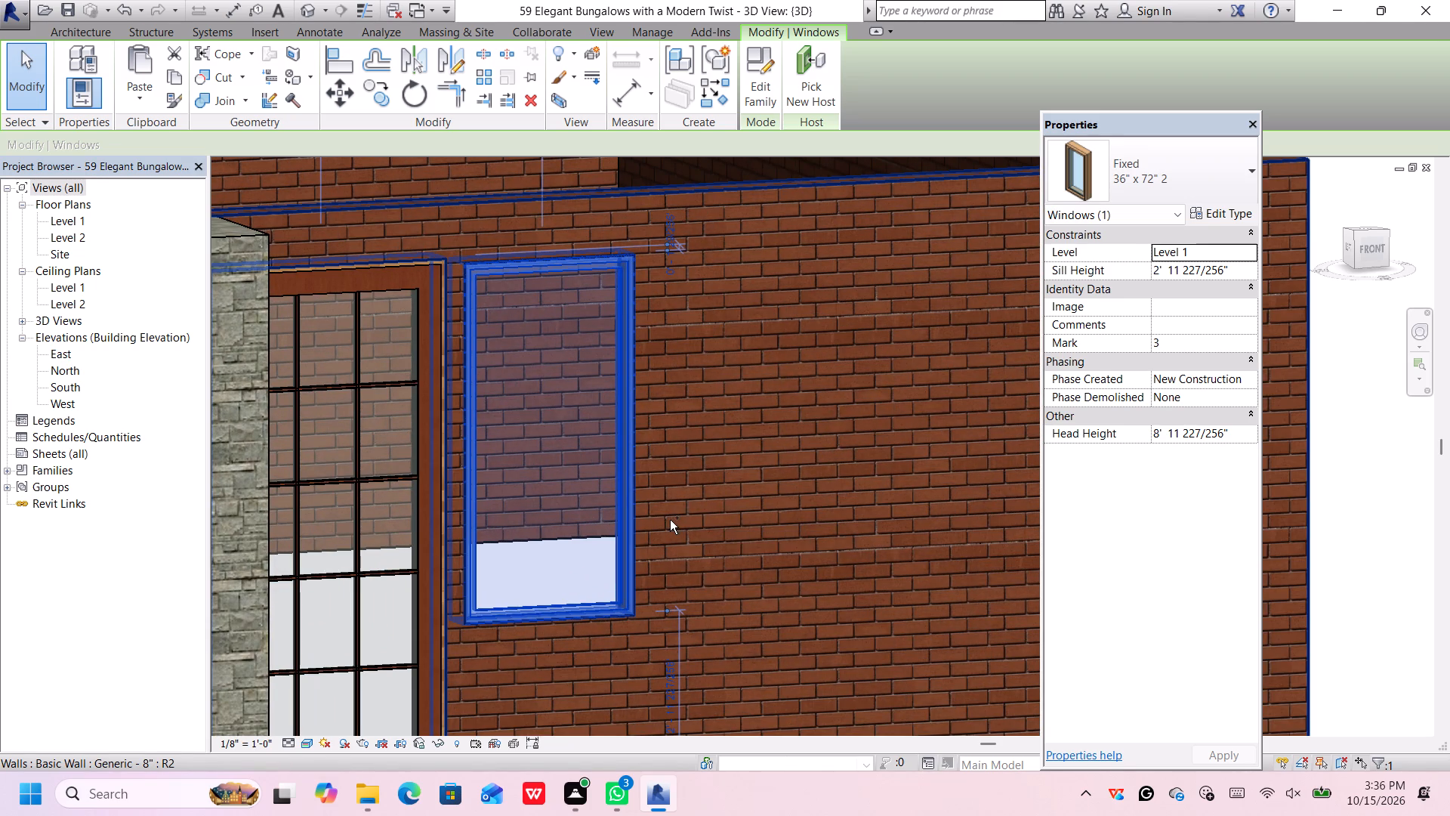
{"action": "key", "text": "ctrl+v"}
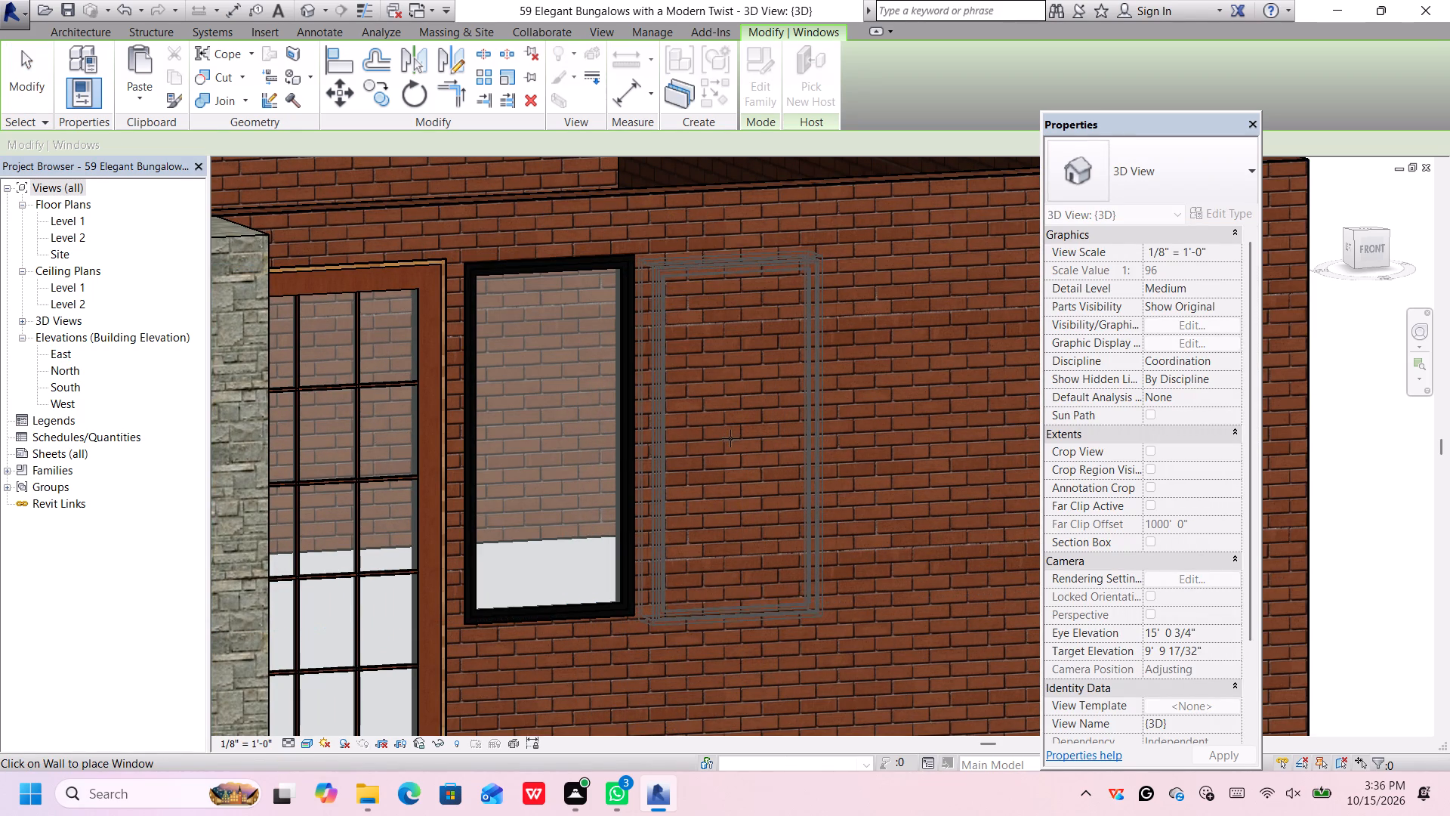
{"action": "left_click", "coordinate": [730, 432]}
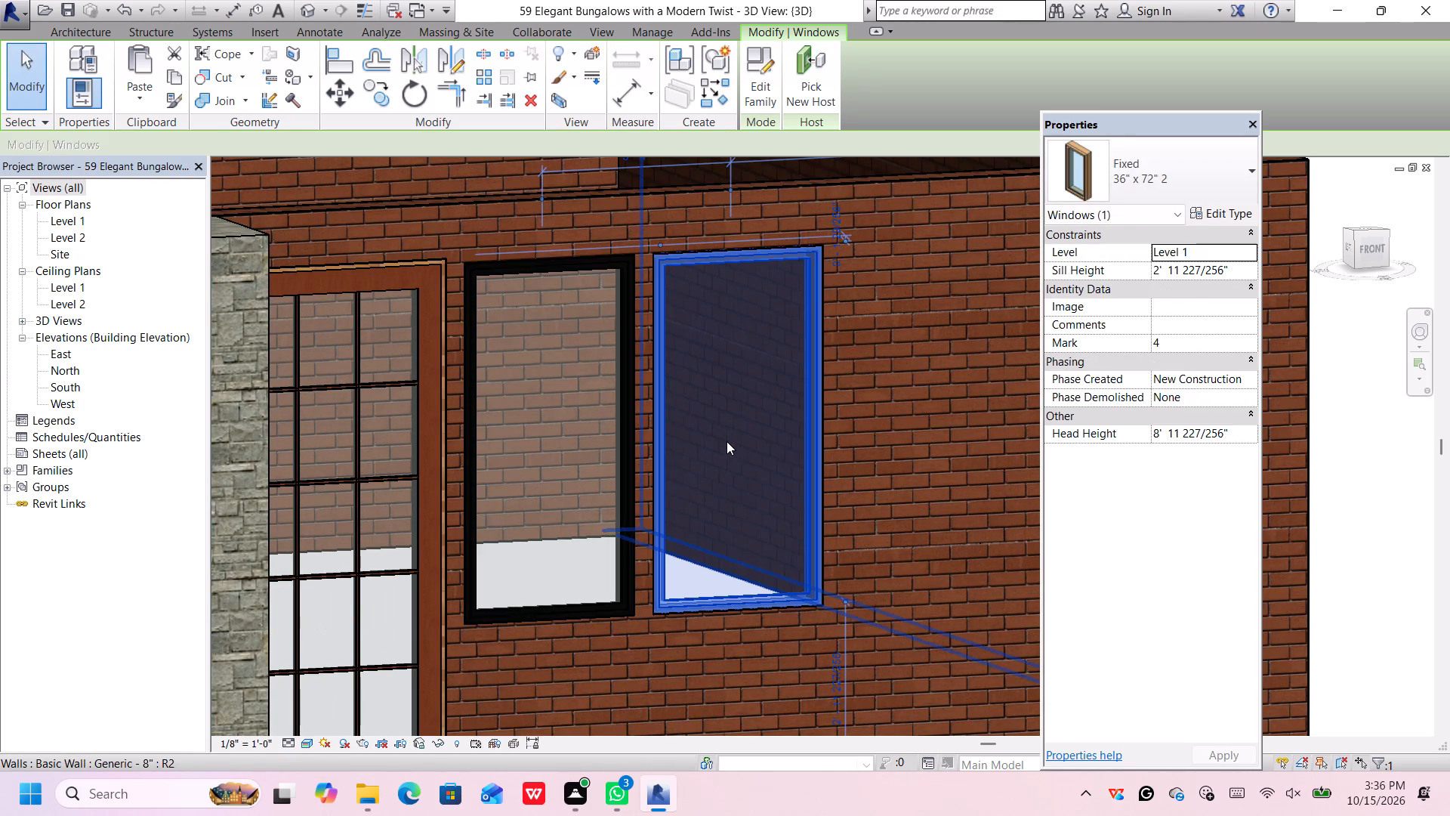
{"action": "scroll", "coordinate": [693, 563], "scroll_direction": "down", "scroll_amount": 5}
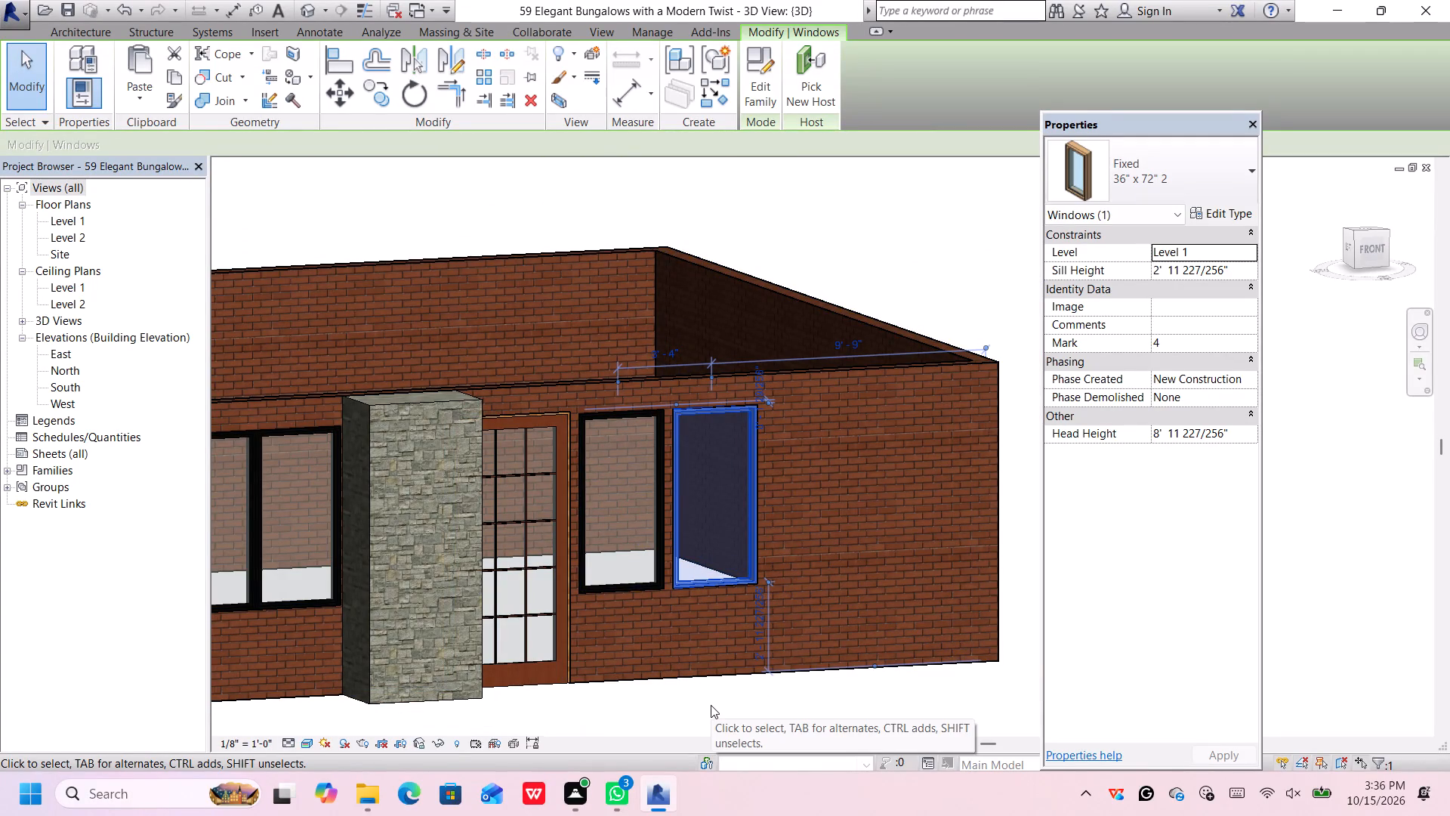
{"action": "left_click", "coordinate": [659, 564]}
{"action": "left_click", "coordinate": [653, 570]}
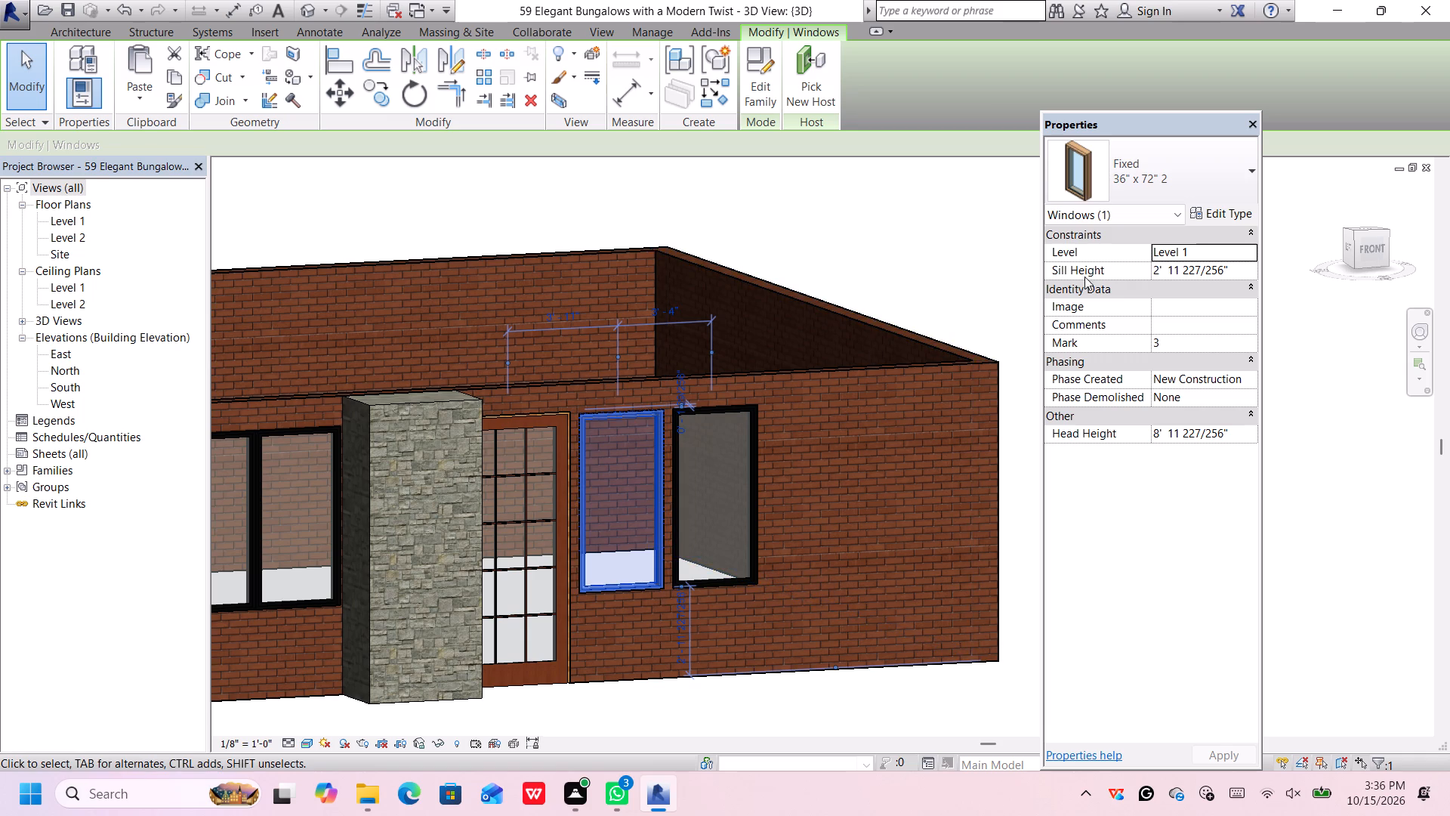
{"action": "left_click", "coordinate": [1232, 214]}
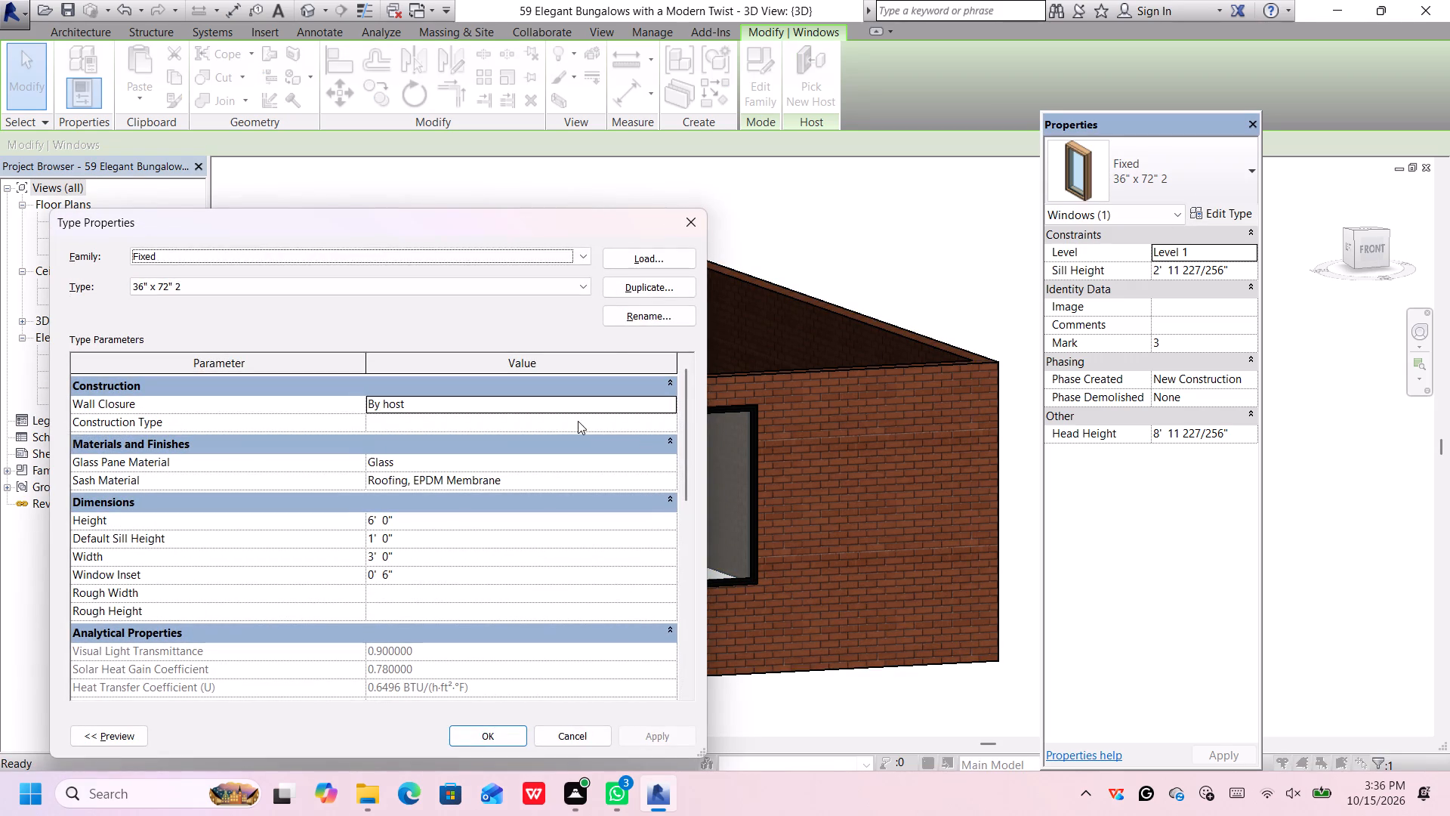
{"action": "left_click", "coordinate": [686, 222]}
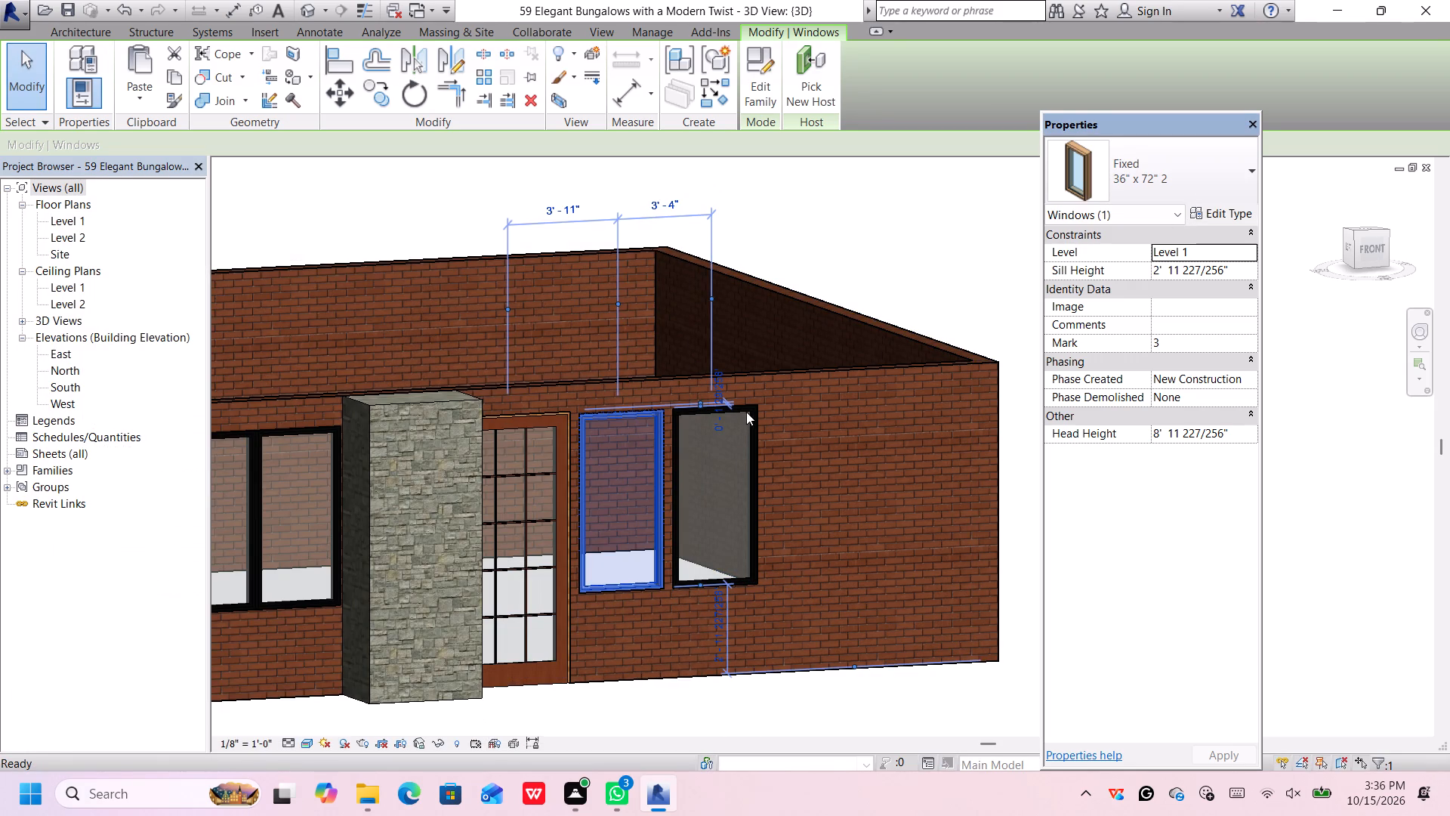
Delete the second window copy on the front wall, the one farther from the door.
{"action": "left_click", "coordinate": [748, 412]}
{"action": "key", "text": "Delete"}
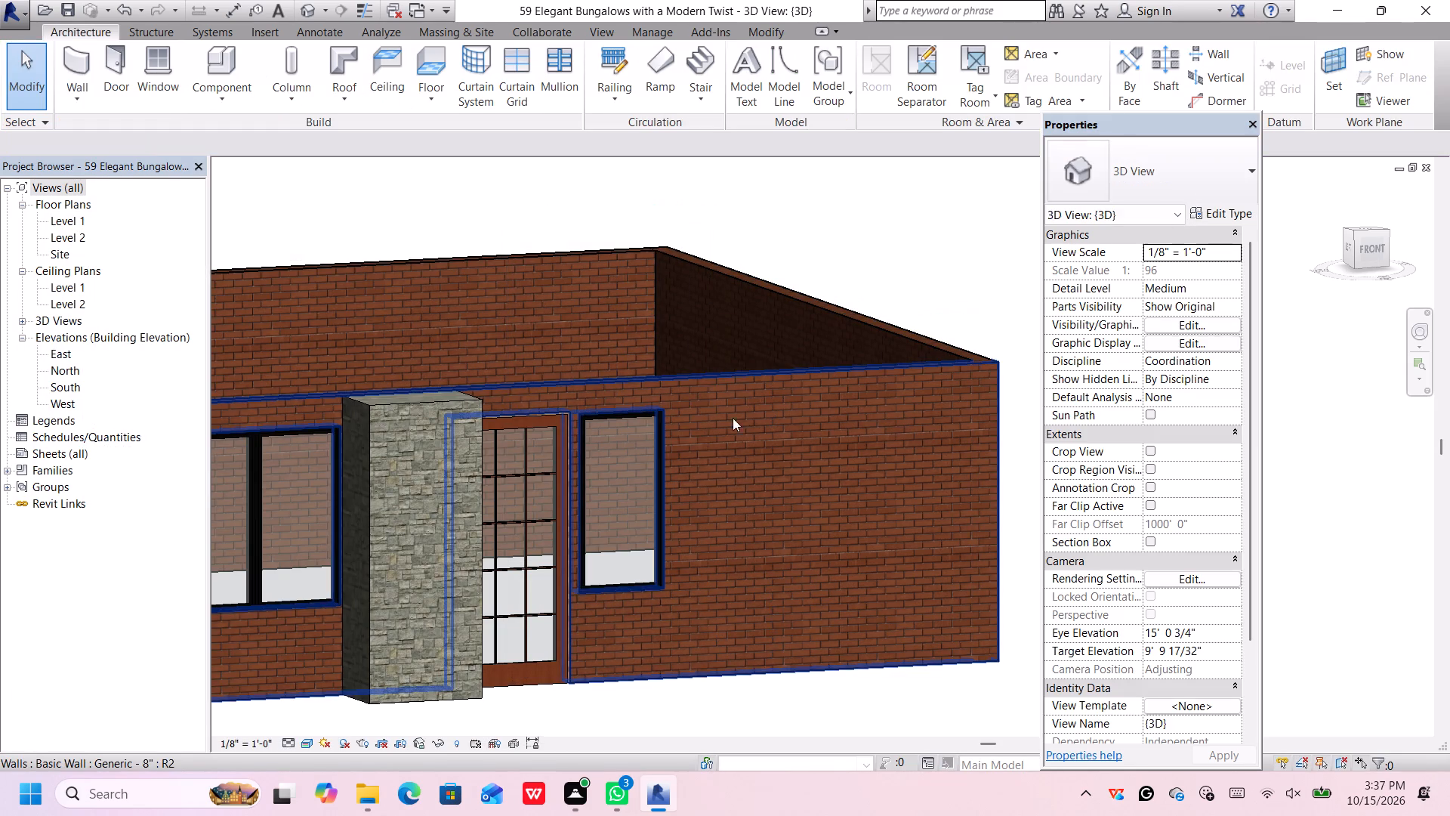
Duplicate the type of the remaining window beside the door as 36" x 72" 3 and set its width to 4'.
{"action": "left_click", "coordinate": [661, 447]}
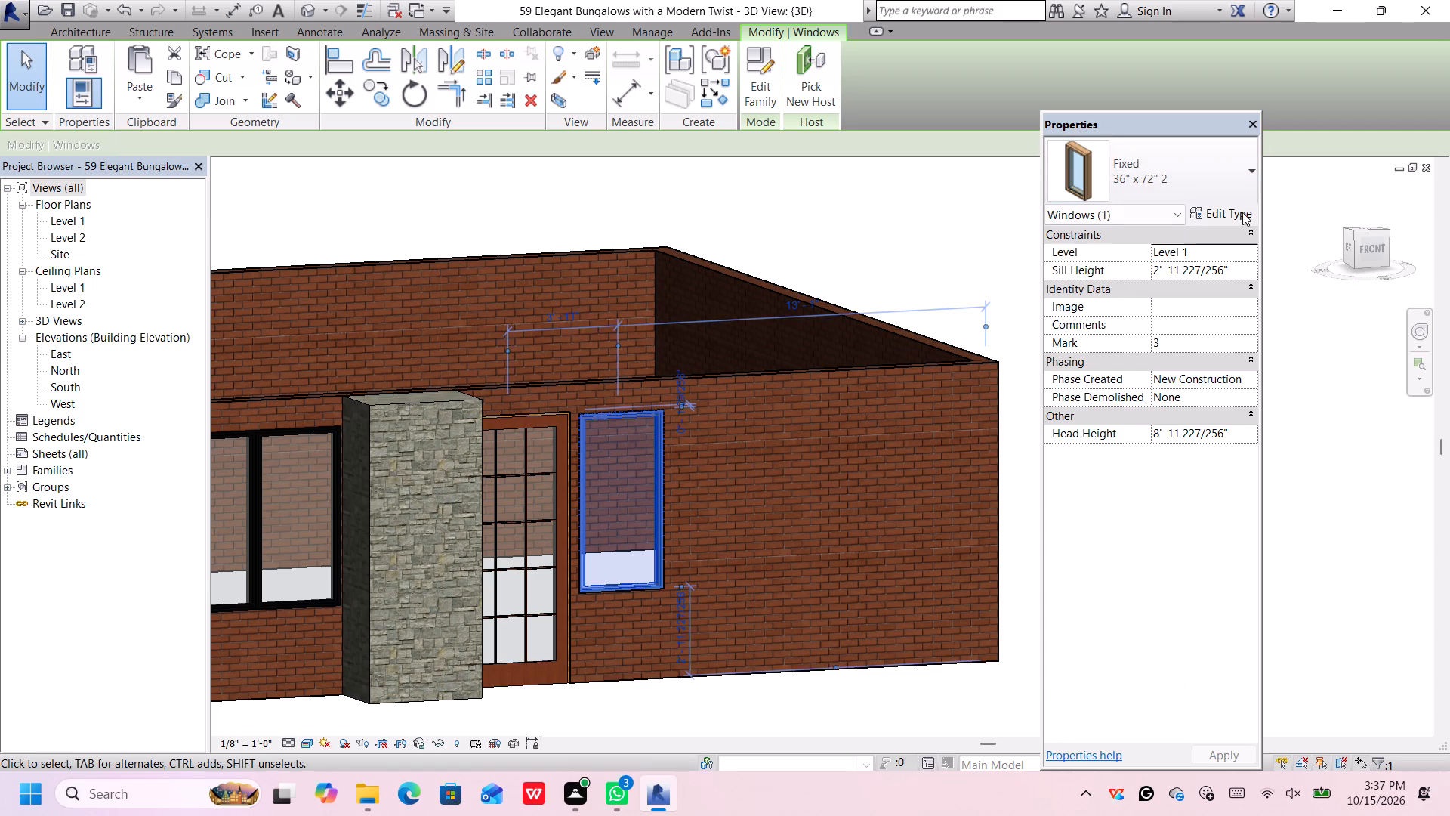
{"action": "left_click", "coordinate": [1240, 216]}
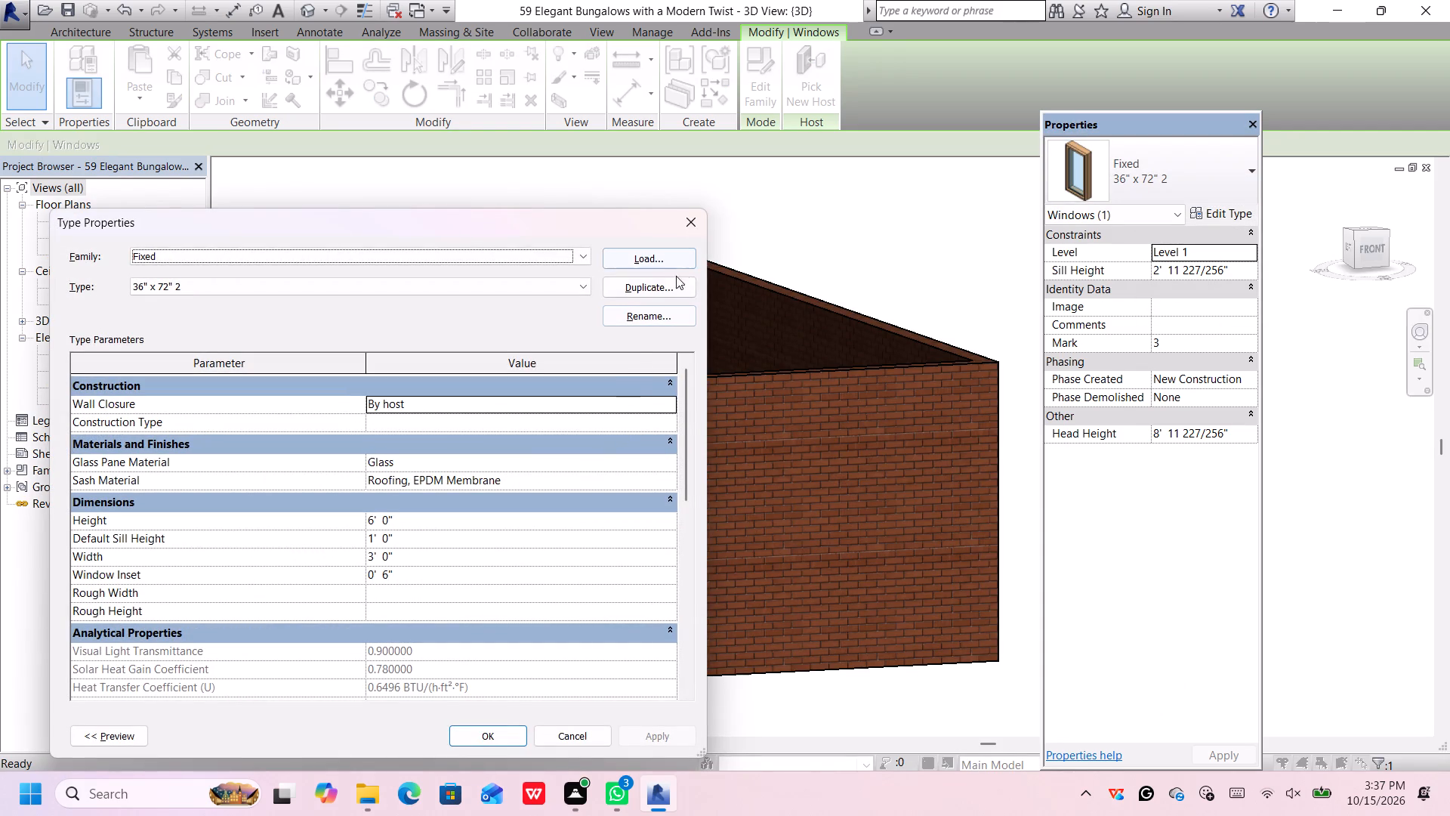
{"action": "left_click", "coordinate": [672, 284]}
{"action": "left_click", "coordinate": [384, 527]}
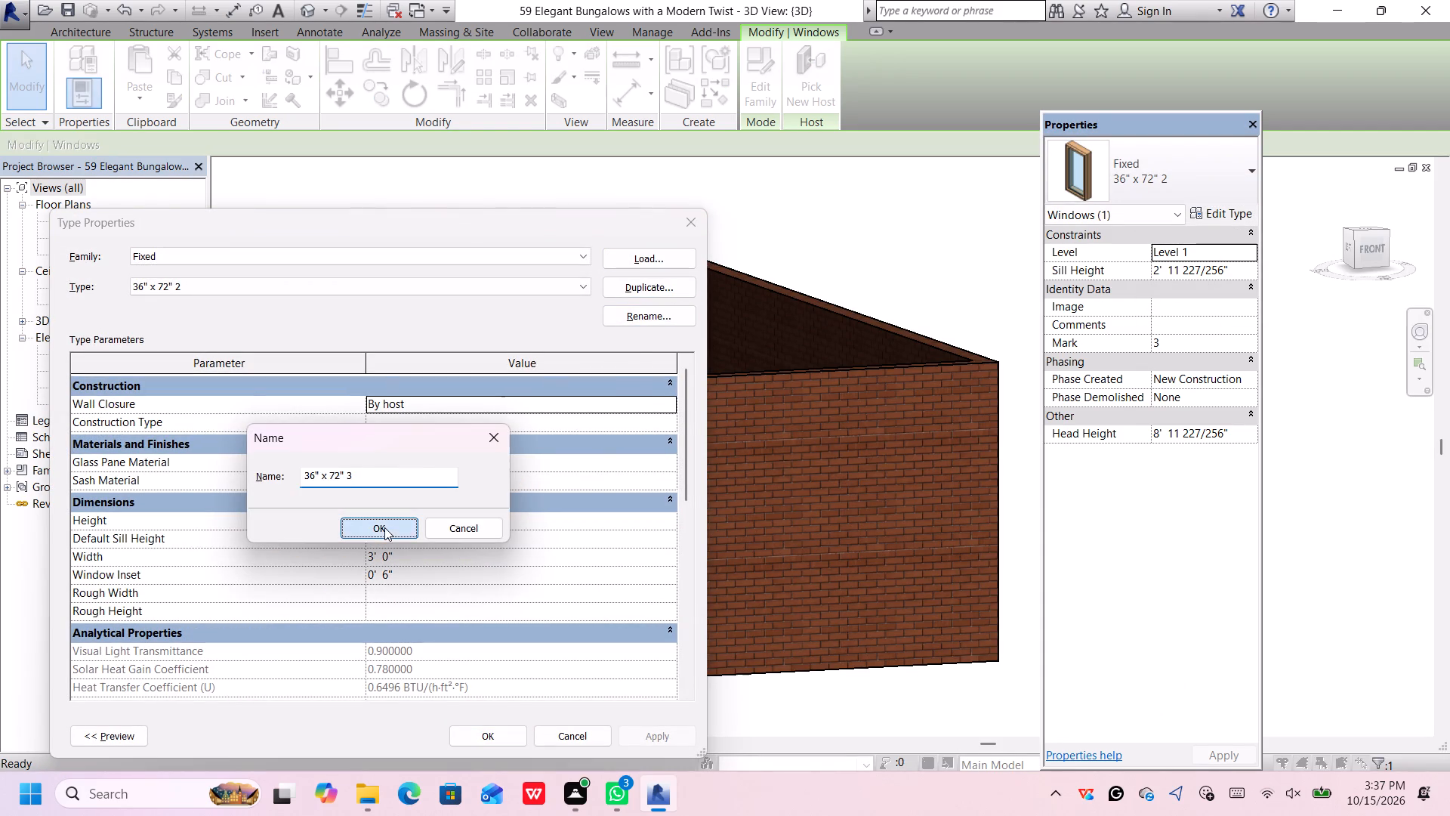
{"action": "left_click", "coordinate": [671, 519]}
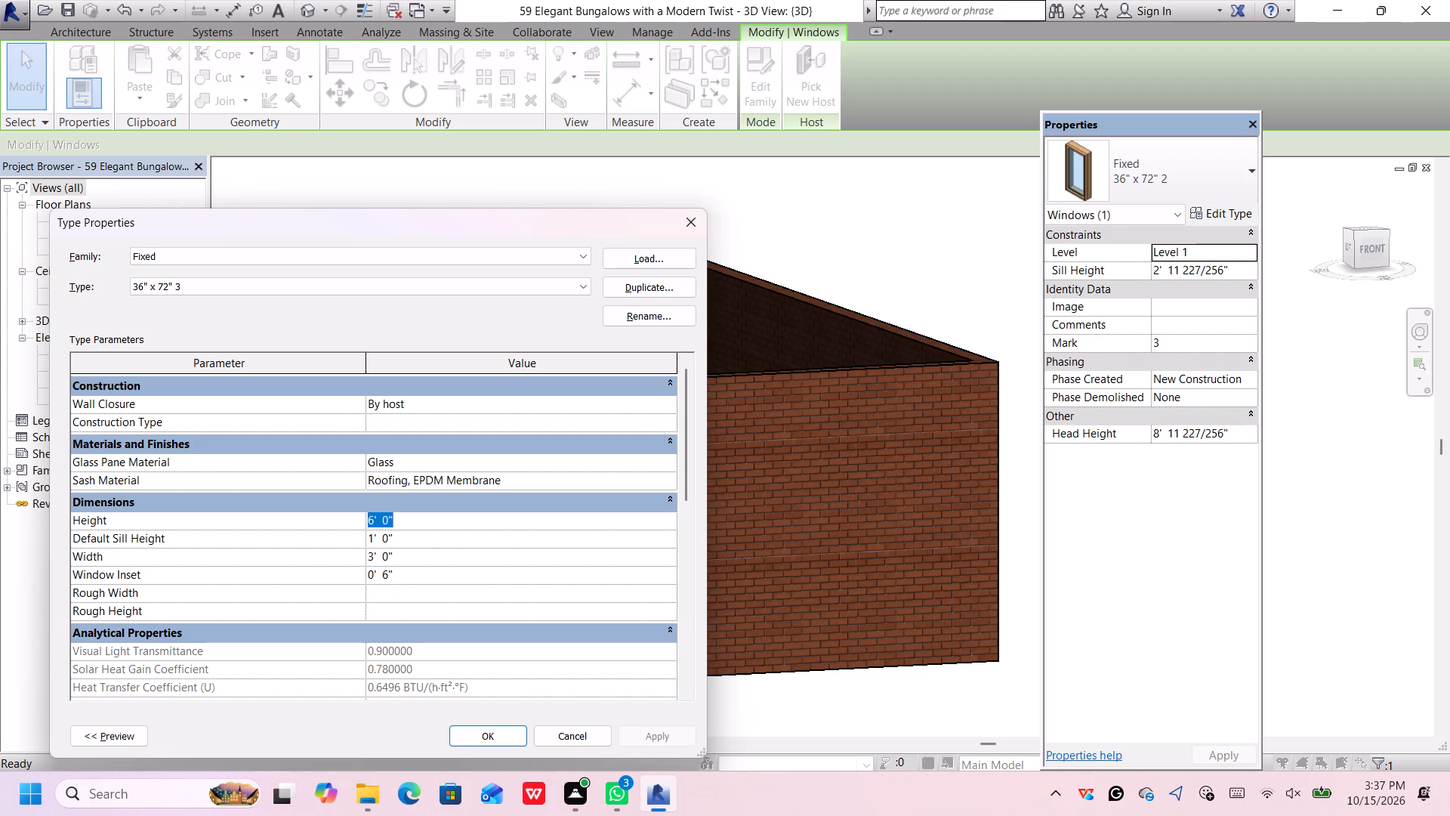
{"action": "left_click", "coordinate": [483, 556]}
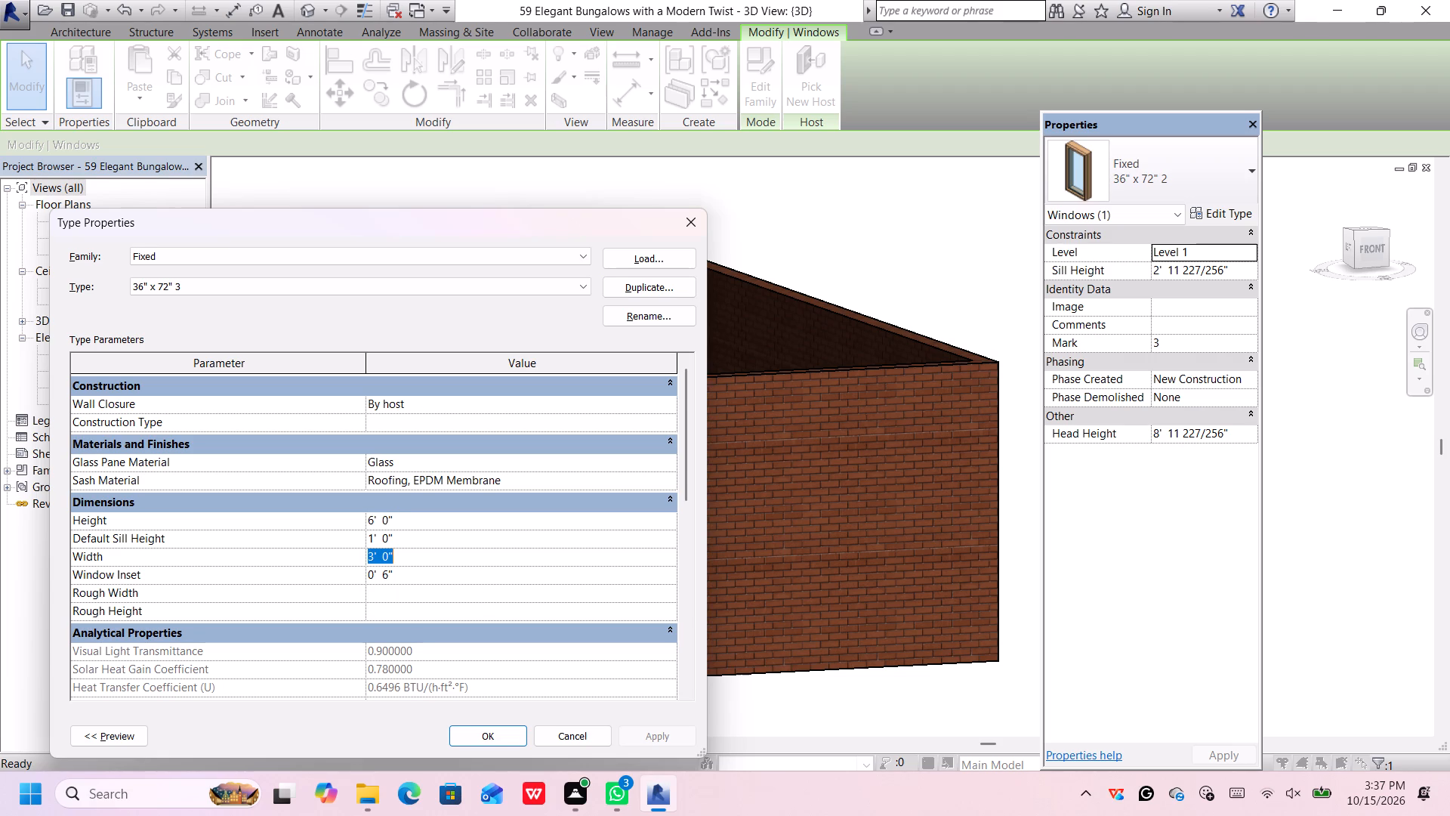
{"action": "key", "text": "grave"}
{"action": "key", "text": "BackSpace"}
{"action": "type", "text": "4'"}
{"action": "key", "text": "Return"}
{"action": "left_click", "coordinate": [503, 728]}
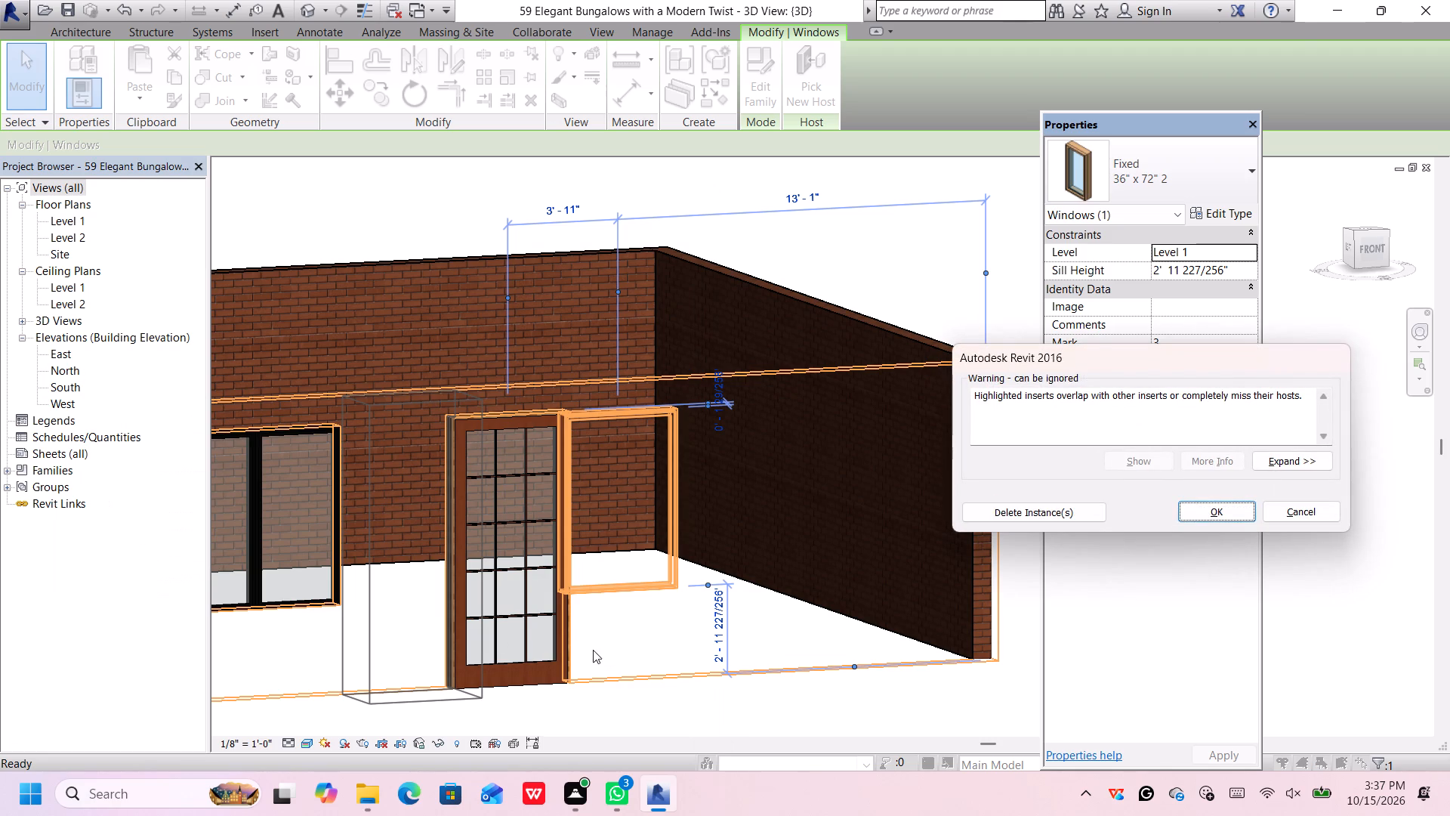
{"action": "left_click", "coordinate": [1240, 509]}
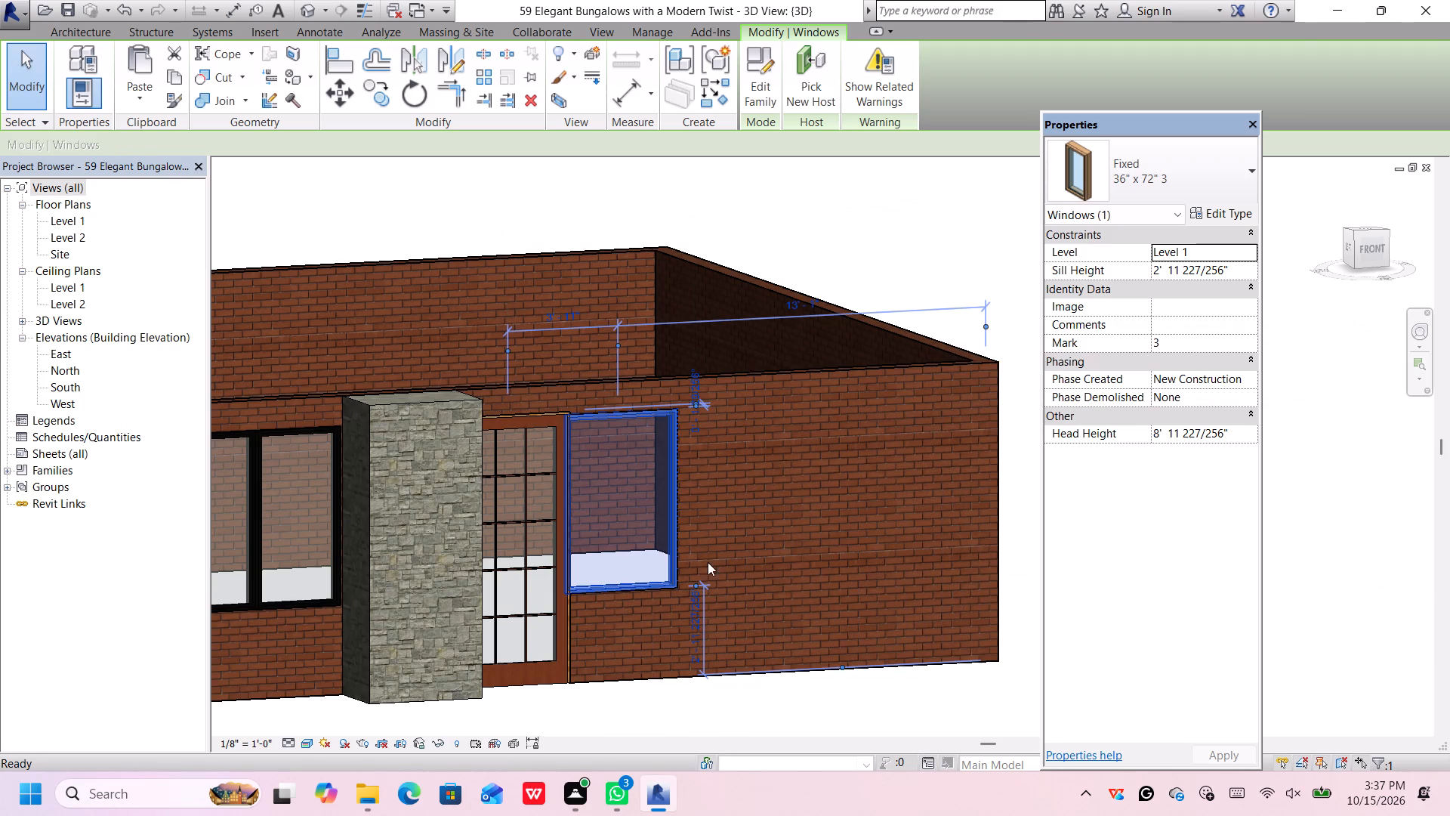
Nudge the widened window along the front wall away from the door, to about 4'-9" from the door's centre.
{"action": "key", "text": "Right"}
{"action": "key", "text": "Right"}
{"action": "key", "text": "Right"}
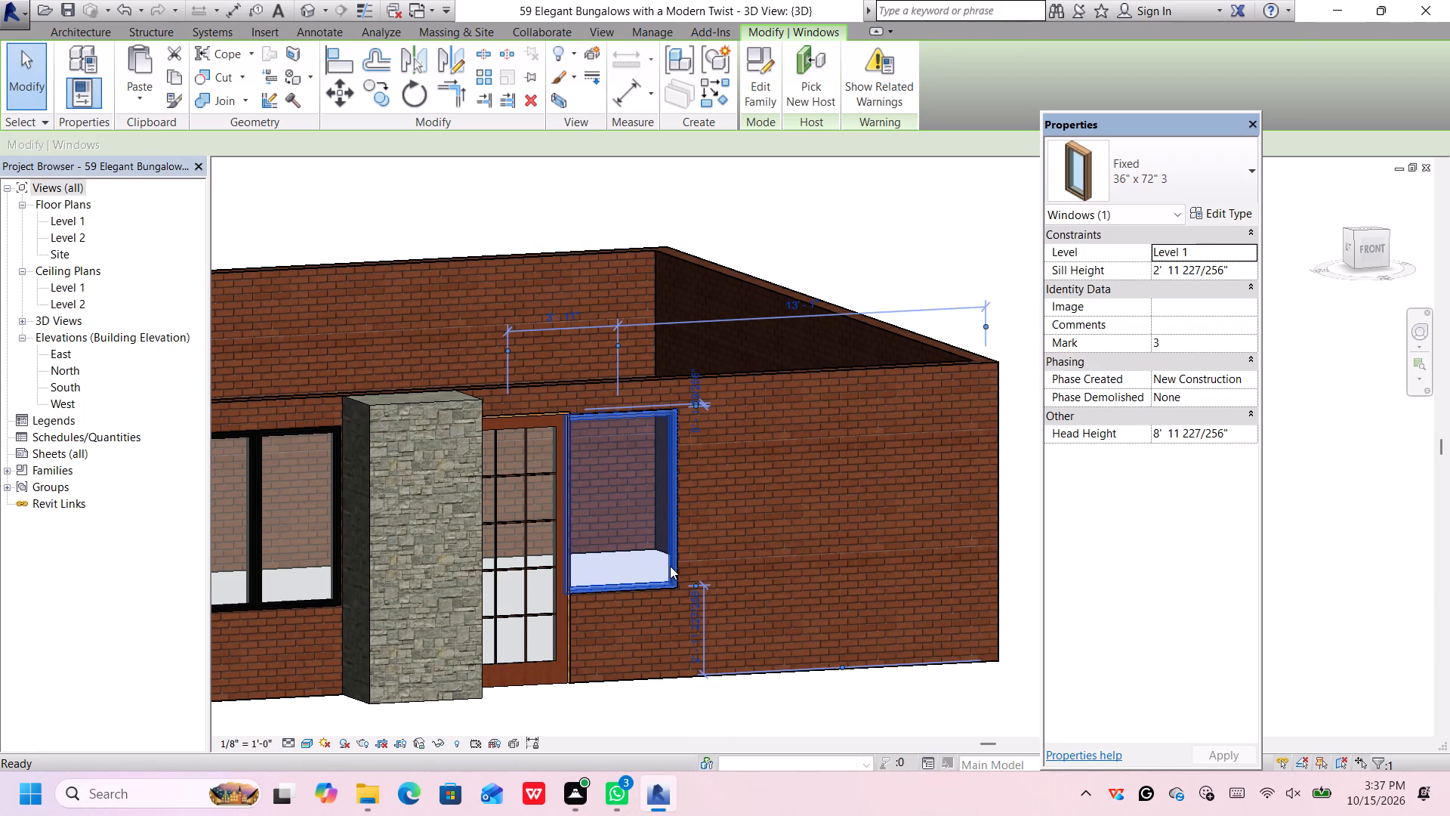
{"action": "left_click", "coordinate": [671, 572]}
{"action": "key", "text": "Right"}
{"action": "key", "text": "Right"}
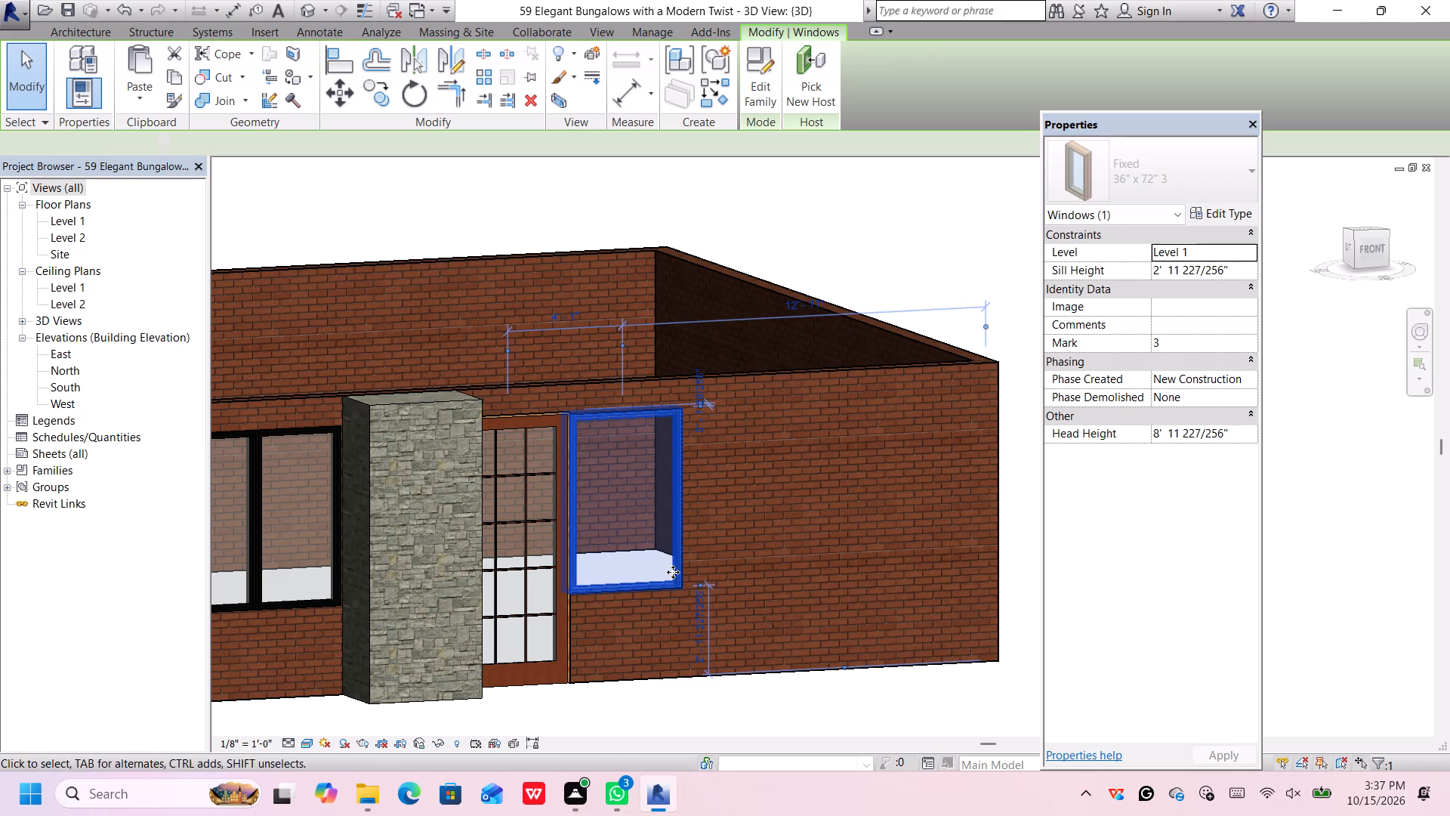
{"action": "key", "text": "Right"}
{"action": "key", "text": "Left"}
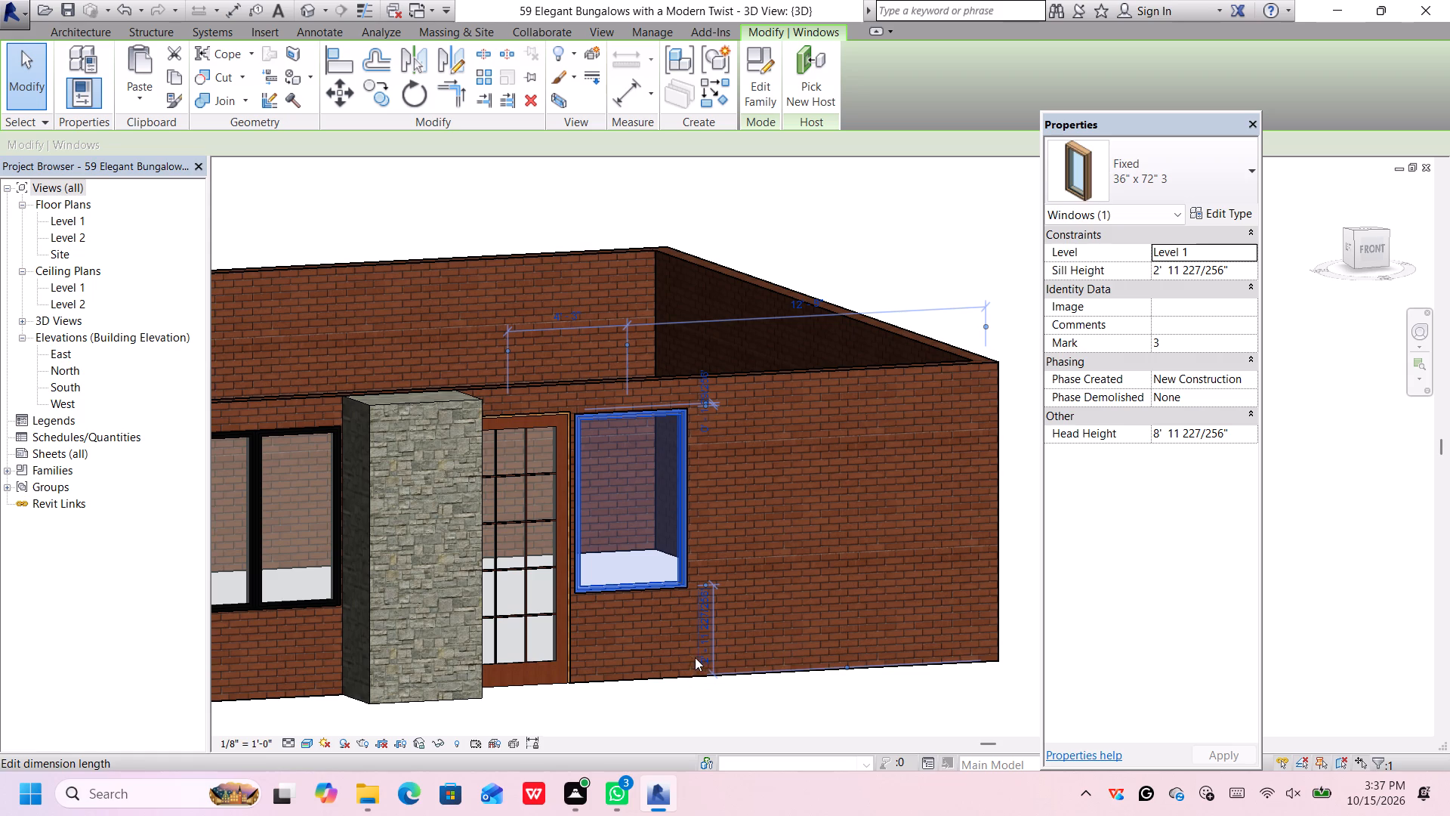
{"action": "key", "text": "Right"}
{"action": "key", "text": "Right"}
{"action": "key", "text": "Right"}
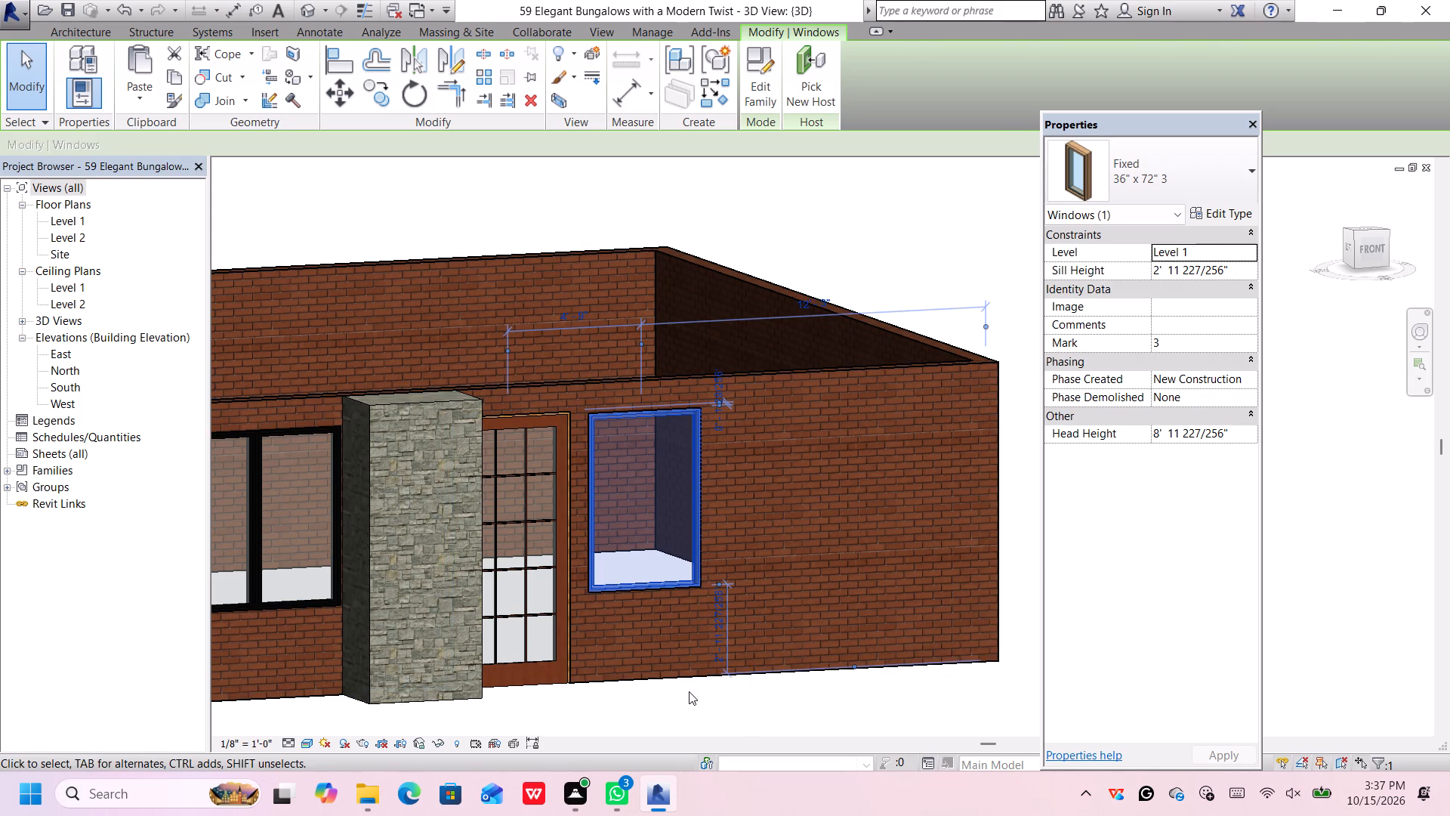
{"action": "left_click", "coordinate": [689, 691]}
Examine the front wall's windows, door and stone column from several angles.
{"action": "scroll", "coordinate": [708, 634], "scroll_direction": "down", "scroll_amount": 4}
{"action": "middle_click_drag", "start_coordinate": [732, 669], "coordinate": [722, 671]}
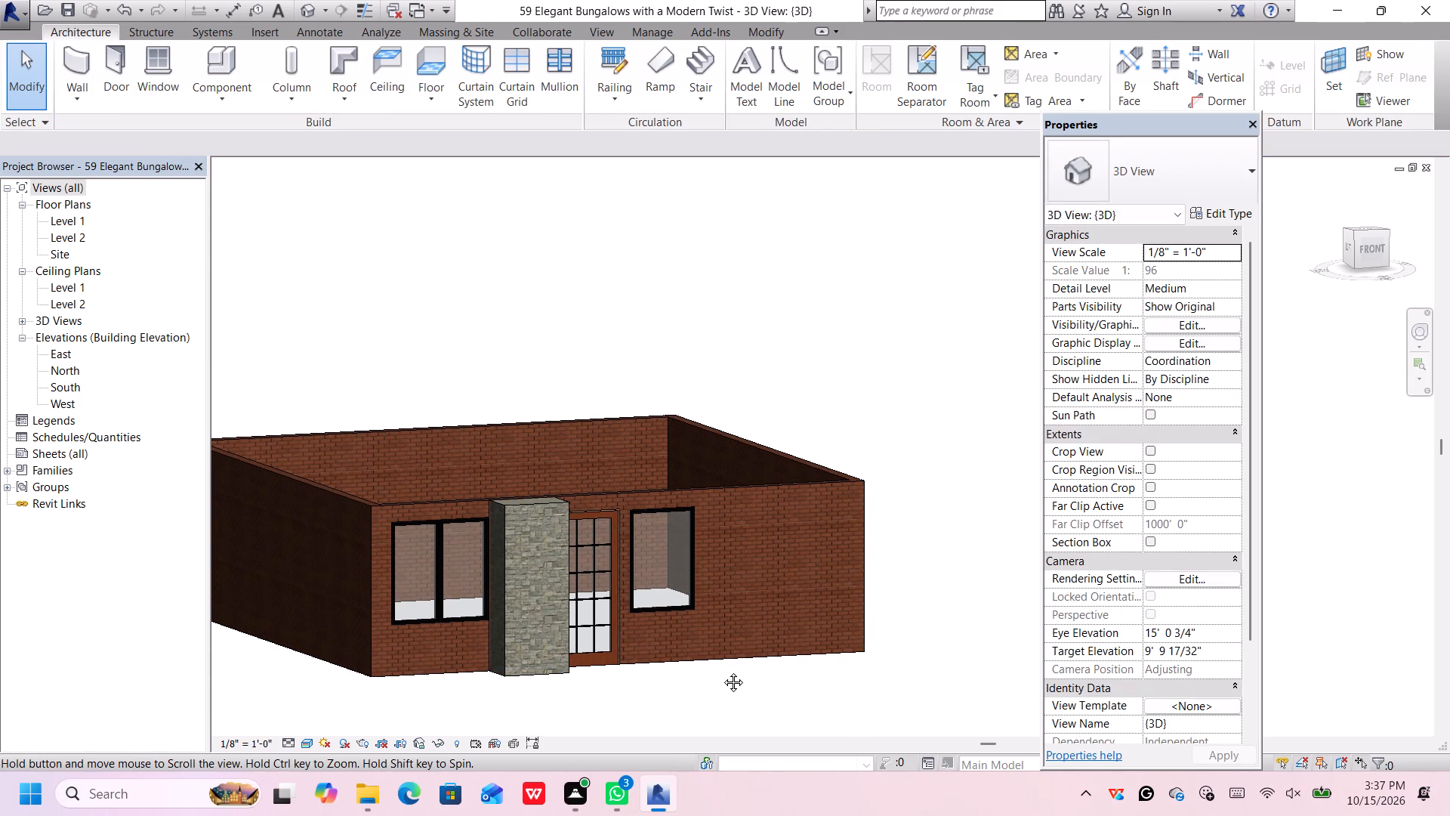
{"action": "middle_click_drag", "start_coordinate": [722, 671], "coordinate": [672, 657]}
{"action": "scroll", "coordinate": [690, 654], "scroll_direction": "up", "scroll_amount": 2}
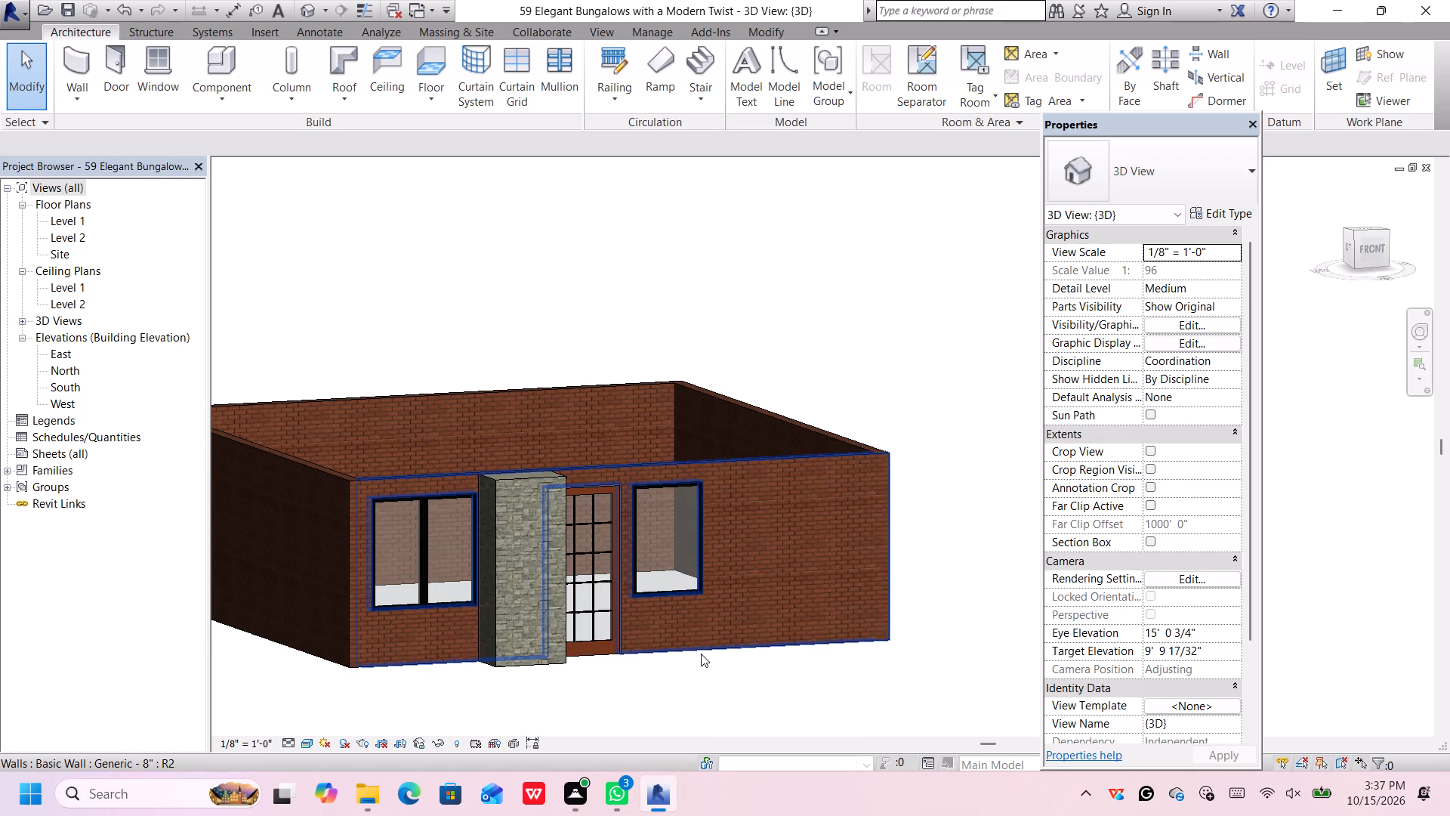
{"action": "scroll", "coordinate": [702, 655], "scroll_direction": "down", "scroll_amount": 2}
{"action": "middle_click_drag", "start_coordinate": [719, 669], "coordinate": [716, 669]}
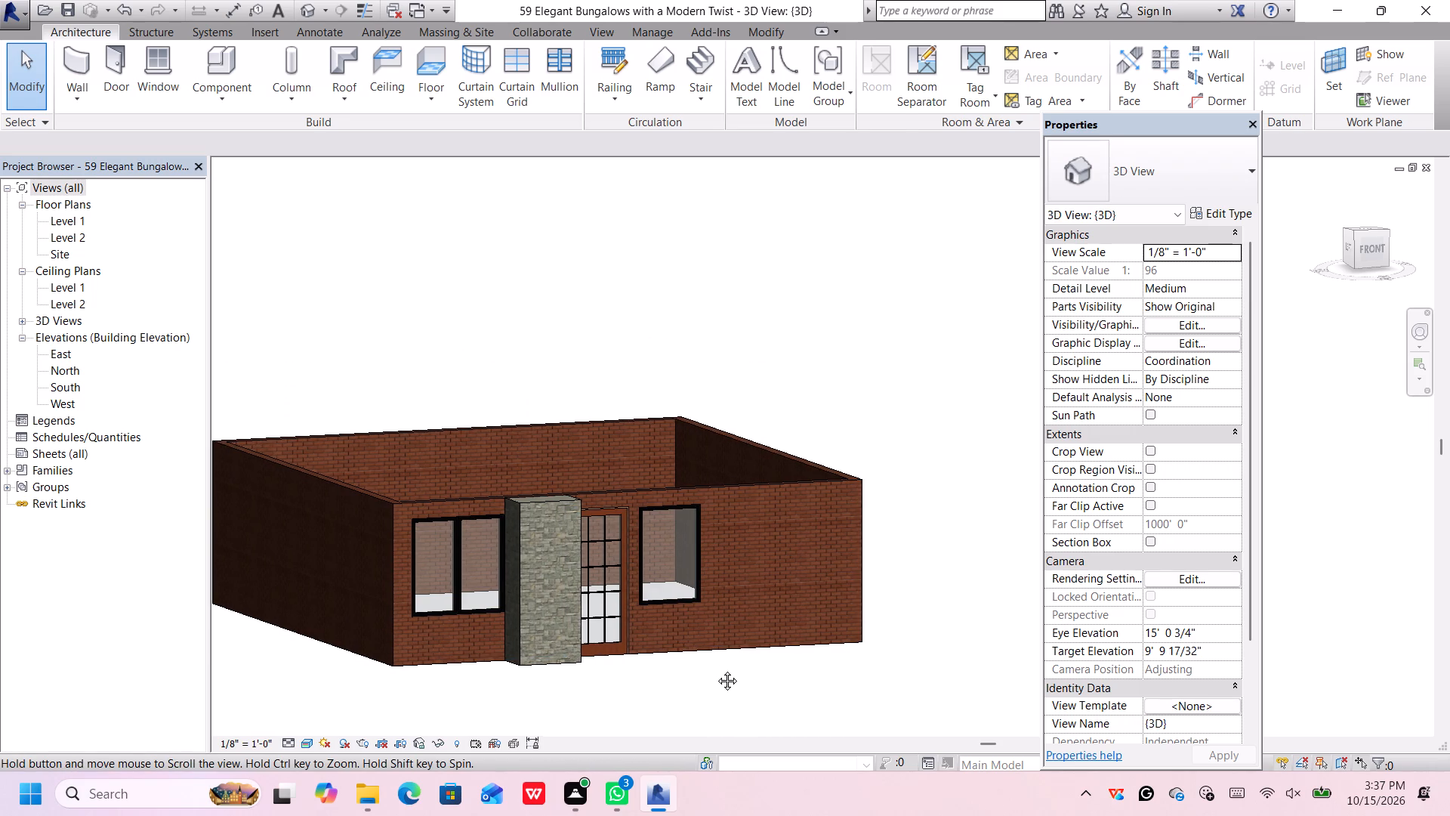
{"action": "middle_click_drag", "start_coordinate": [716, 669], "coordinate": [624, 633]}
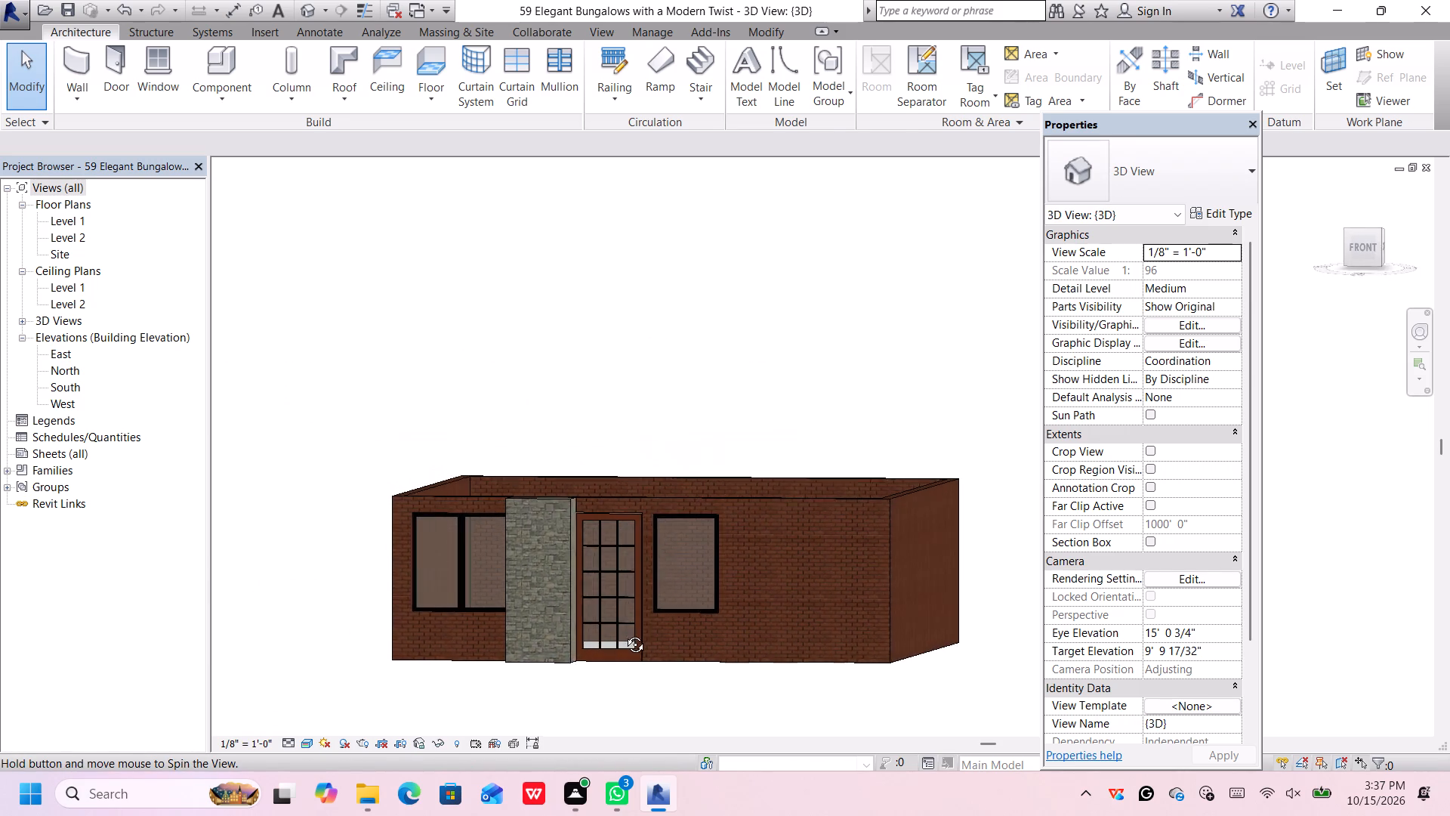
{"action": "middle_click_drag", "start_coordinate": [624, 633], "coordinate": [625, 631]}
{"action": "scroll", "coordinate": [650, 632], "scroll_direction": "up", "scroll_amount": 2, "text": "shift"}
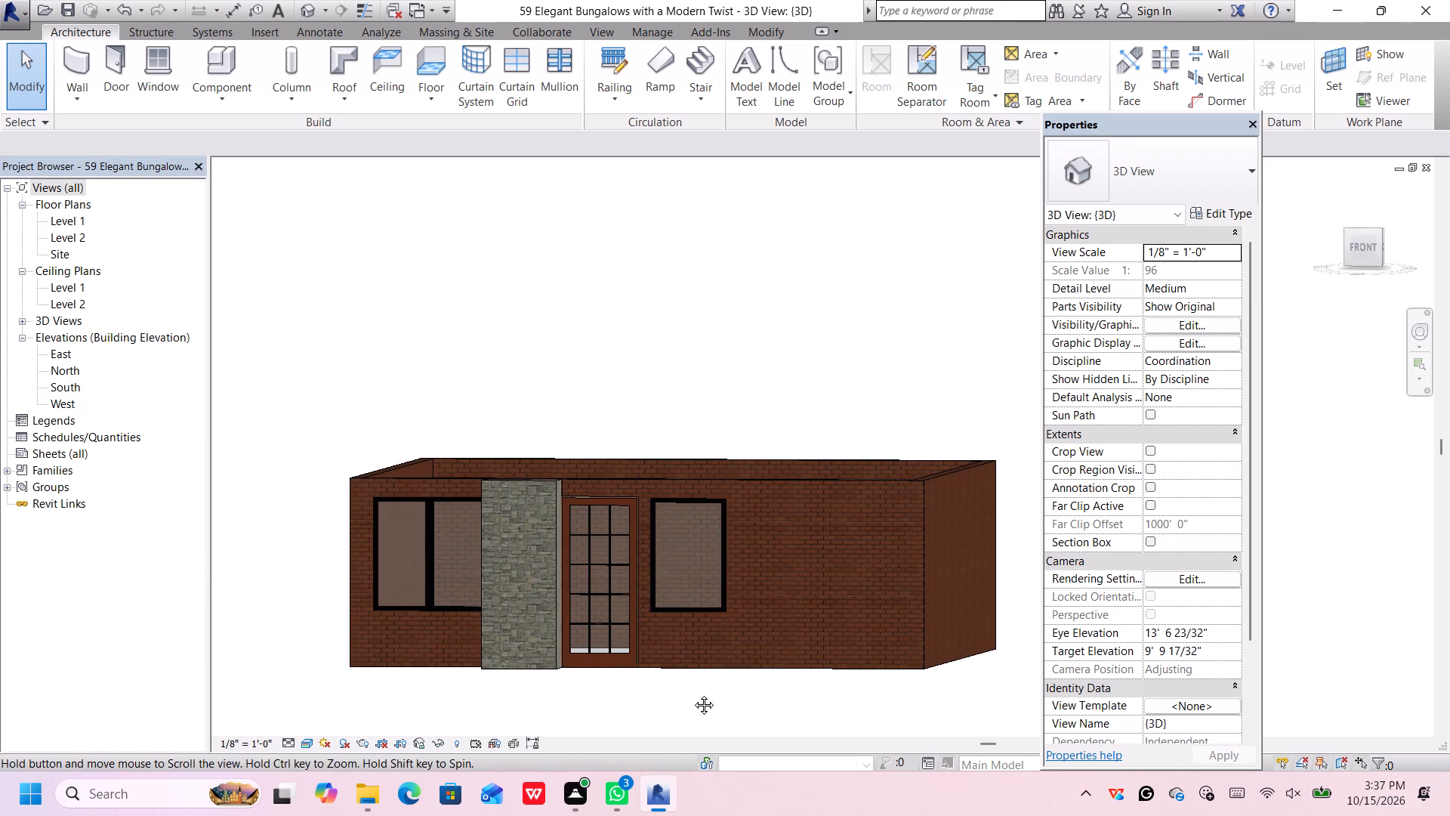
{"action": "middle_click", "coordinate": [693, 694]}
{"action": "middle_click_drag", "start_coordinate": [690, 690], "coordinate": [756, 684]}
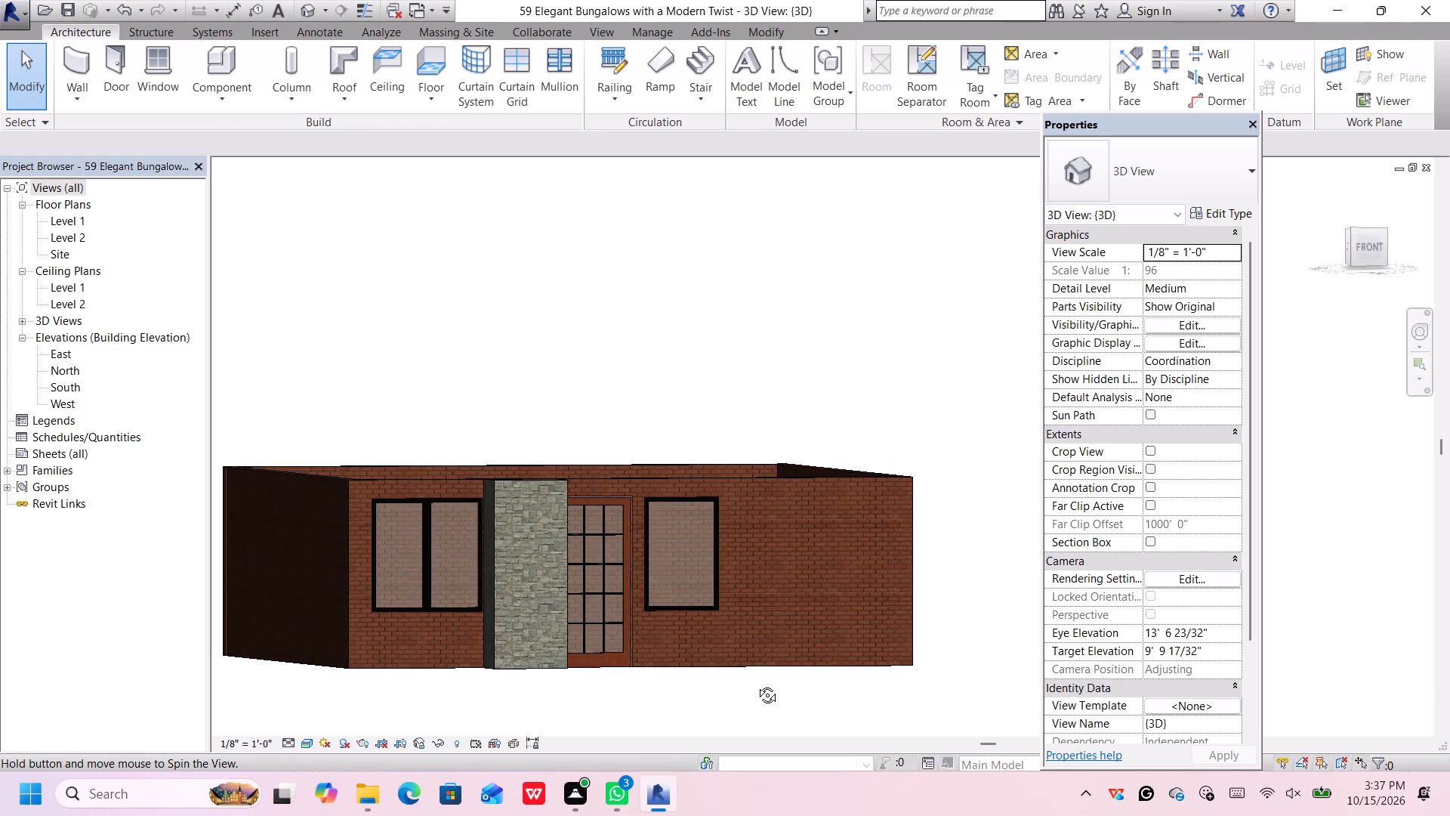
{"action": "middle_click_drag", "start_coordinate": [756, 684], "coordinate": [711, 694]}
{"action": "scroll", "coordinate": [711, 684], "scroll_direction": "up", "scroll_amount": 1, "text": "shift"}
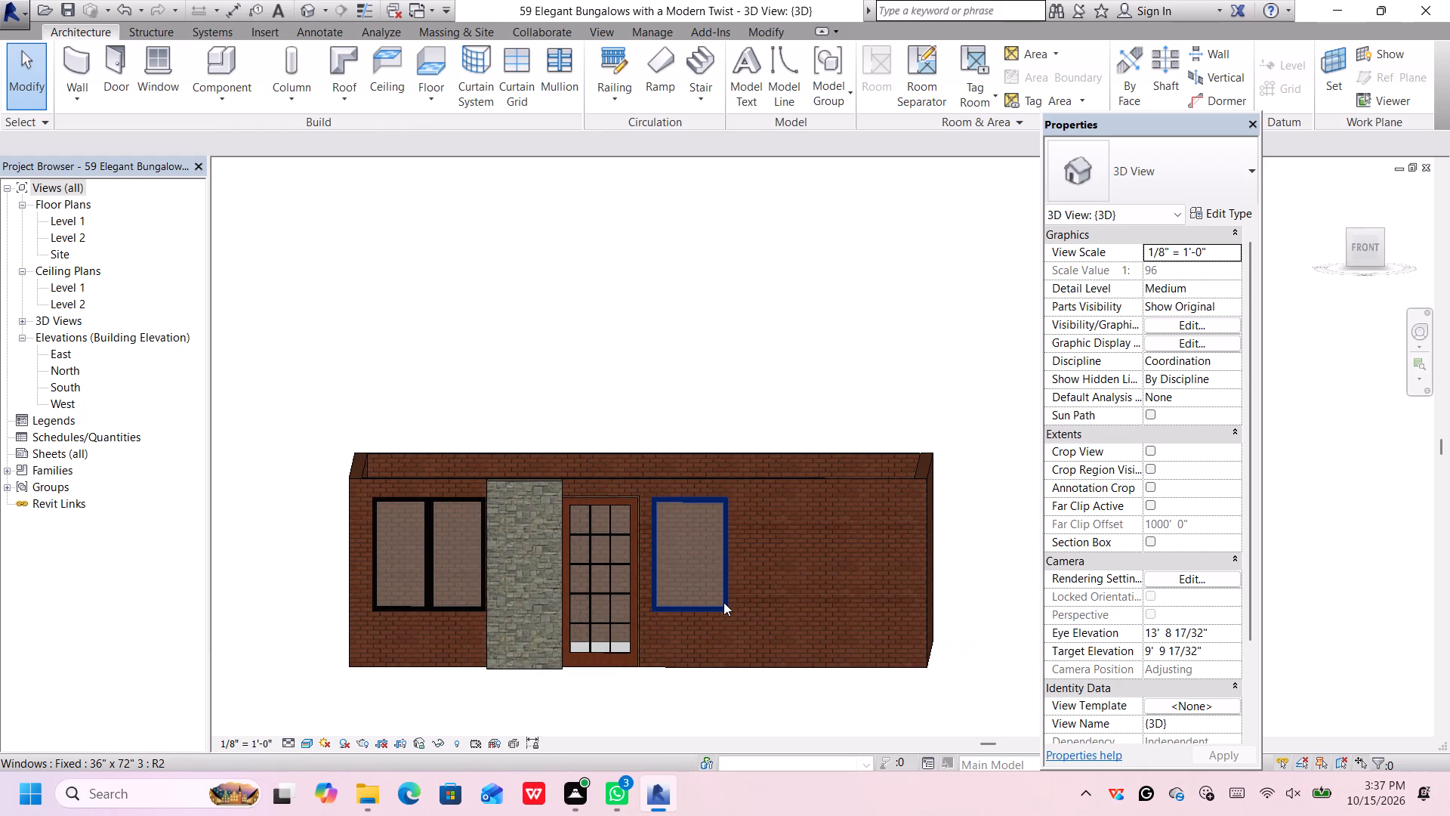
Set the width of the 36" x 72" 3 window type beside the door to 5'.
{"action": "left_click", "coordinate": [723, 602]}
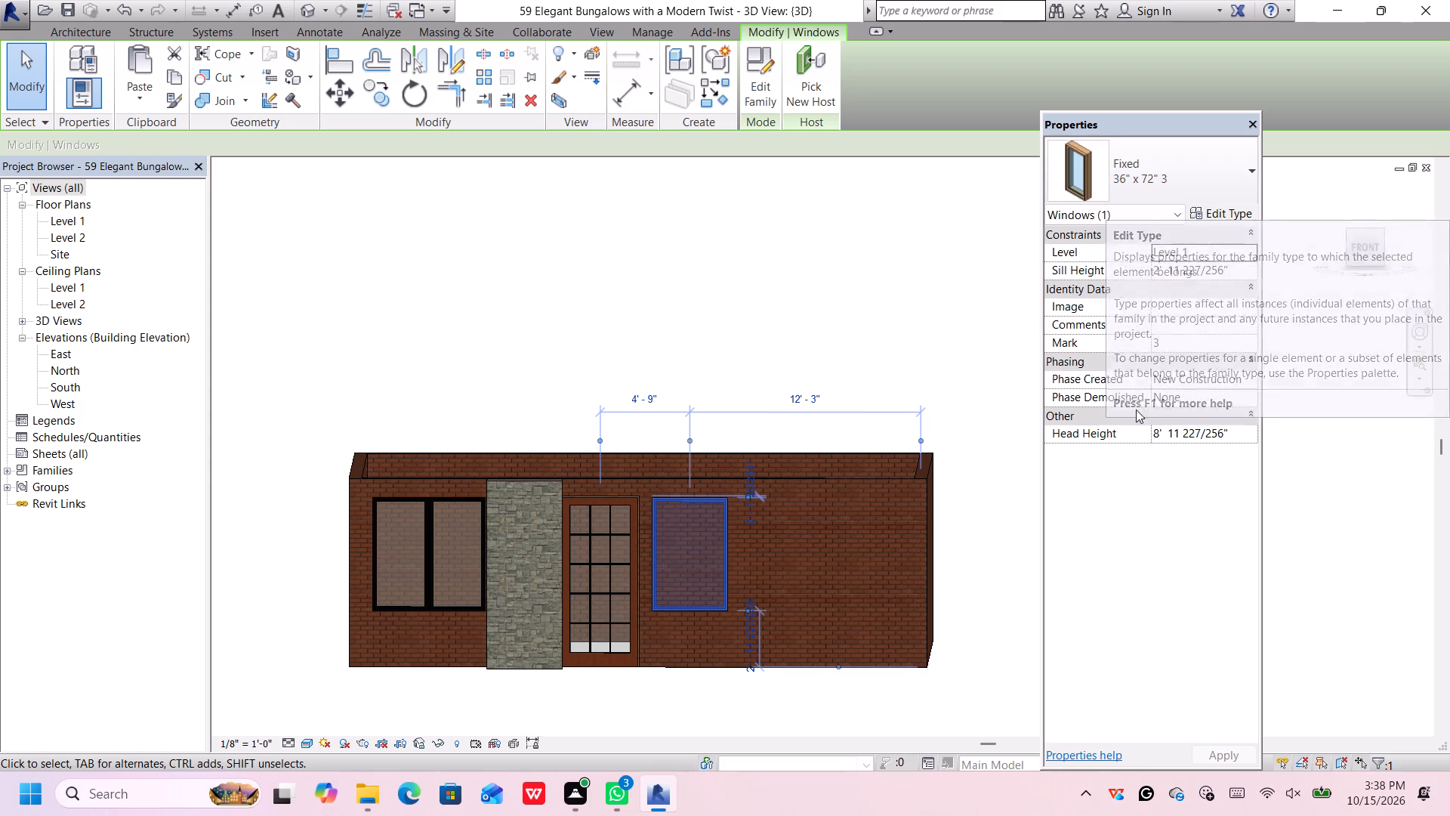
{"action": "left_click", "coordinate": [1236, 209]}
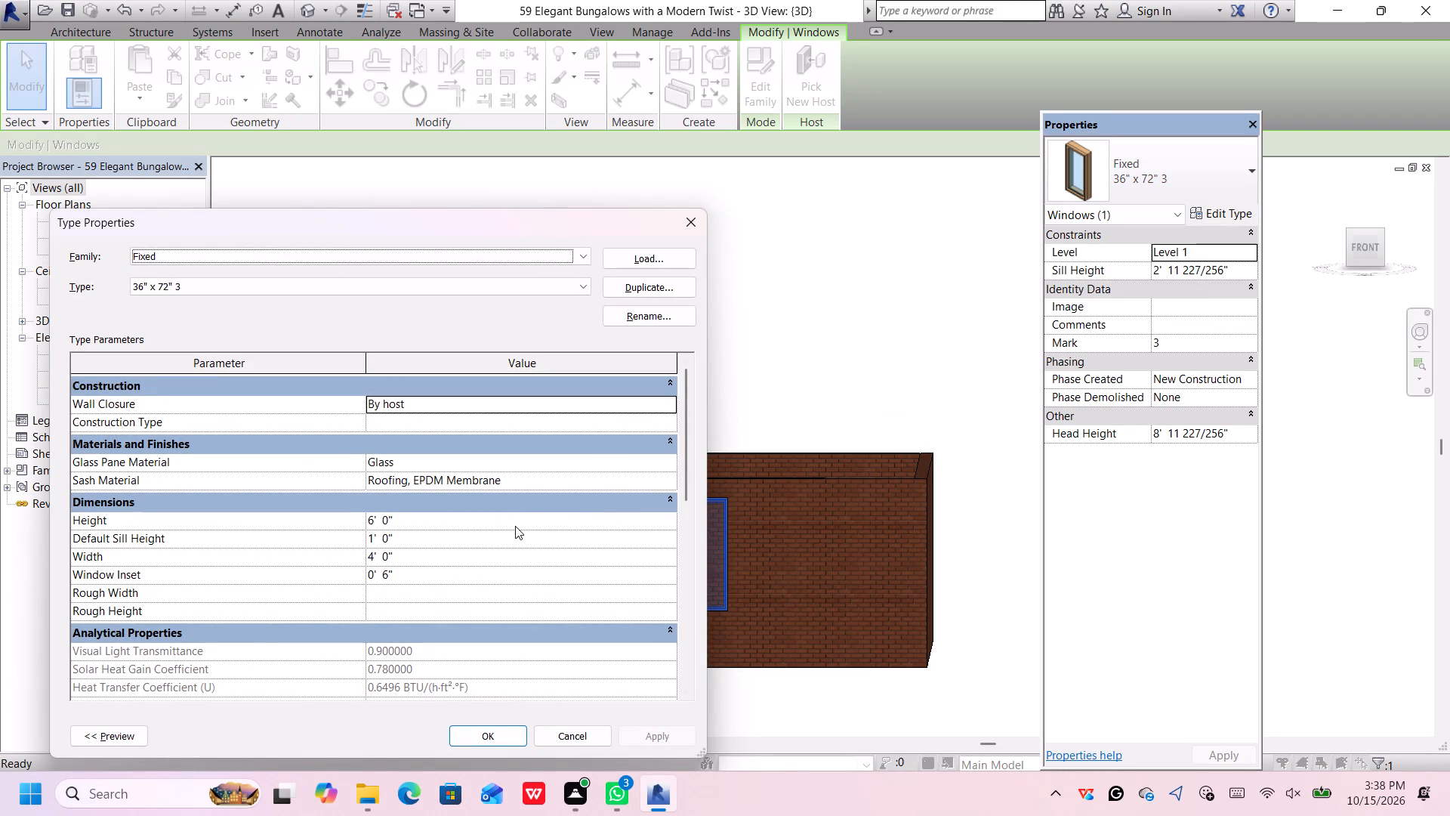
{"action": "left_click", "coordinate": [503, 556]}
{"action": "key", "text": "BackSpace"}
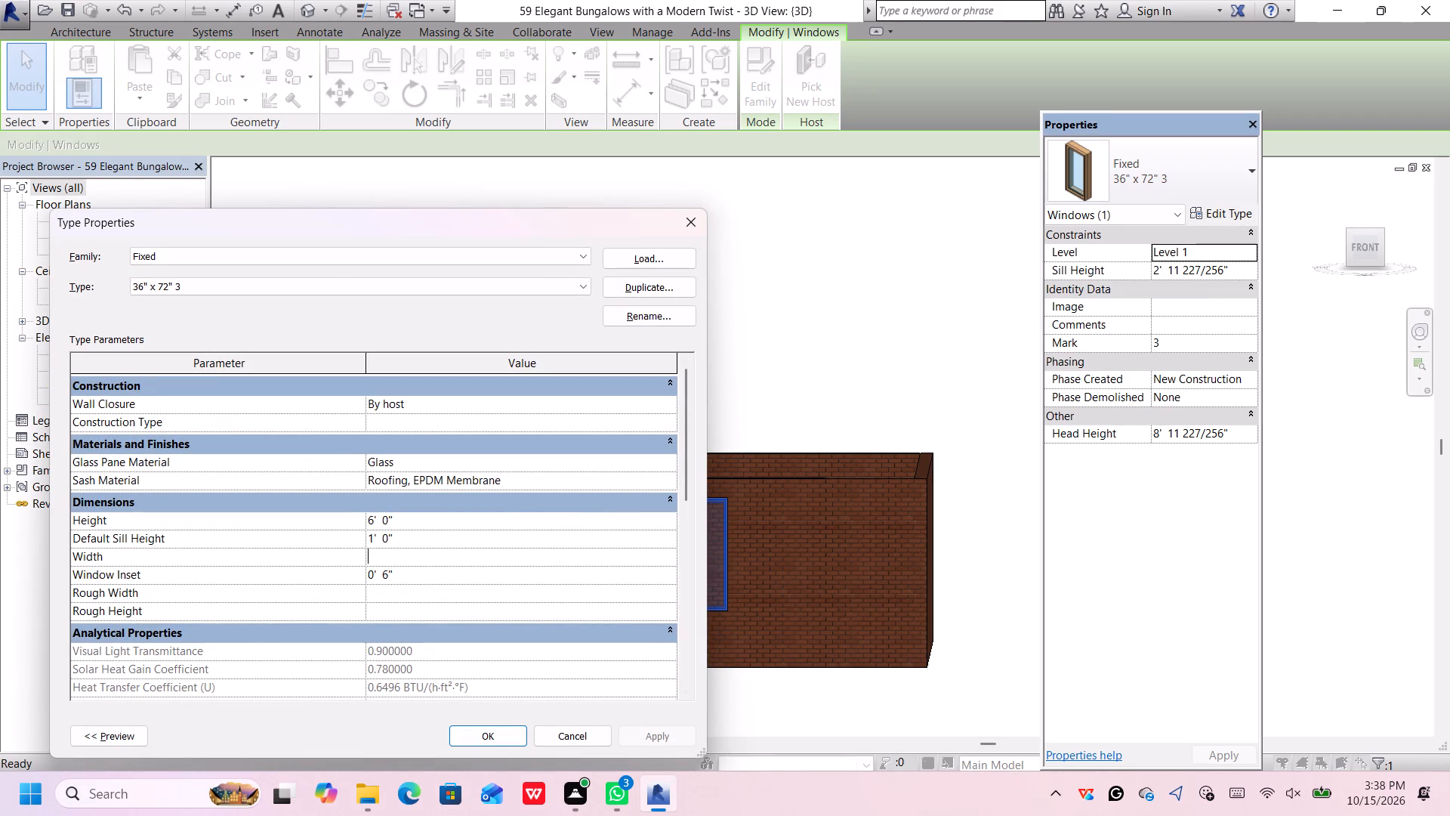
{"action": "key", "text": "5"}
{"action": "key", "text": "apostrophe"}
{"action": "key", "text": "Return"}
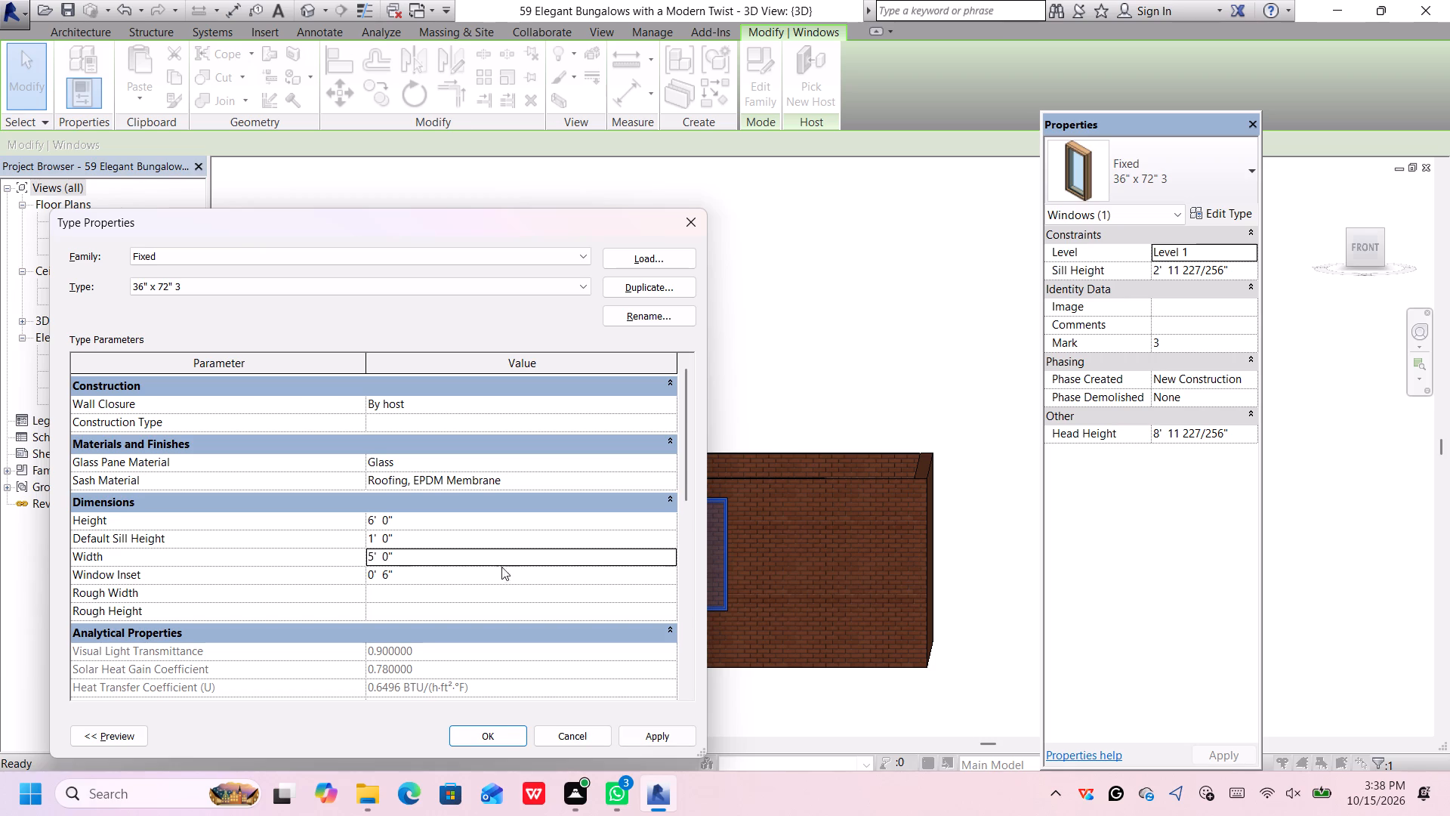
{"action": "left_click", "coordinate": [648, 734]}
{"action": "left_click", "coordinate": [492, 732]}
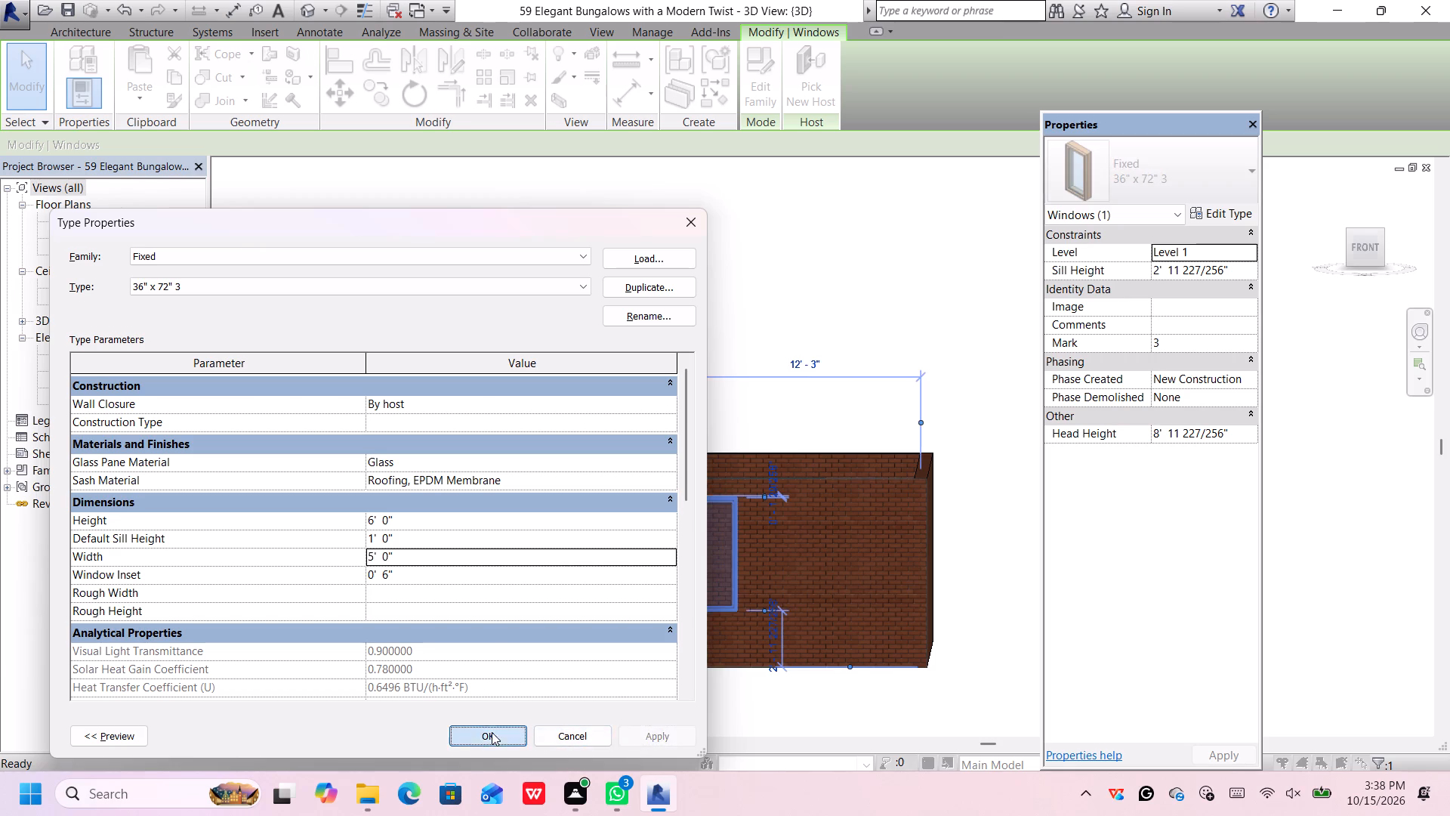
{"action": "left_click", "coordinate": [771, 695]}
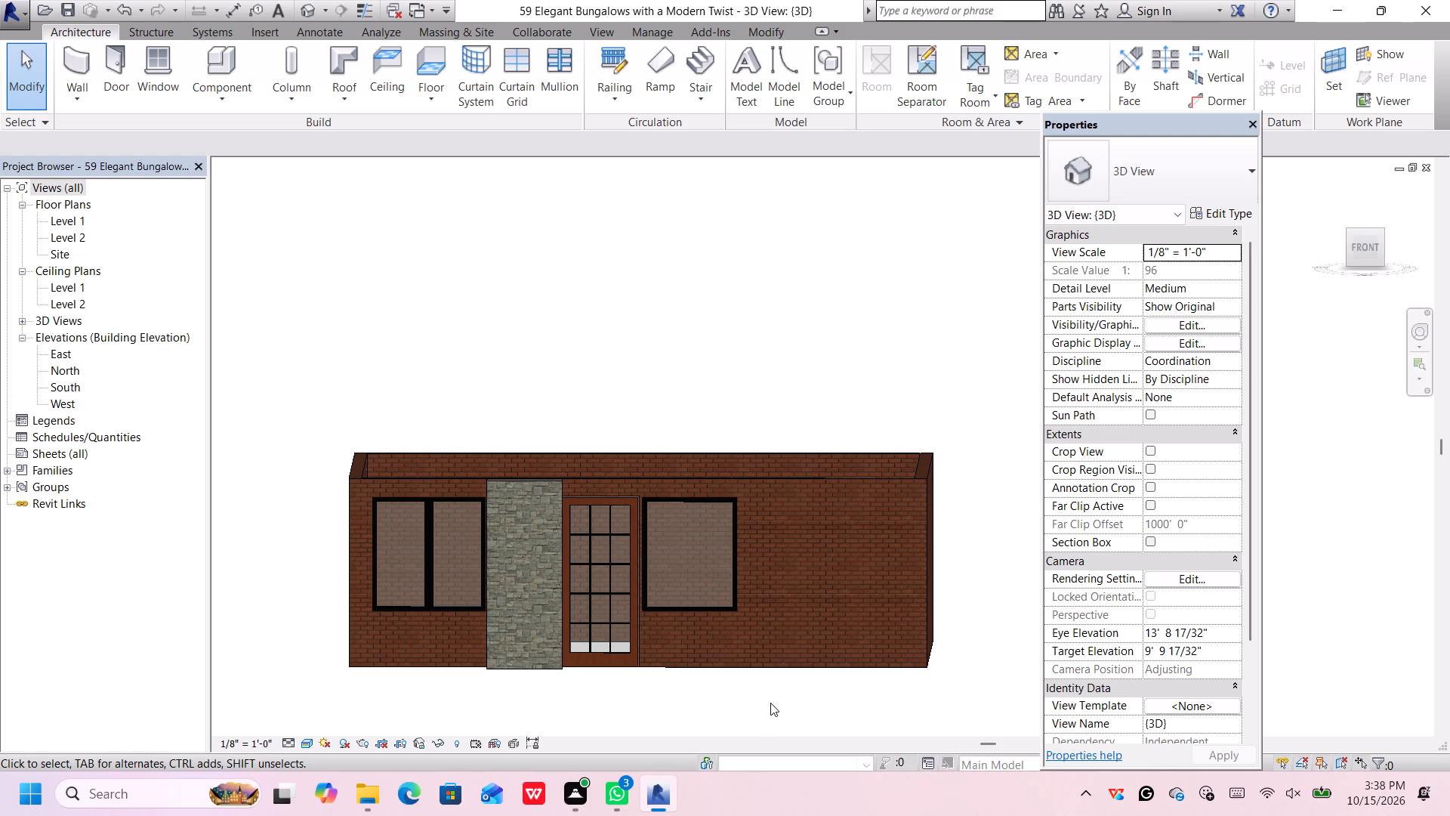
Set the width of the stone column's type, 24" x 24" 2, to 3'.
{"action": "left_click", "coordinate": [558, 490]}
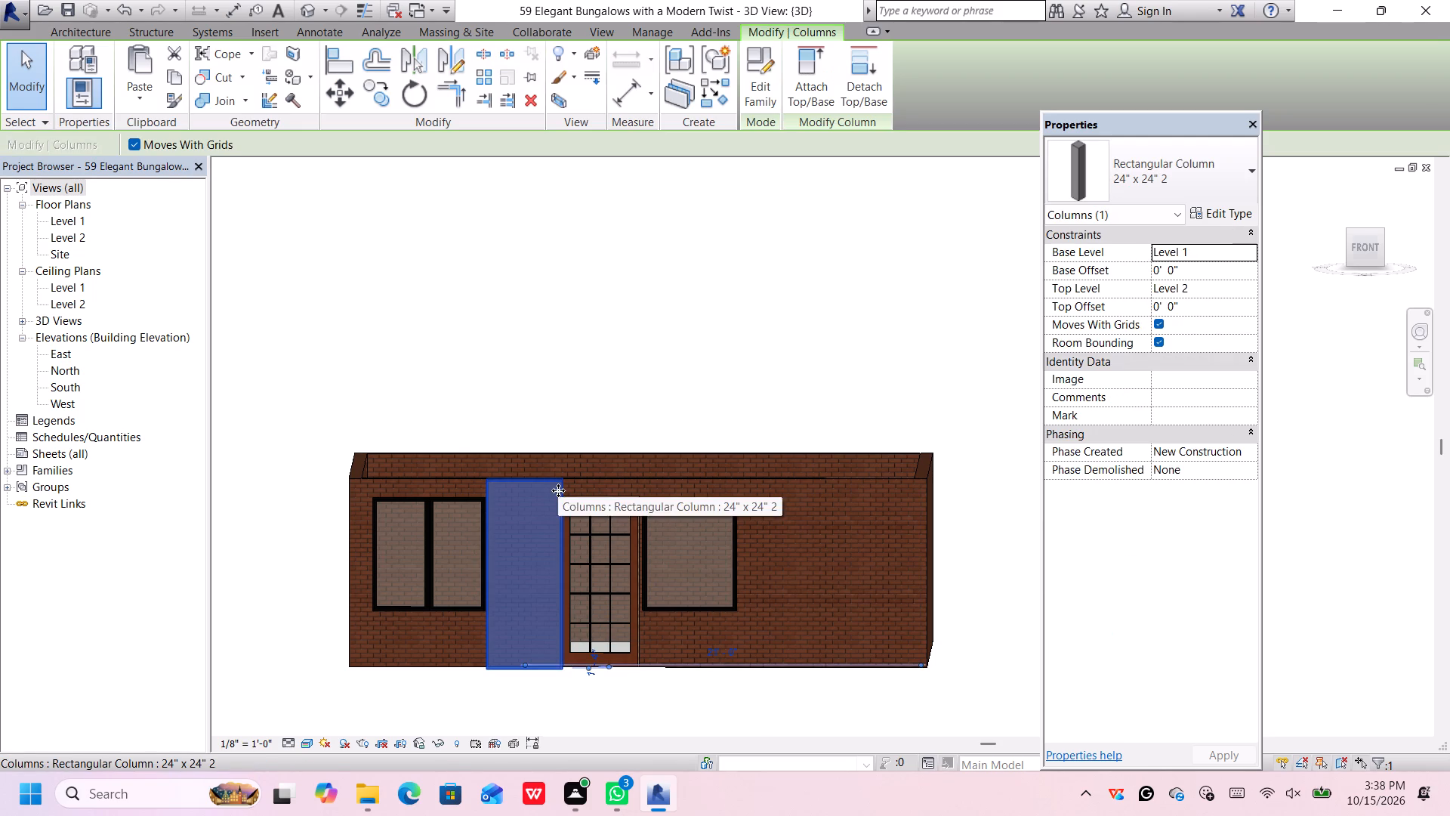
{"action": "left_click", "coordinate": [1245, 214]}
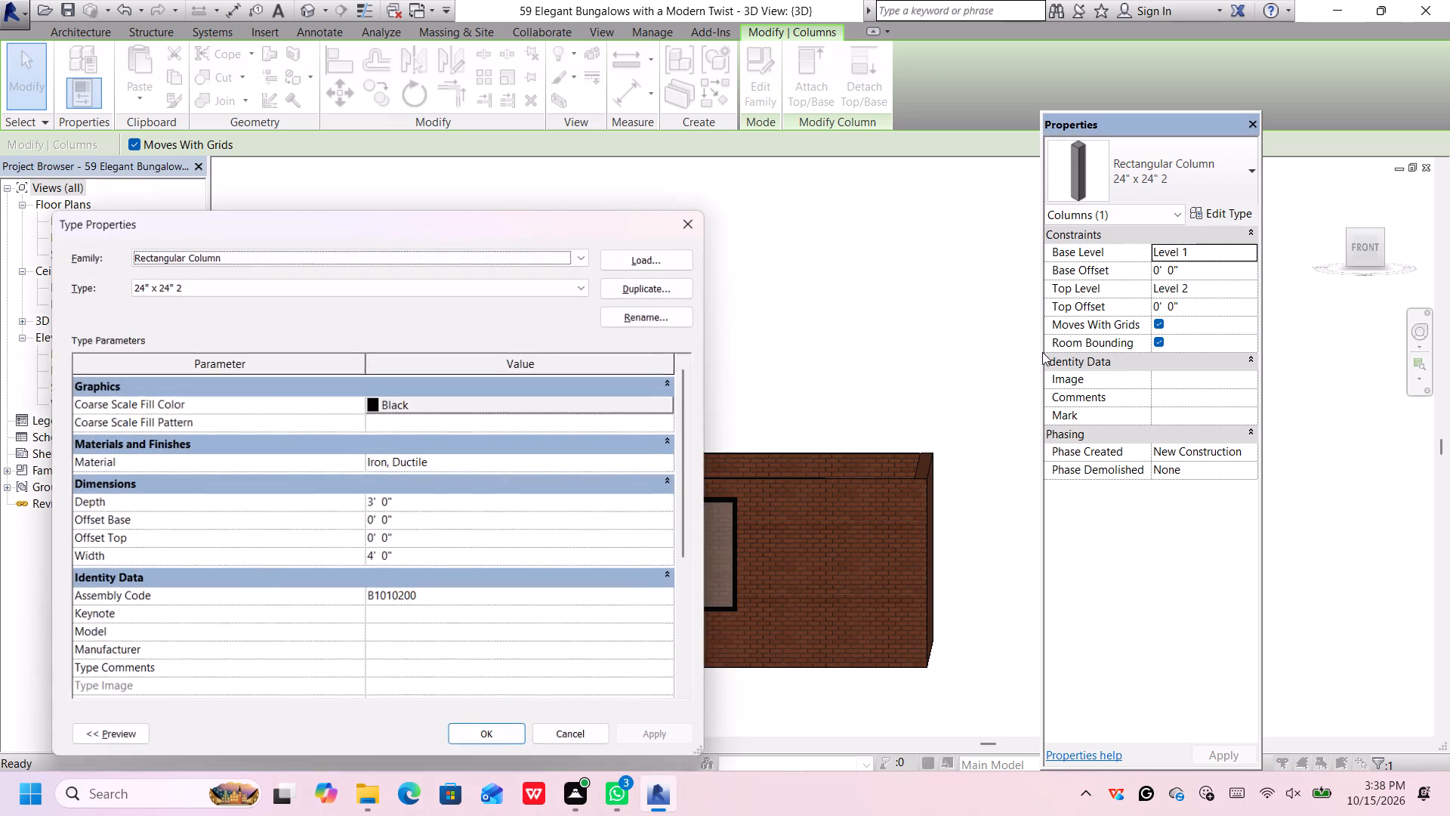
{"action": "left_click", "coordinate": [443, 555]}
{"action": "key", "text": "BackSpace"}
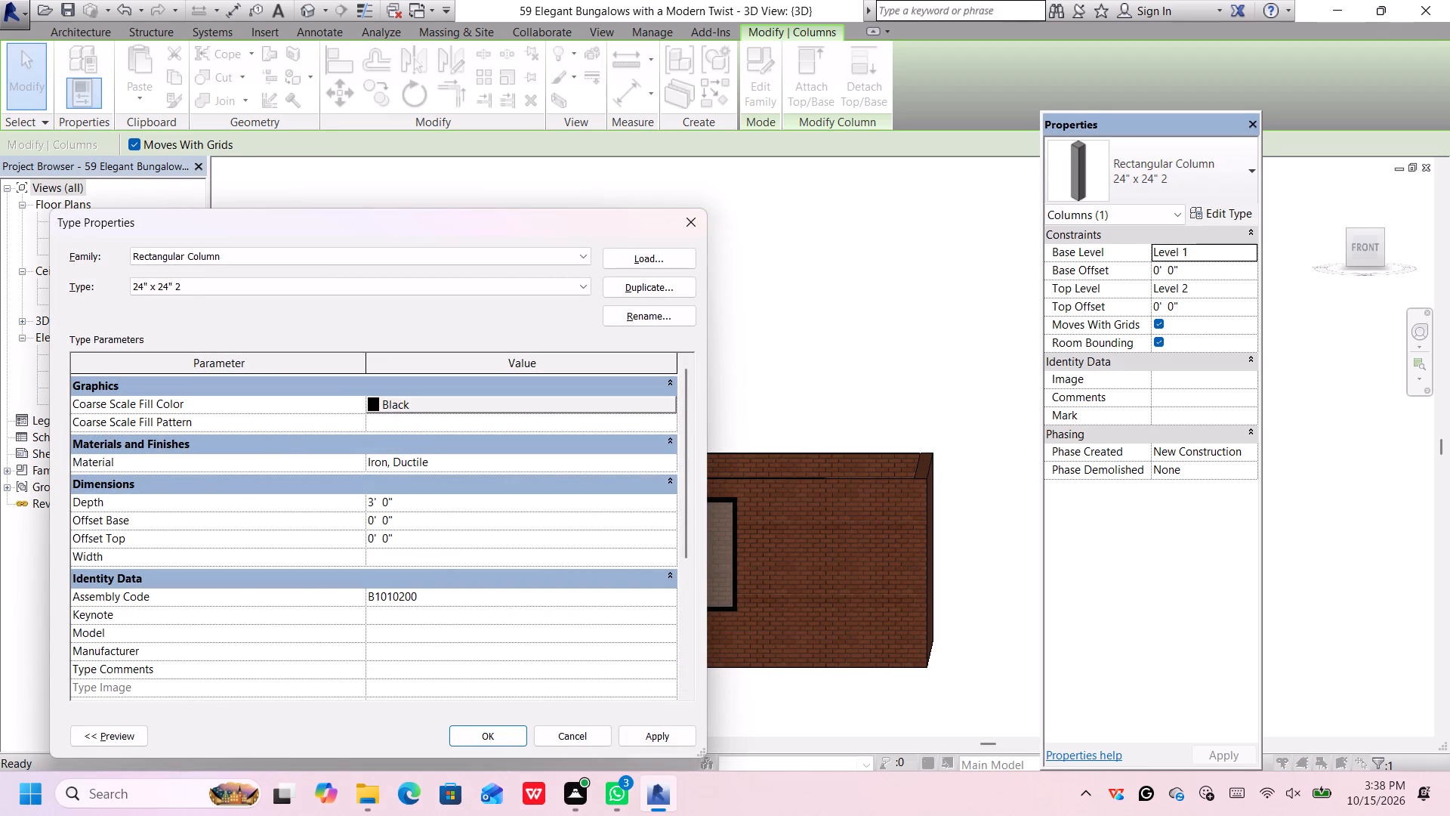
{"action": "type", "text": "3'"}
{"action": "key", "text": "Return"}
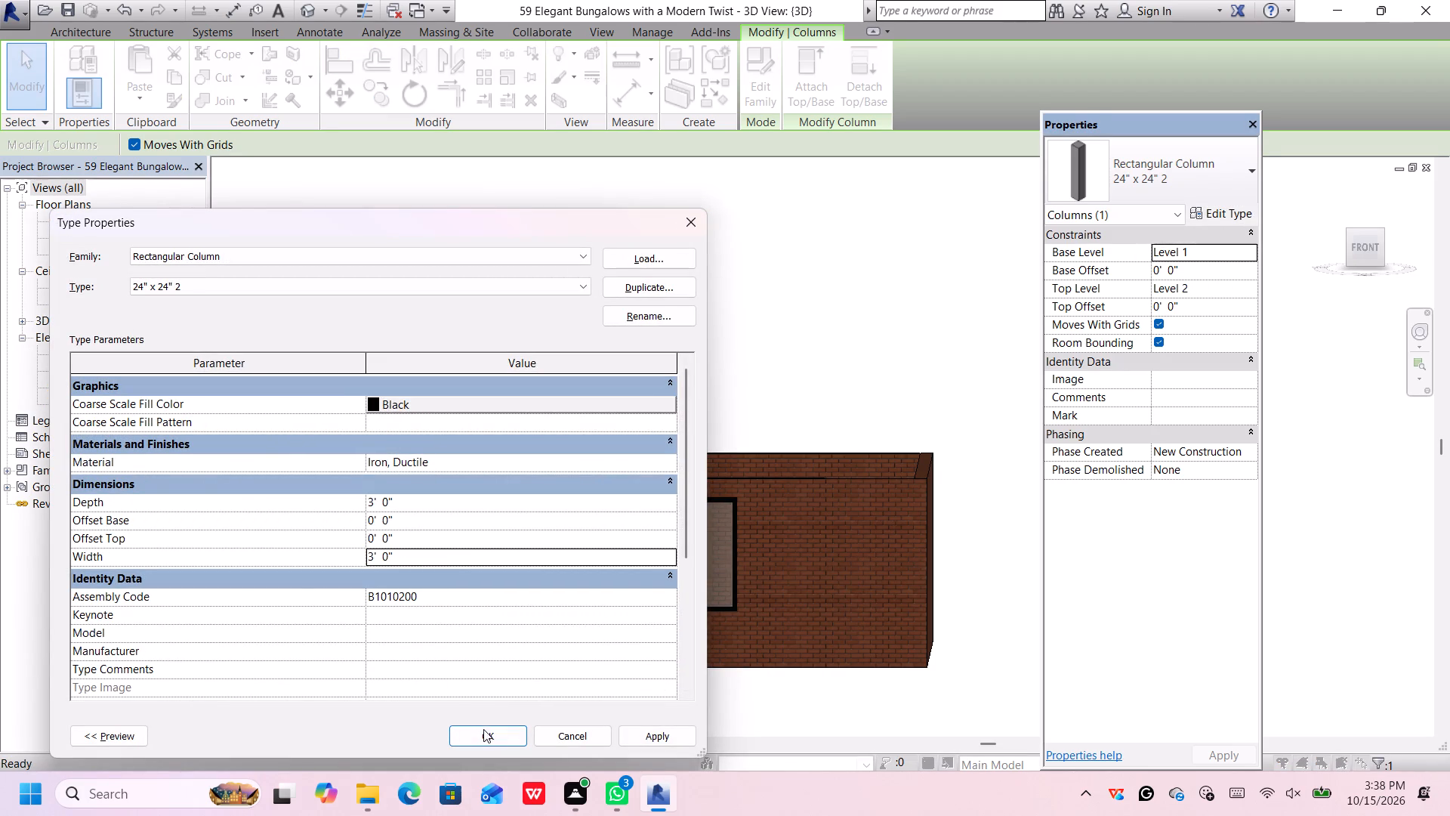
{"action": "left_click", "coordinate": [642, 735]}
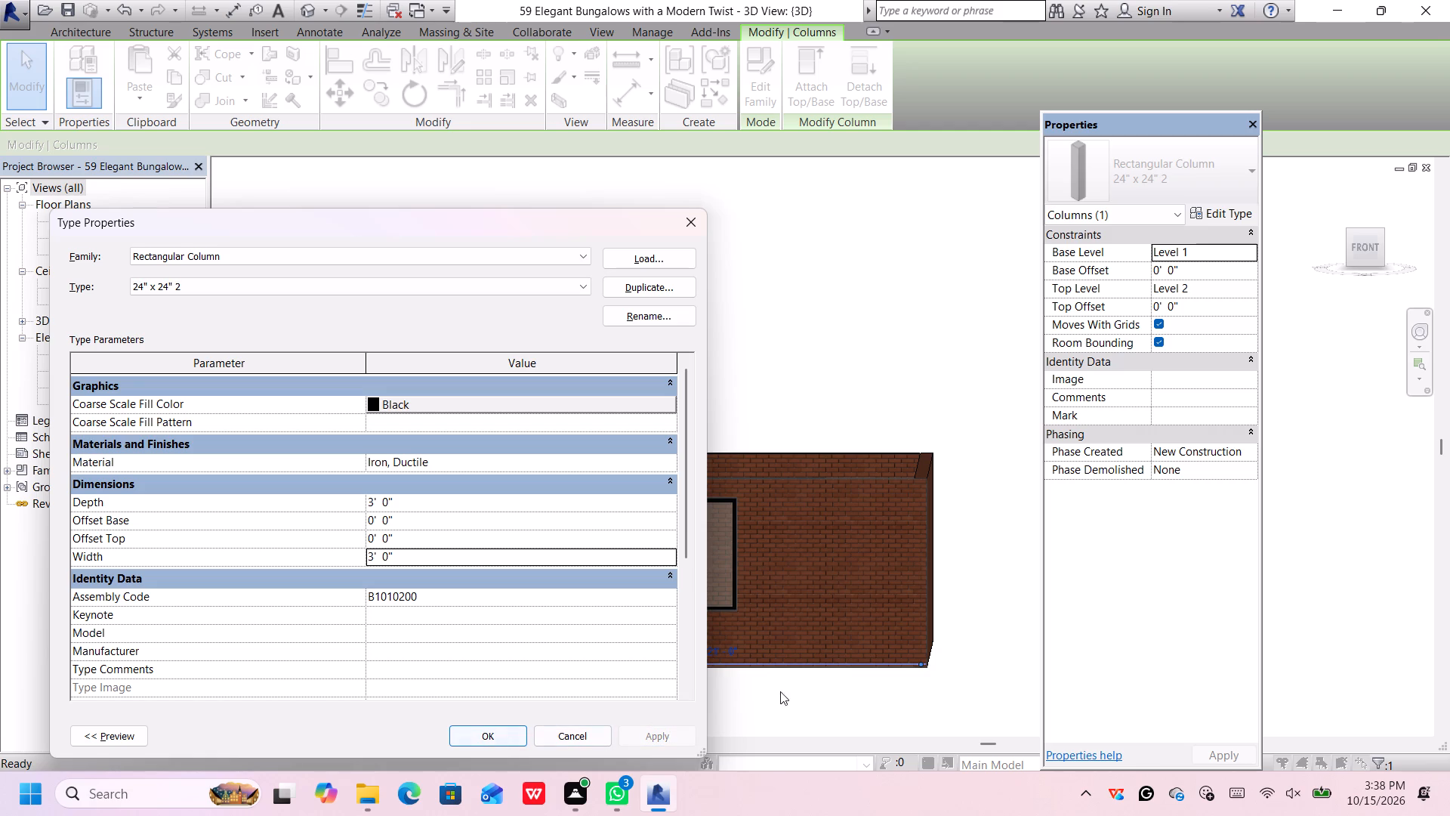
{"action": "left_click", "coordinate": [787, 705]}
{"action": "left_click", "coordinate": [471, 736]}
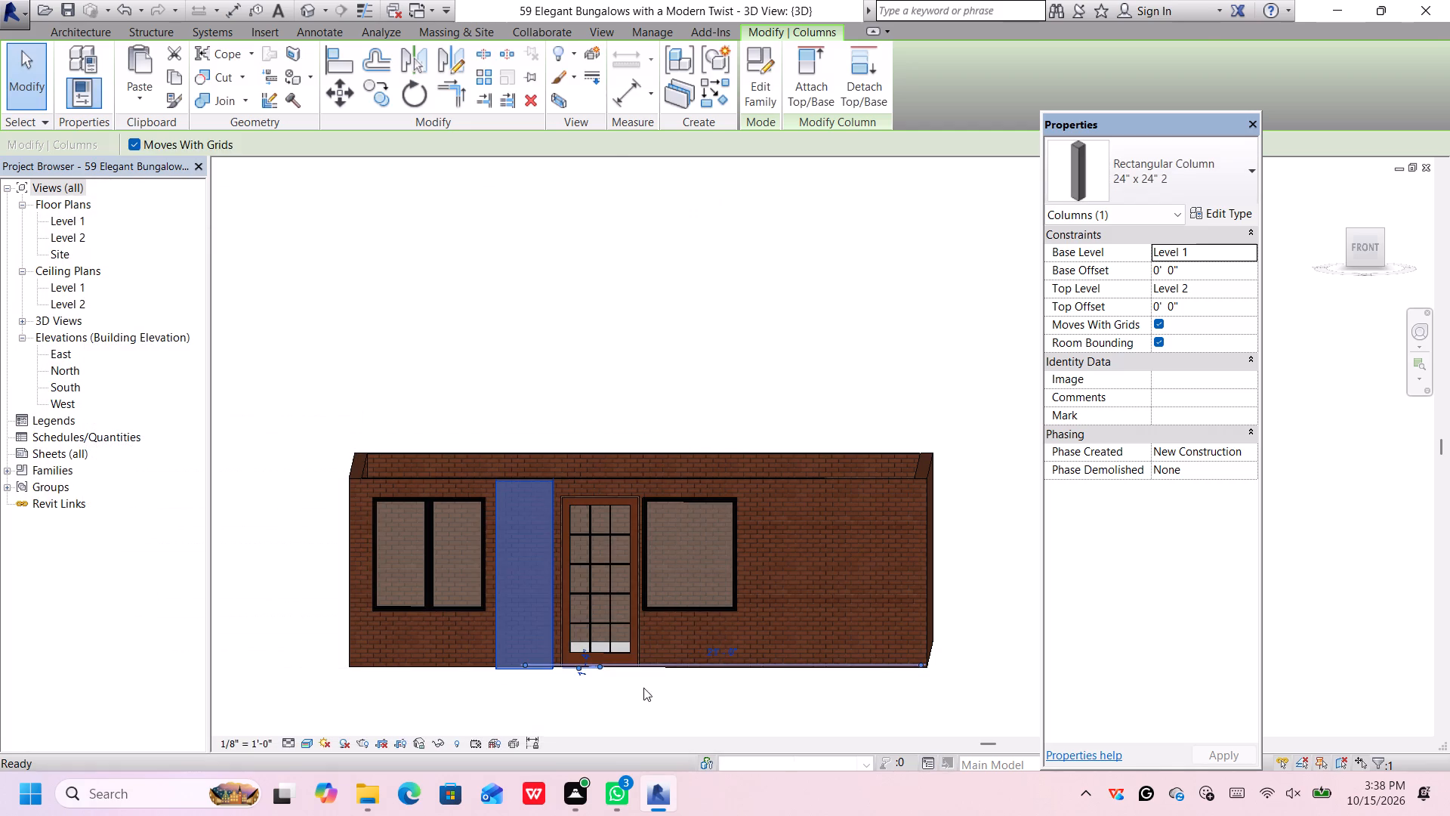
{"action": "left_click", "coordinate": [649, 701]}
Nudge the door along the front wall against the stone column, about 5'-1" from the centre of the single window.
{"action": "scroll", "coordinate": [523, 636], "scroll_direction": "up", "scroll_amount": 2}
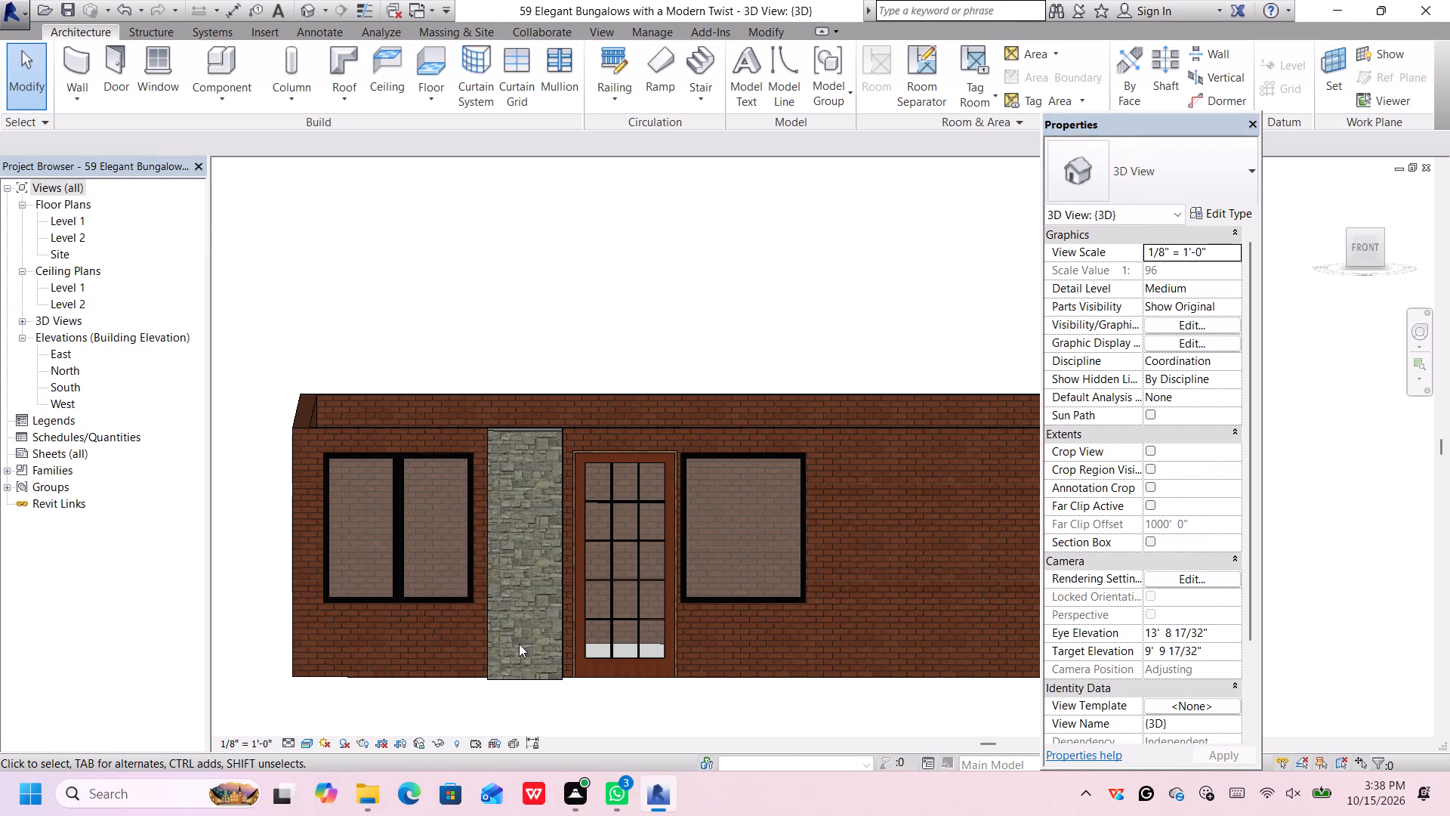
{"action": "left_click", "coordinate": [577, 664]}
{"action": "key", "text": "Left"}
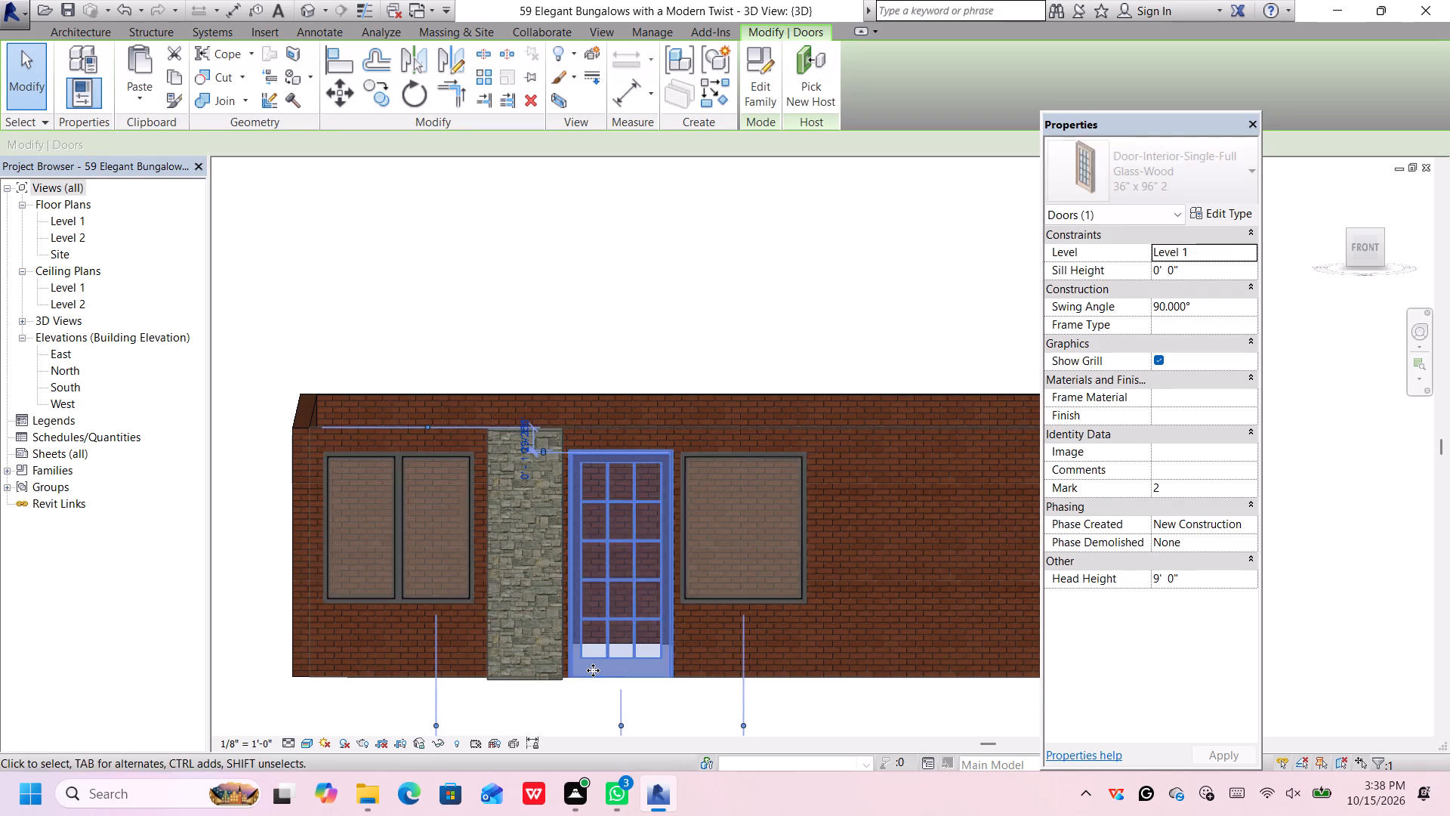
{"action": "key", "text": "Left"}
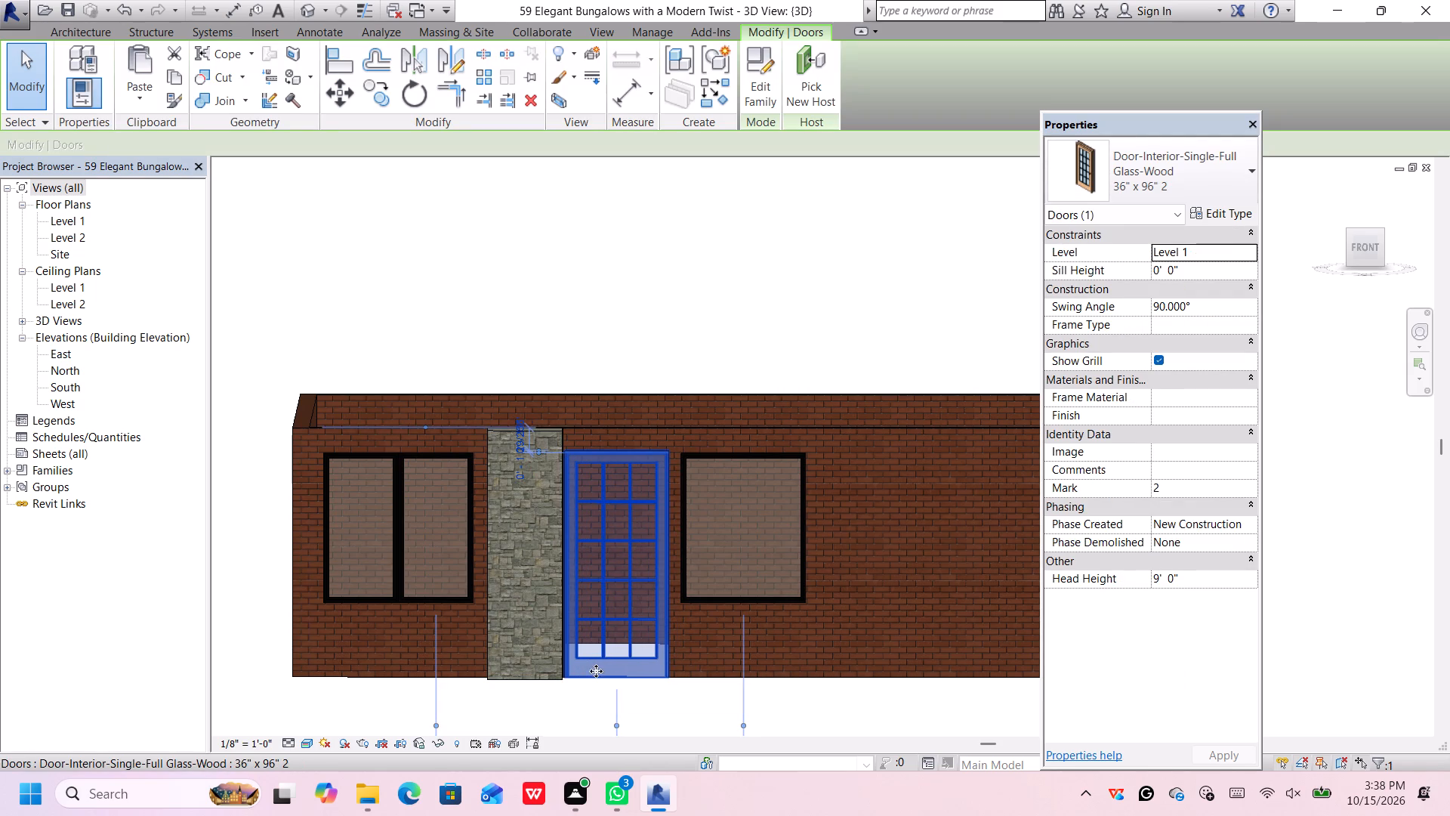
{"action": "left_click", "coordinate": [649, 700]}
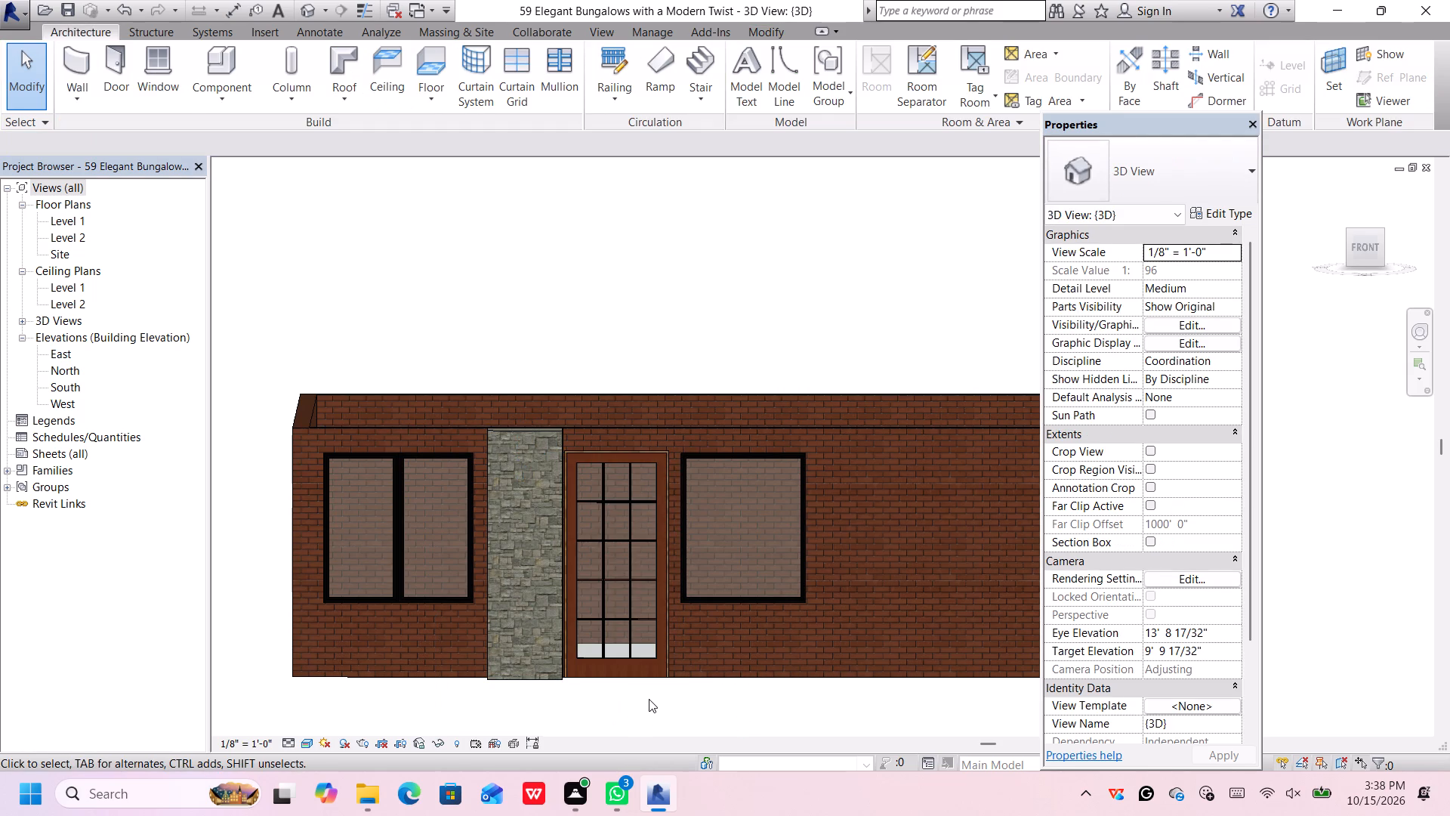
Set the width of the 36" x 72" 3 window type beside the door to 4'.
{"action": "left_click", "coordinate": [731, 598]}
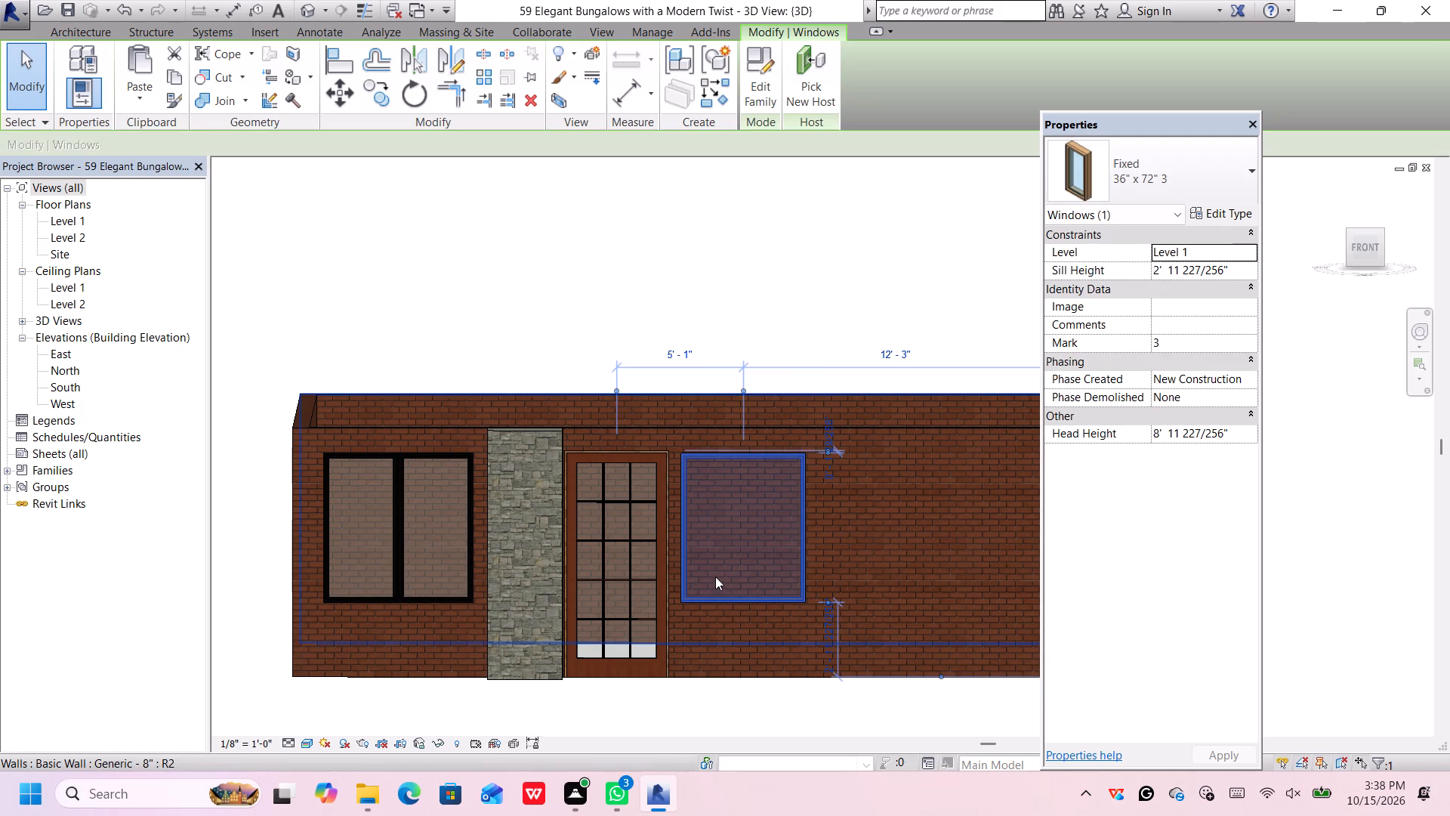
{"action": "left_click", "coordinate": [1205, 211]}
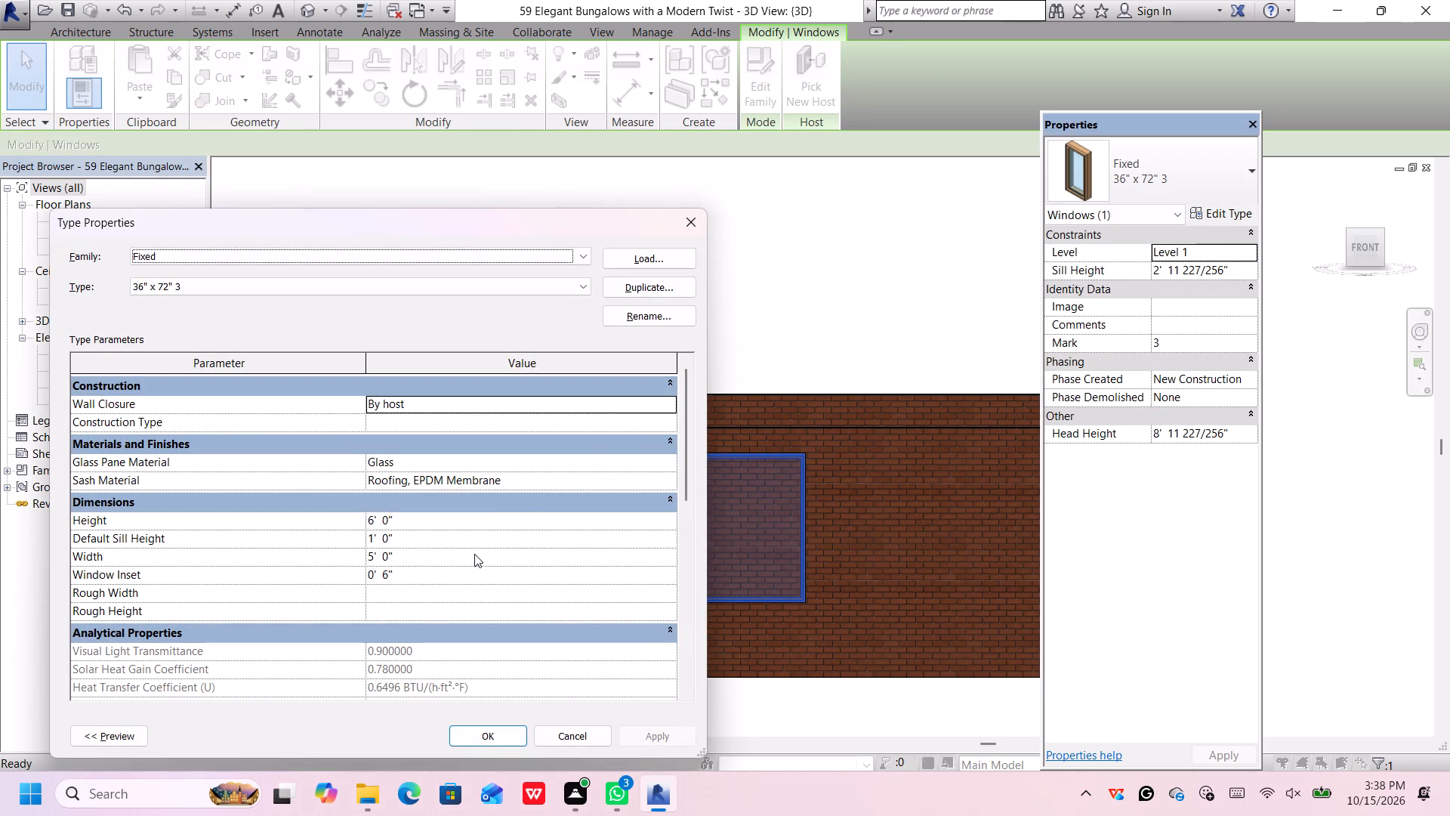
{"action": "left_click", "coordinate": [474, 554]}
{"action": "key", "text": "BackSpace"}
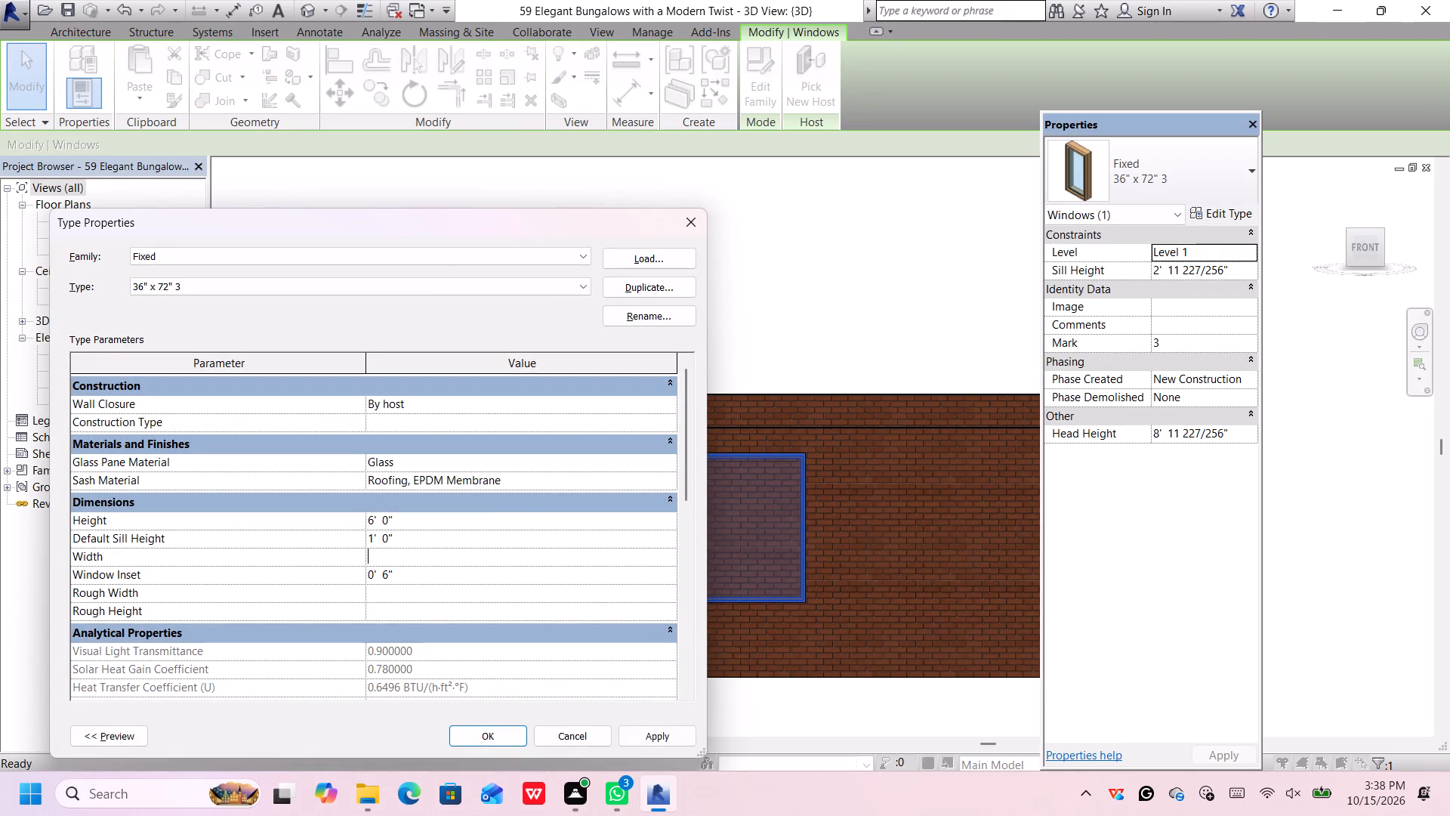
{"action": "type", "text": "4'"}
{"action": "key", "text": "Return"}
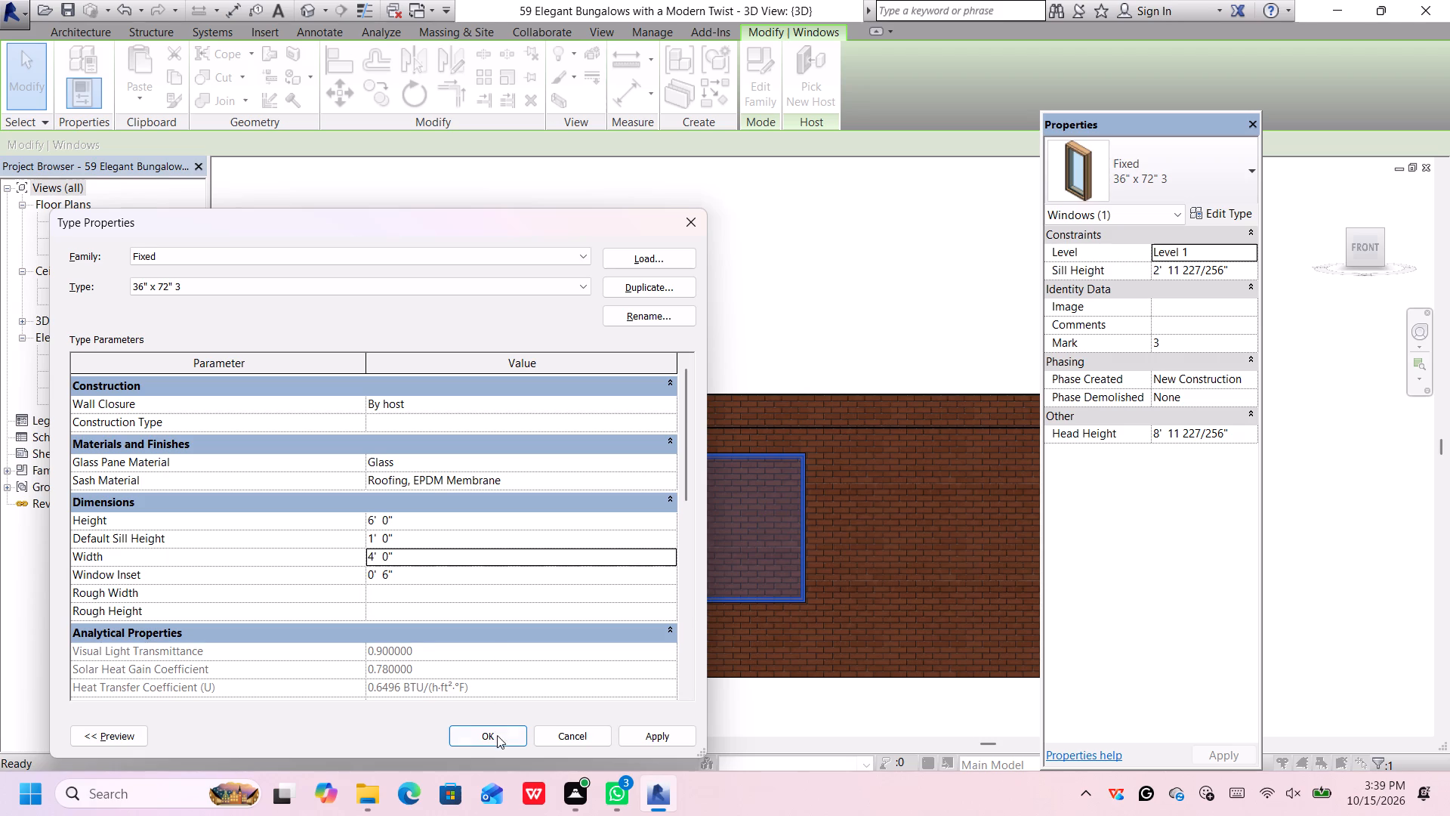
{"action": "left_click", "coordinate": [652, 731]}
{"action": "left_click", "coordinate": [497, 739]}
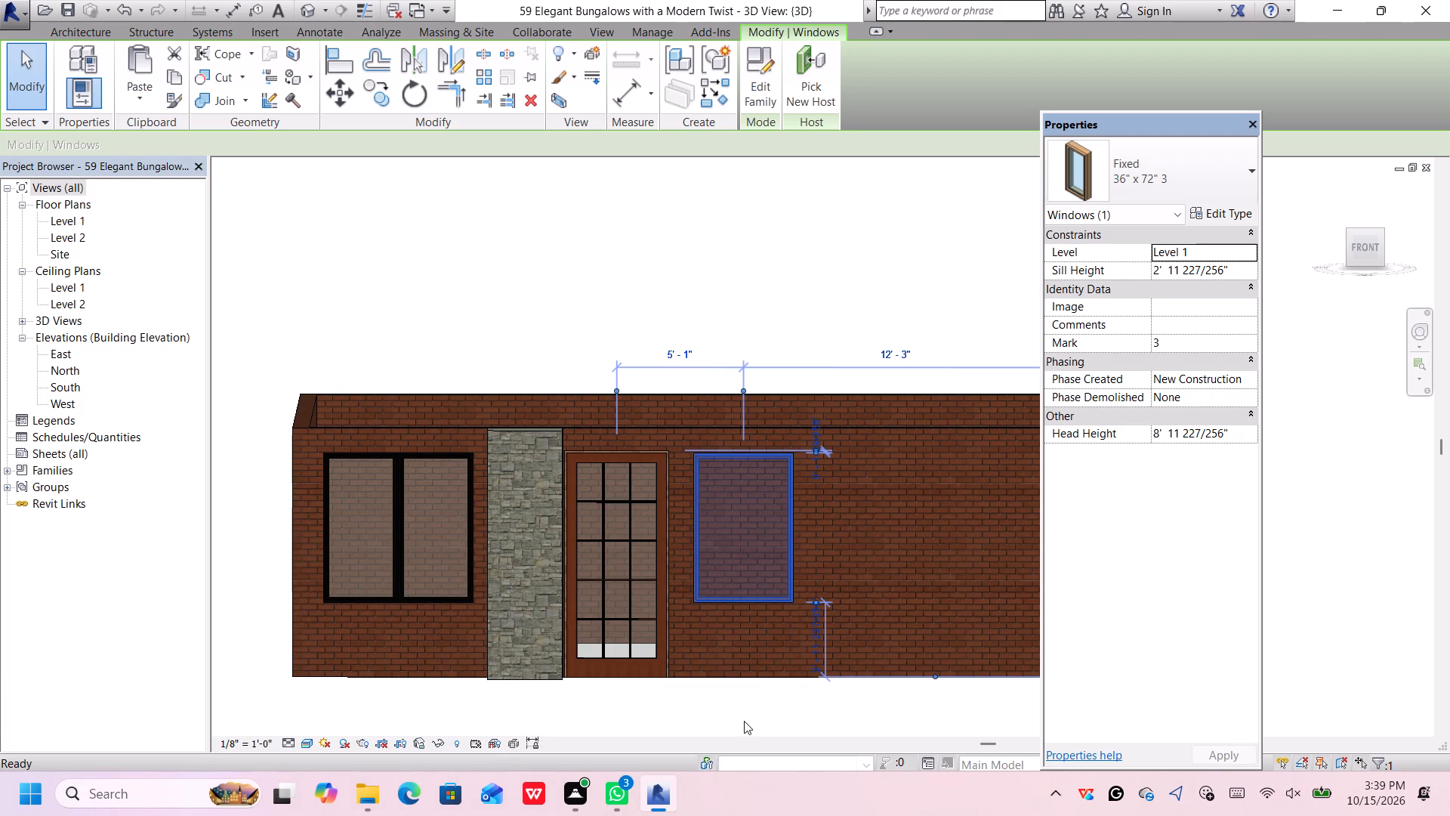
Set the width of the paired windows' type, 36" x 72" 2, to 2'.
{"action": "left_click", "coordinate": [355, 594]}
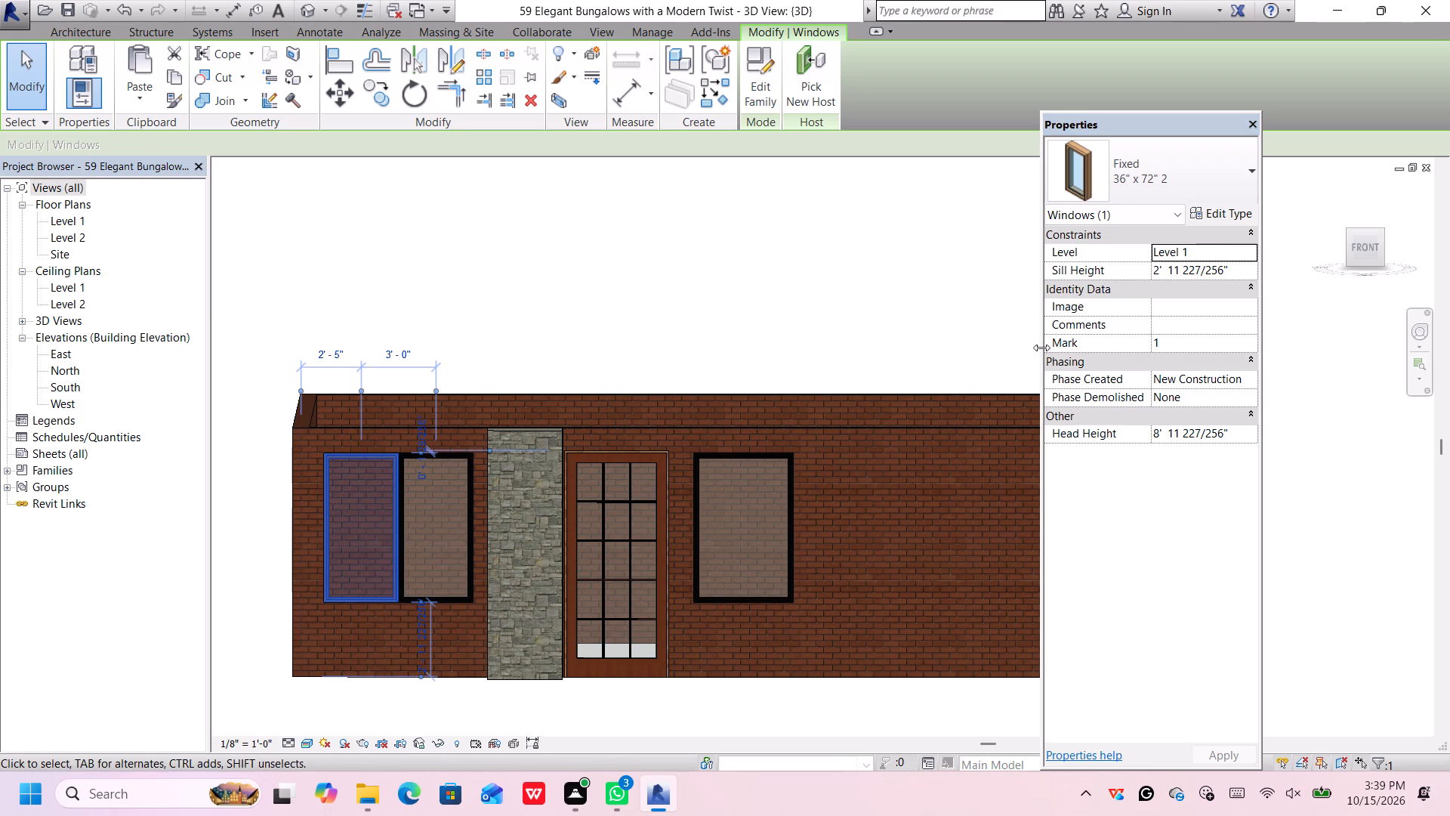
{"action": "left_click", "coordinate": [1223, 212]}
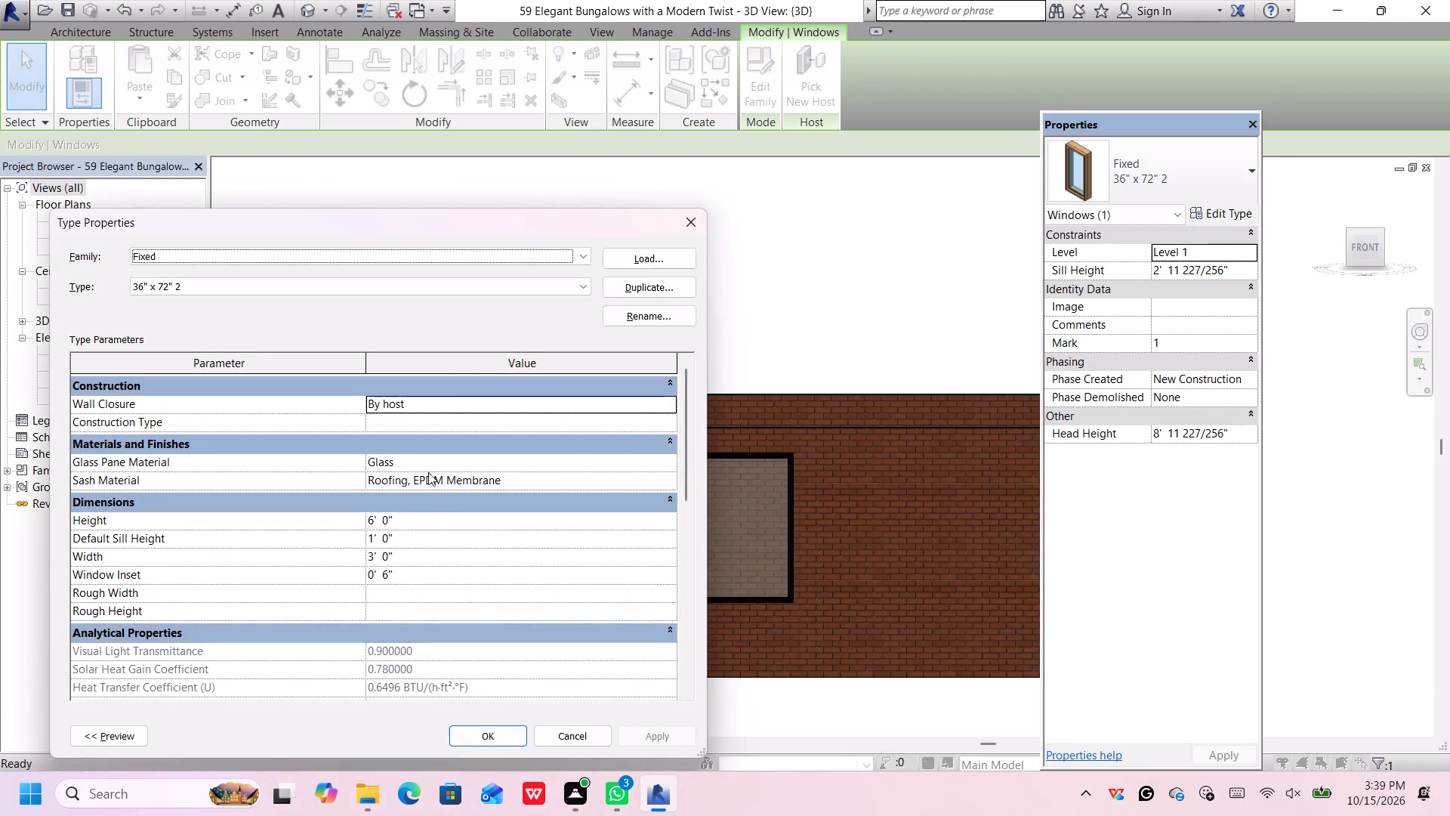
{"action": "left_click", "coordinate": [418, 558]}
{"action": "key", "text": "BackSpace"}
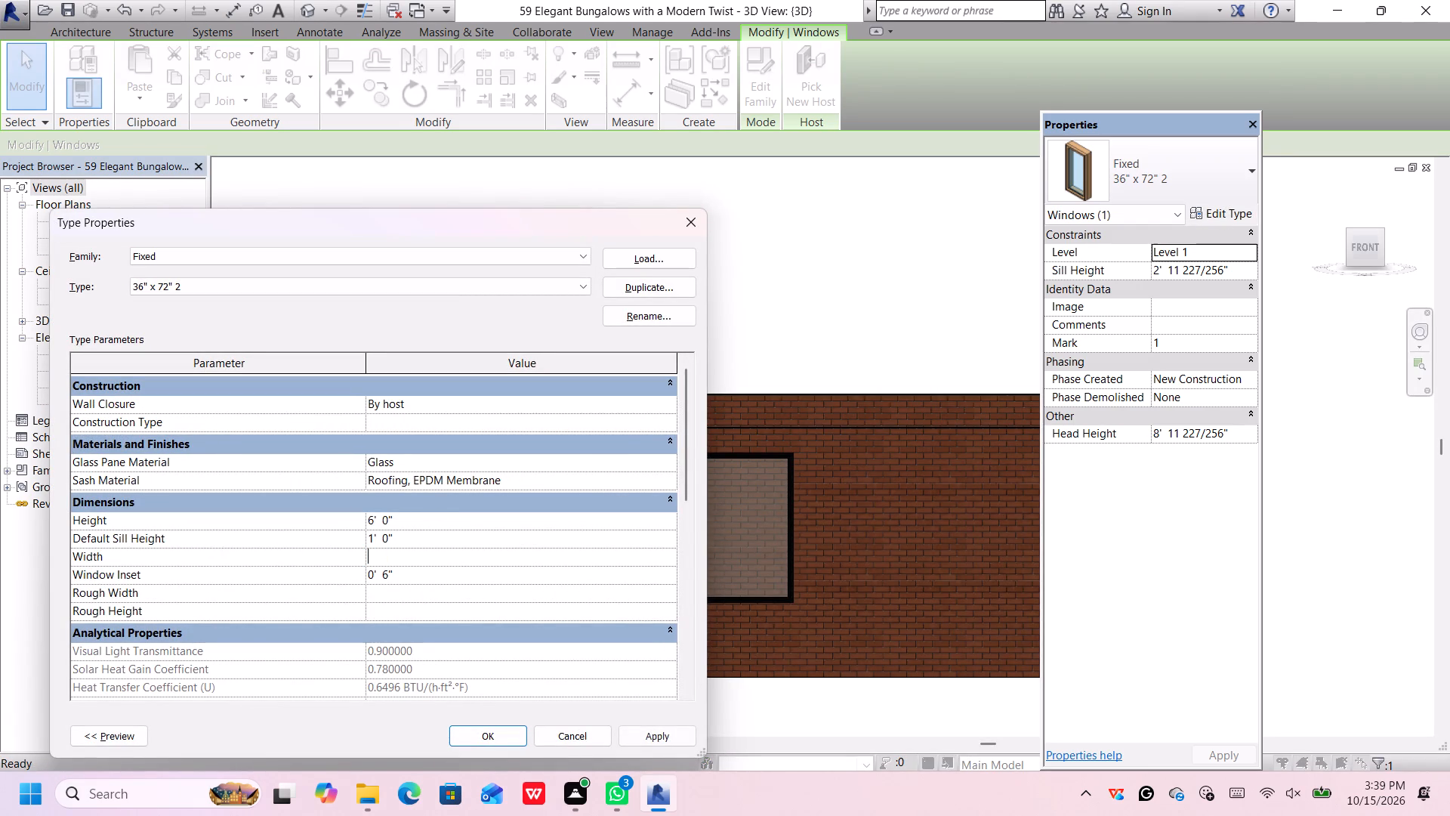
{"action": "type", "text": "2'"}
{"action": "key", "text": "Return"}
{"action": "left_click", "coordinate": [633, 729]}
{"action": "left_click", "coordinate": [511, 740]}
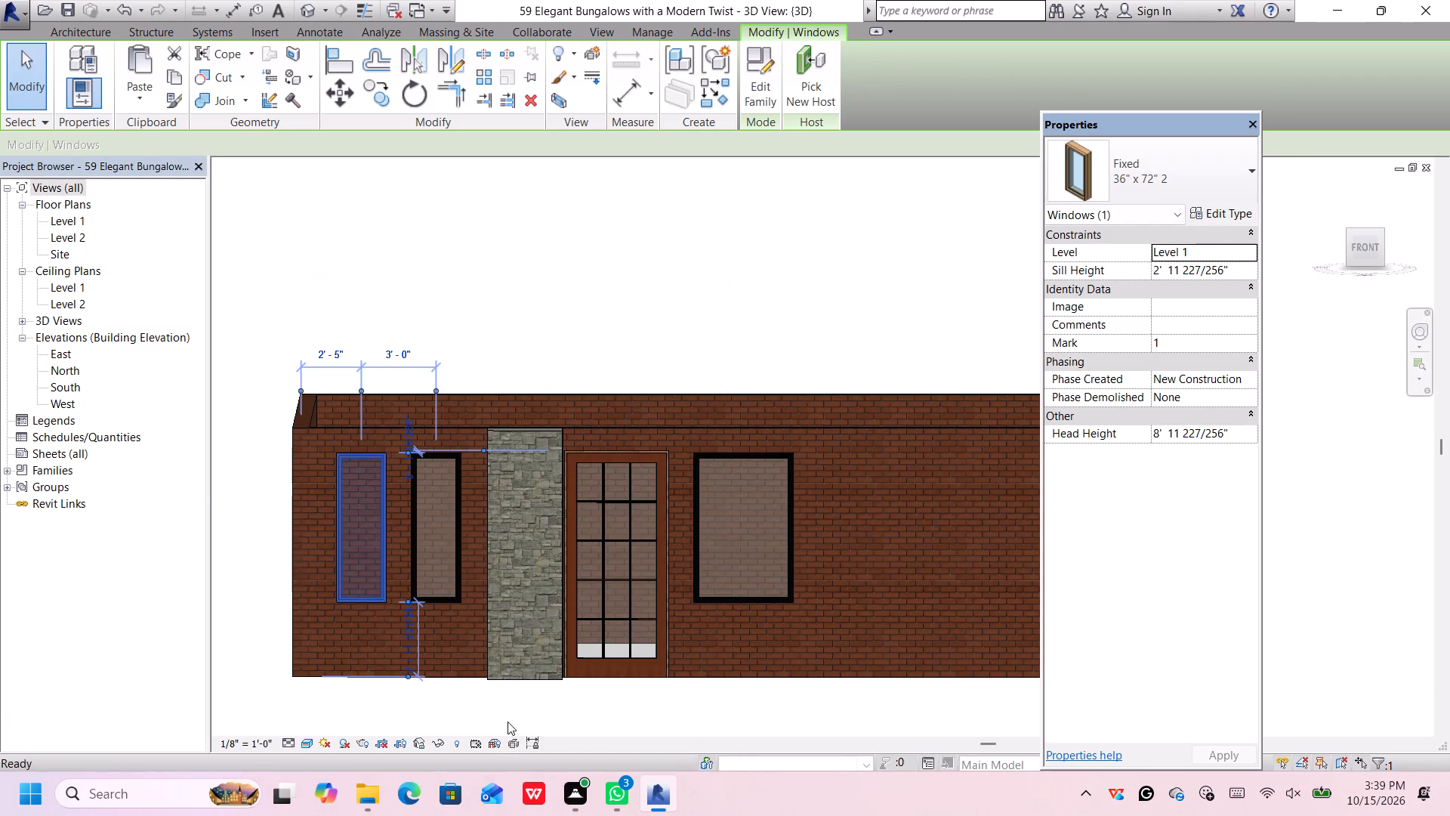
Nudge the paired window nearer the stone column against its neighbour, about 2'-0" between their centres.
{"action": "scroll", "coordinate": [418, 585], "scroll_direction": "up", "scroll_amount": 4}
{"action": "left_click", "coordinate": [408, 578]}
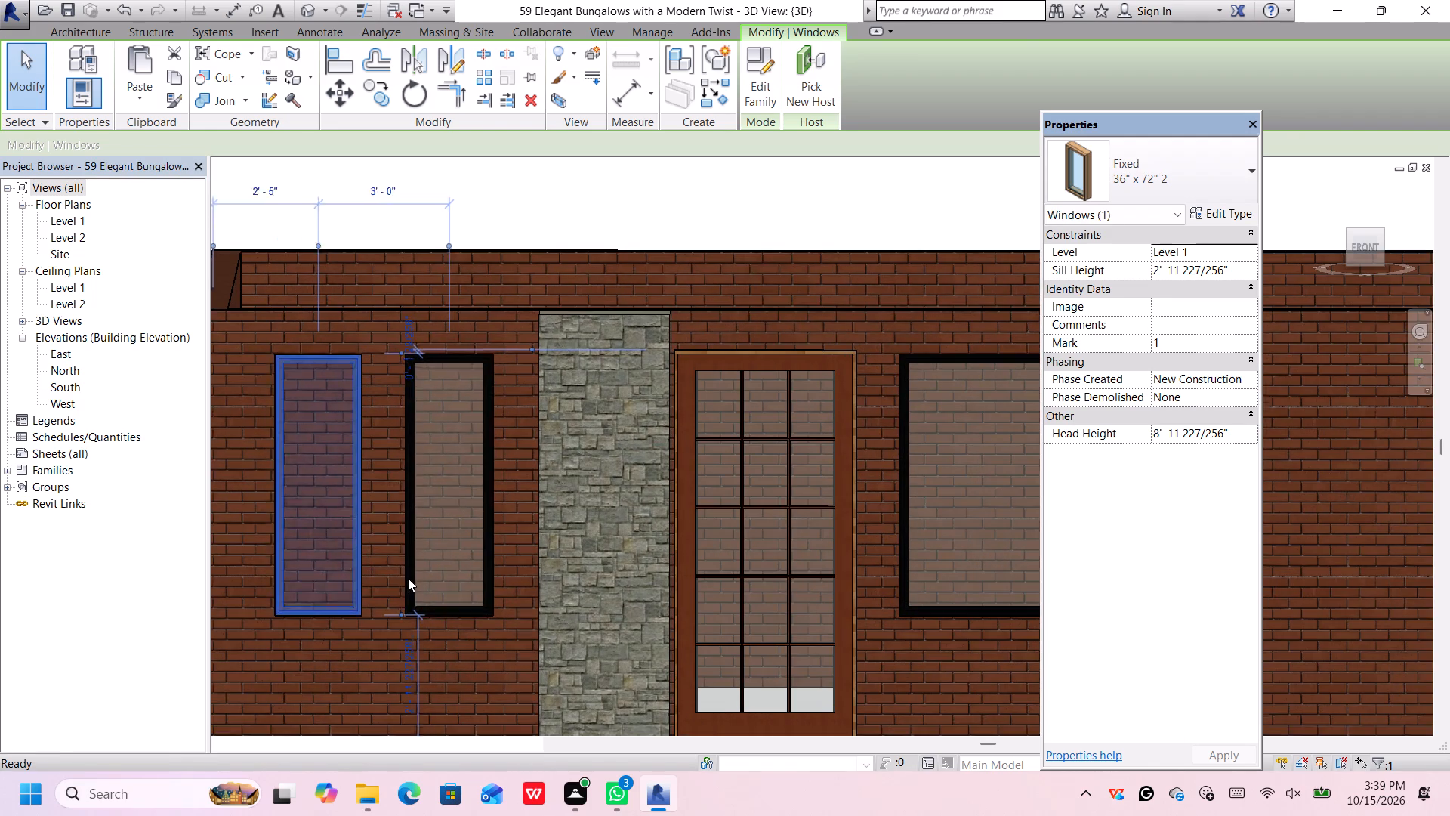
{"action": "key", "text": "Left"}
{"action": "key", "text": "Left"}
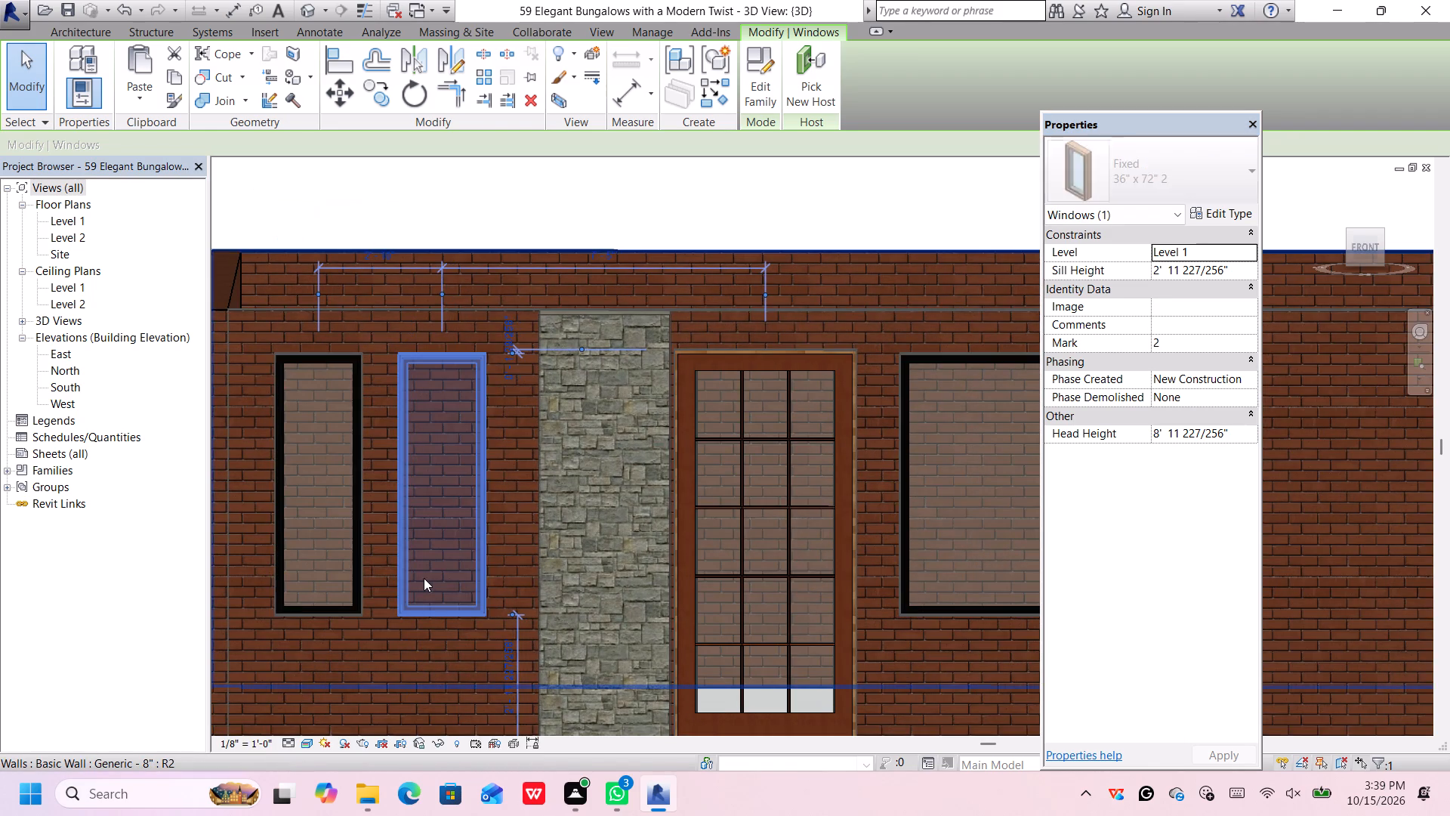
{"action": "key", "text": "Left"}
{"action": "key", "text": "Left"}
{"action": "key", "text": "Left"}
{"action": "key", "text": "Left"}
{"action": "key", "text": "Left"}
{"action": "key", "text": "Left"}
{"action": "key", "text": "Left"}
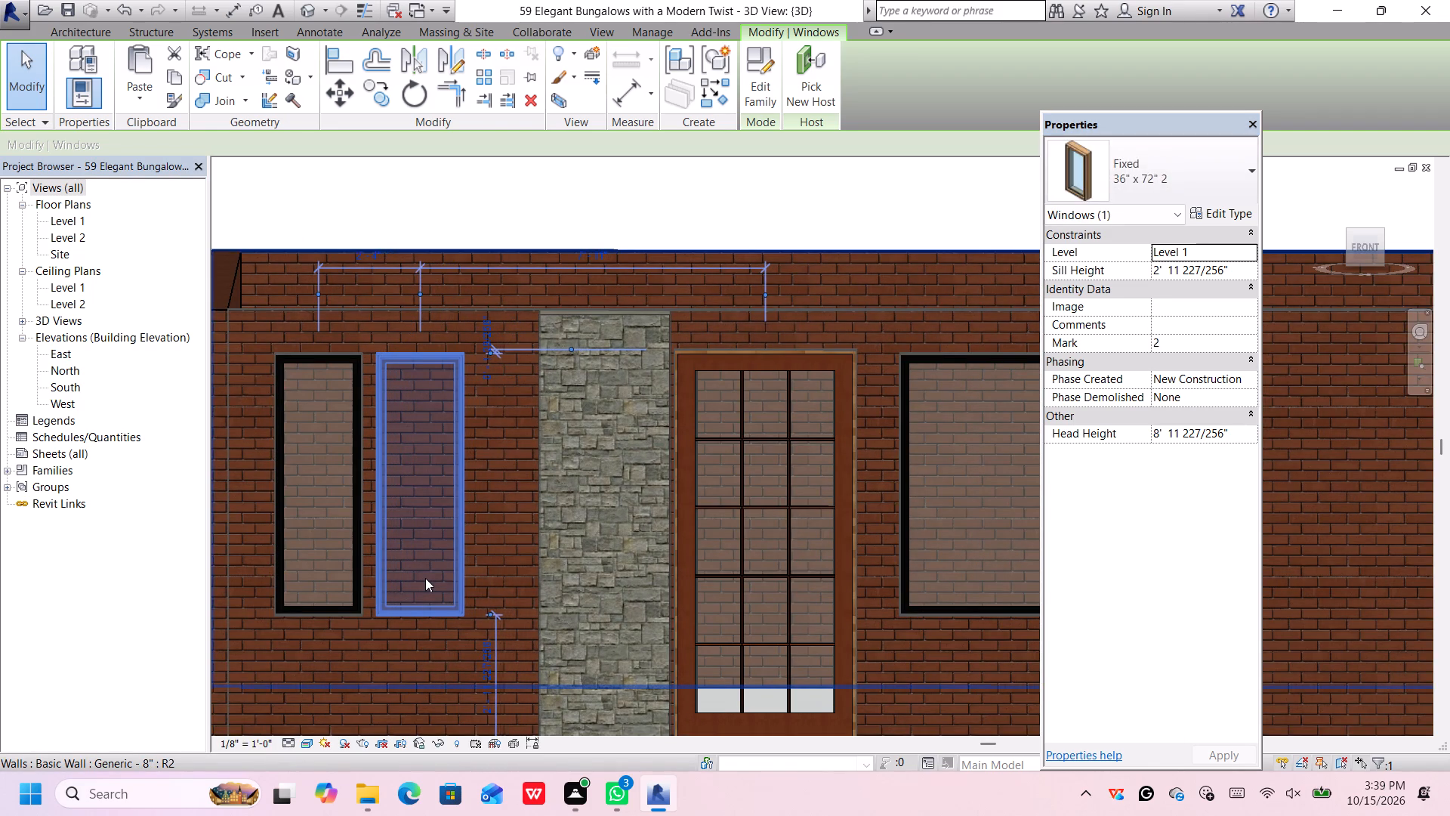
{"action": "key", "text": "Left"}
{"action": "key", "text": "Left"}
{"action": "key", "text": "Left"}
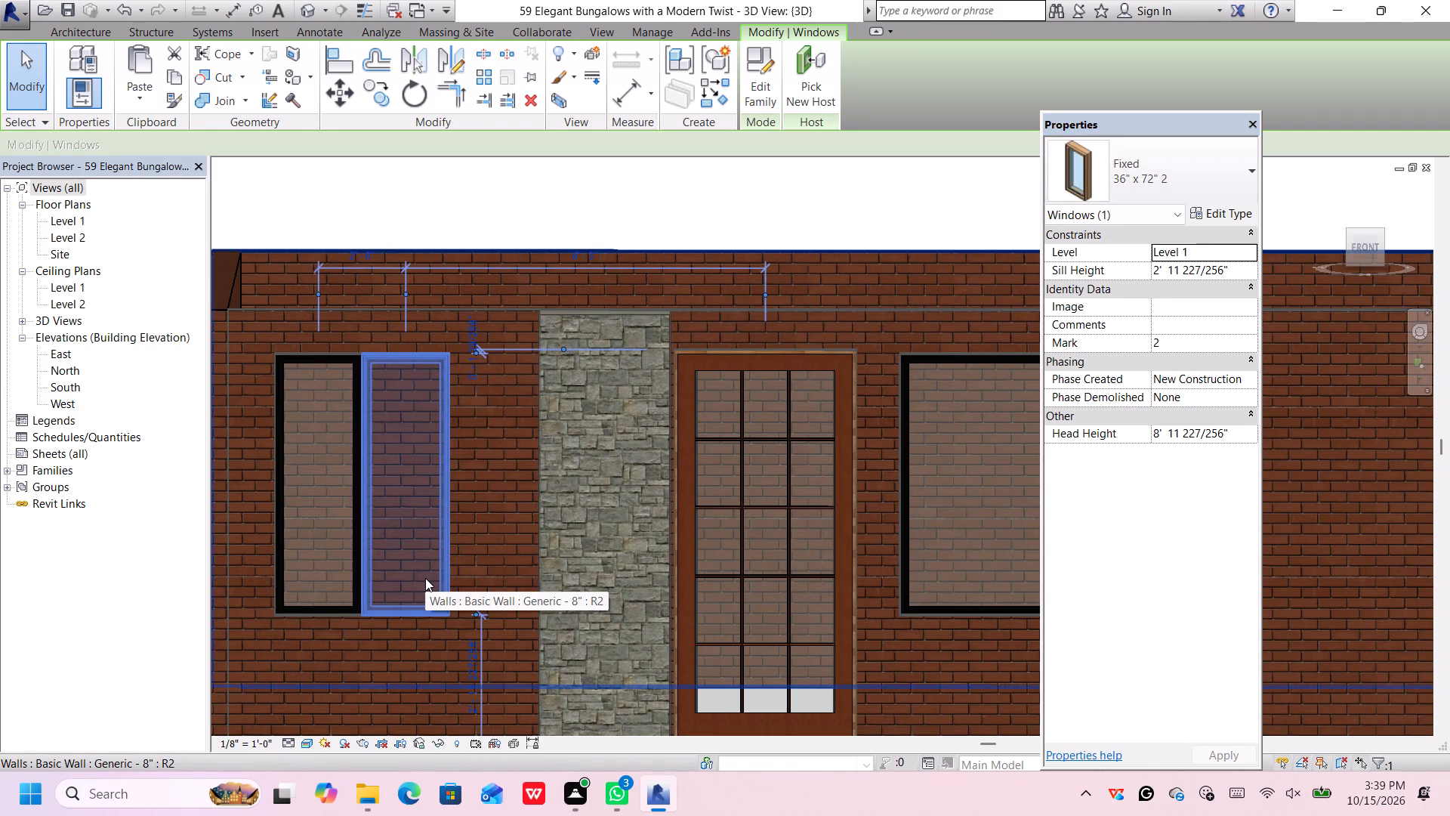
{"action": "scroll", "coordinate": [425, 578], "scroll_direction": "down", "scroll_amount": 5}
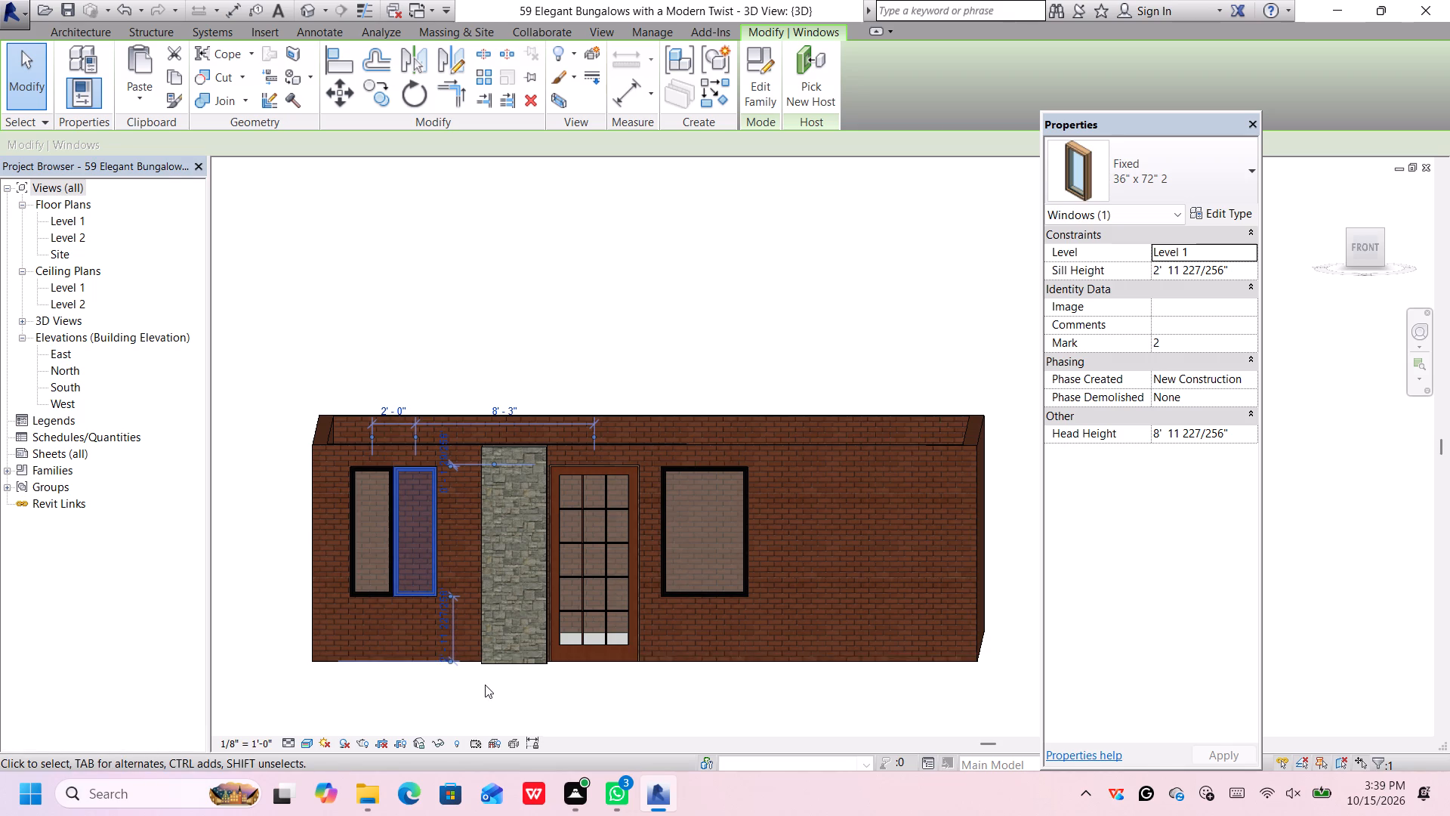
{"action": "left_click", "coordinate": [482, 683]}
Nudge the stone column along the front wall away from the door until it meets the paired windows.
{"action": "scroll", "coordinate": [483, 657], "scroll_direction": "up", "scroll_amount": 1}
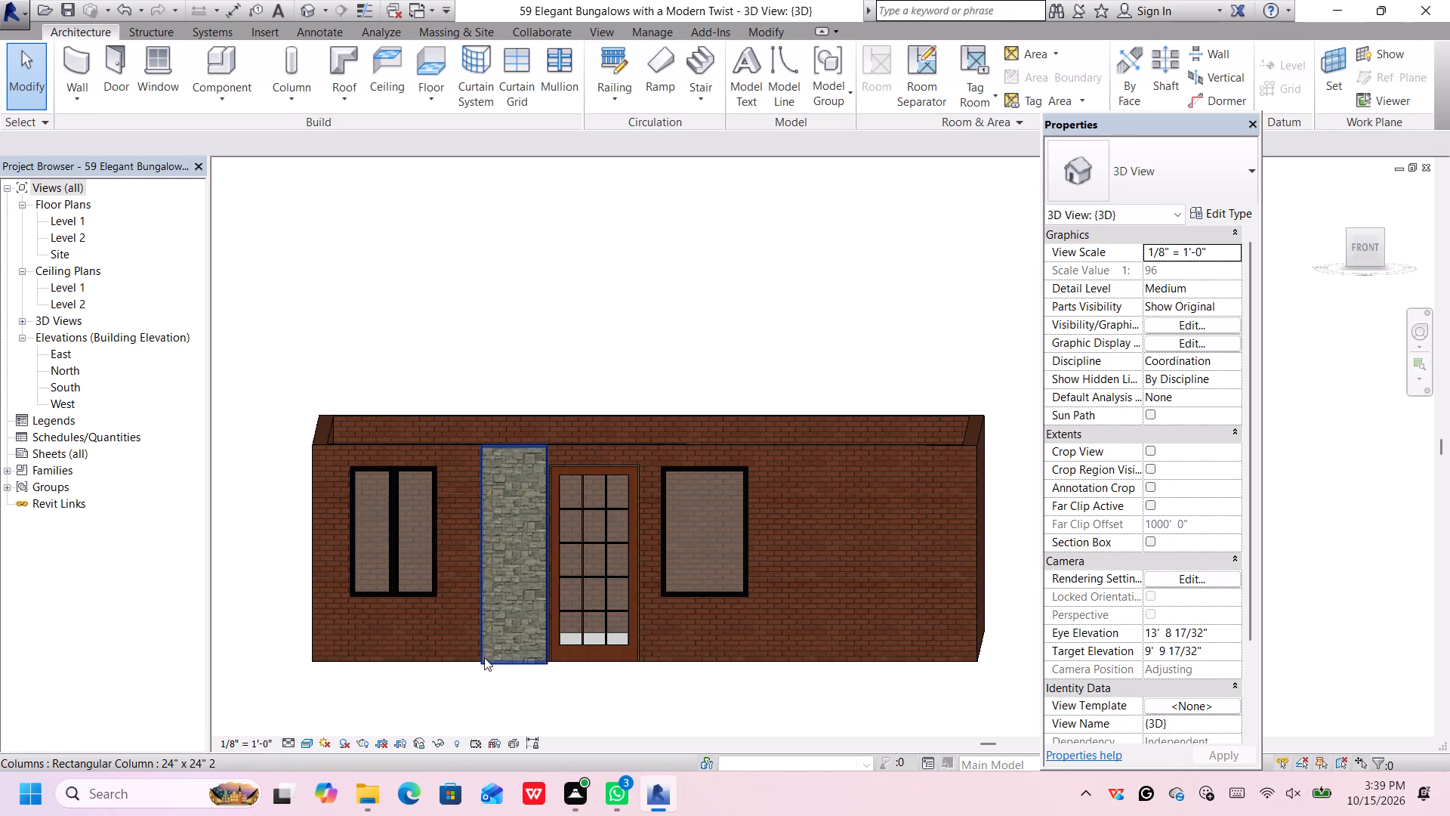
{"action": "left_click", "coordinate": [484, 657]}
{"action": "key", "text": "Left"}
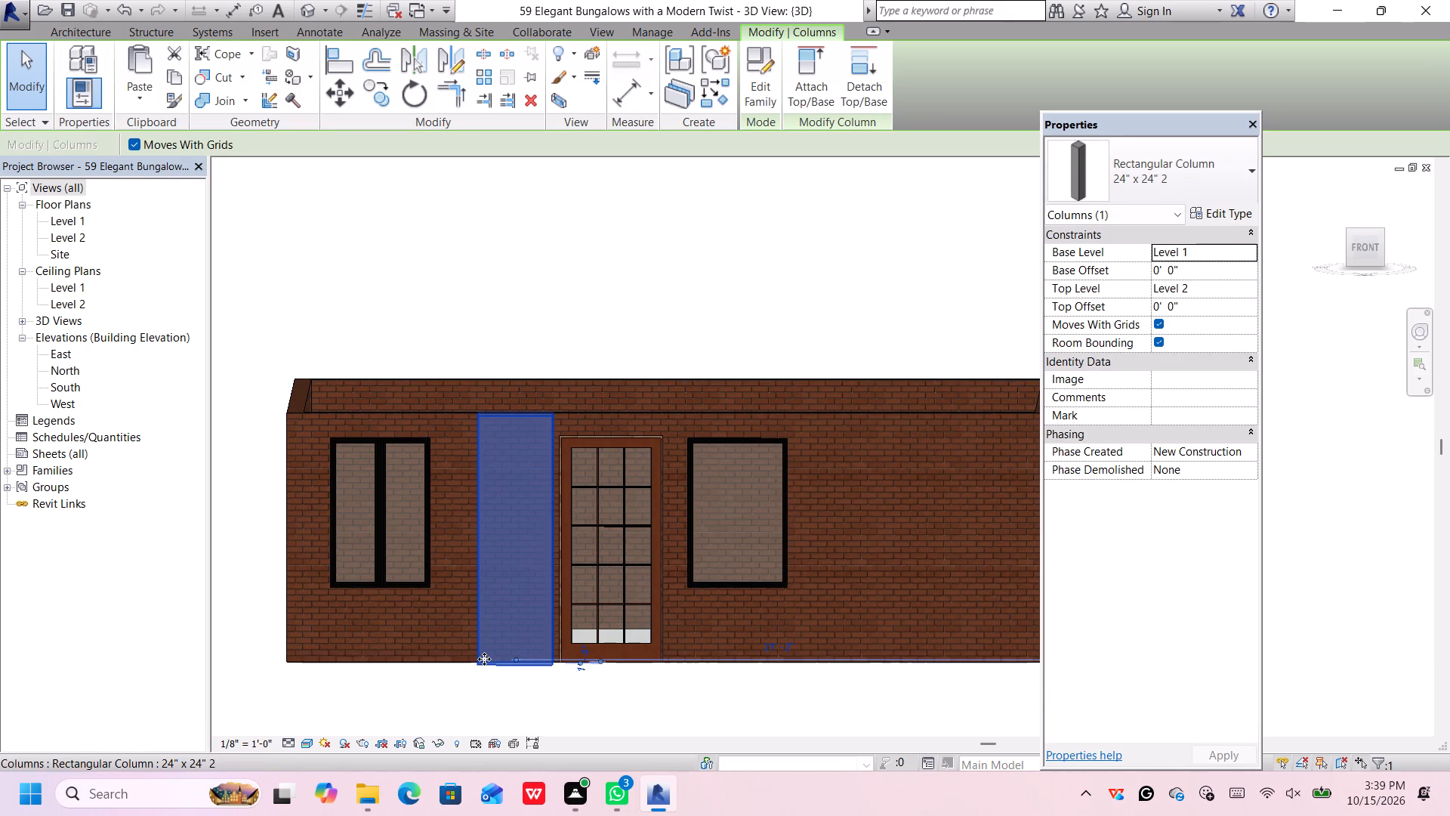
{"action": "key", "text": "Left"}
{"action": "key", "text": "Left"}
{"action": "key", "text": "Left"}
{"action": "key", "text": "Left"}
{"action": "key", "text": "Left"}
{"action": "key", "text": "Left"}
{"action": "key", "text": "Left"}
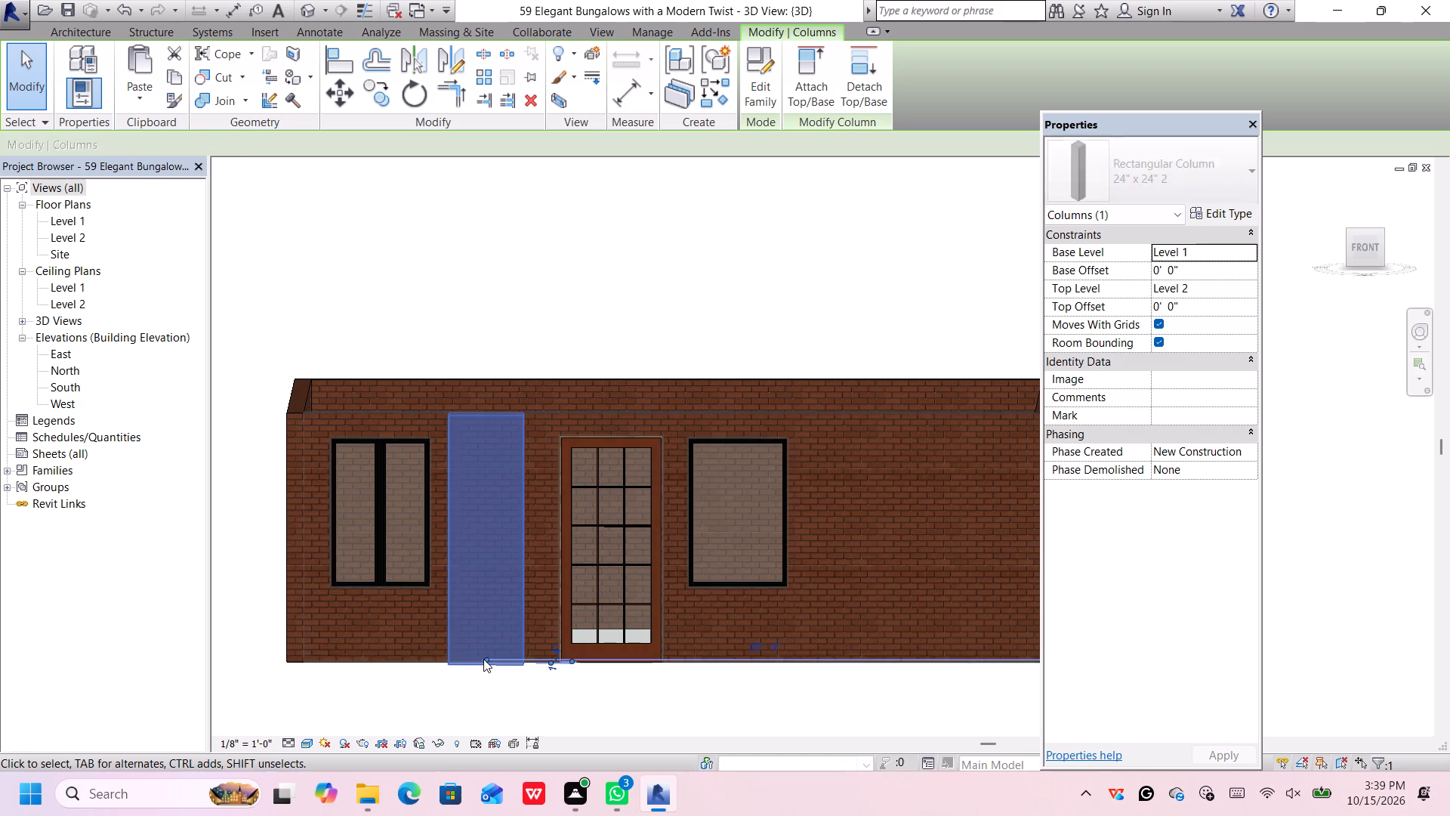
{"action": "key", "text": "Left"}
{"action": "key", "text": "Left"}
{"action": "key", "text": "Left"}
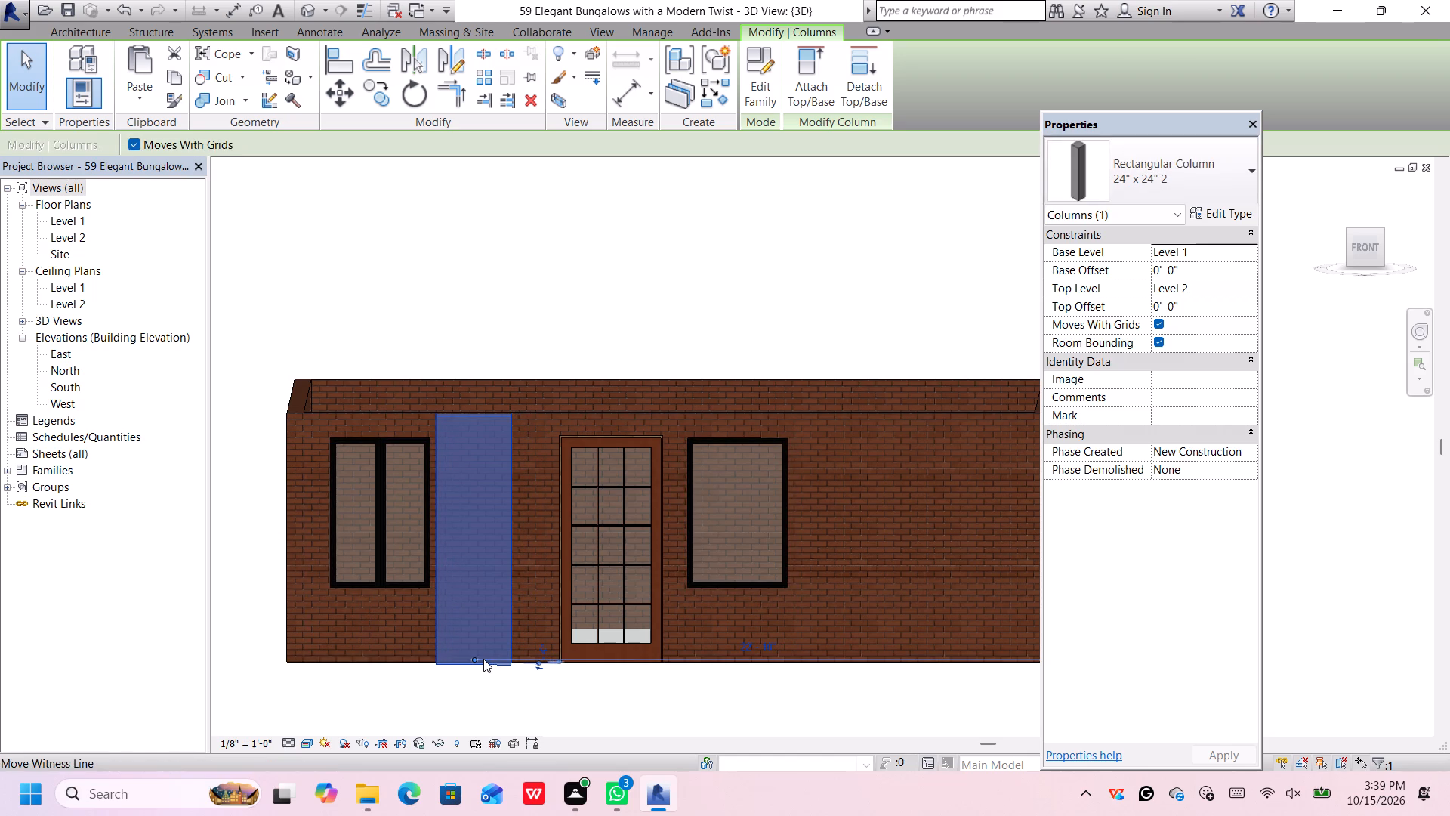
{"action": "key", "text": "Left"}
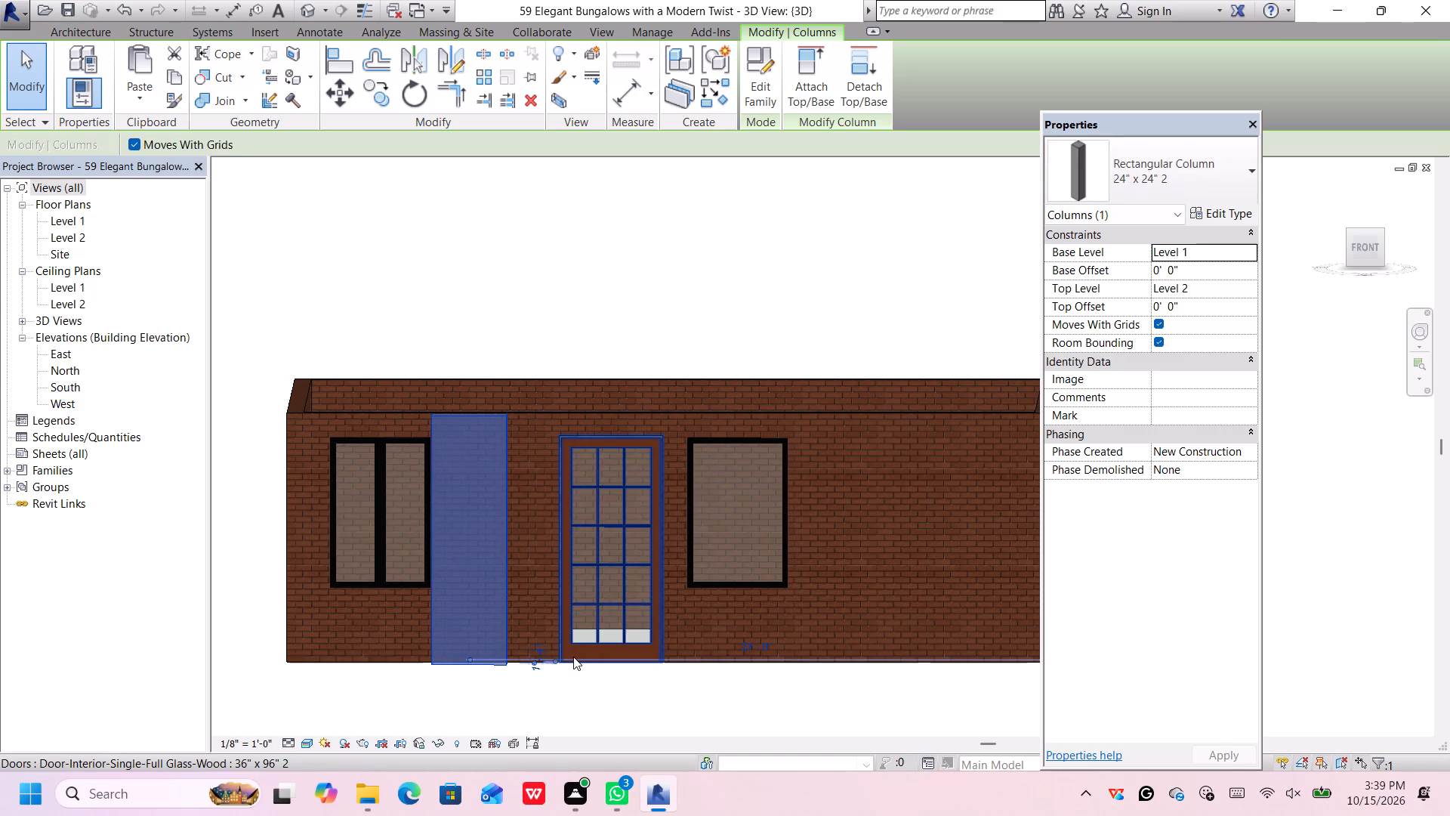
Nudge the door along the front wall against the stone column, about 7'-3" from the centre of the single window.
{"action": "left_click", "coordinate": [575, 657]}
{"action": "key", "text": "Left"}
{"action": "key", "text": "Left"}
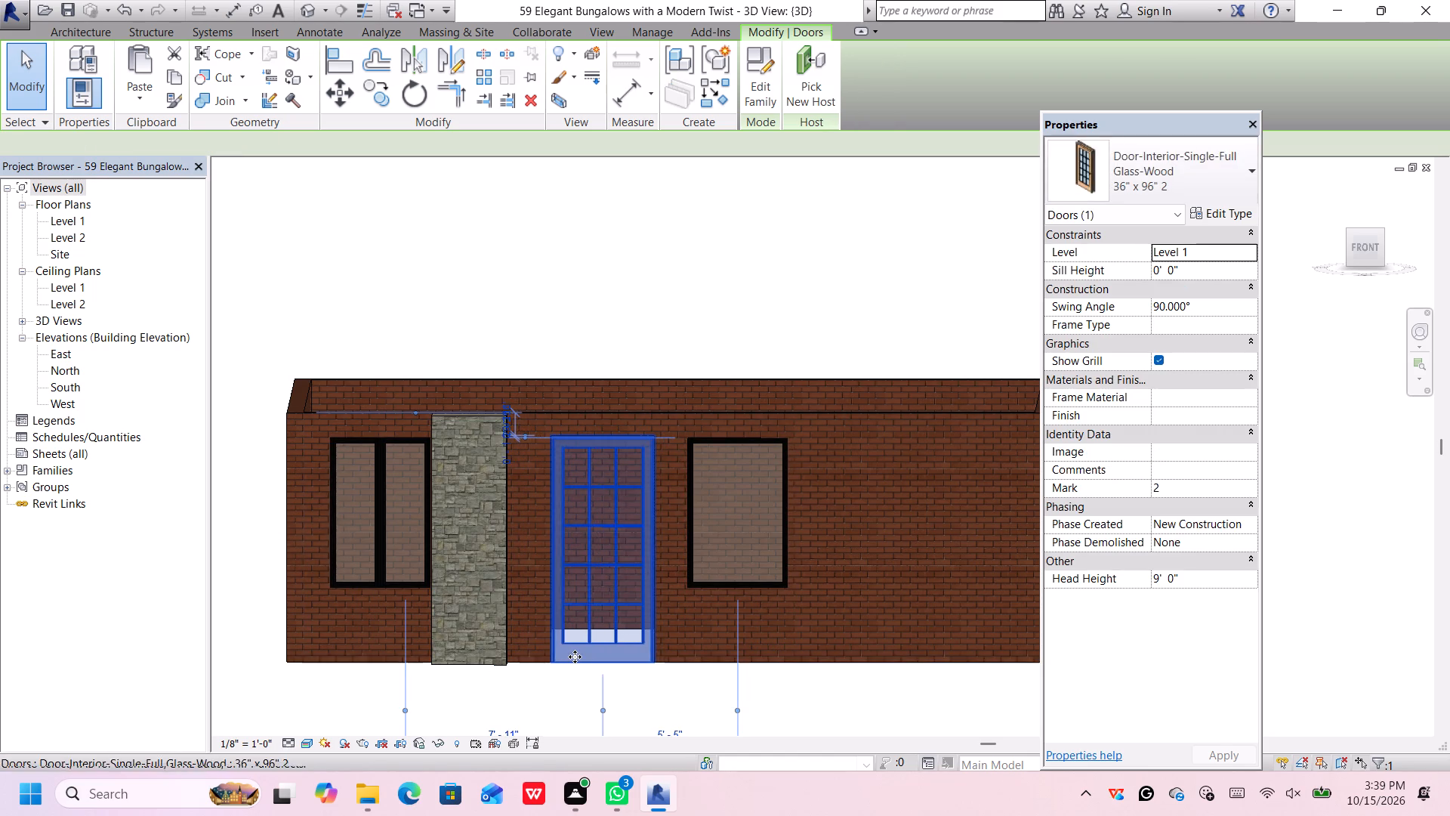
{"action": "key", "text": "Left"}
{"action": "key", "text": "Left"}
{"action": "key", "text": "Left"}
{"action": "key", "text": "Left"}
{"action": "key", "text": "Left"}
{"action": "key", "text": "Left"}
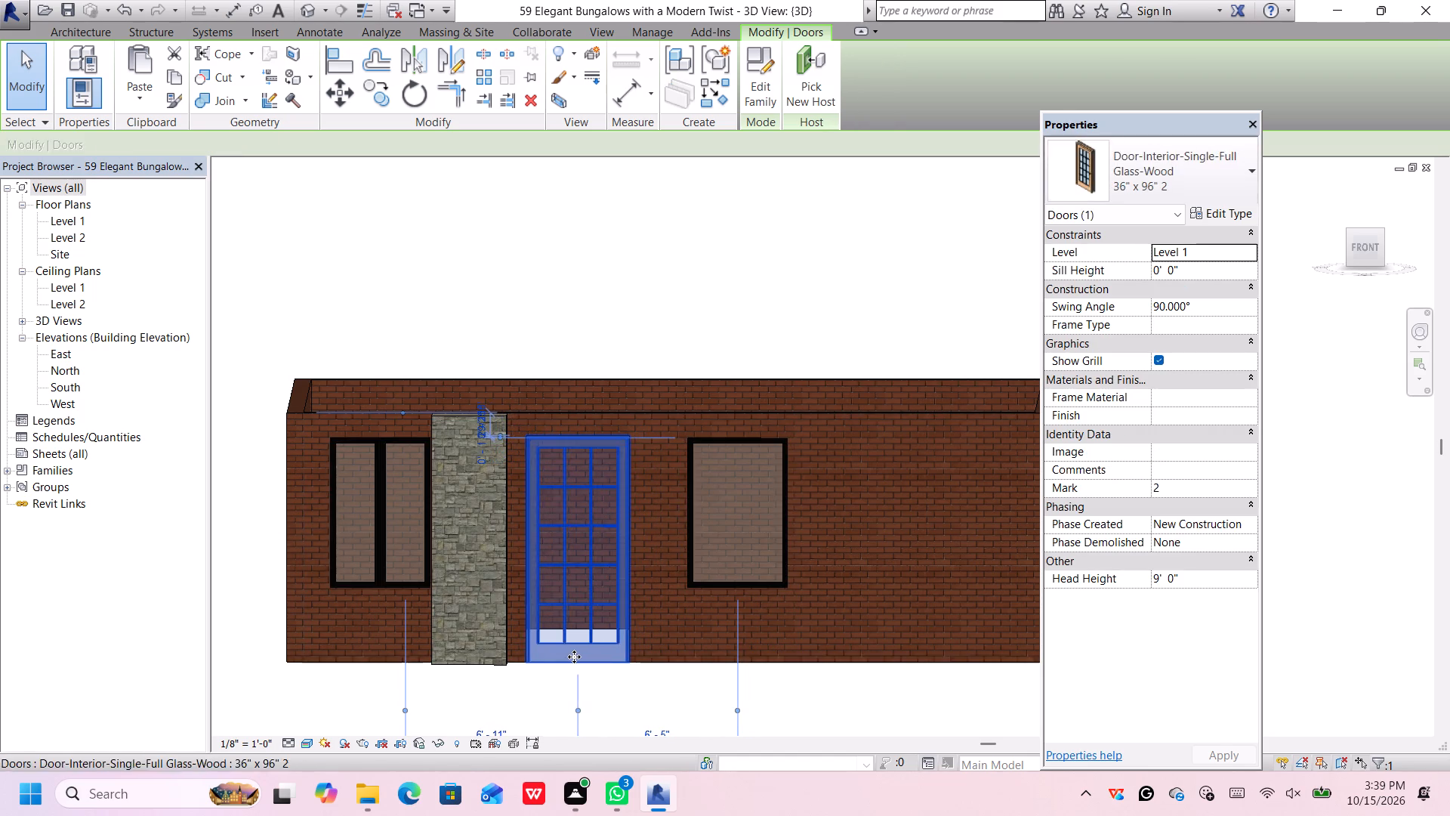
{"action": "key", "text": "Left"}
{"action": "key", "text": "Left"}
{"action": "key", "text": "Left"}
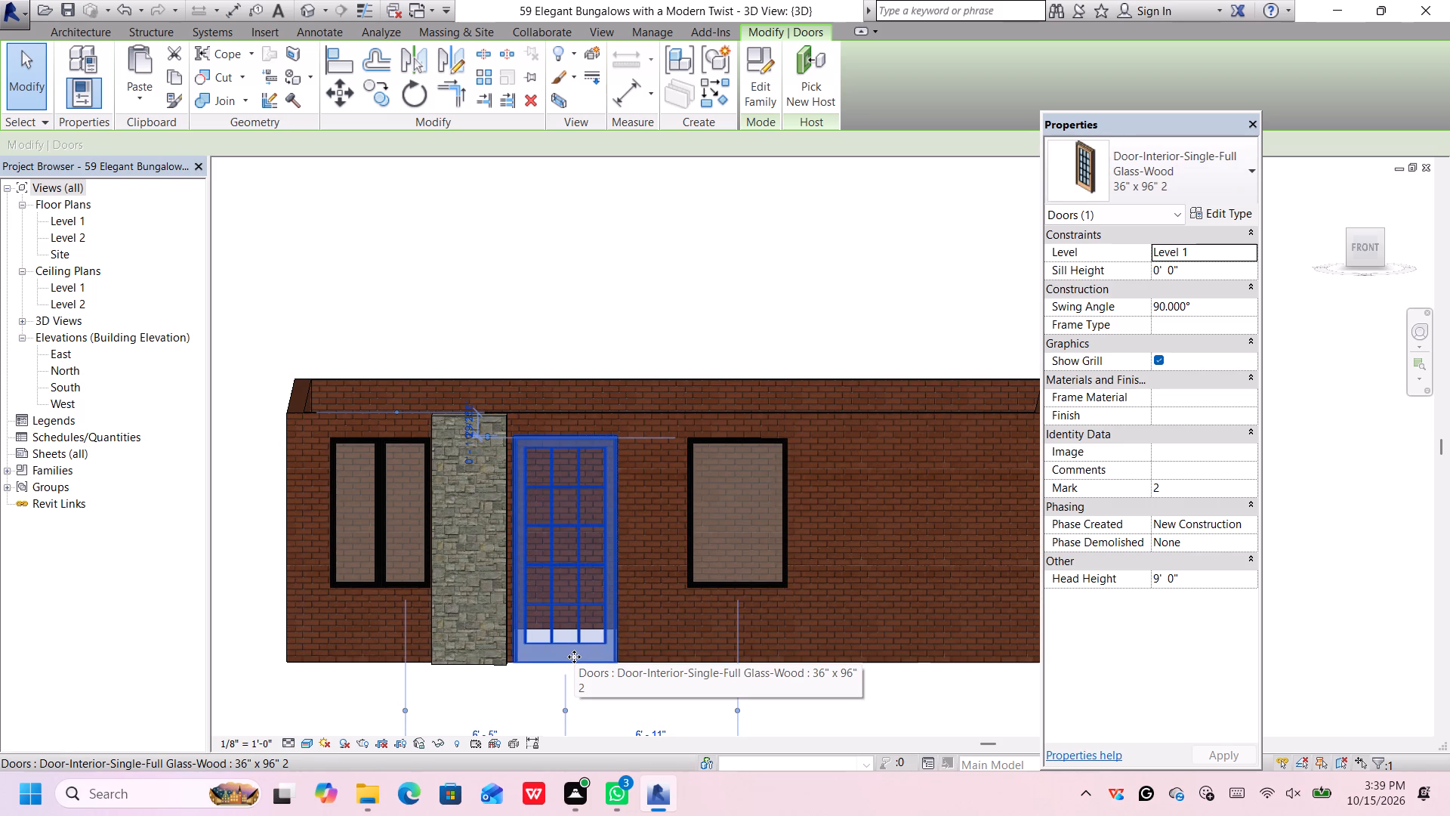
{"action": "key", "text": "Left"}
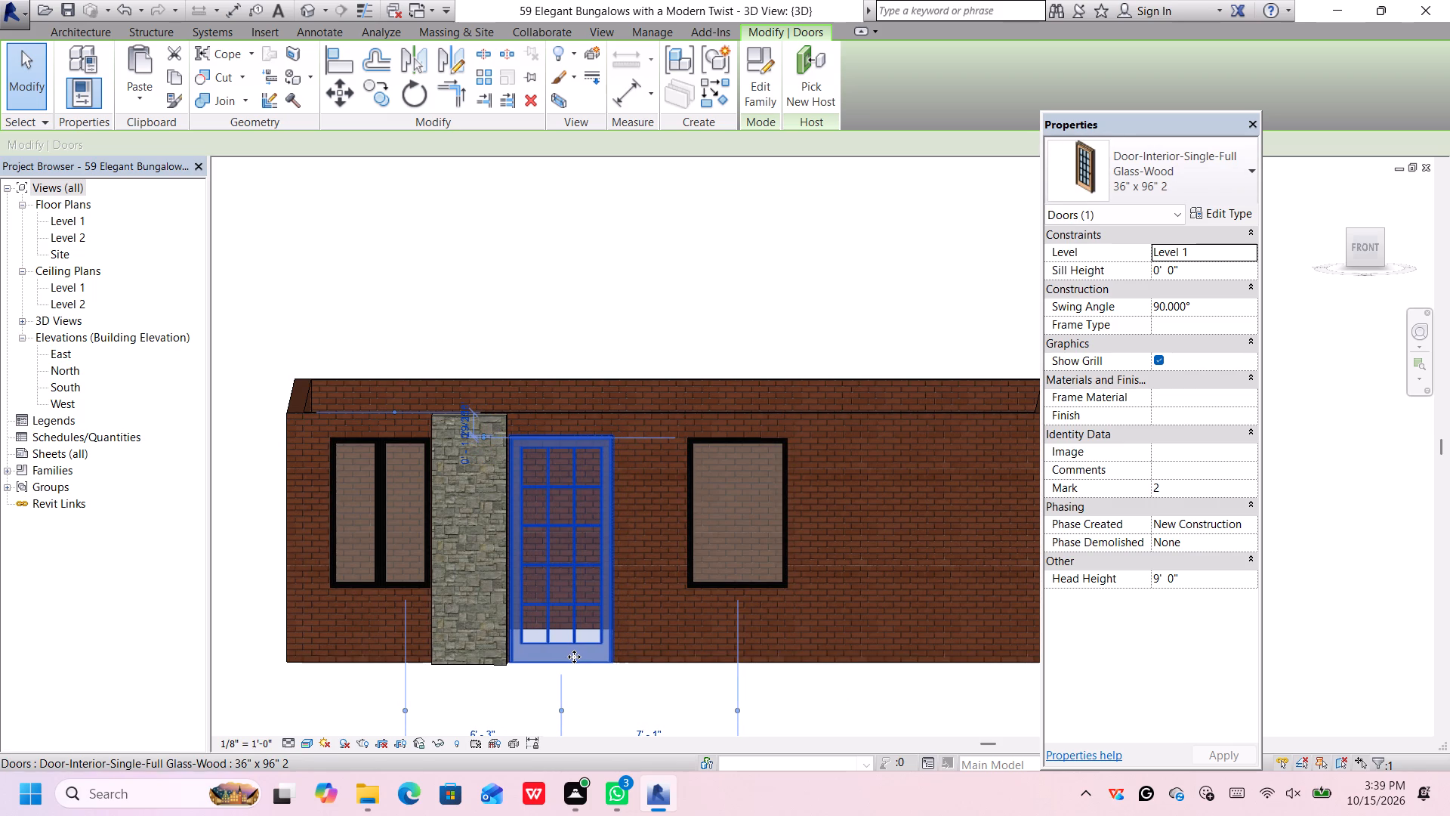
{"action": "key", "text": "Left"}
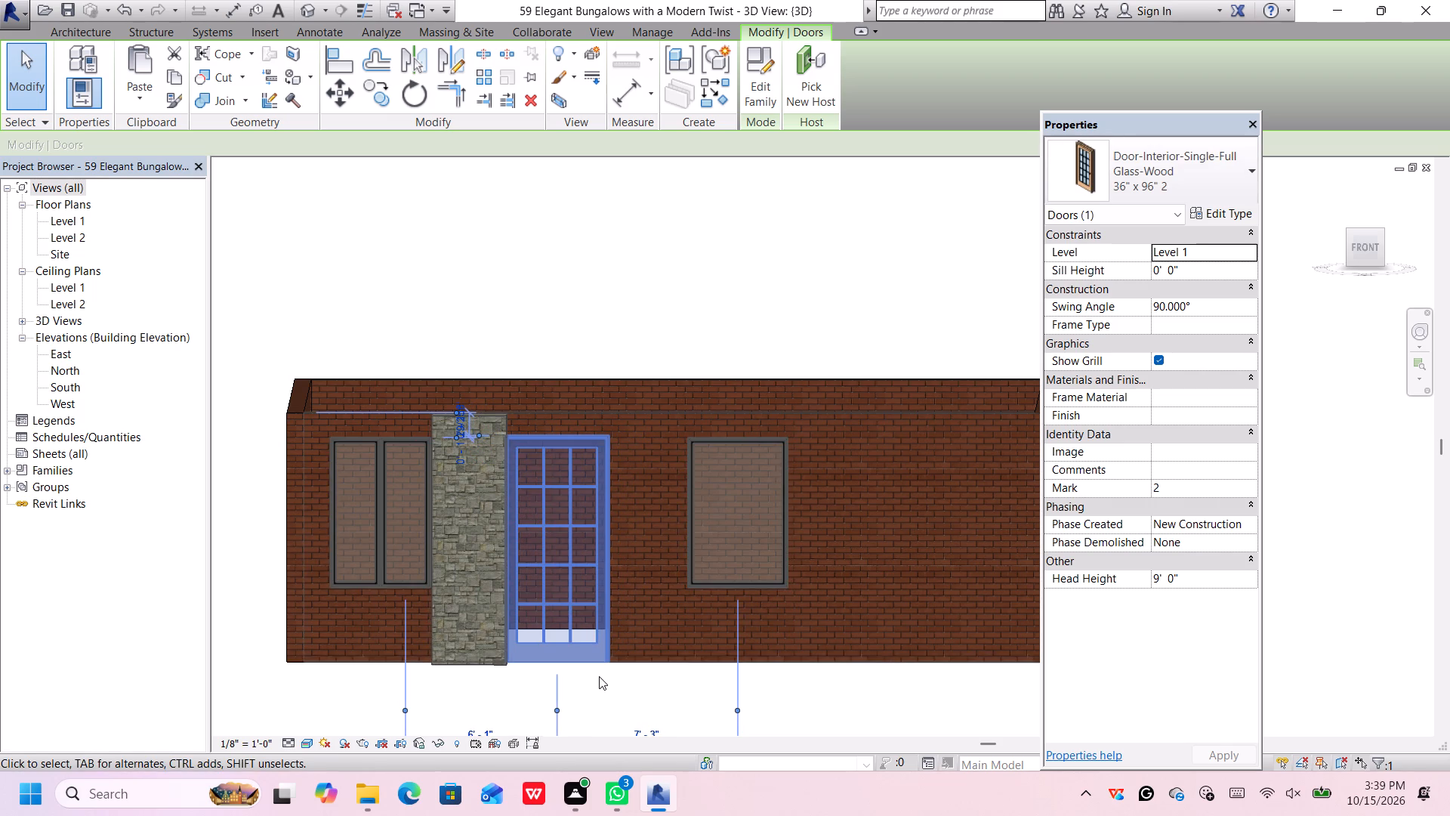
Nudge the single window along the front wall until it meets the door, about 4'-1" between their centres.
{"action": "left_click", "coordinate": [625, 694]}
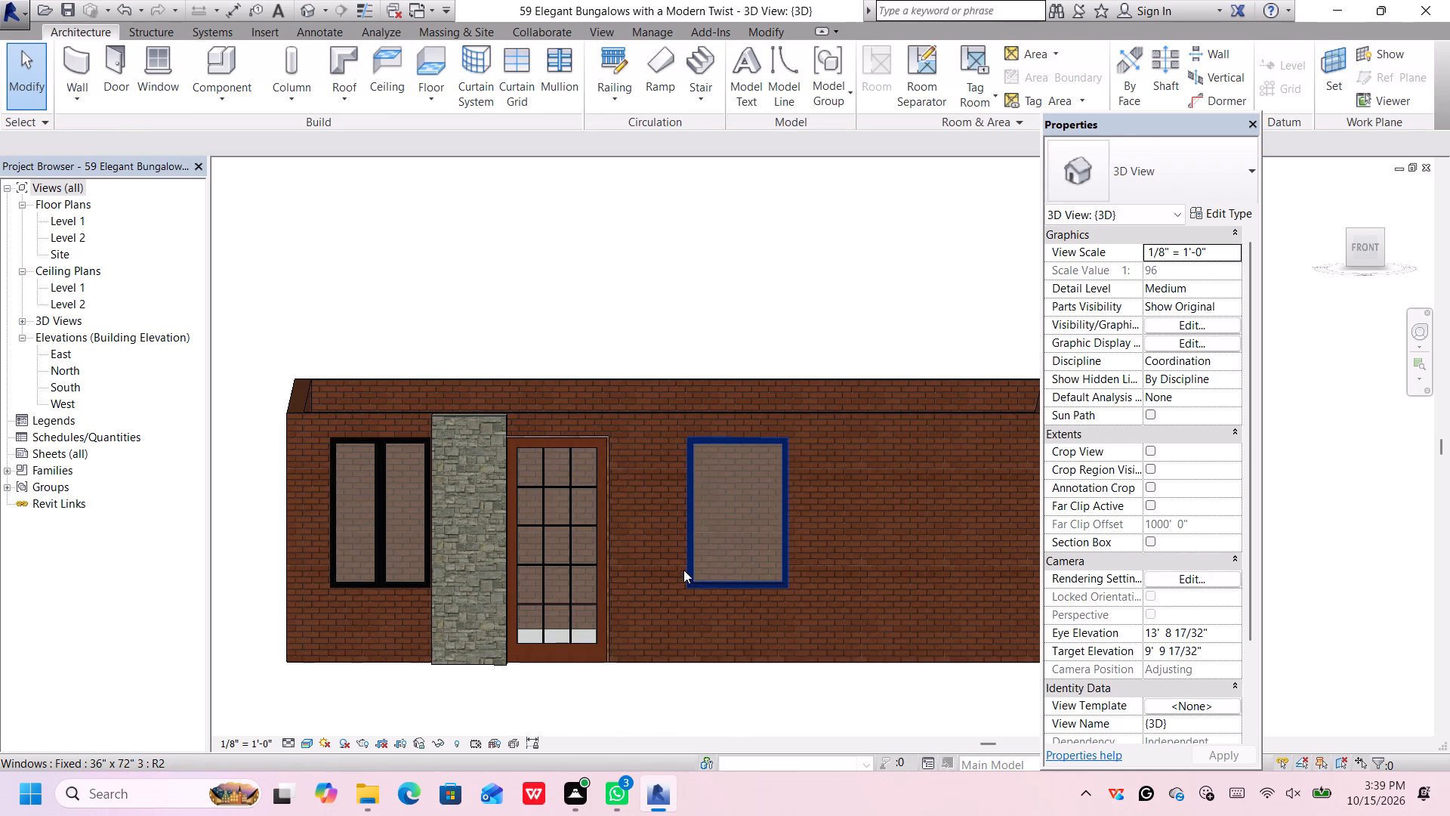
{"action": "left_click", "coordinate": [695, 579]}
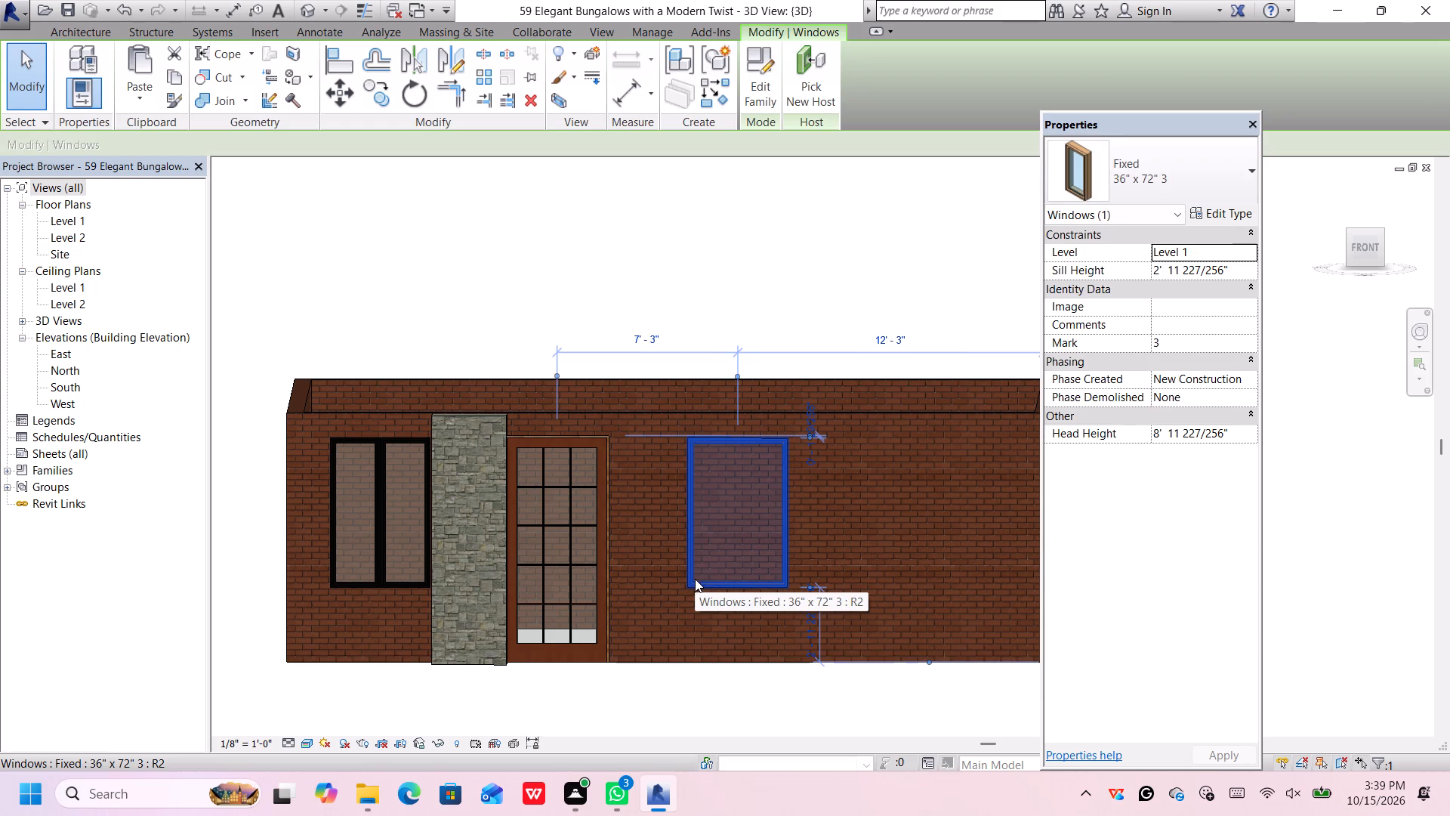
{"action": "key", "text": "Left"}
{"action": "key", "text": "Left"}
{"action": "key", "text": "Left"}
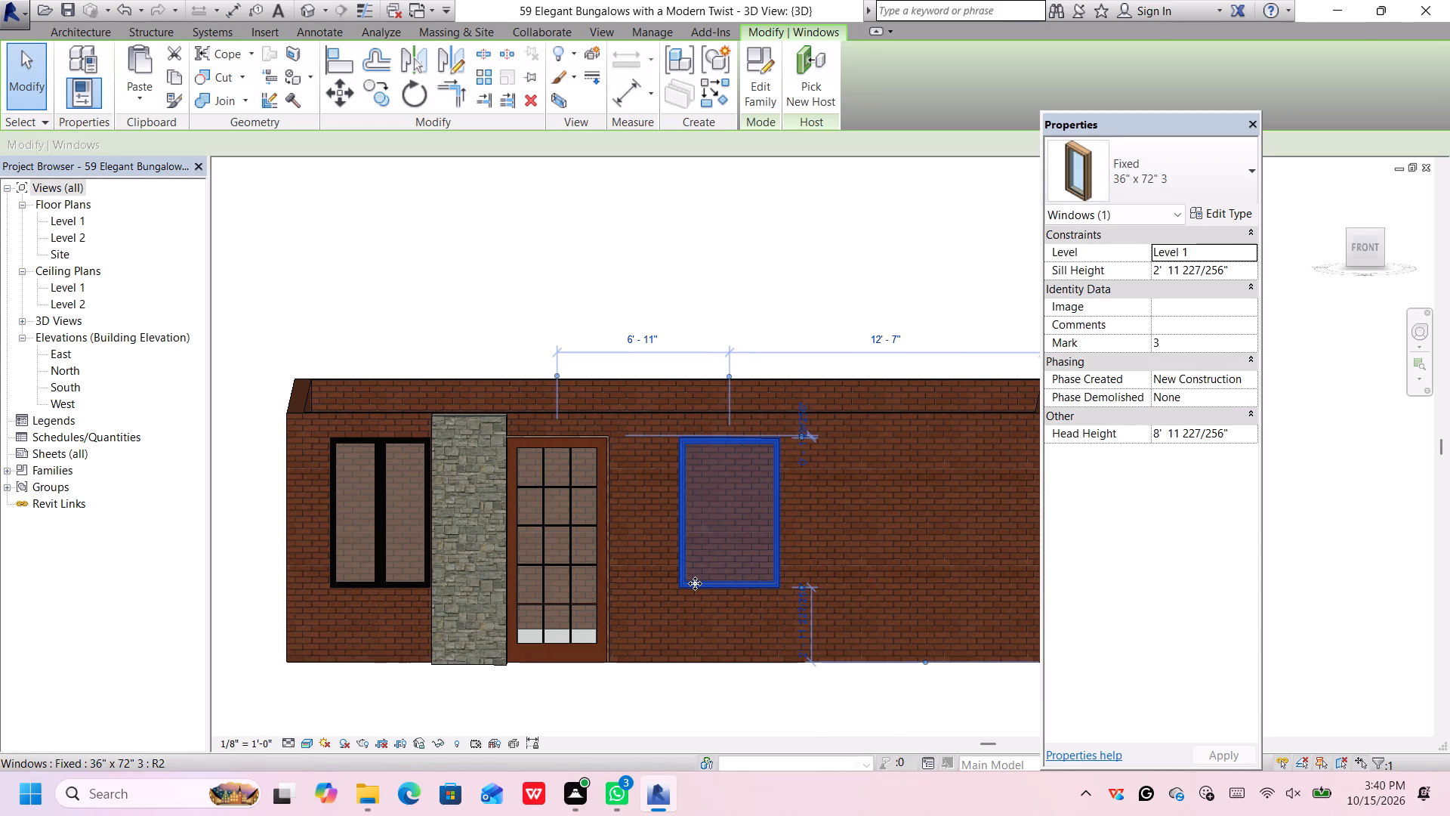
{"action": "key", "text": "Left"}
{"action": "key", "text": "Left"}
{"action": "key", "text": "Left"}
{"action": "key", "text": "Left"}
{"action": "key", "text": "Left"}
{"action": "key", "text": "Left"}
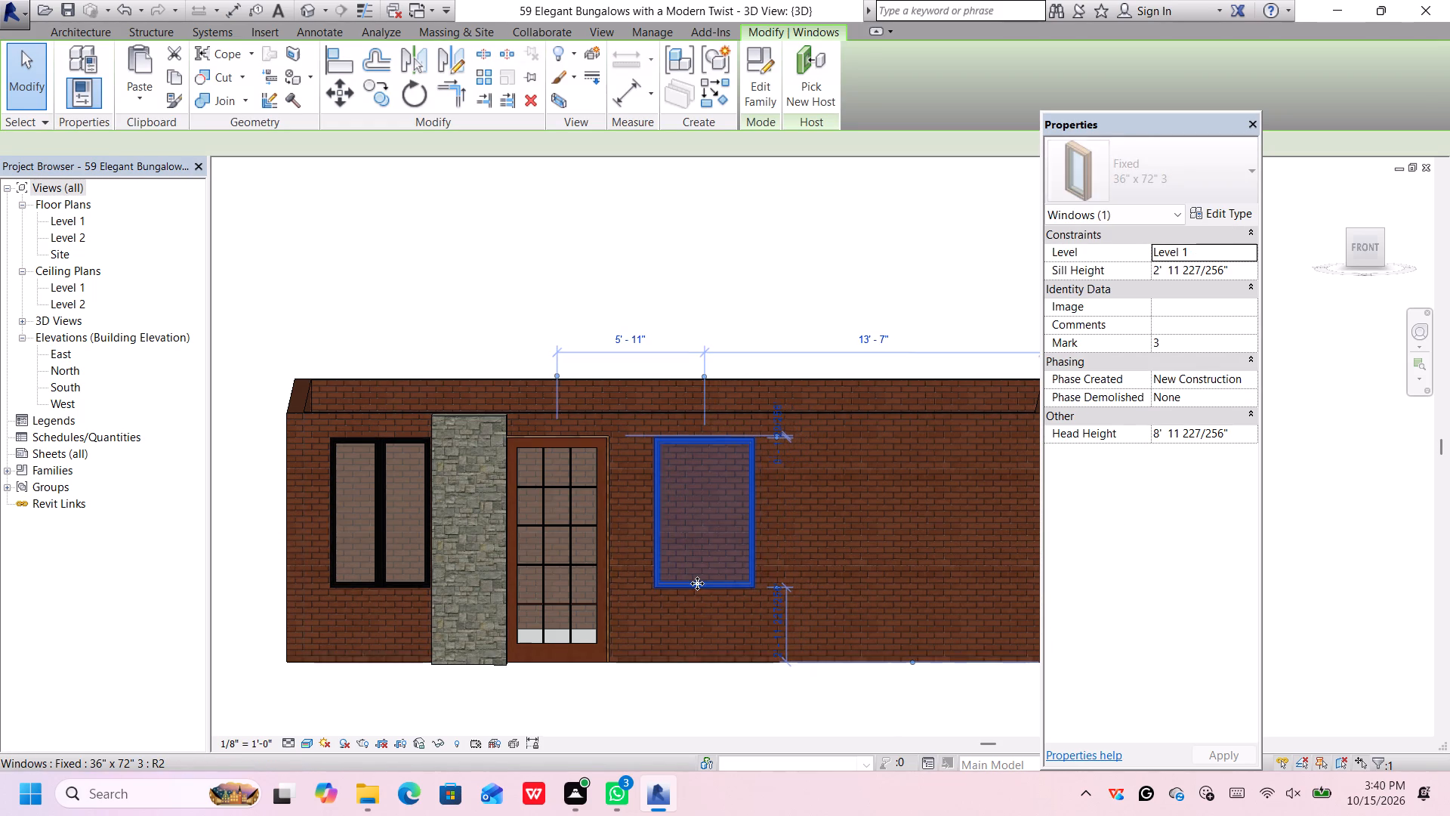
{"action": "key", "text": "Left"}
{"action": "key", "text": "Left"}
{"action": "key", "text": "Left"}
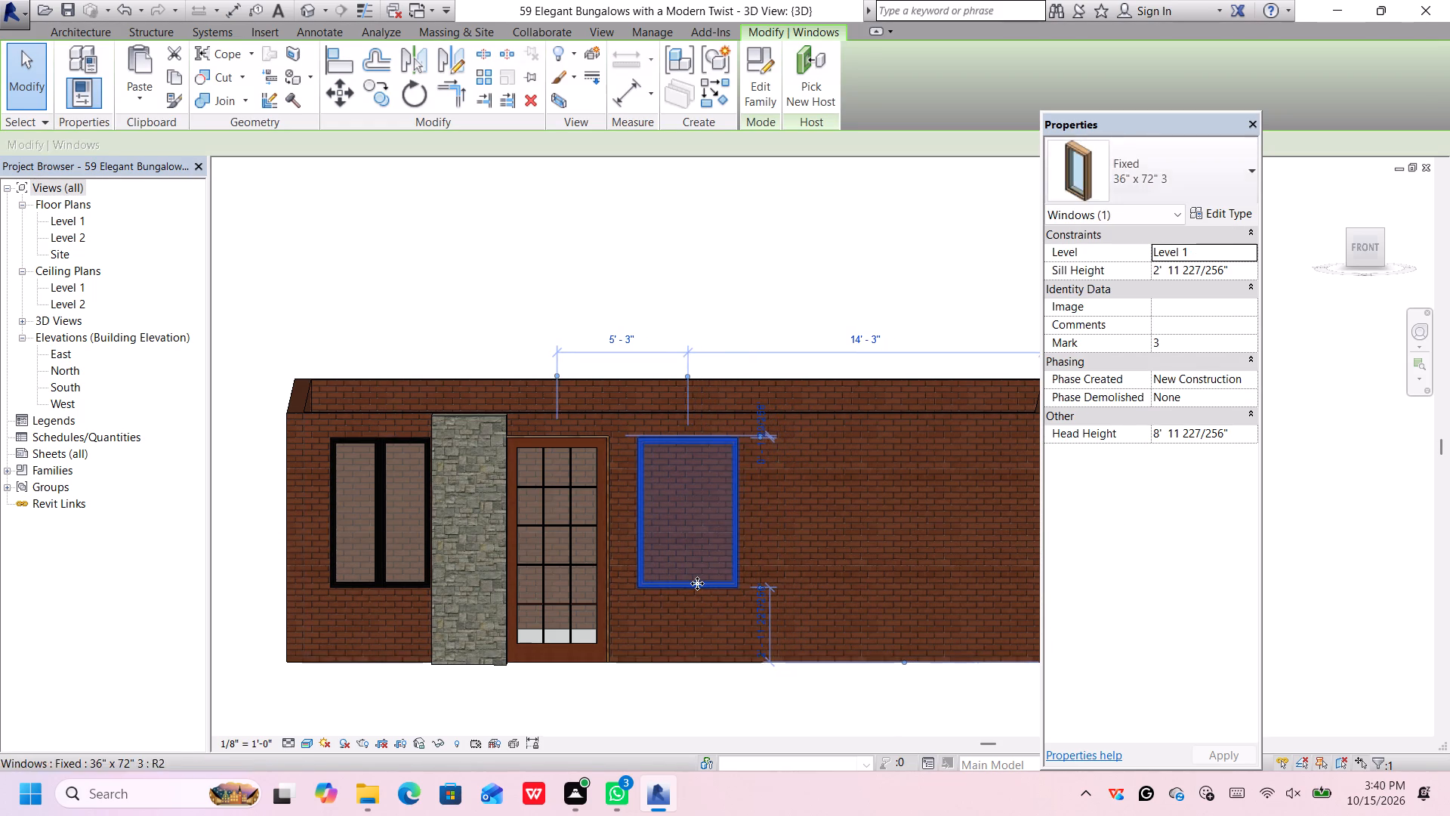
{"action": "key", "text": "Left"}
{"action": "key", "text": "Left"}
{"action": "key", "text": "Left"}
{"action": "key", "text": "Left"}
{"action": "key", "text": "Left"}
{"action": "key", "text": "Left"}
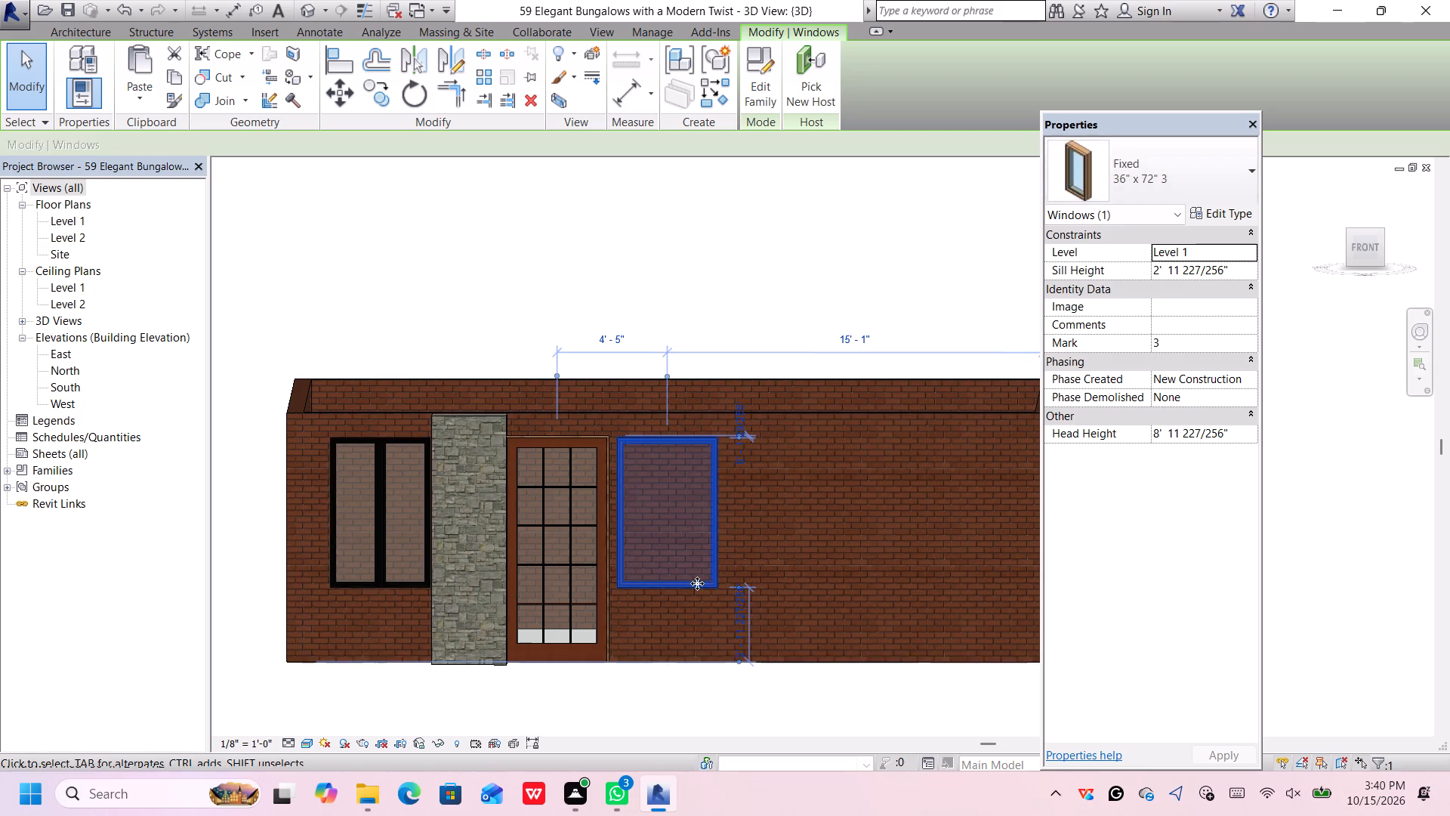
{"action": "key", "text": "Left"}
{"action": "scroll", "coordinate": [698, 587], "scroll_direction": "down", "scroll_amount": 4}
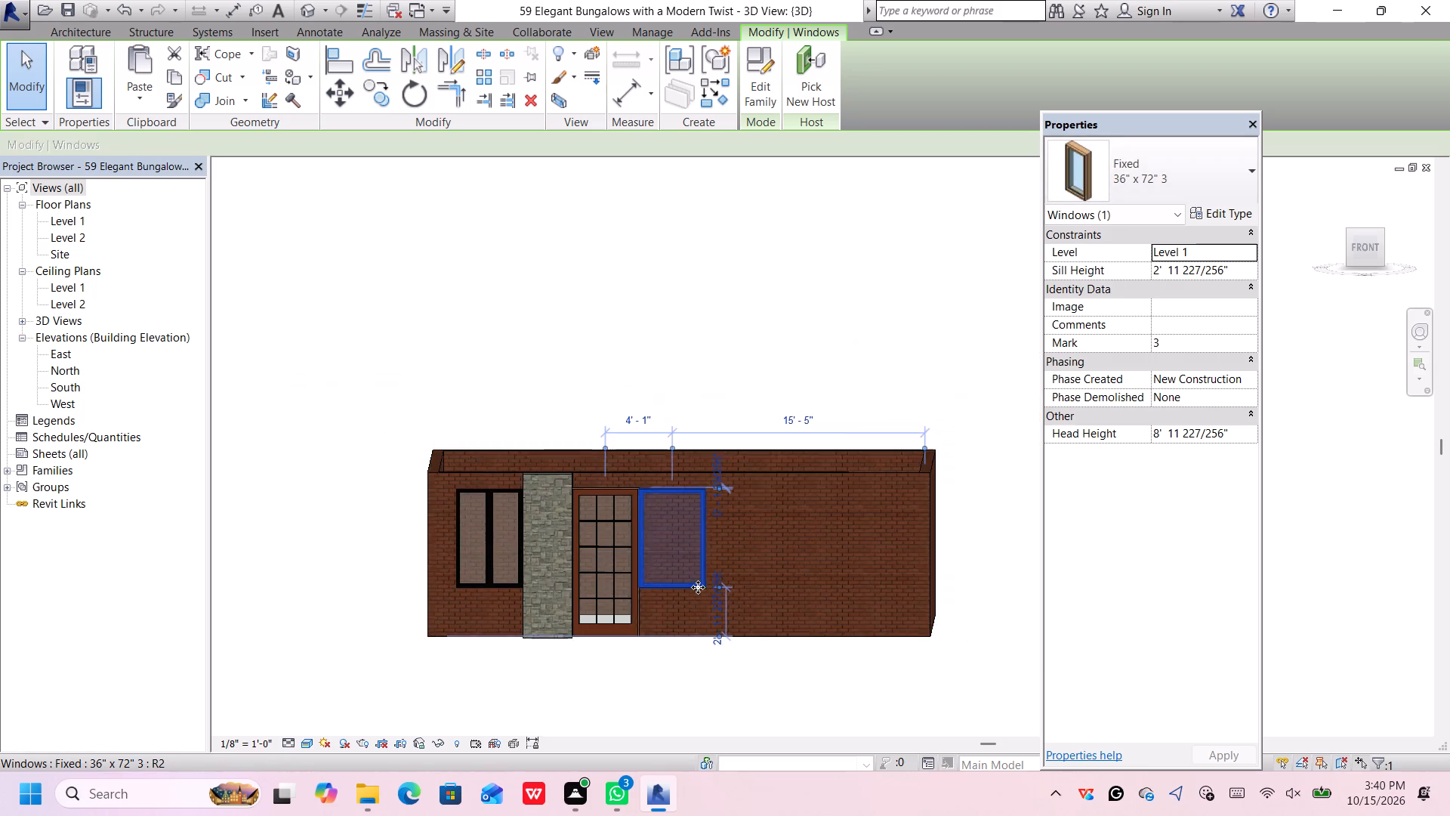
{"action": "scroll", "coordinate": [708, 621], "scroll_direction": "up", "scroll_amount": 3}
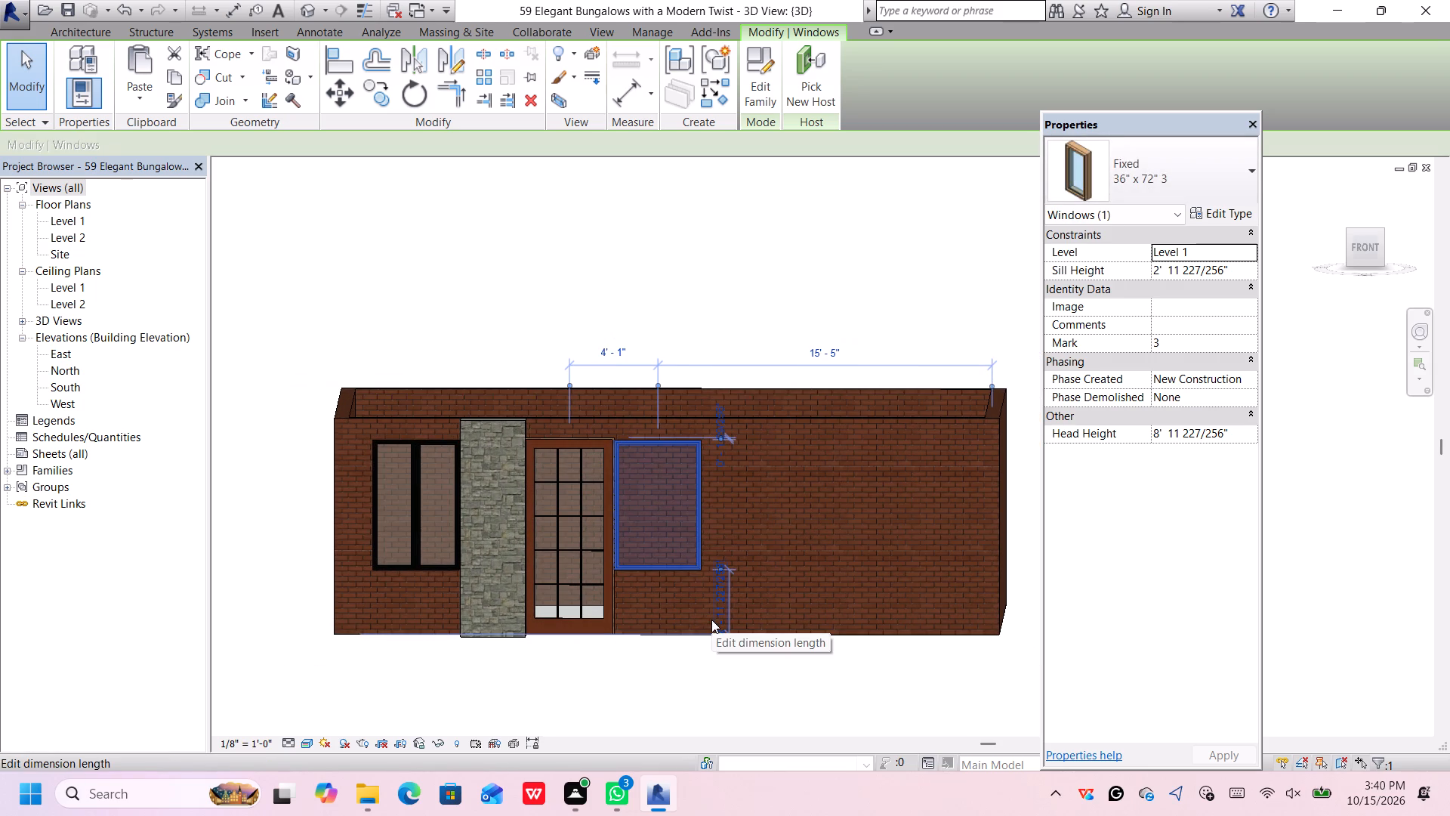
{"action": "left_click", "coordinate": [696, 665]}
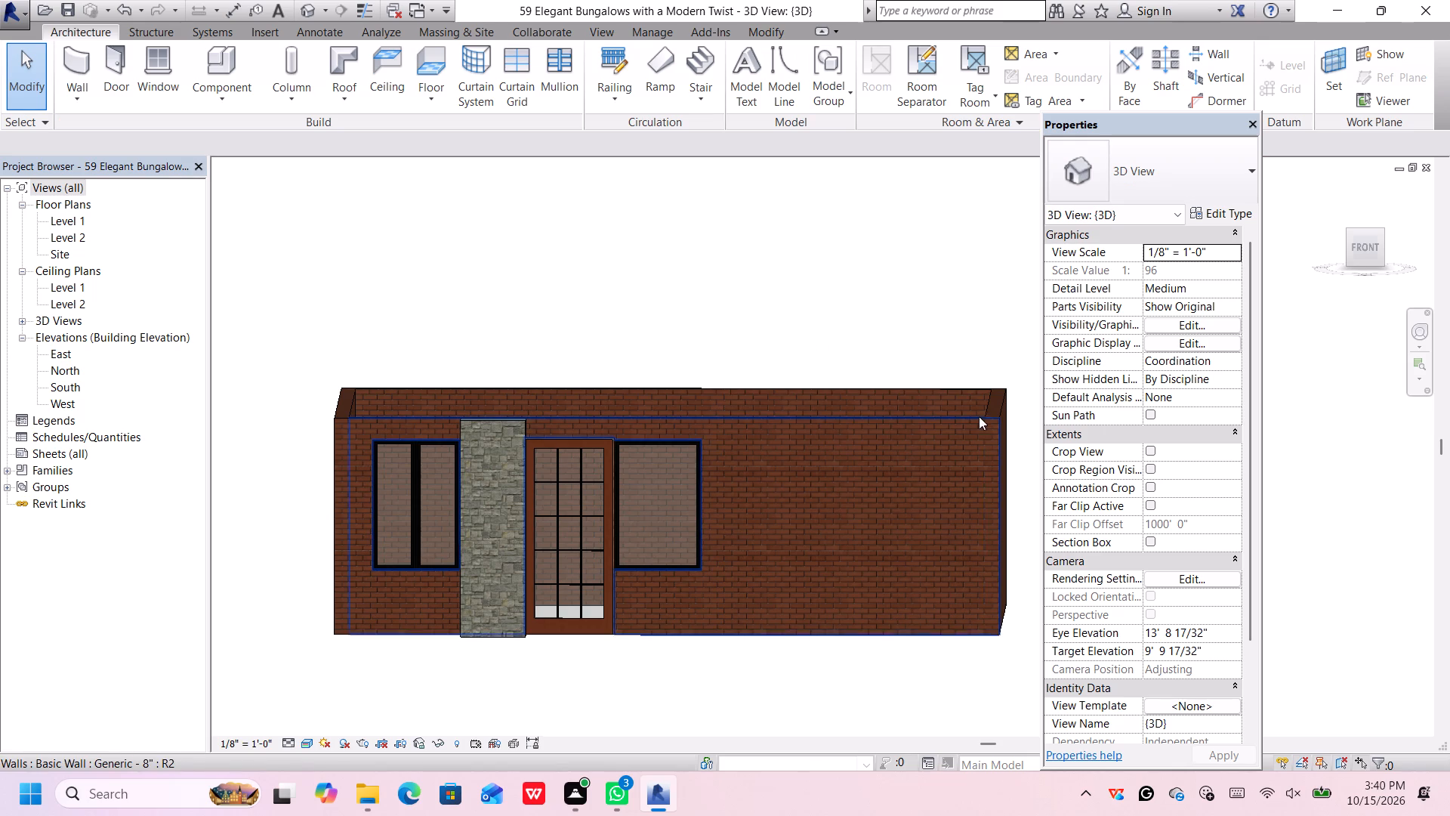
Move the side wall beyond the single window by setting its distance from the opposite side wall to 25'.
{"action": "left_click", "coordinate": [997, 401]}
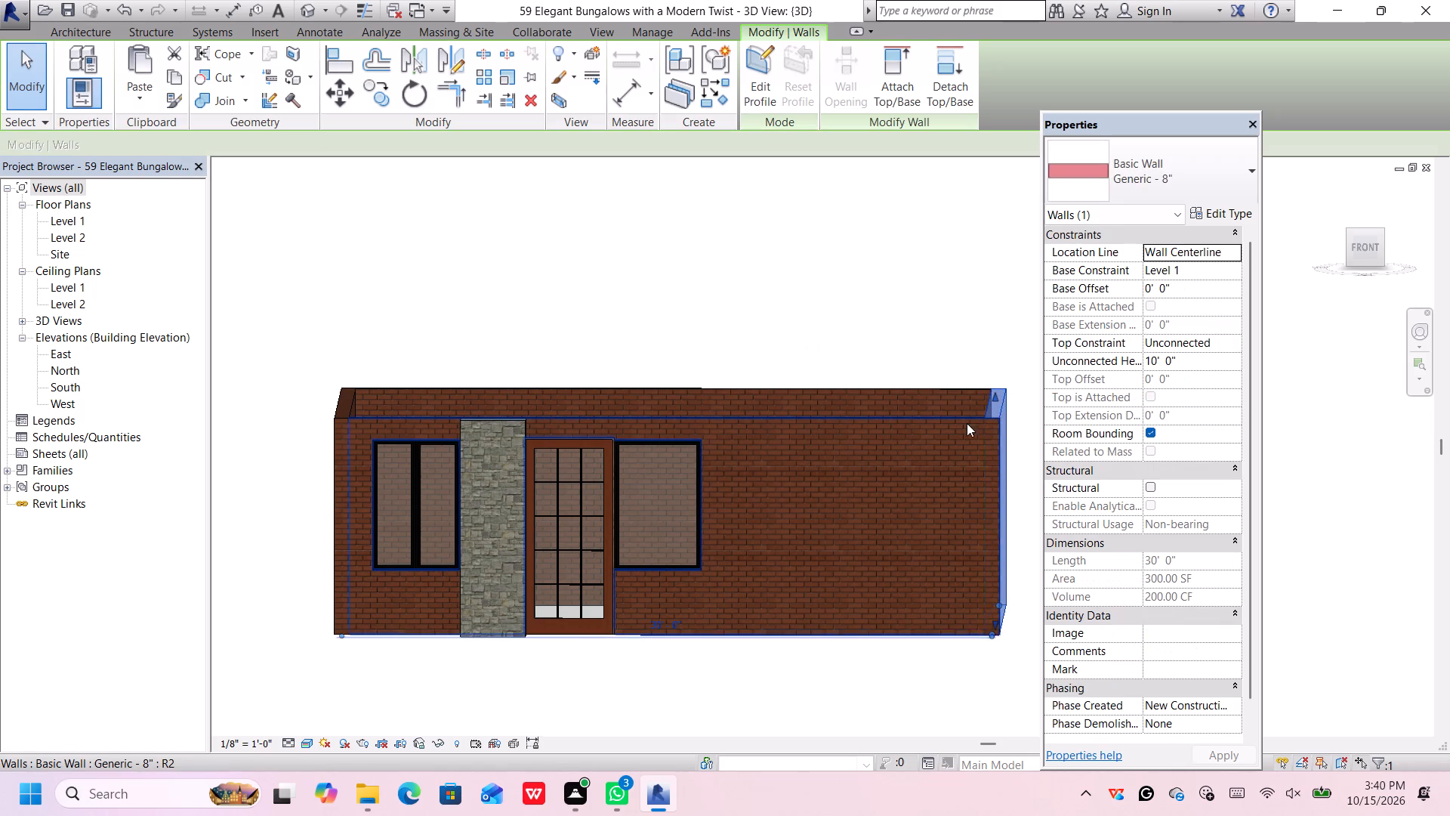
{"action": "left_click", "coordinate": [651, 625]}
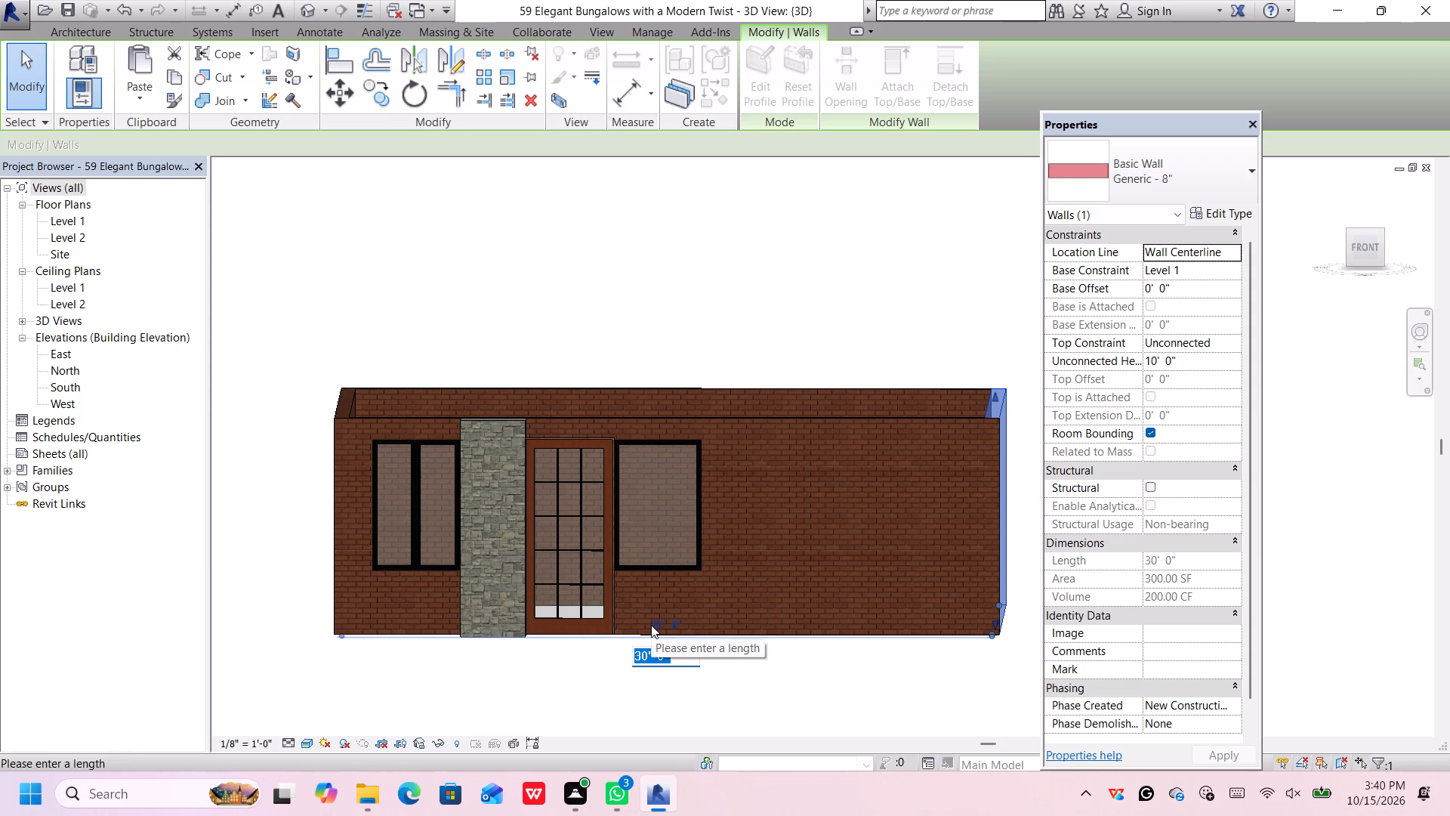
{"action": "type", "text": "25'"}
{"action": "key", "text": "Return"}
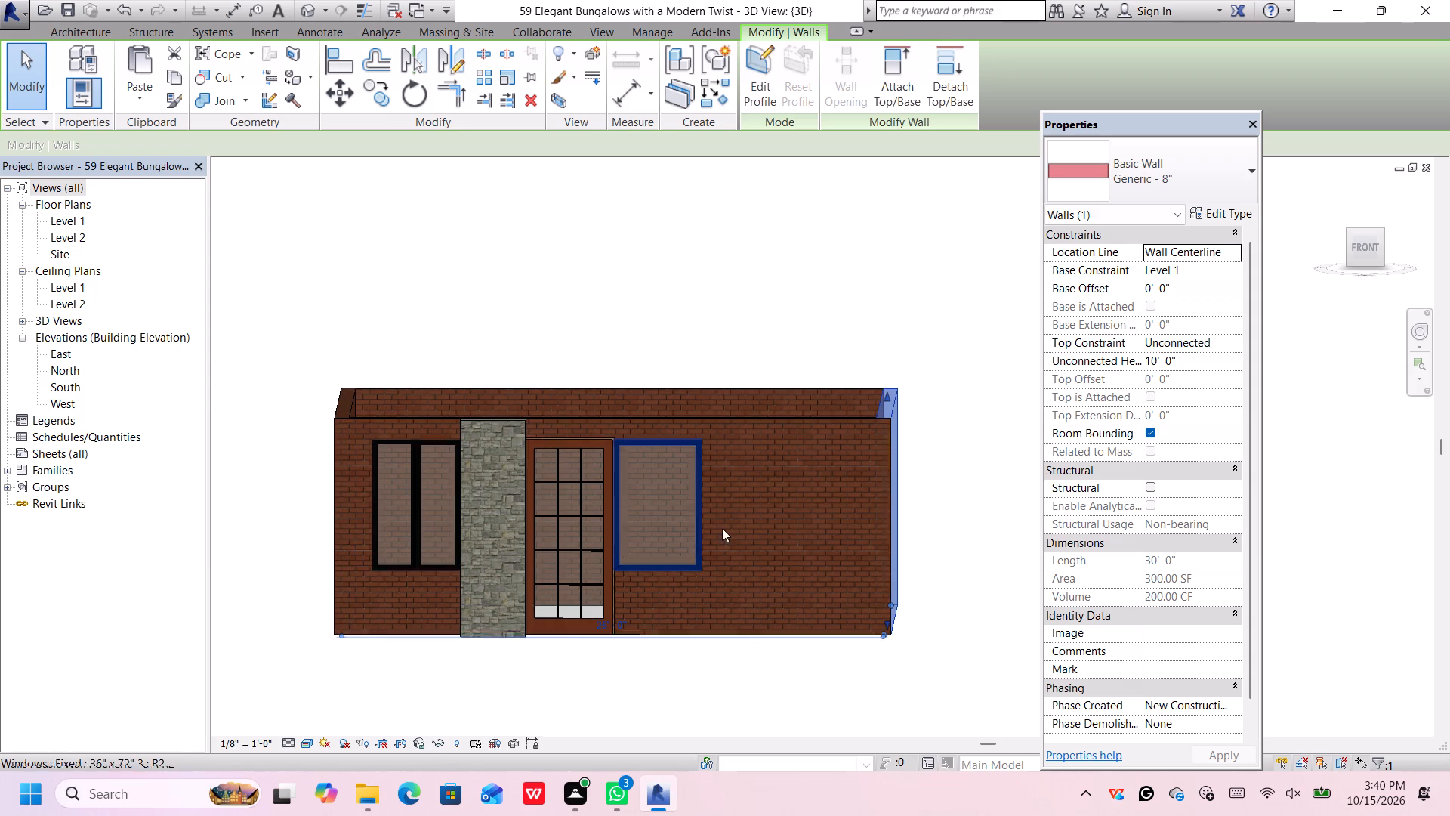
Move the rear wall closer by setting its distance from the front wall to 20'.
{"action": "left_click", "coordinate": [795, 389]}
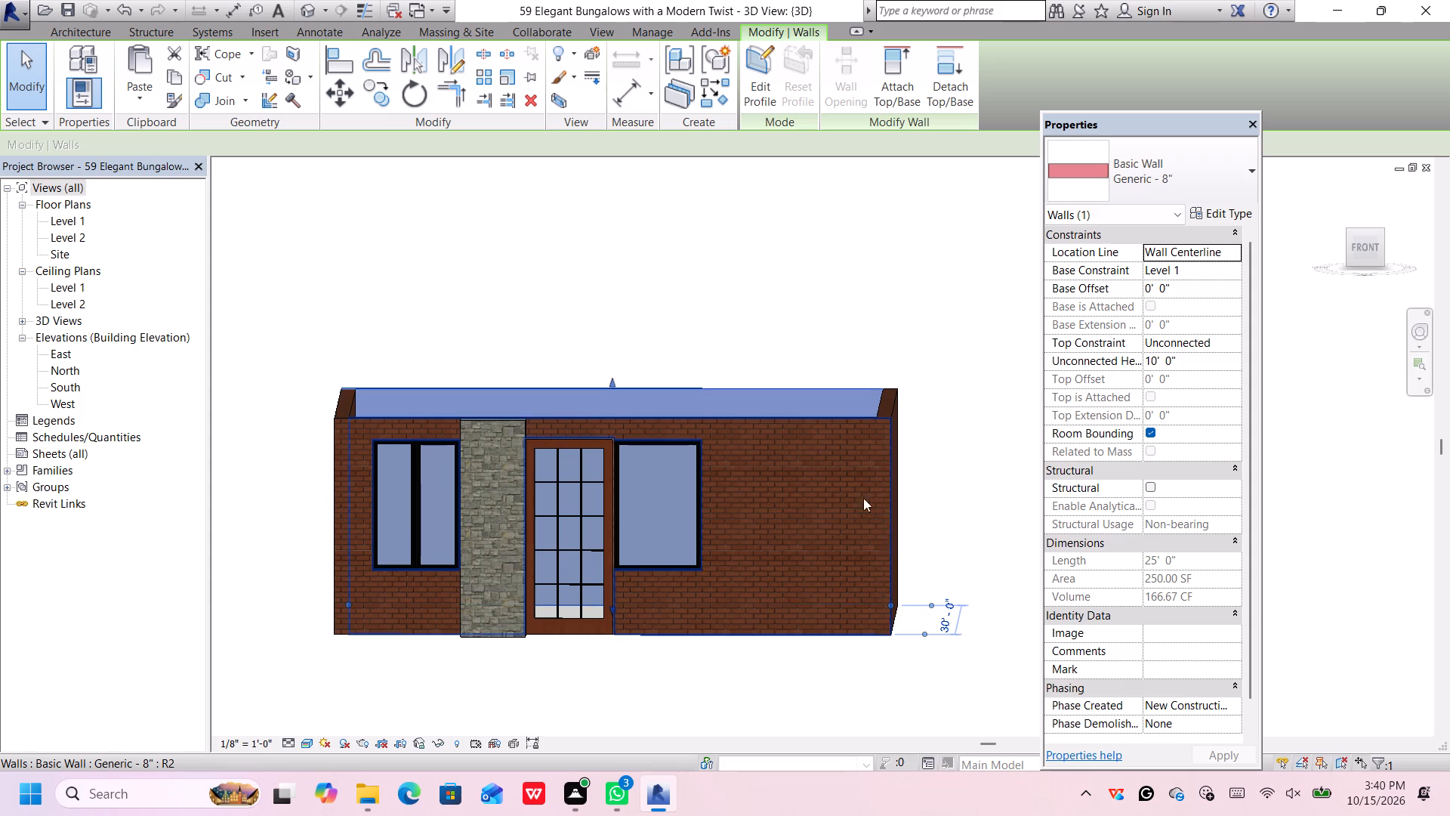
{"action": "left_click", "coordinate": [936, 626]}
{"action": "left_click", "coordinate": [948, 625]}
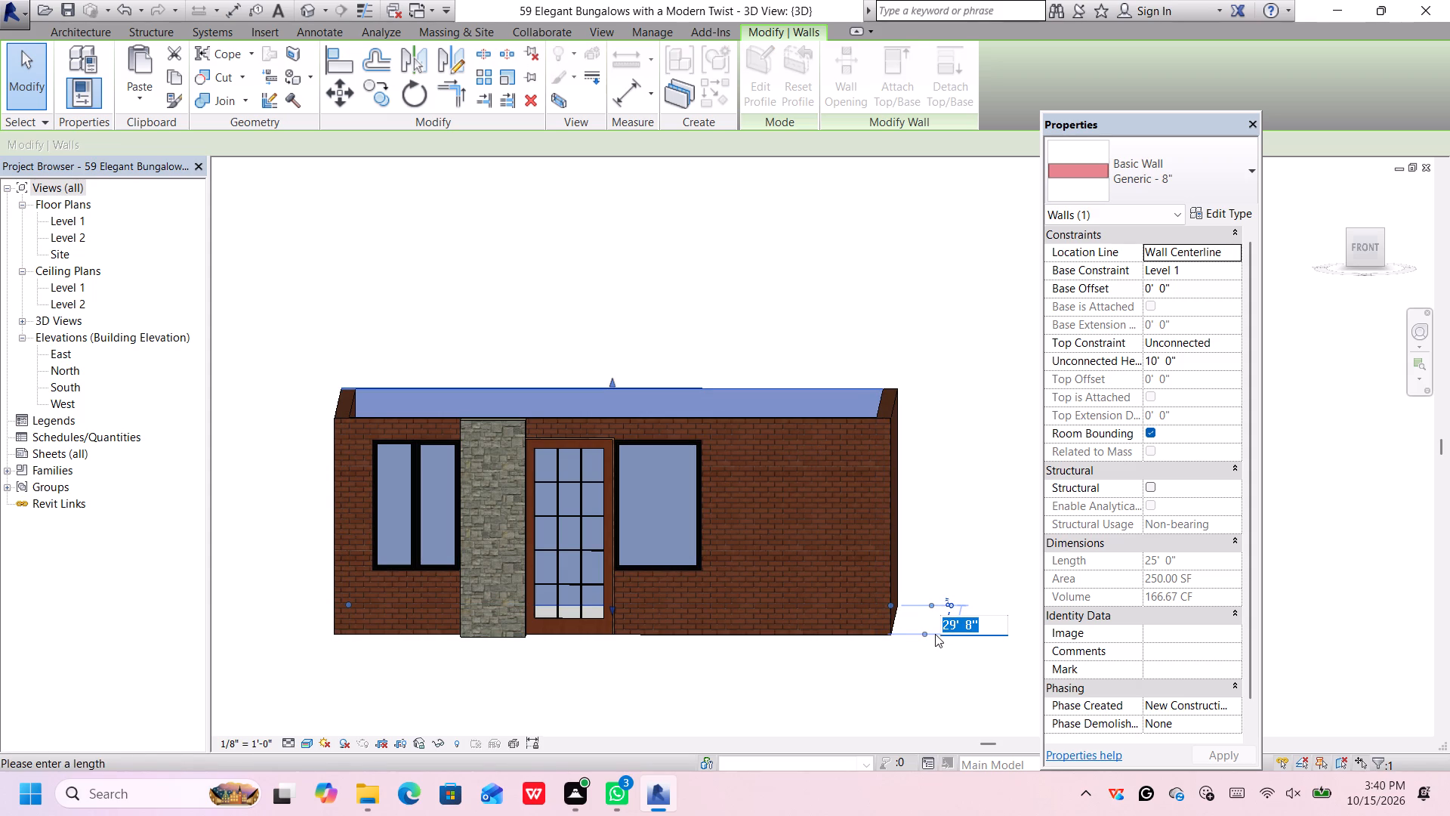
{"action": "left_click", "coordinate": [924, 633]}
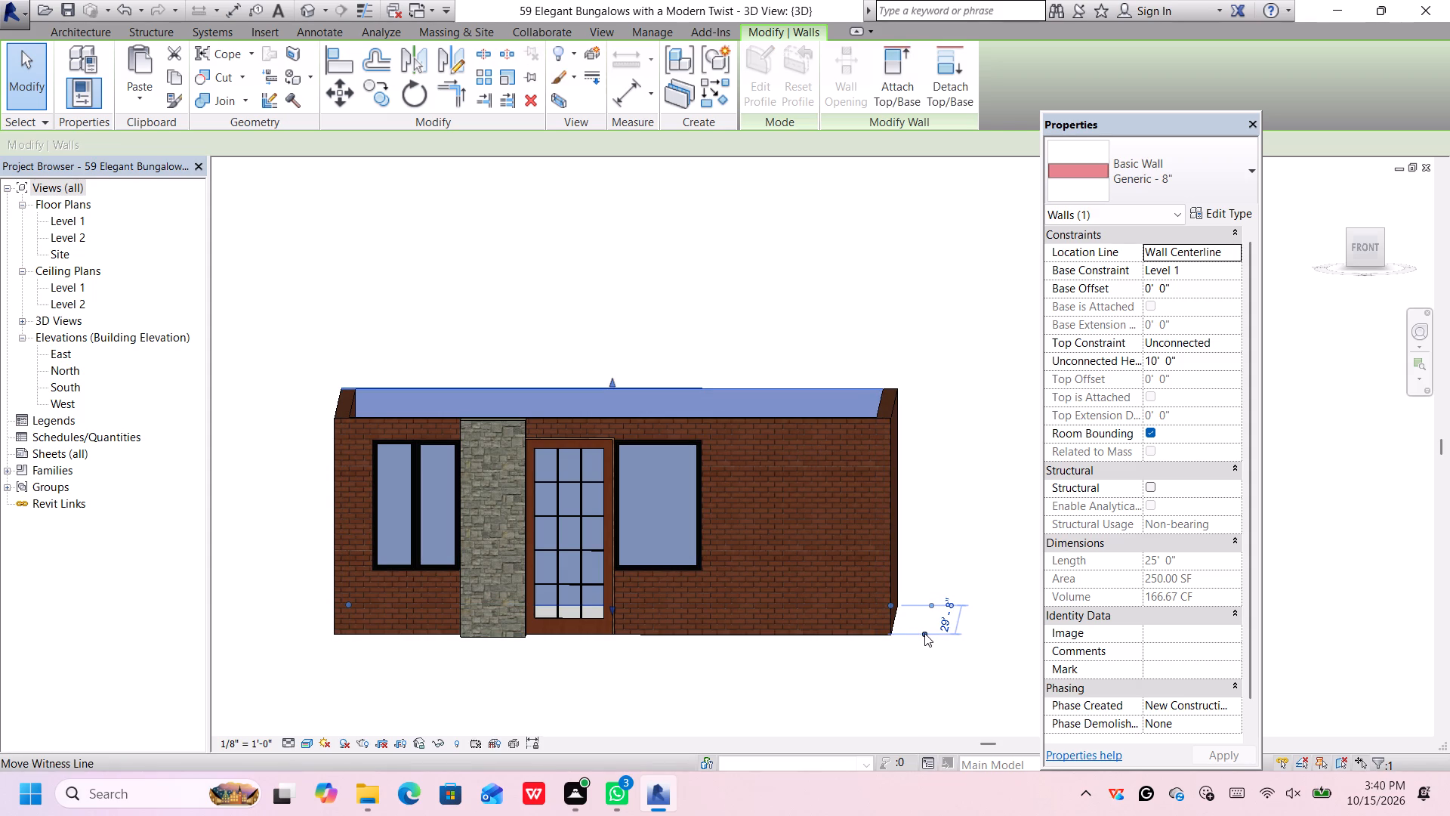
{"action": "left_click", "coordinate": [924, 633]}
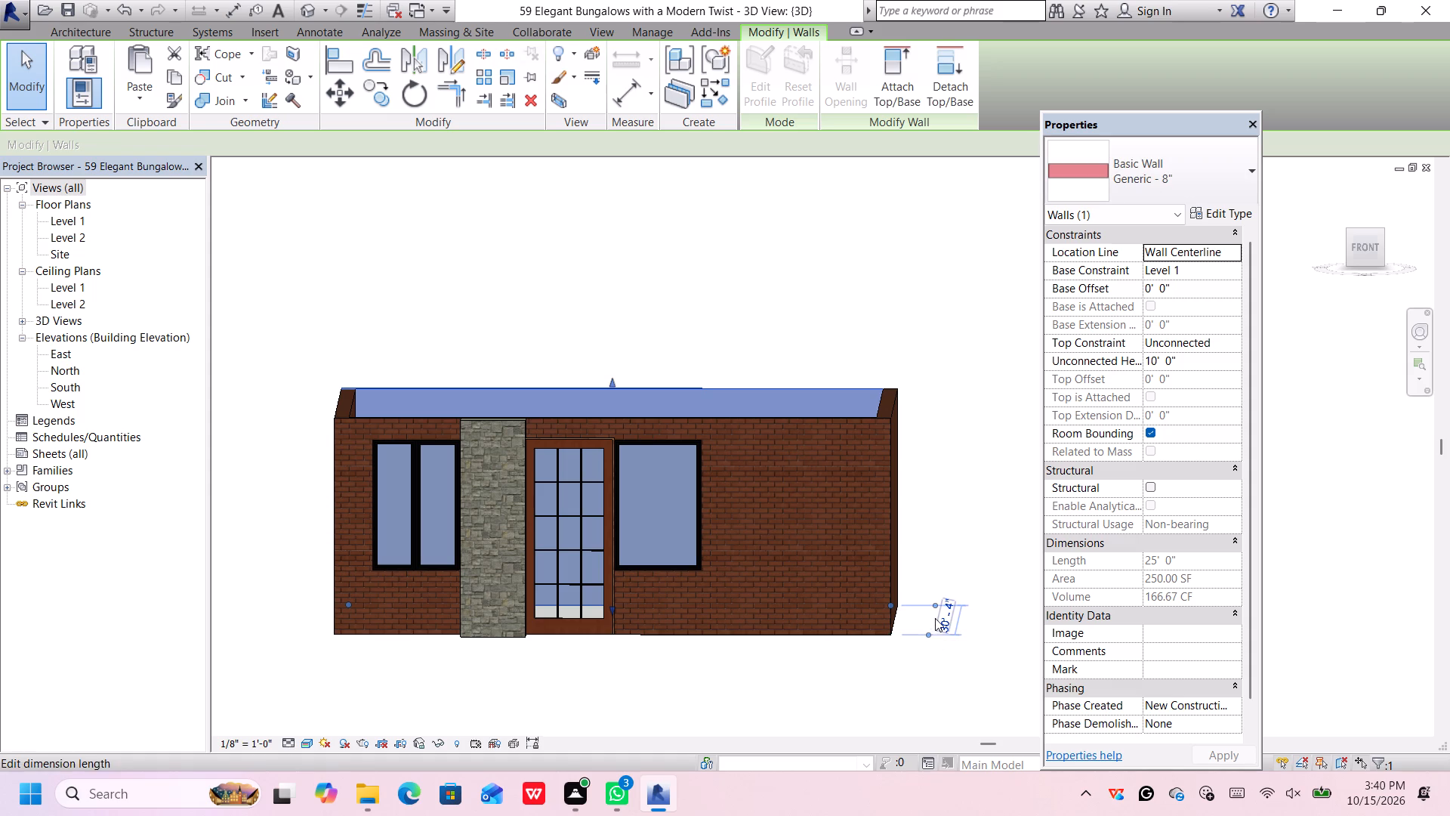
{"action": "left_click", "coordinate": [928, 635]}
{"action": "left_click", "coordinate": [941, 623]}
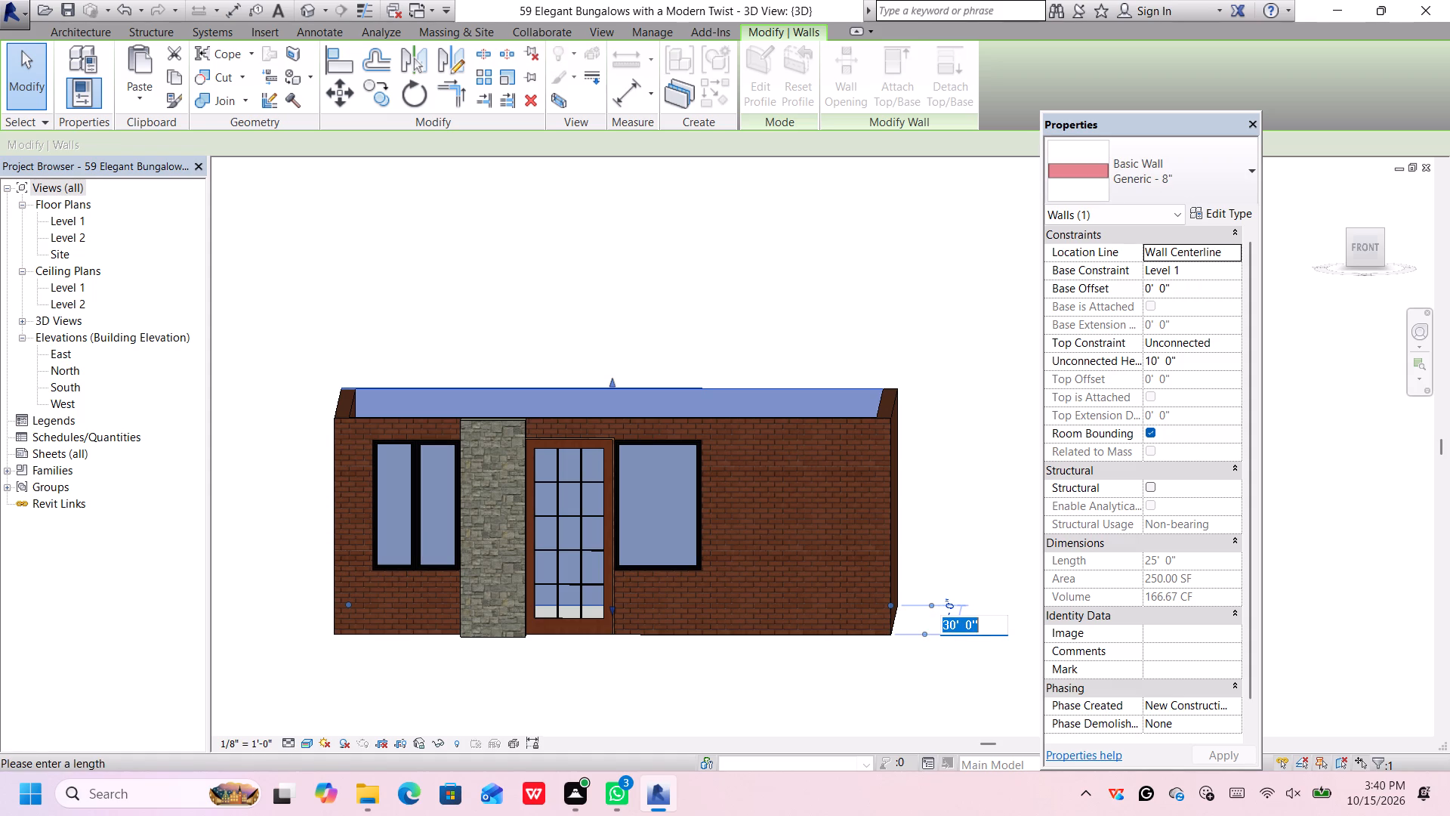
{"action": "type", "text": "20"}
{"action": "key", "text": "apostrophe"}
{"action": "key", "text": "Return"}
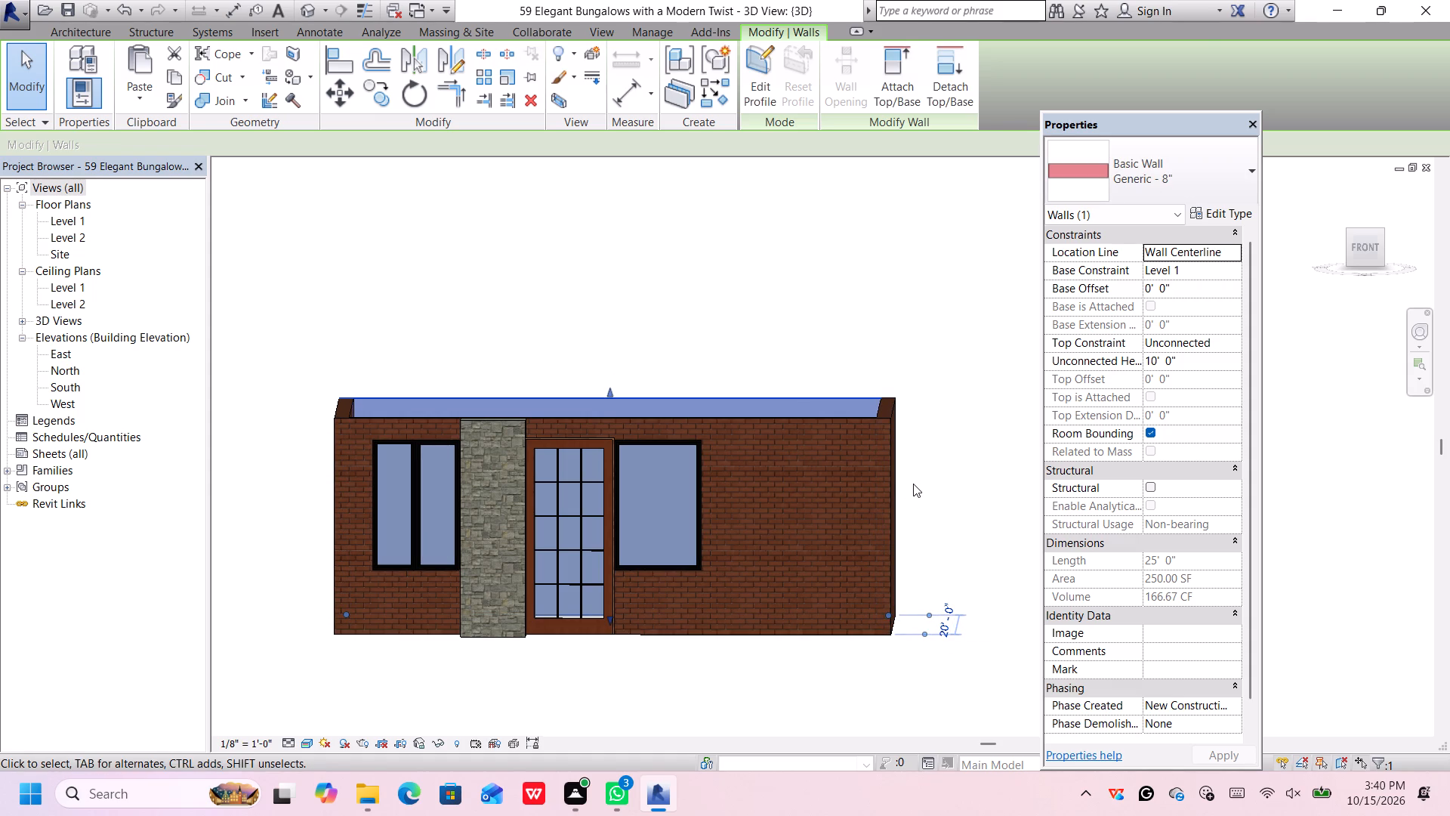
{"action": "left_click", "coordinate": [944, 468]}
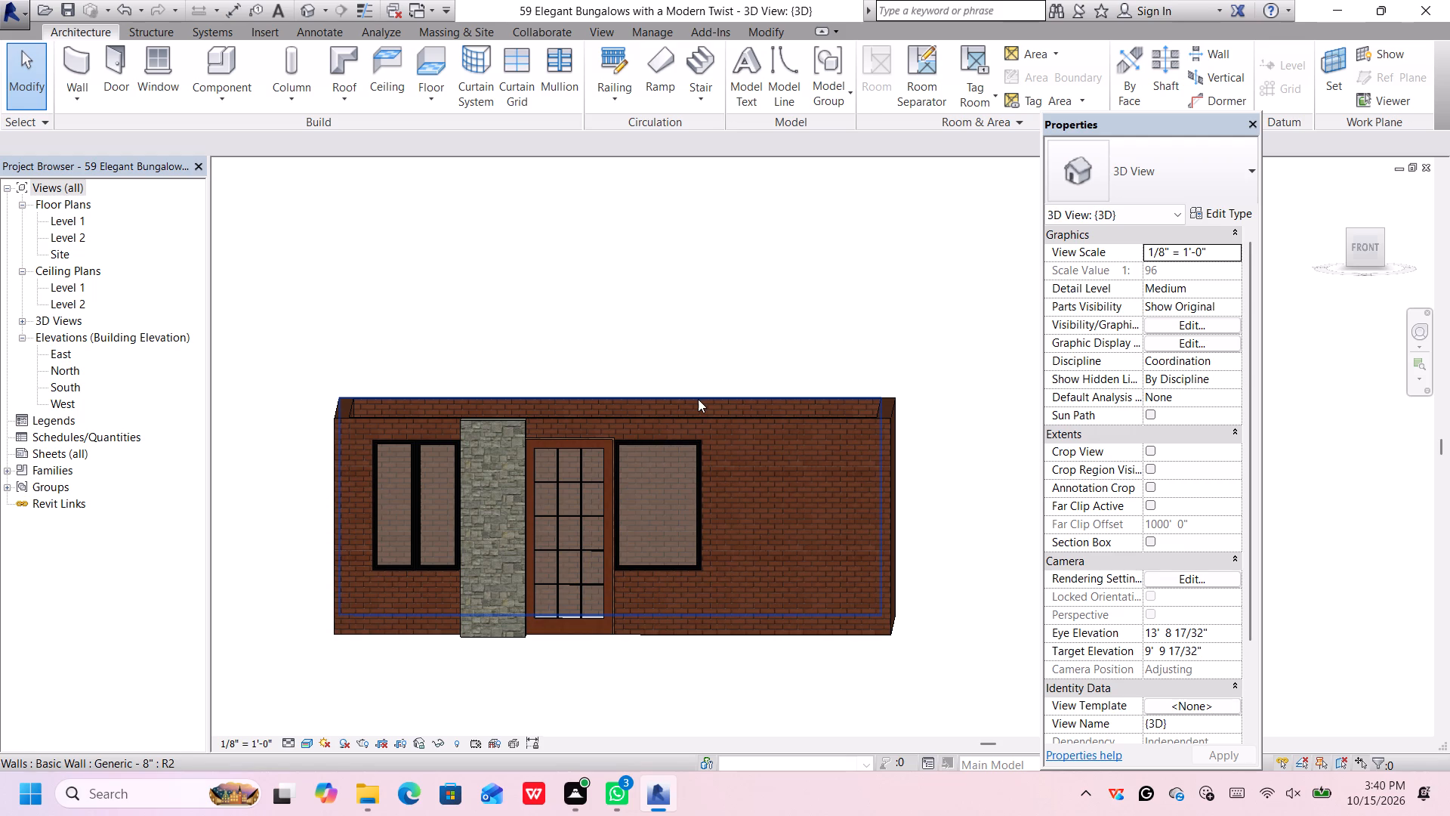
Examine the resized wall enclosure and its front openings from the front and from the corner.
{"action": "scroll", "coordinate": [697, 400], "scroll_direction": "down", "scroll_amount": 2}
{"action": "middle_click_drag", "start_coordinate": [702, 404], "coordinate": [701, 418]}
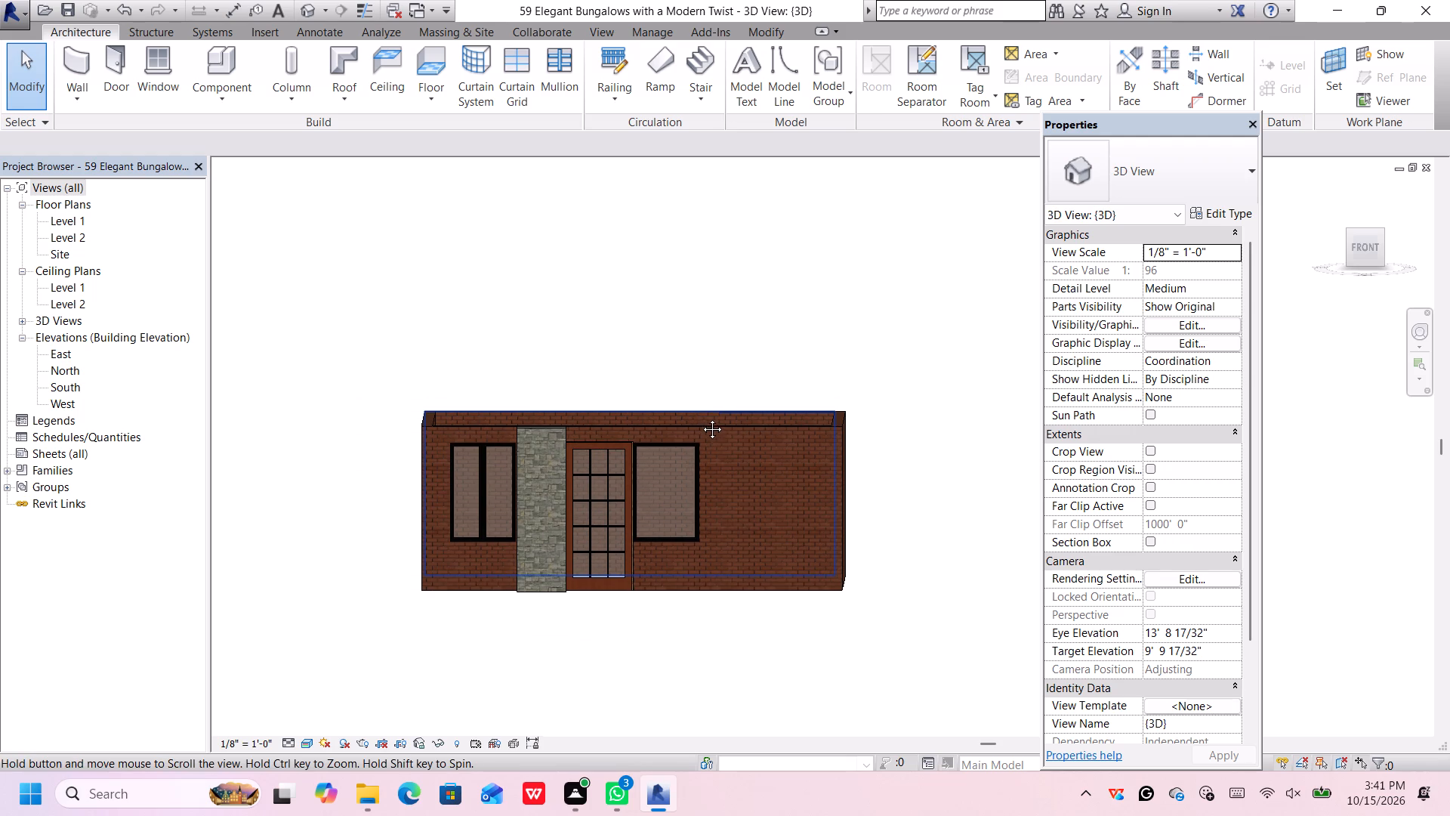
{"action": "middle_click_drag", "start_coordinate": [701, 418], "coordinate": [701, 413]}
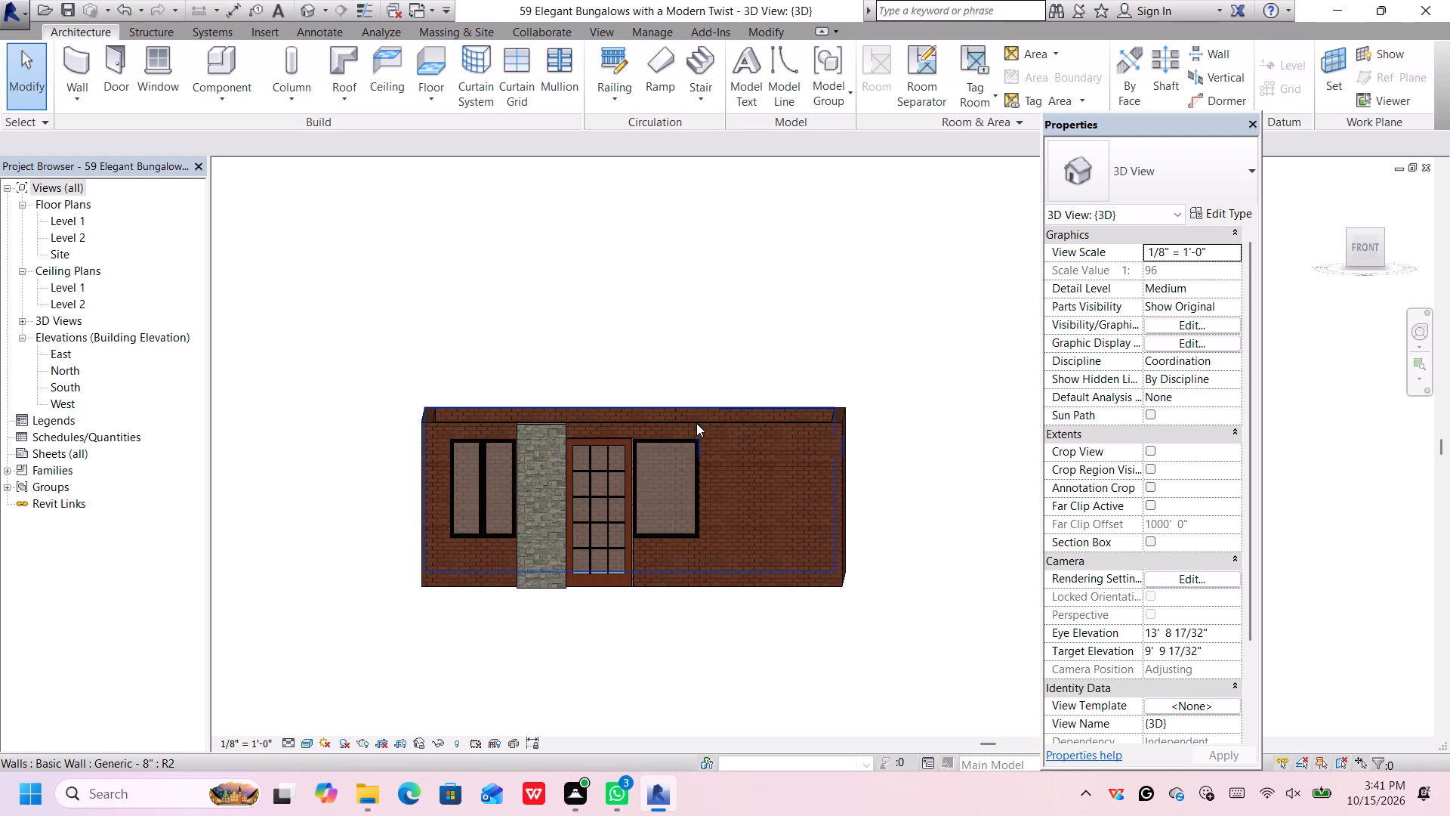
{"action": "scroll", "coordinate": [724, 510], "scroll_direction": "up", "scroll_amount": 1}
{"action": "scroll", "coordinate": [734, 519], "scroll_direction": "down", "scroll_amount": 2}
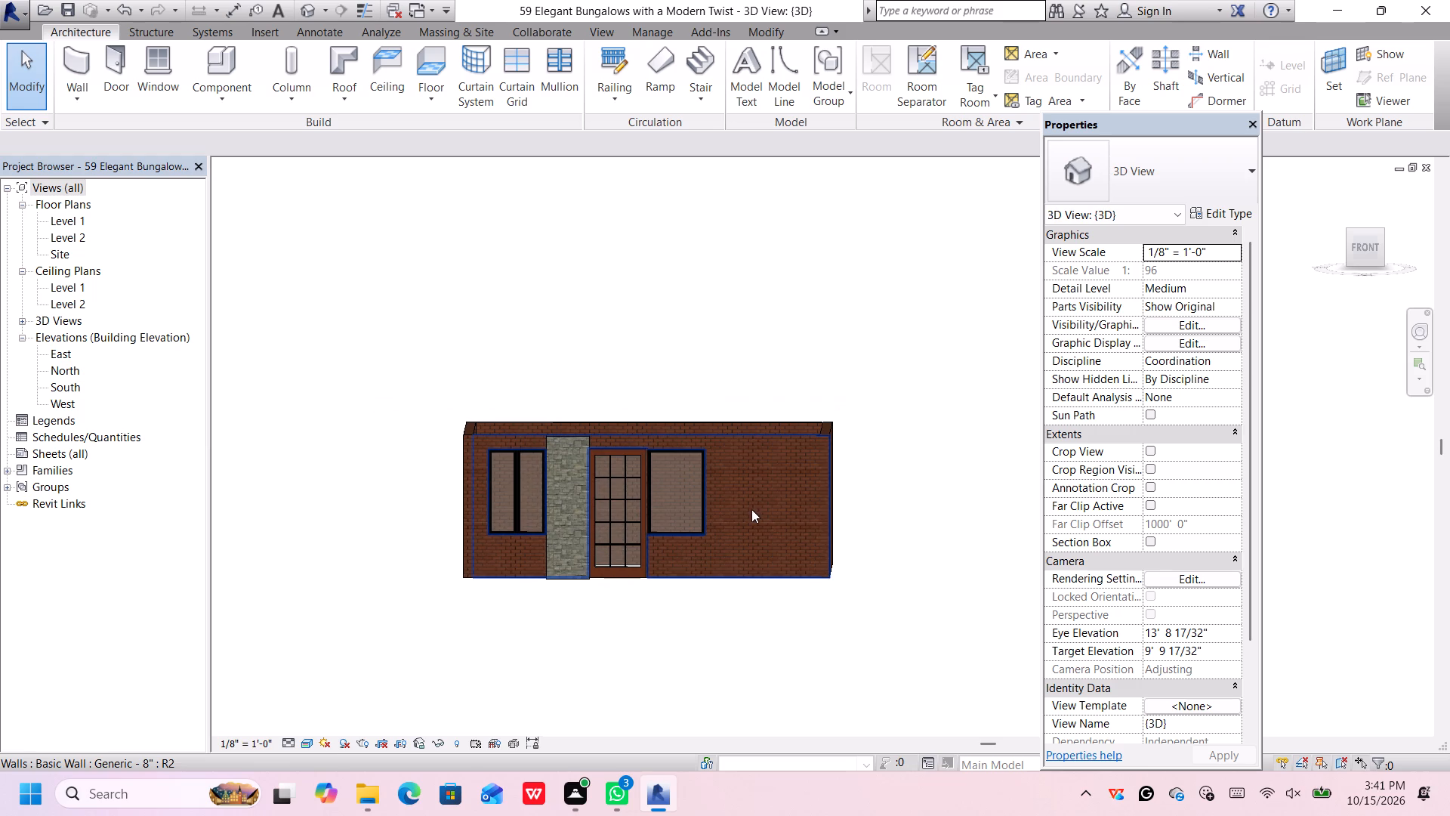
{"action": "middle_click_drag", "start_coordinate": [748, 509], "coordinate": [745, 517]}
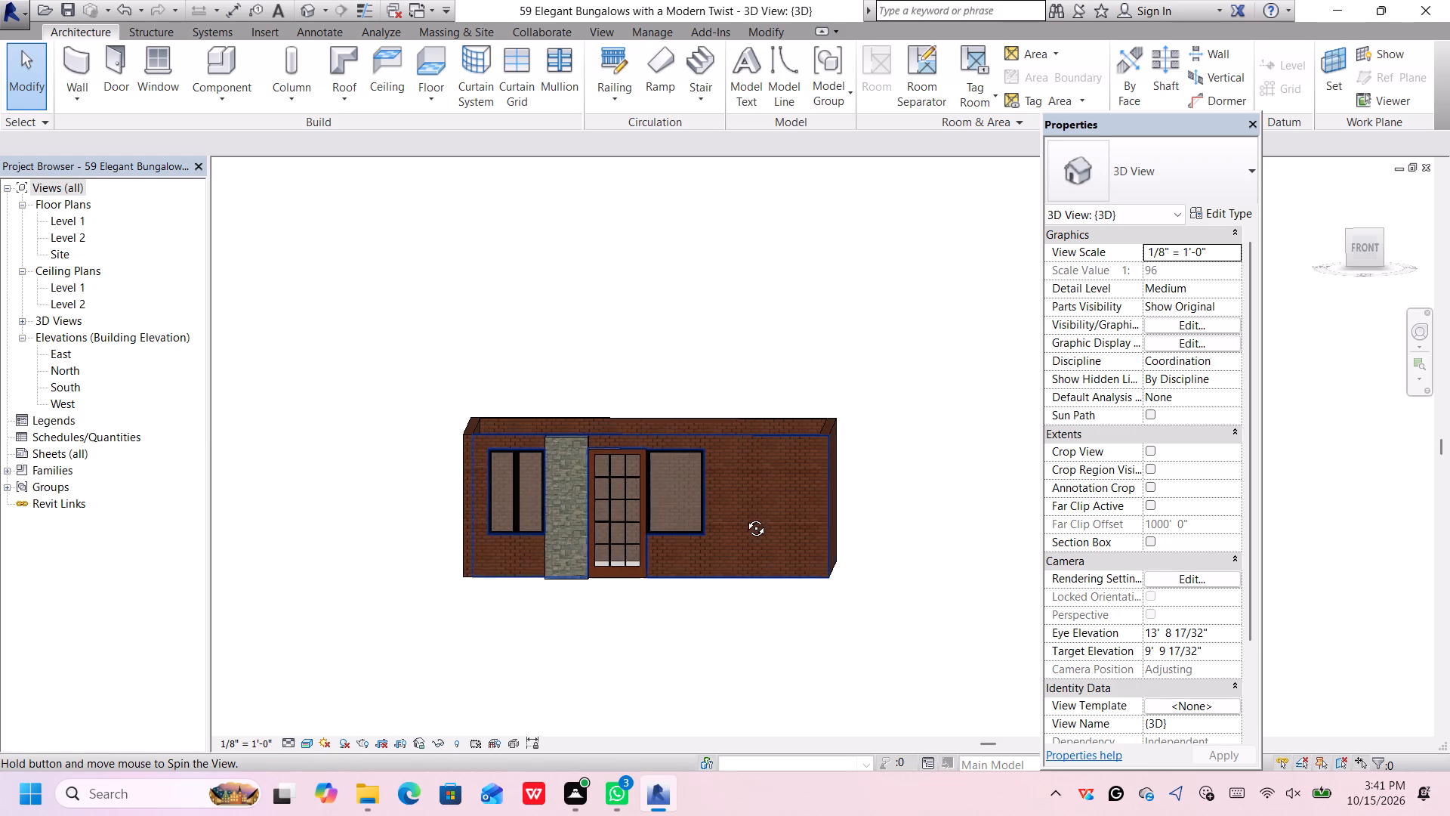
{"action": "middle_click_drag", "start_coordinate": [745, 517], "coordinate": [690, 571]}
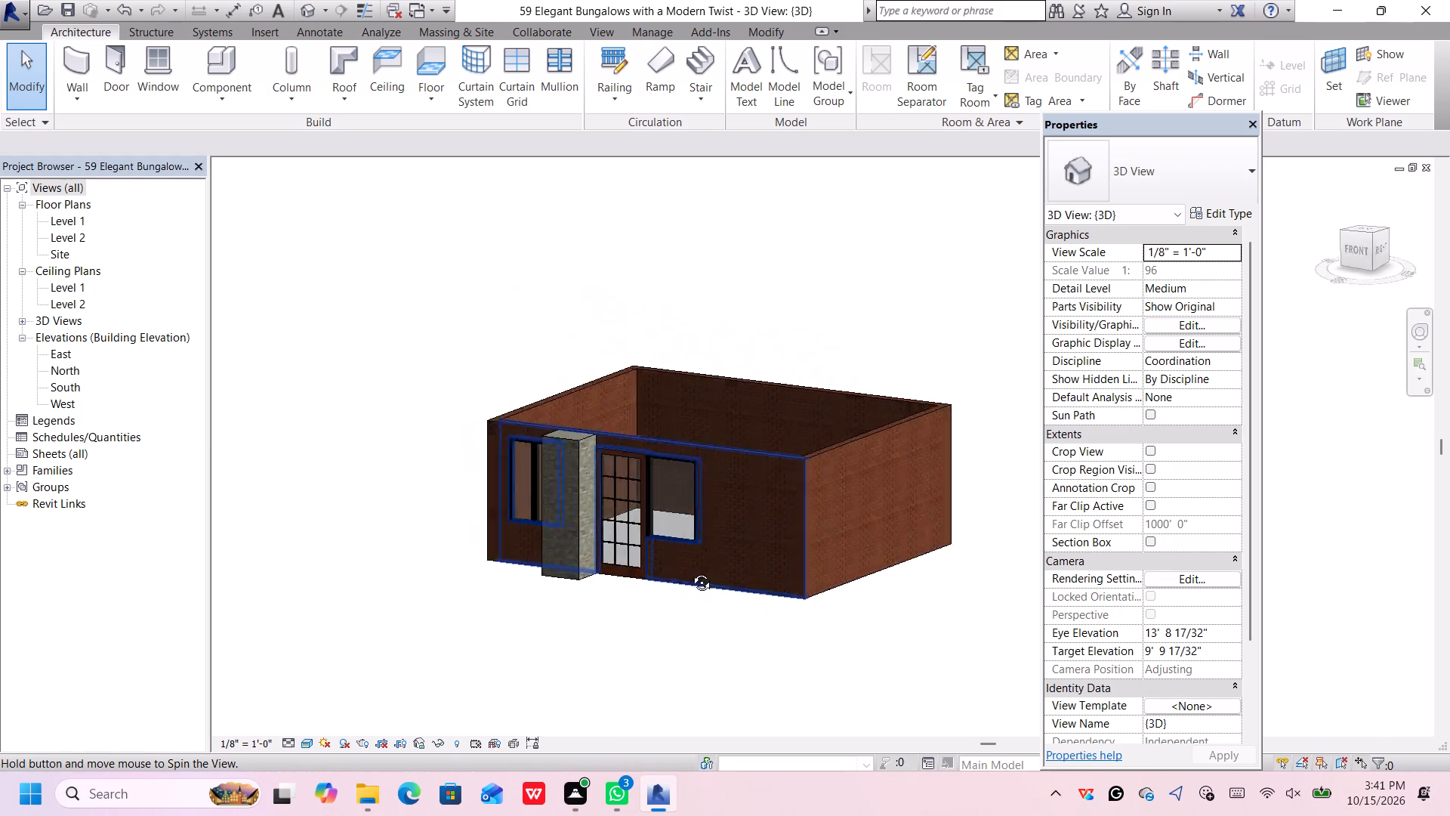
{"action": "middle_click_drag", "start_coordinate": [690, 571], "coordinate": [789, 533]}
{"action": "middle_click_drag", "start_coordinate": [789, 533], "coordinate": [747, 520], "text": "shift"}
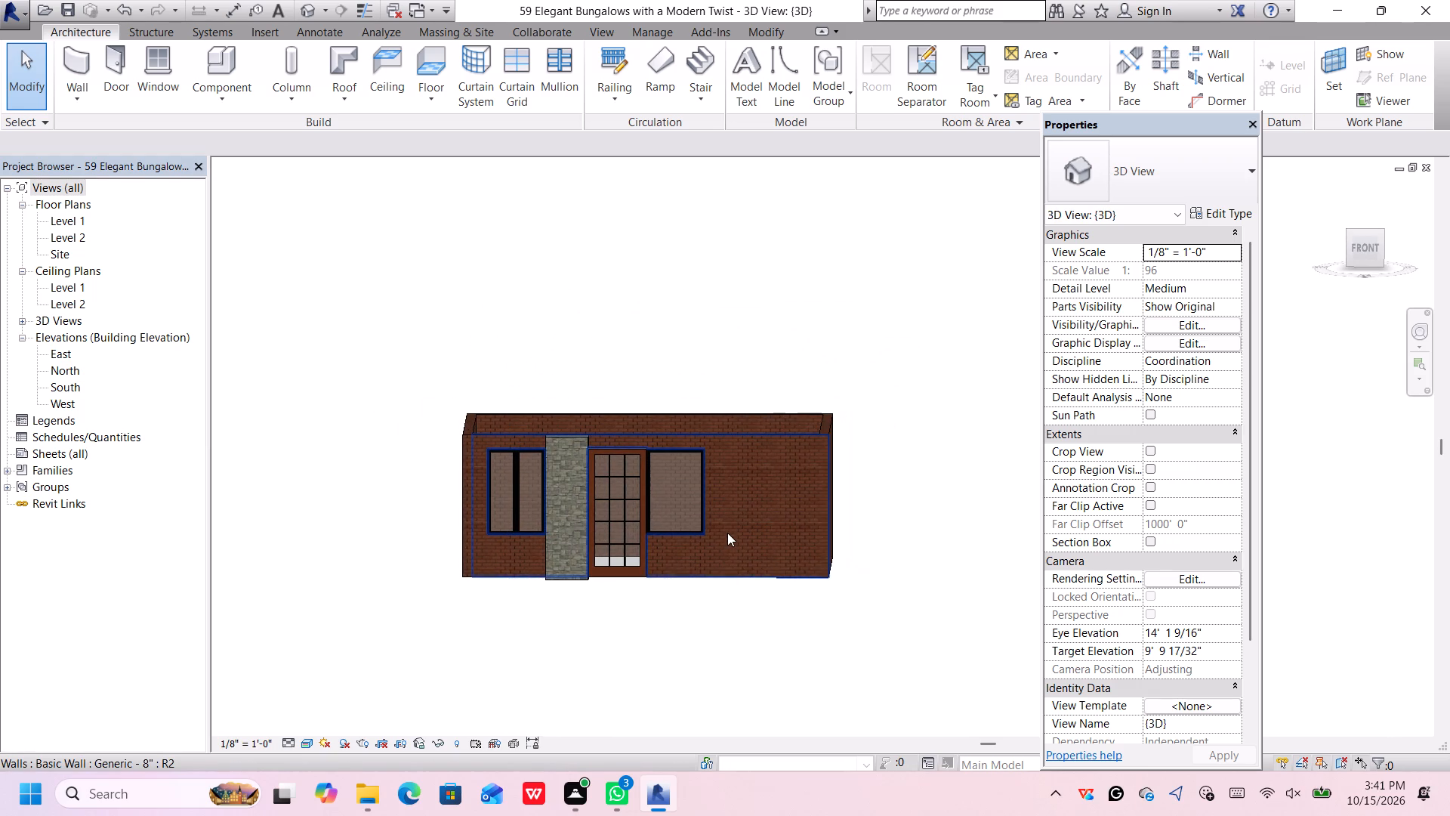
{"action": "scroll", "coordinate": [727, 534], "scroll_direction": "up", "scroll_amount": 1}
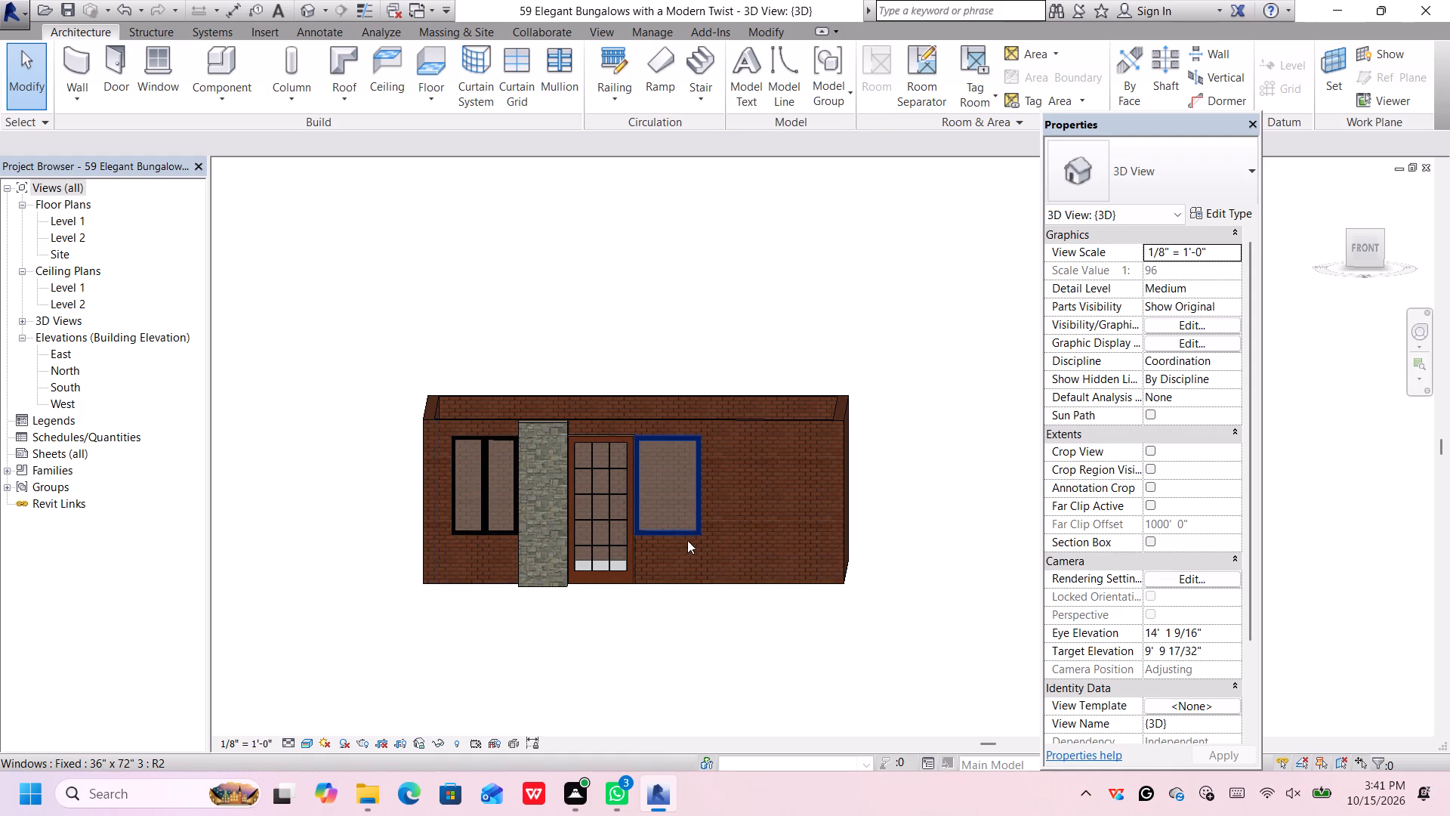
Copy the window beside the door, from its lower corner near the door to its opposite lower corner, so both windows sit edge to edge.
{"action": "scroll", "coordinate": [688, 540], "scroll_direction": "up", "scroll_amount": 2}
{"action": "left_click", "coordinate": [620, 529]}
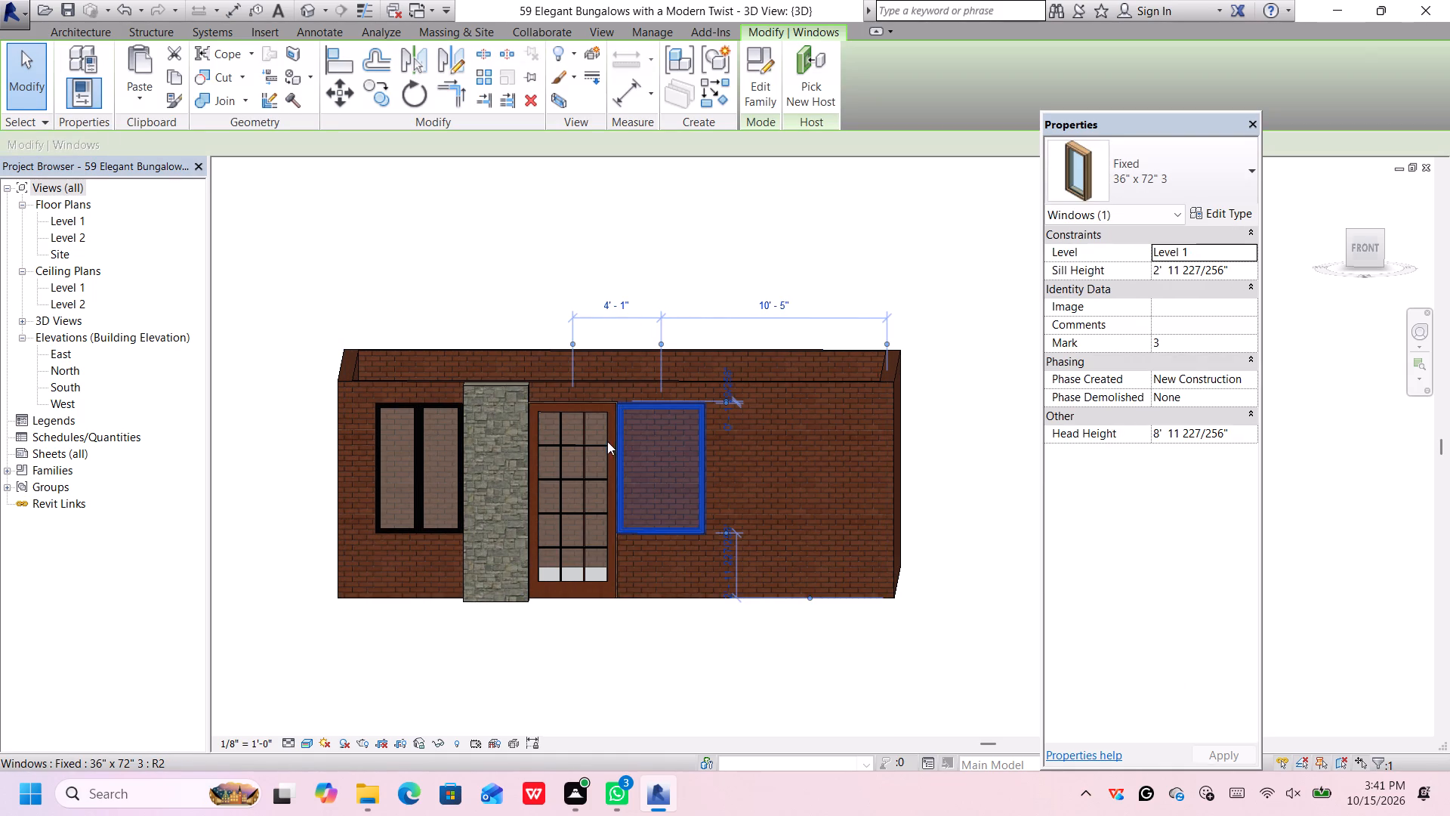
{"action": "left_click", "coordinate": [381, 87]}
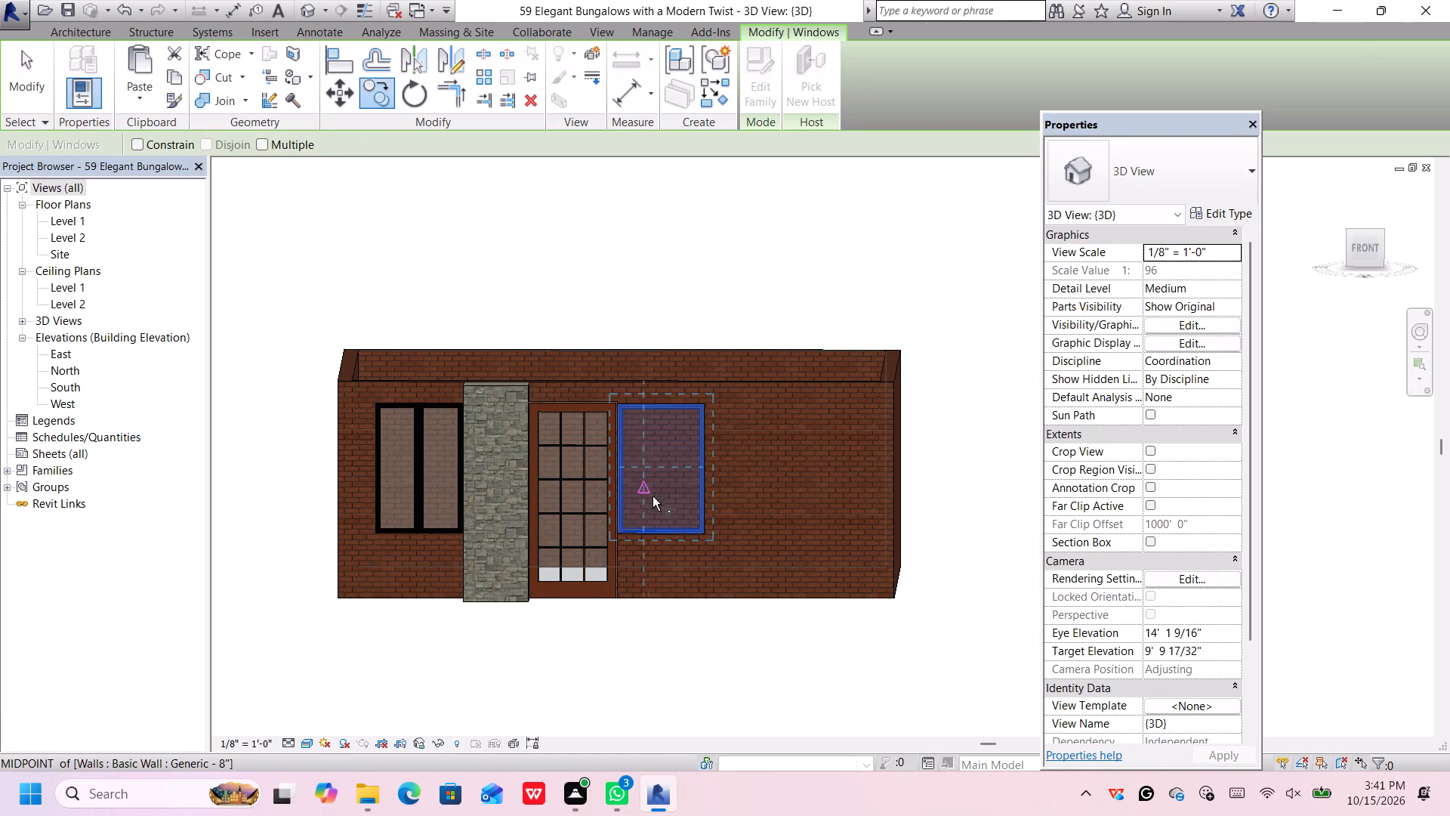
{"action": "scroll", "coordinate": [646, 511], "scroll_direction": "up", "scroll_amount": 6}
{"action": "left_click", "coordinate": [594, 542]}
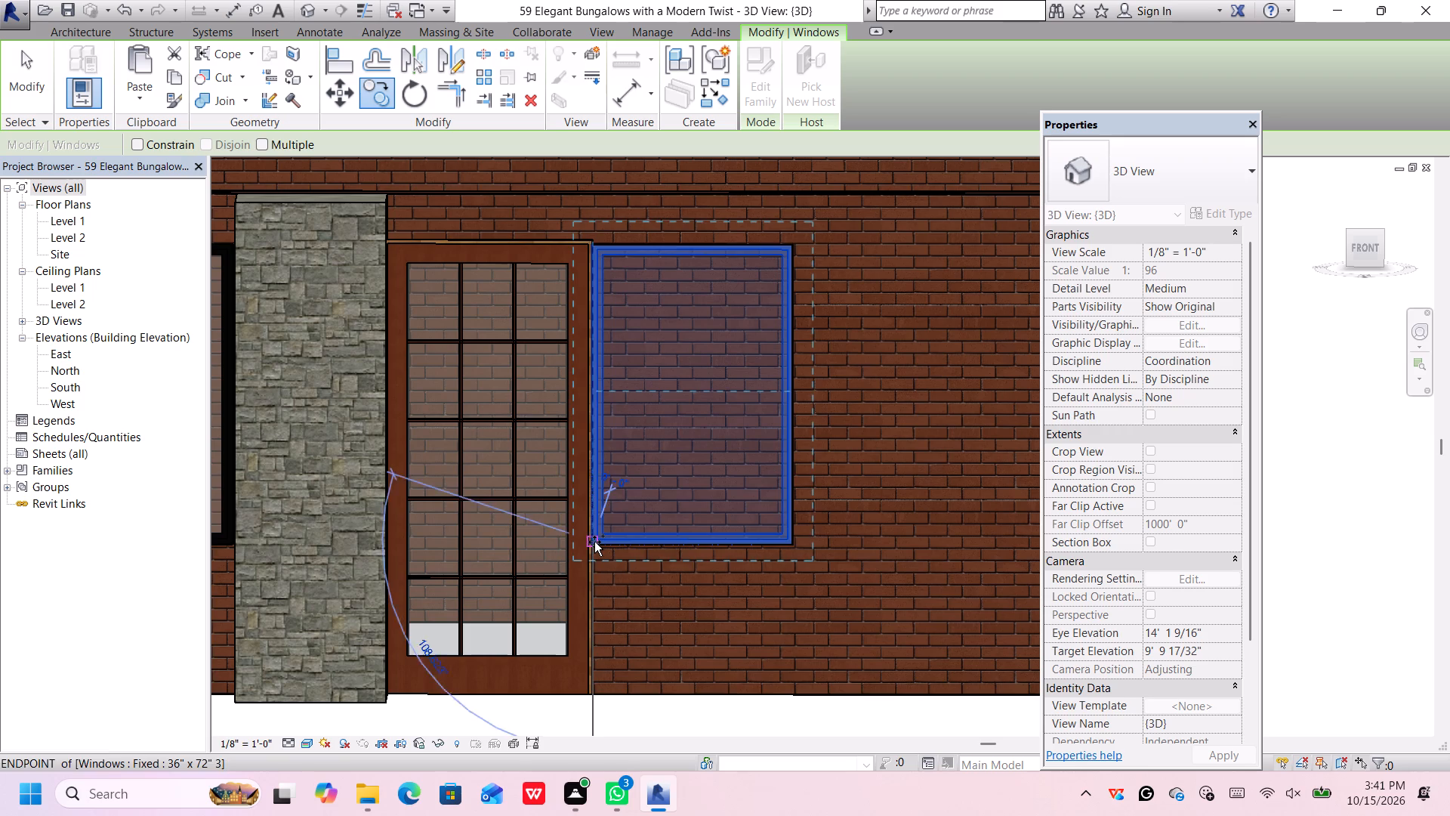
{"action": "left_click", "coordinate": [797, 540]}
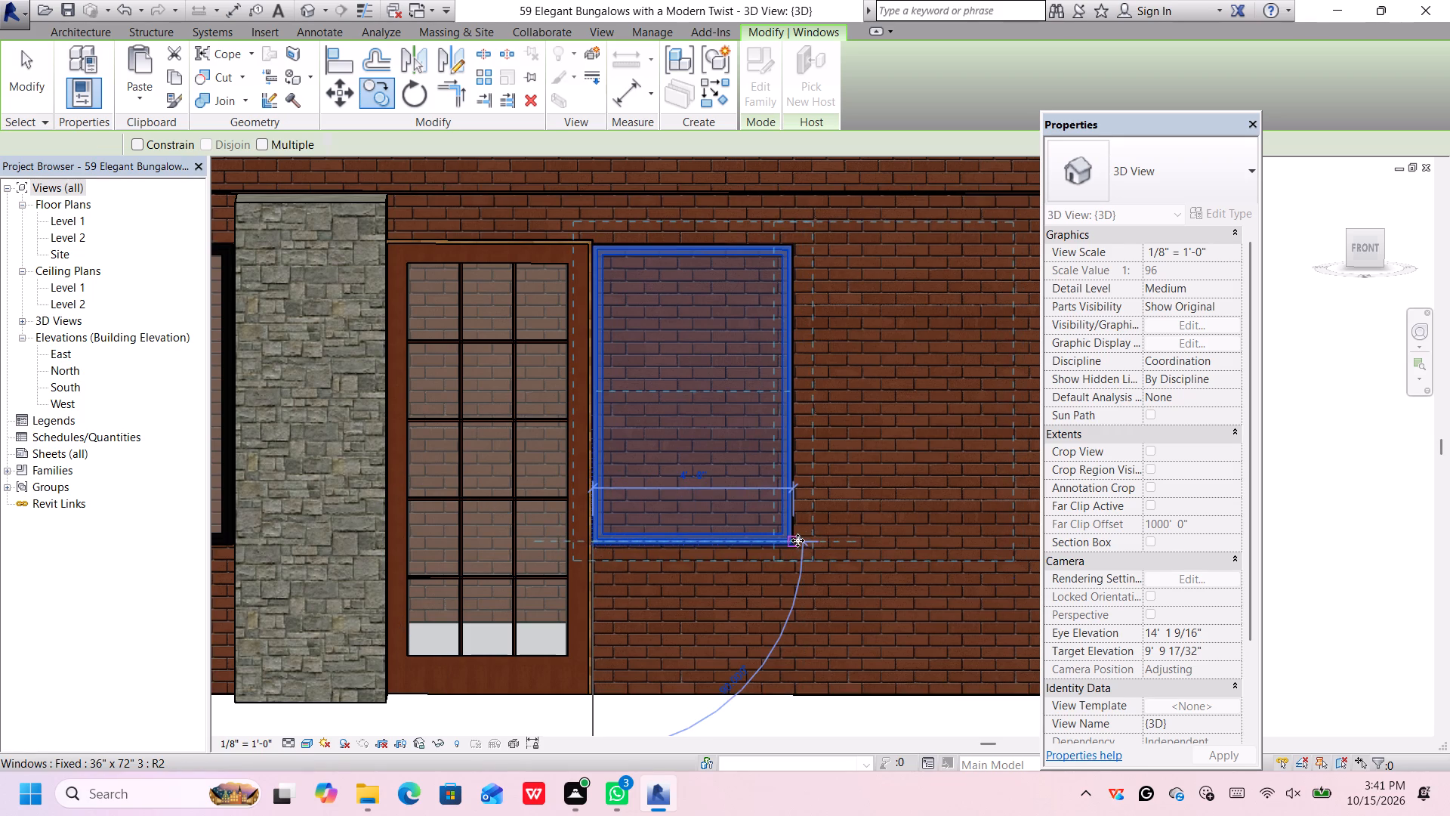
{"action": "scroll", "coordinate": [797, 540], "scroll_direction": "down", "scroll_amount": 7}
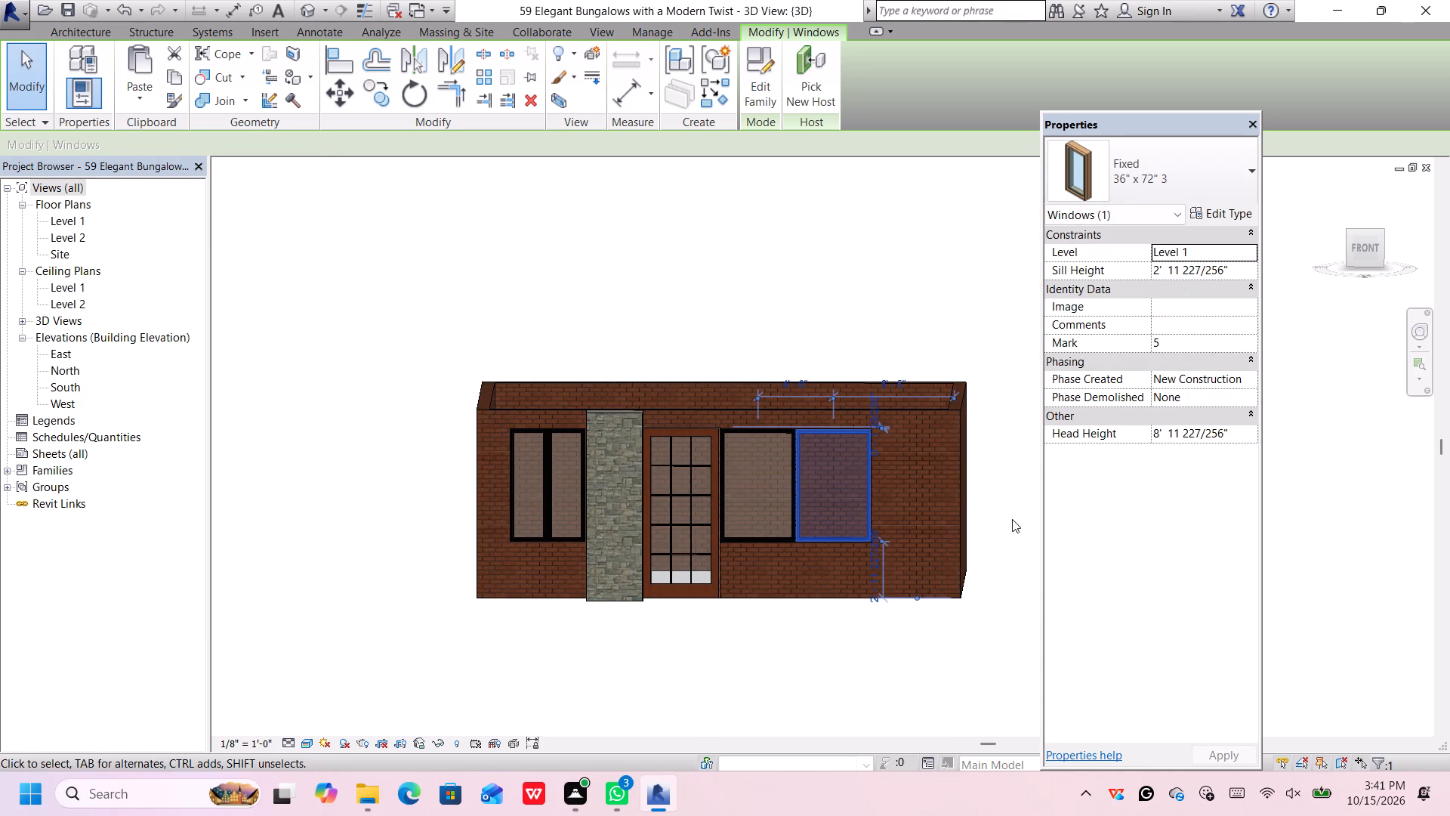
Set the distance between the two side walls to 20' by moving the one beyond the copied window.
{"action": "scroll", "coordinate": [1012, 521], "scroll_direction": "up", "scroll_amount": 2}
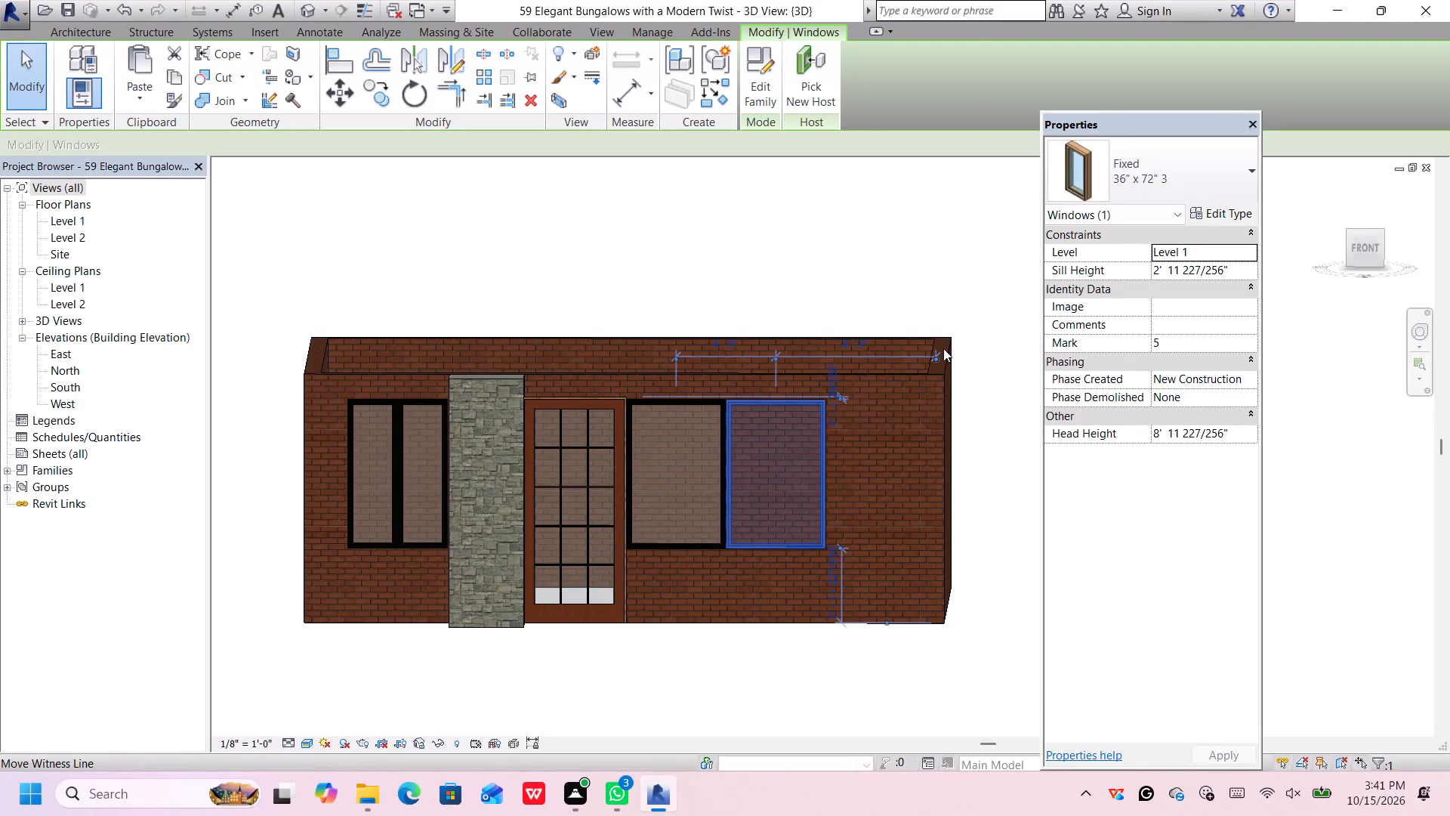
{"action": "left_click", "coordinate": [945, 346]}
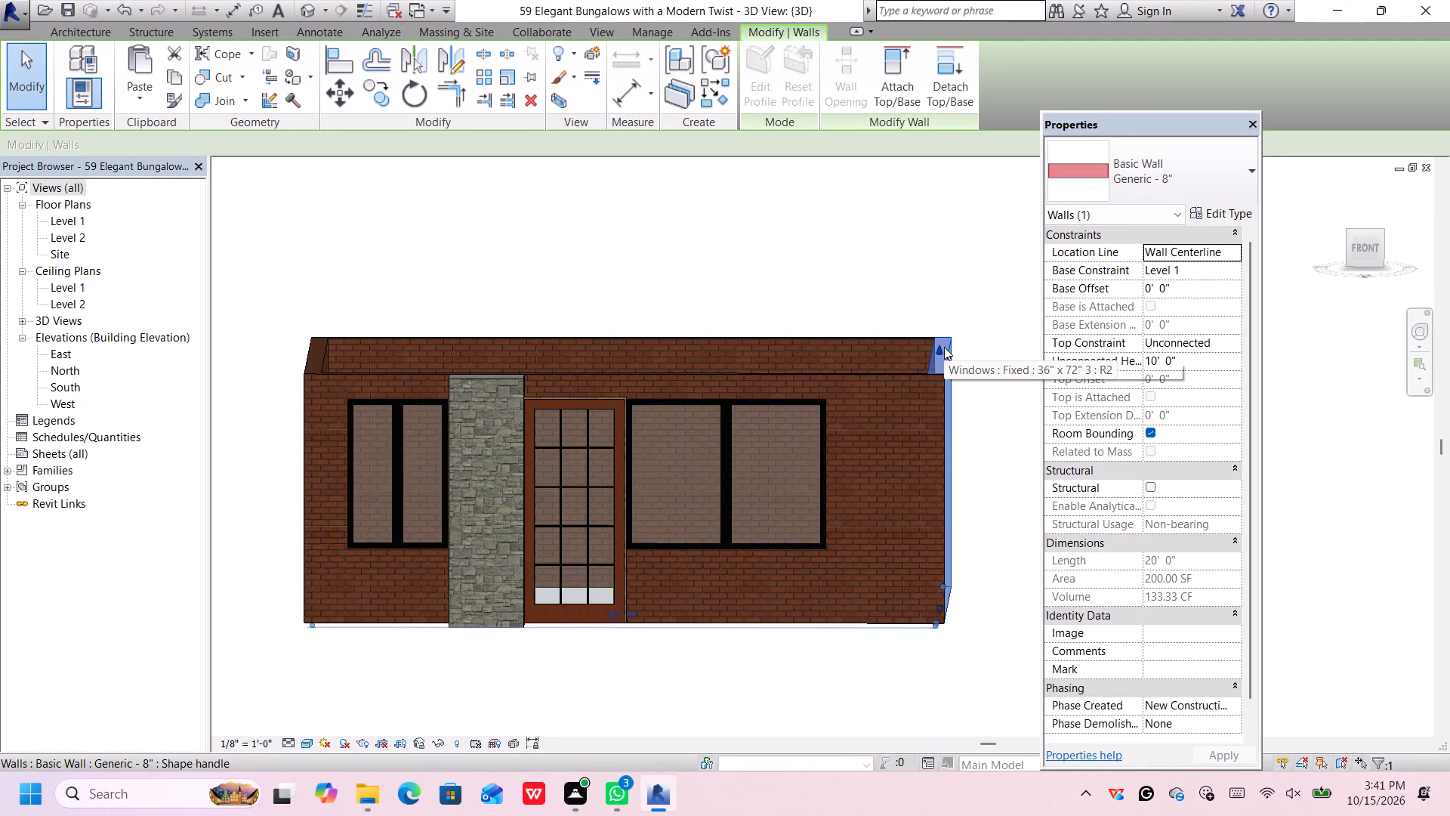
{"action": "left_click", "coordinate": [621, 614]}
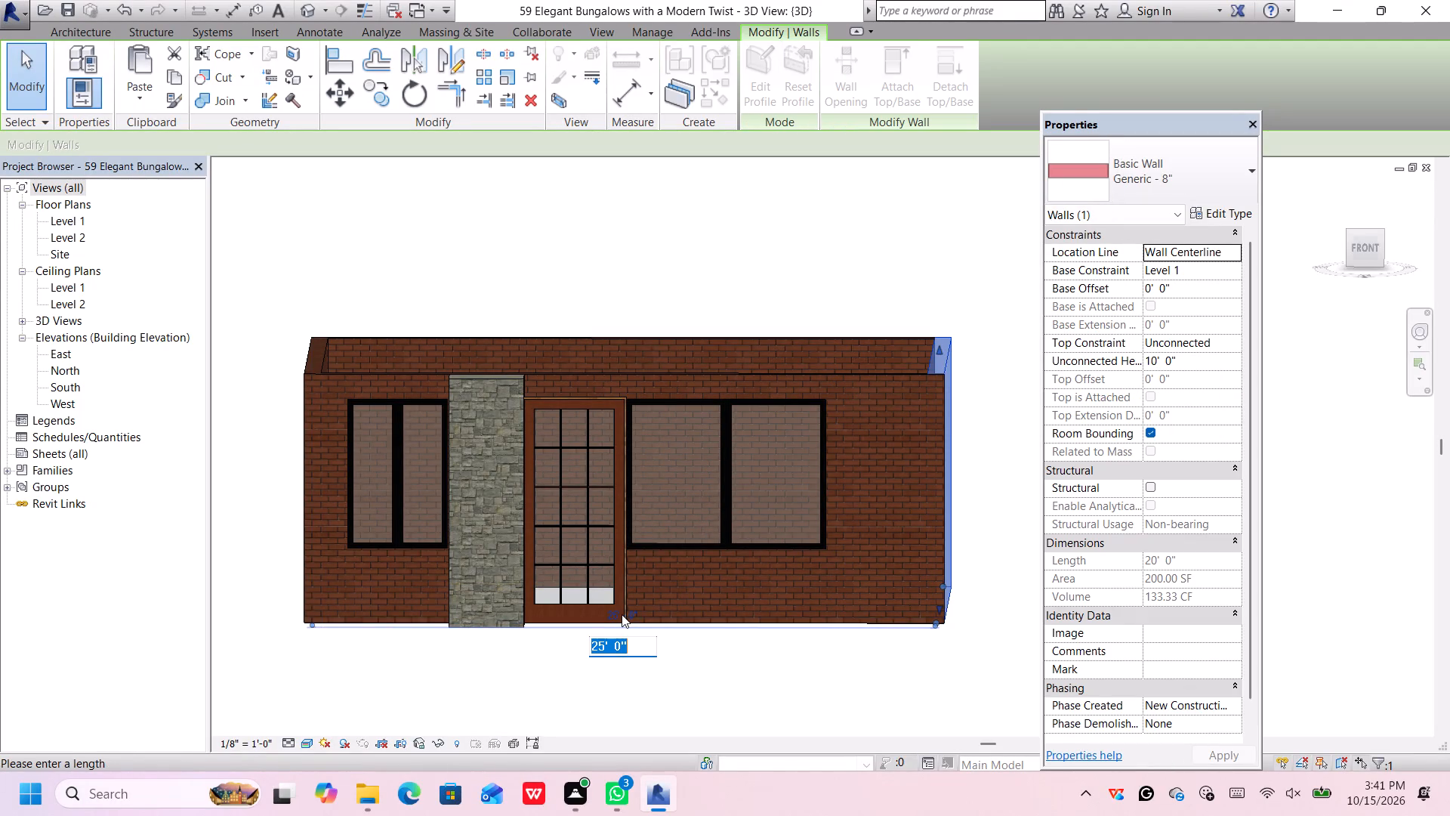
{"action": "type", "text": "20'"}
{"action": "key", "text": "Return"}
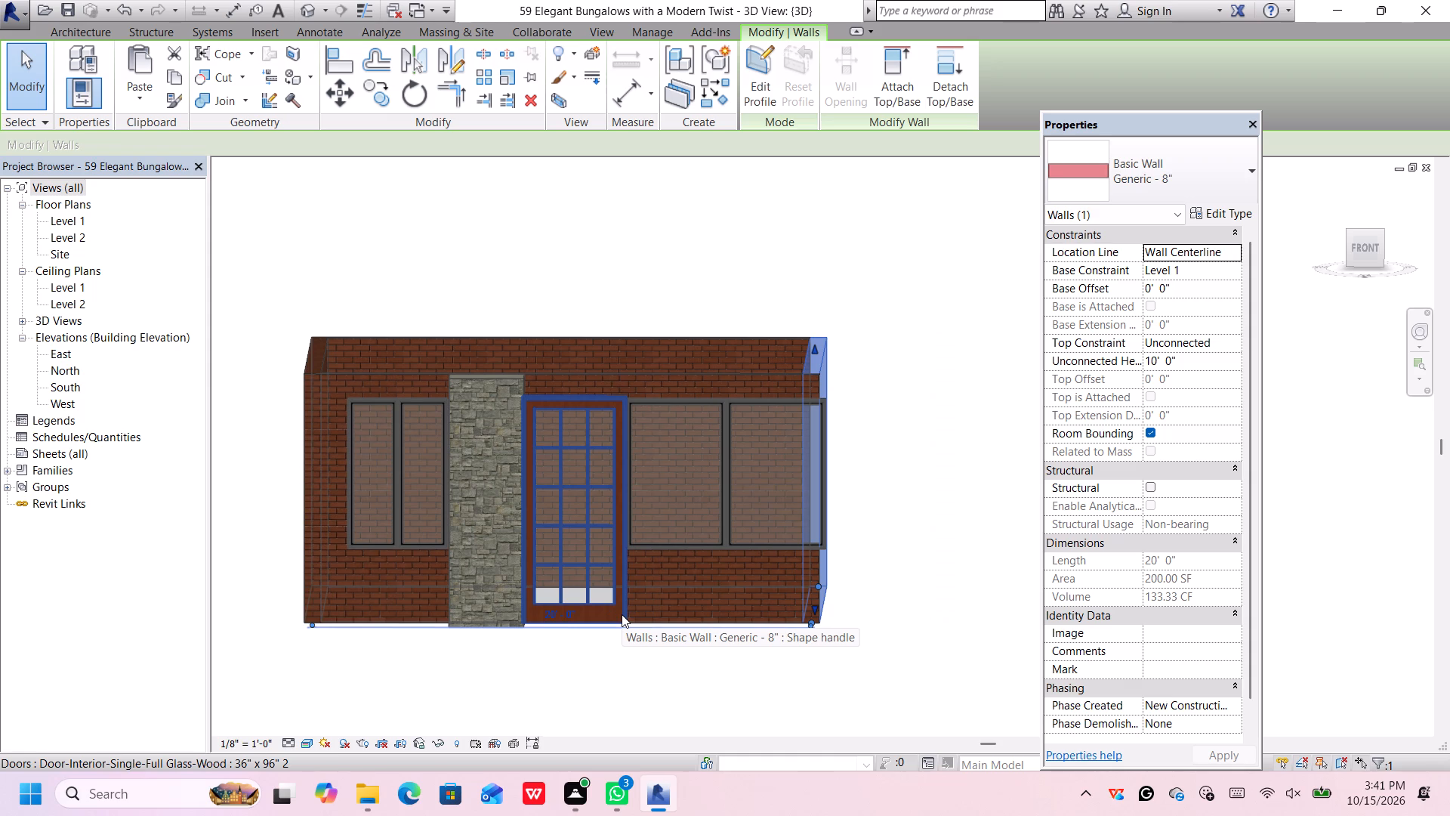
Set the distance between the two side walls to 23' by moving the selected wall beyond the double window outward.
{"action": "left_click", "coordinate": [564, 616]}
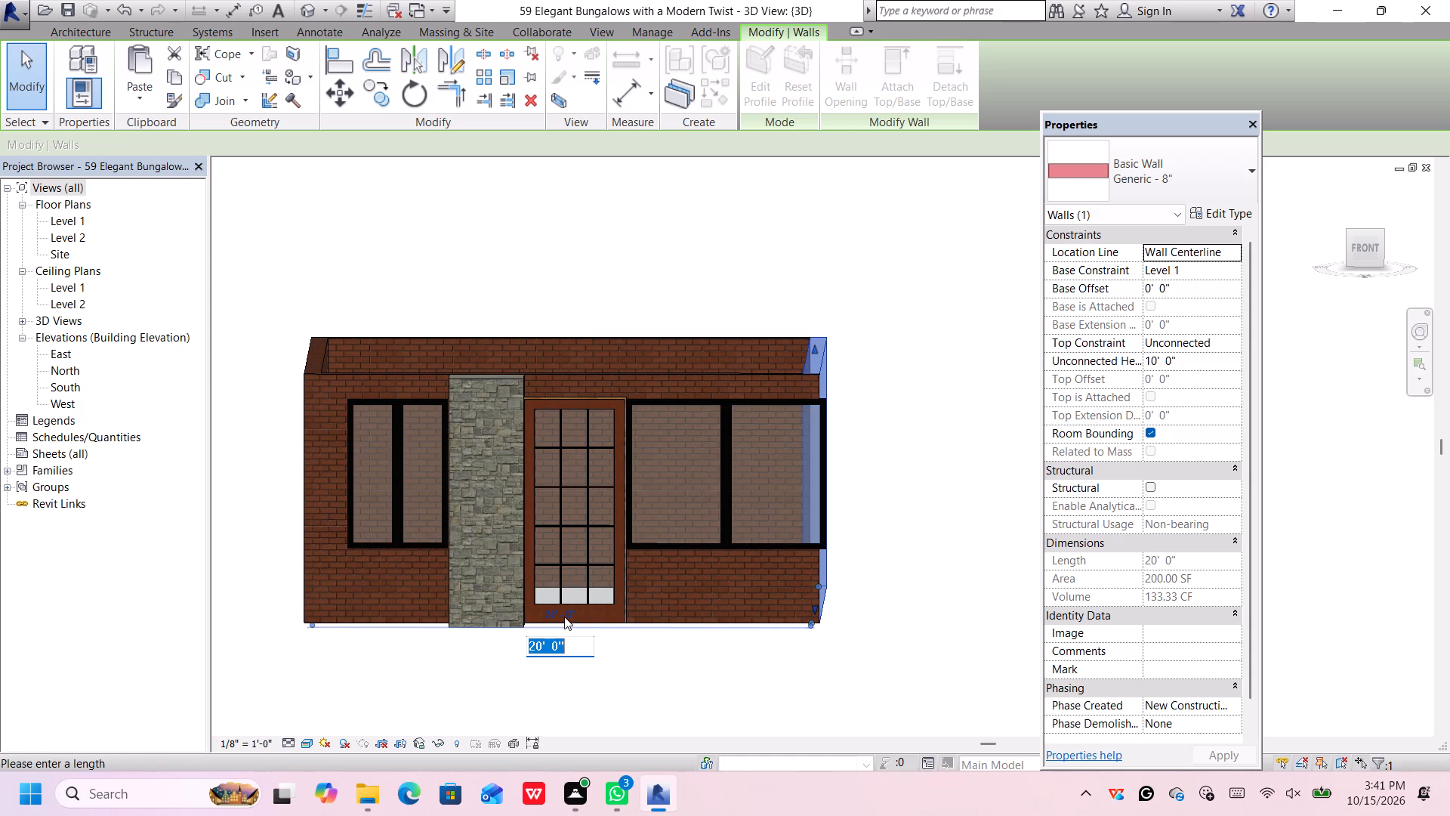
{"action": "type", "text": "23'"}
{"action": "key", "text": "Return"}
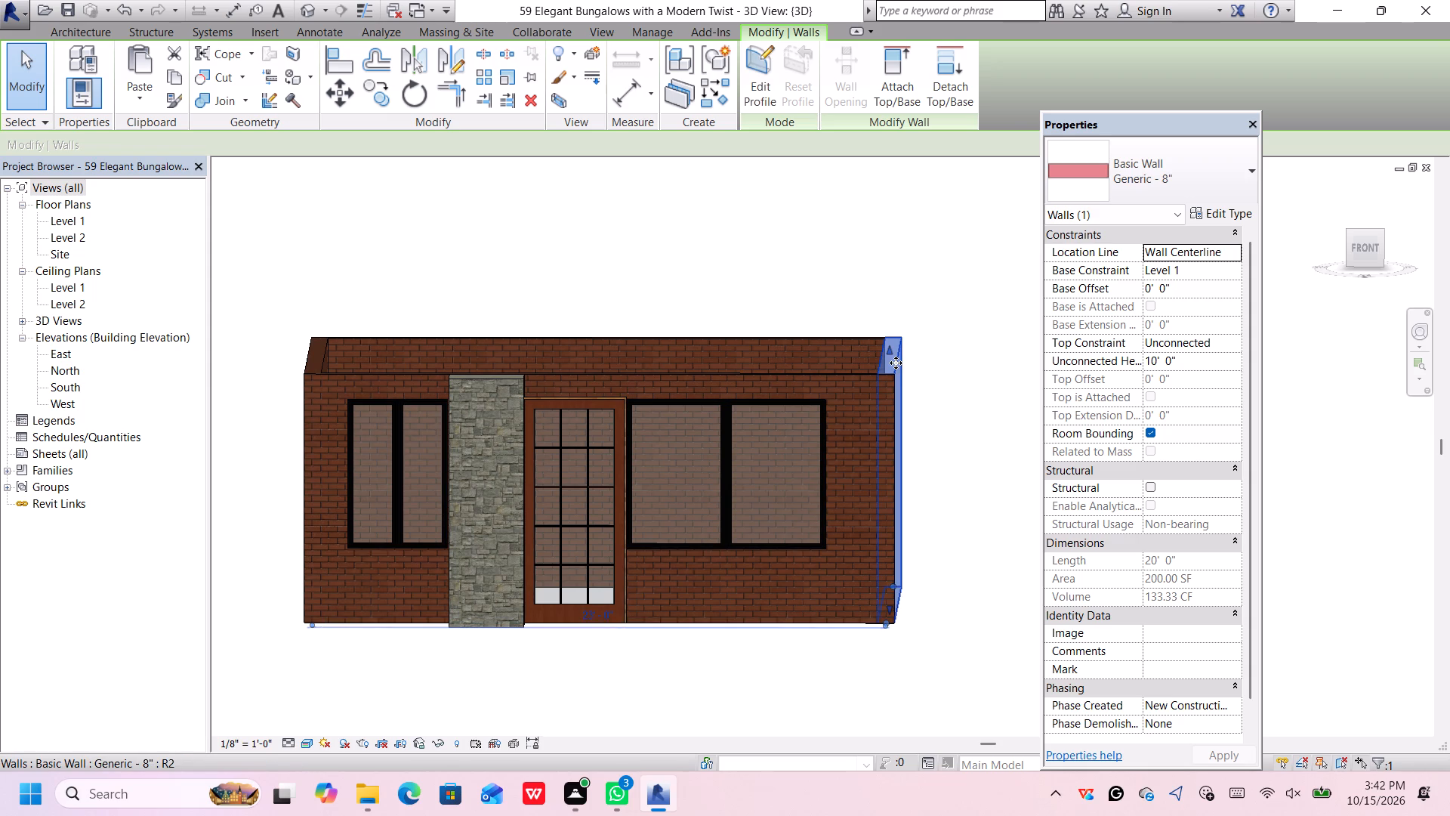
Duplicate the selected side wall's type as Generic - 8" 2 and set its brick structure layer thickness to 2'.
{"action": "left_click", "coordinate": [1232, 212]}
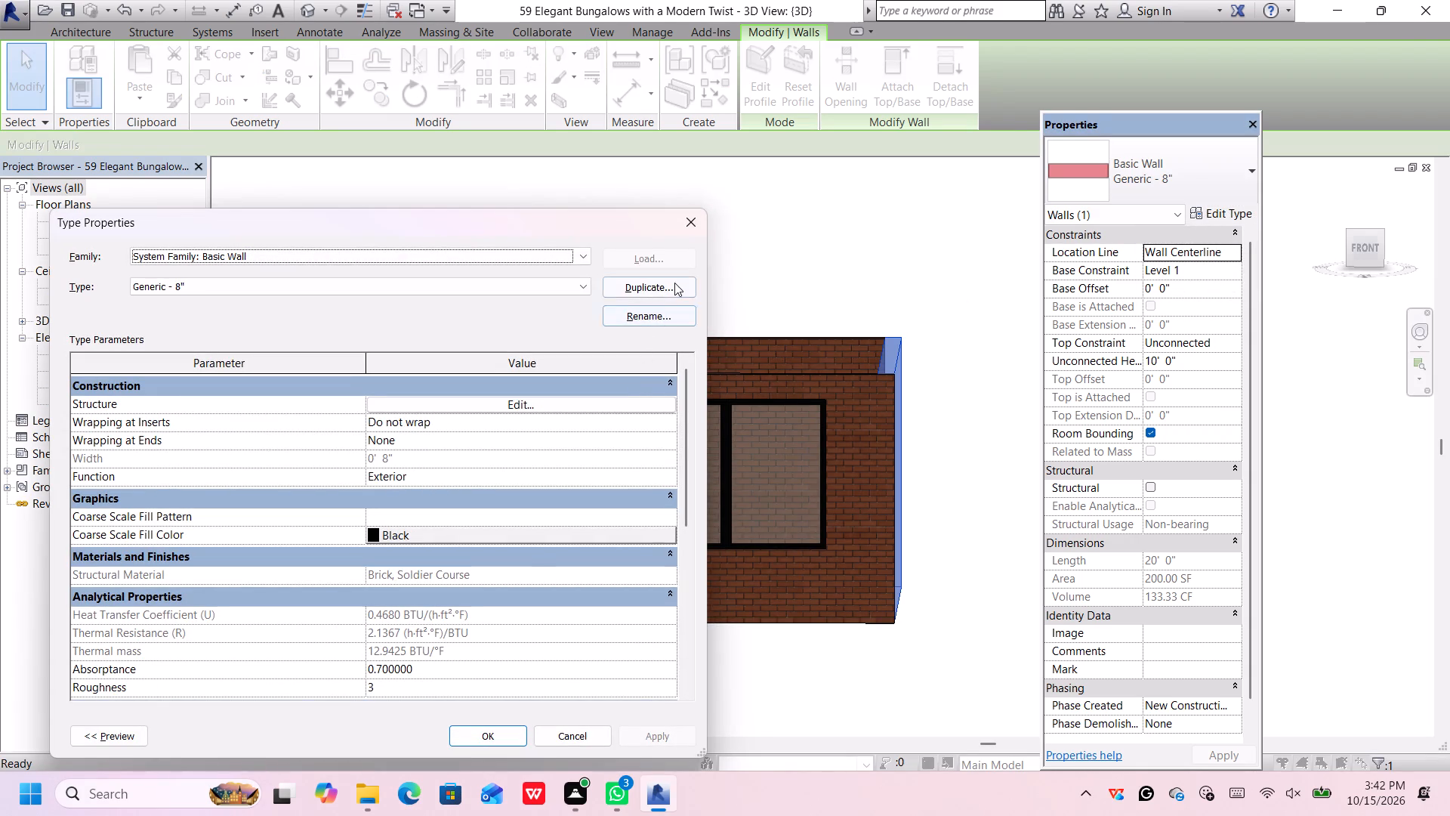
{"action": "left_click", "coordinate": [675, 283]}
{"action": "left_click", "coordinate": [399, 531]}
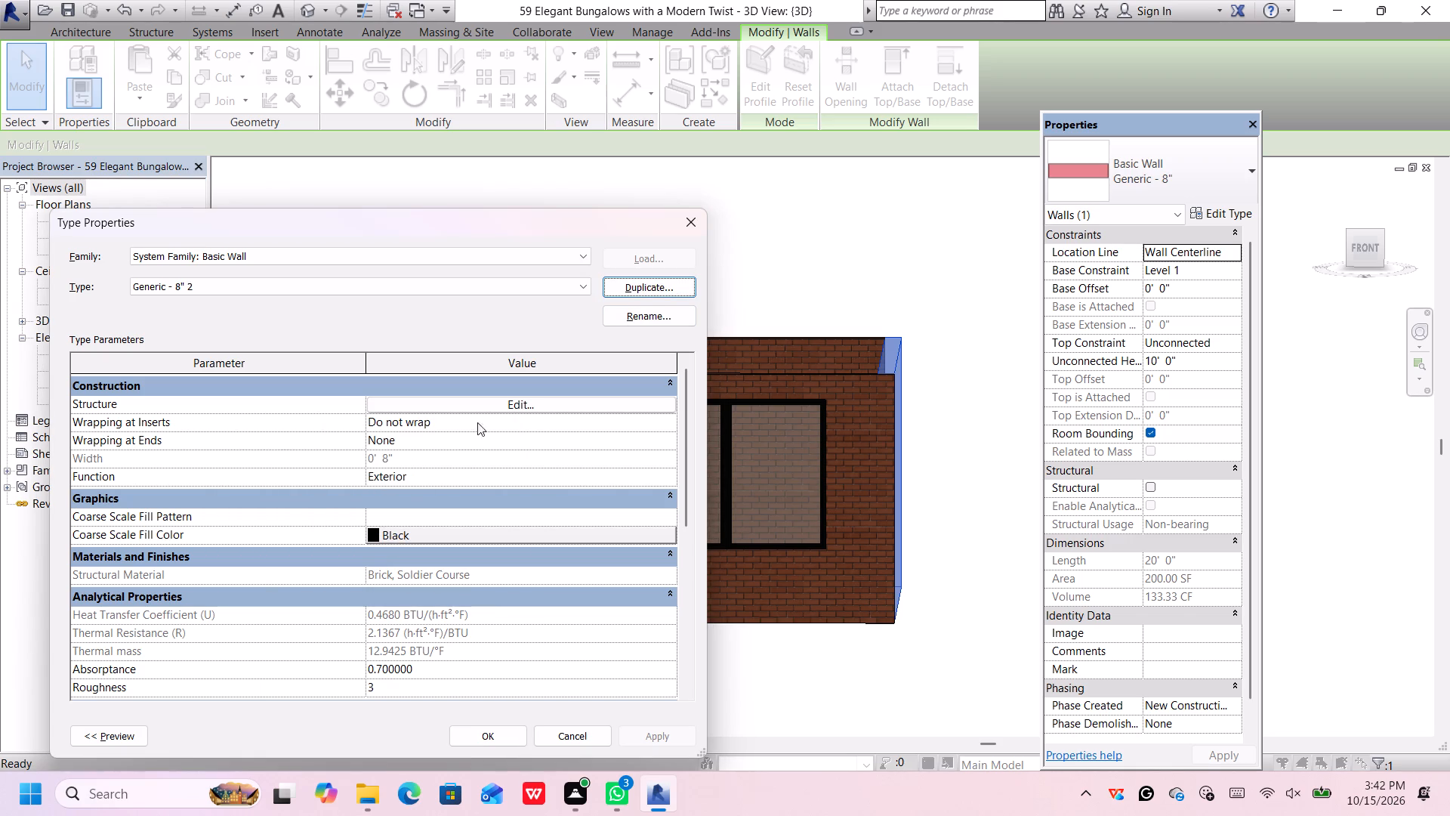
{"action": "left_click", "coordinate": [492, 403]}
{"action": "left_click", "coordinate": [462, 406]}
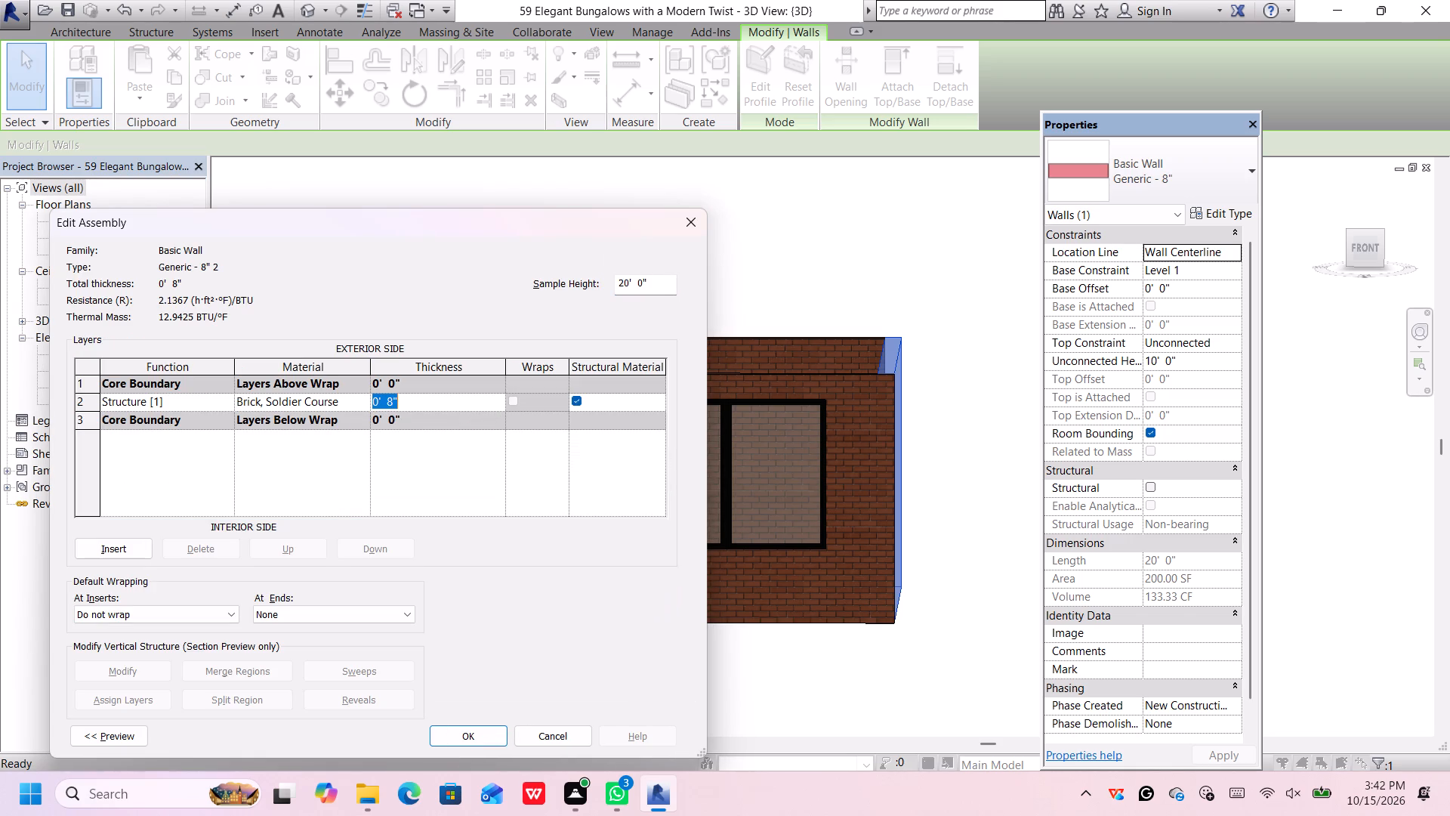
{"action": "key", "text": "BackSpace"}
{"action": "type", "text": "2'"}
{"action": "key", "text": "Return"}
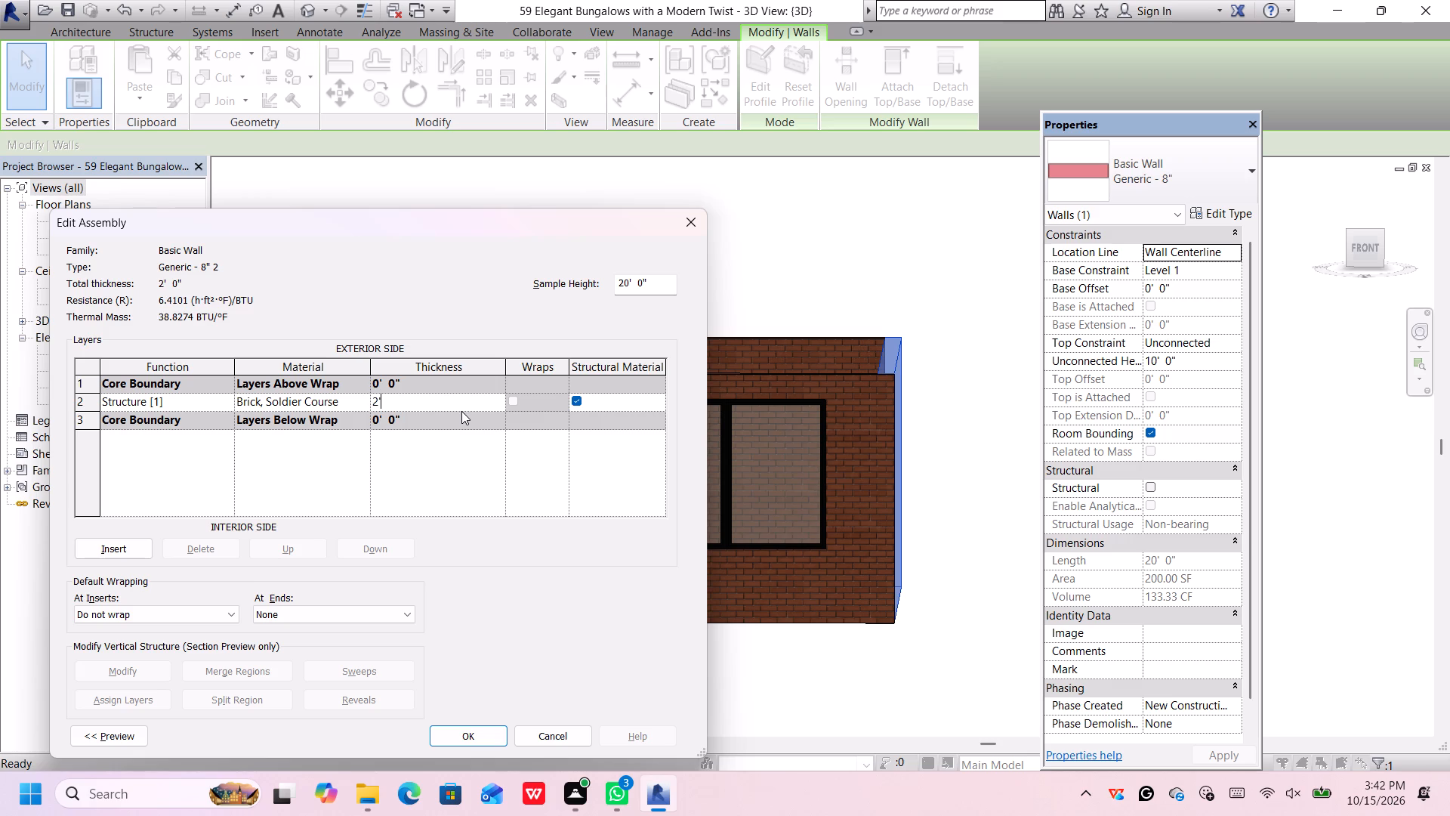
{"action": "left_click", "coordinate": [475, 743]}
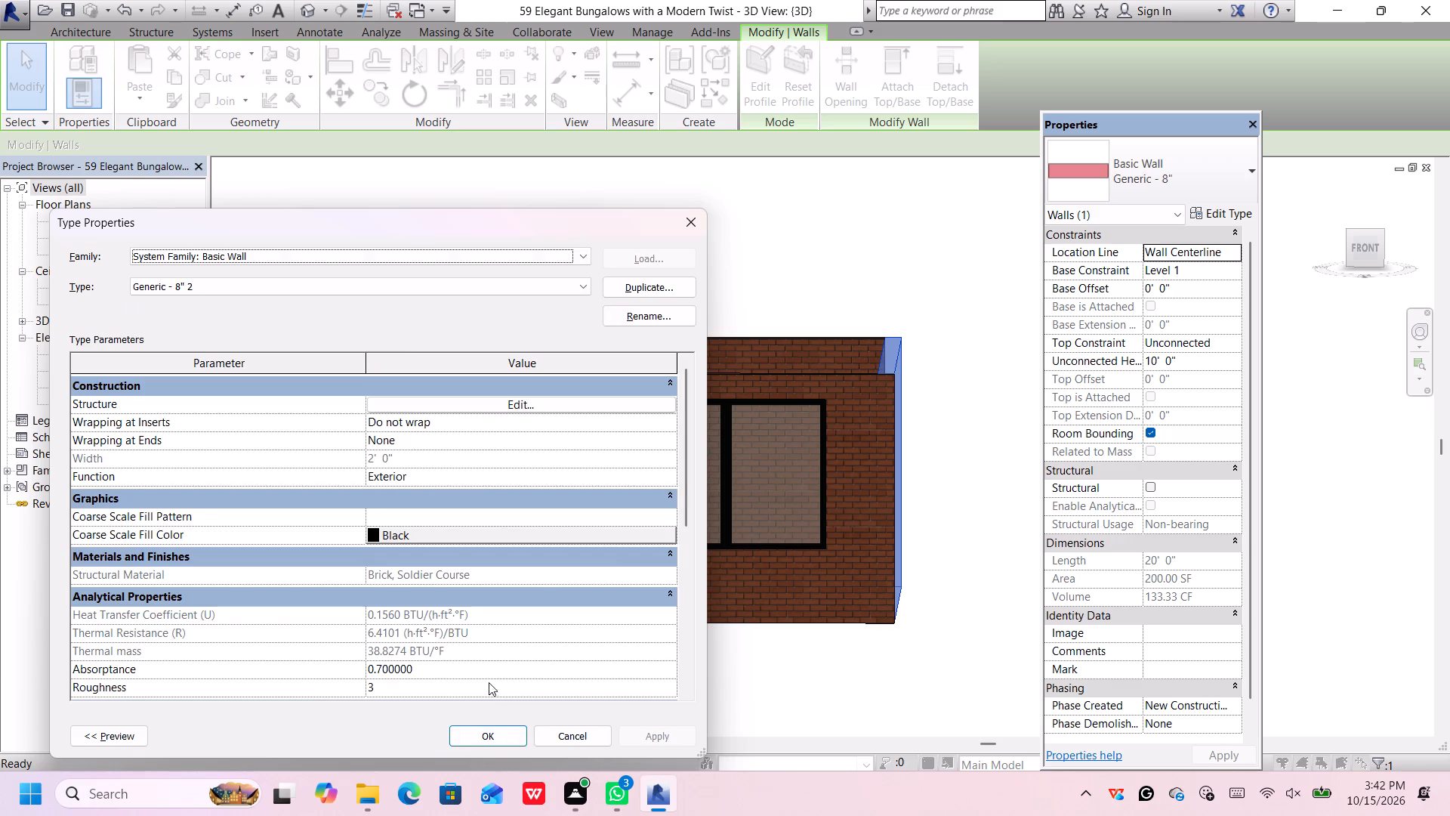
{"action": "left_click", "coordinate": [493, 734]}
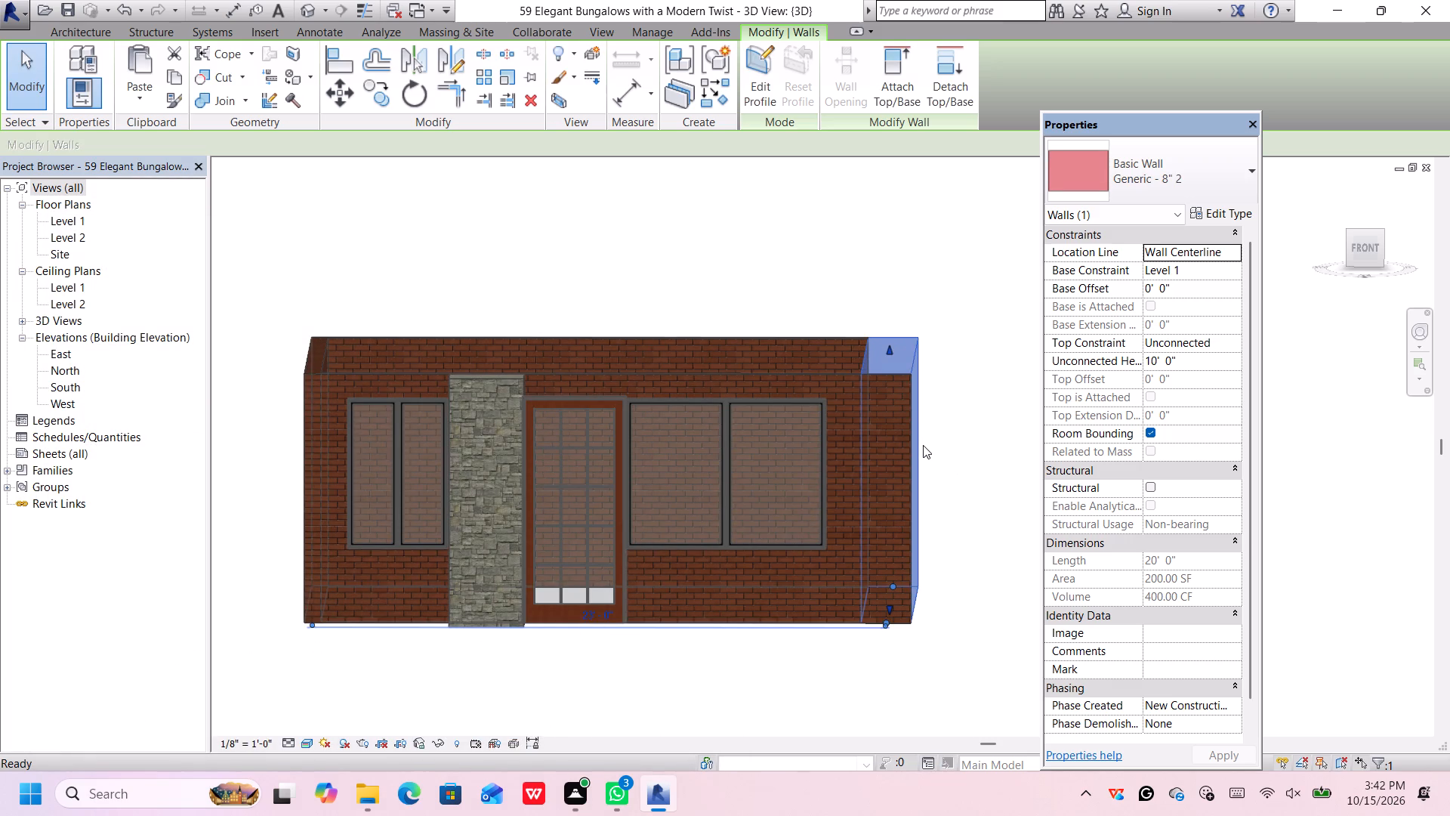
Nudge the thickened side wall inward toward the double window, to about 21'-8" from the opposite side wall.
{"action": "key", "text": "Left"}
{"action": "key", "text": "Left"}
{"action": "key", "text": "Left"}
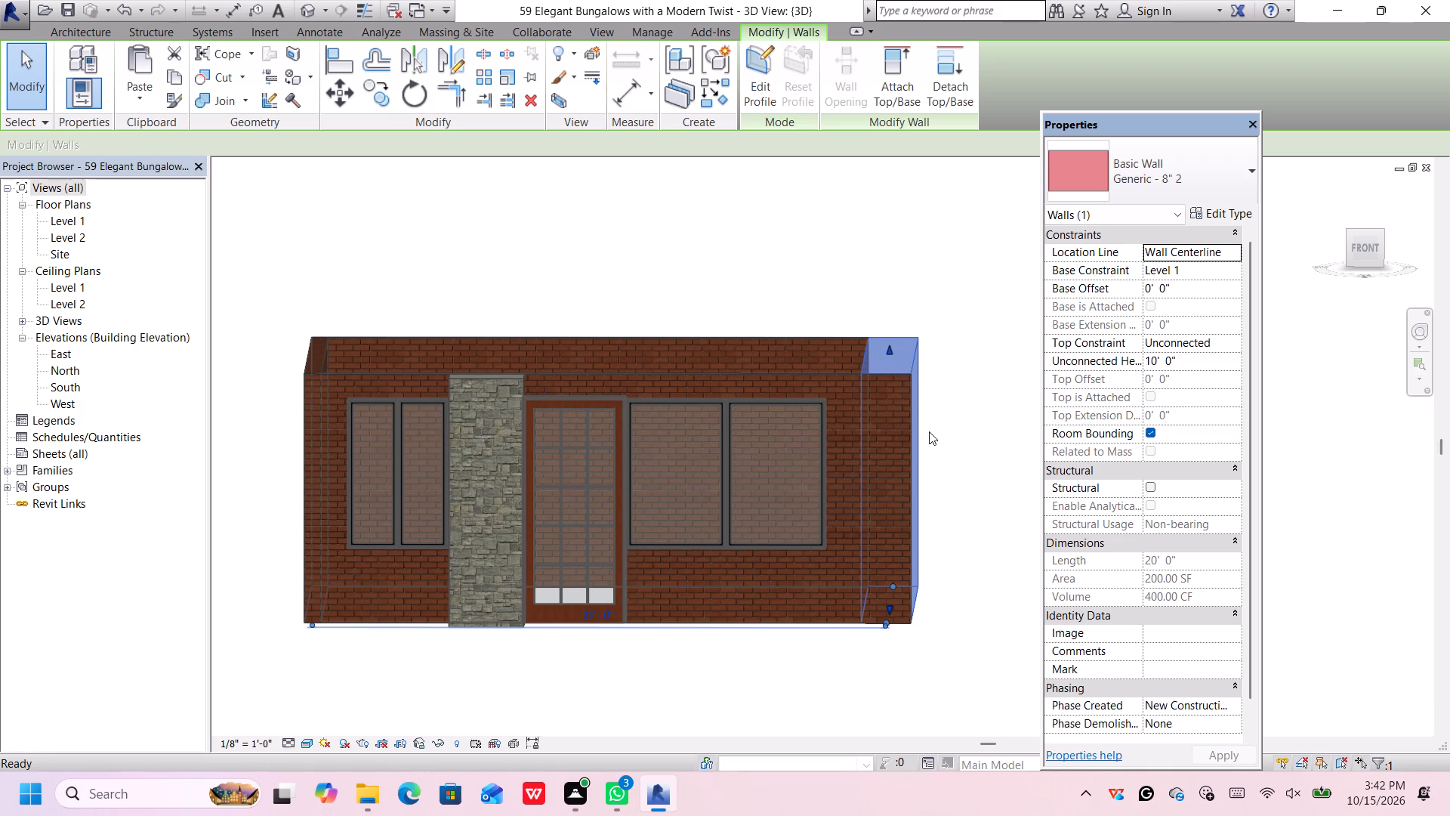
{"action": "left_click", "coordinate": [935, 424]}
{"action": "left_click", "coordinate": [896, 347]}
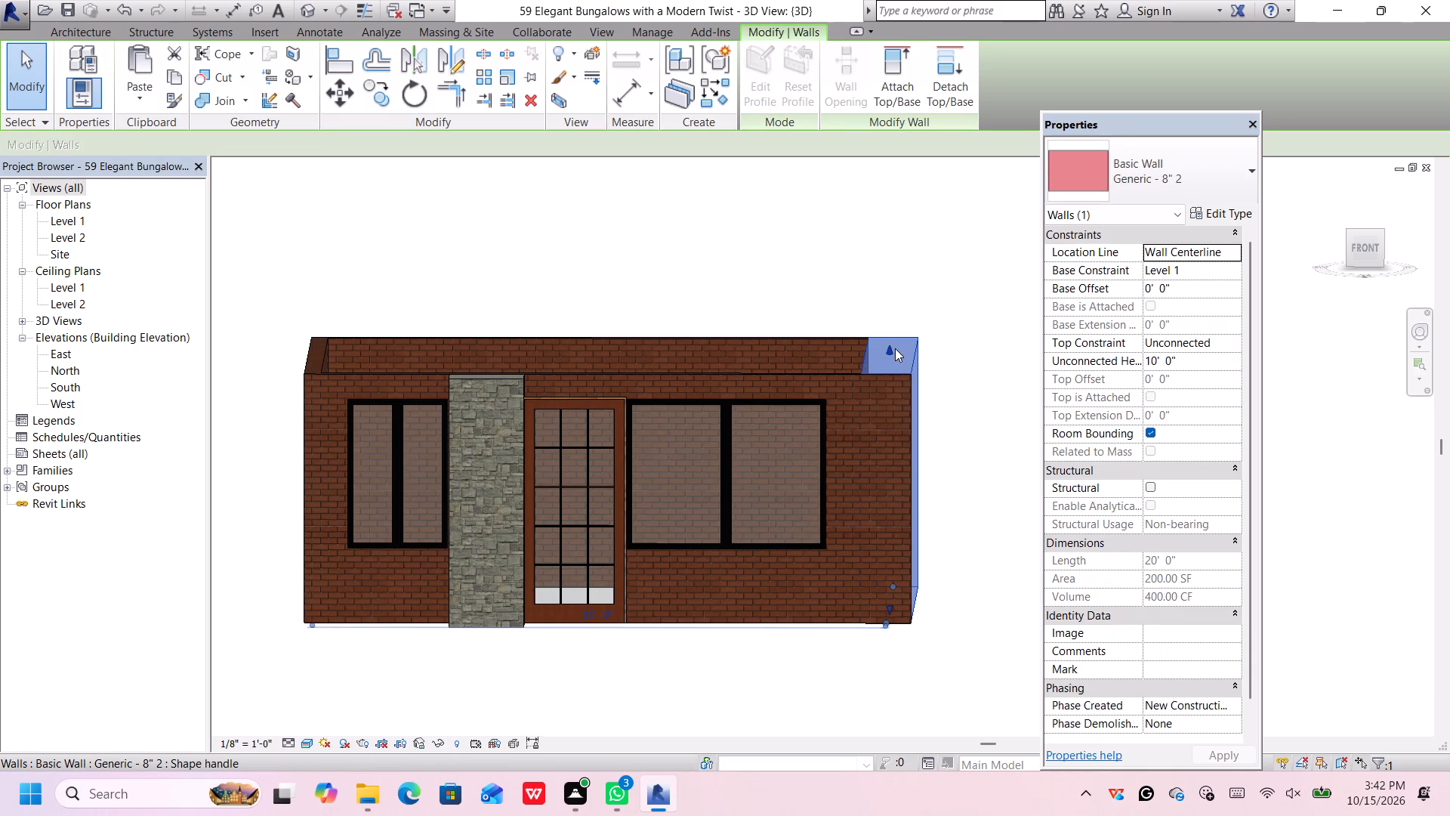
{"action": "key", "text": "Left"}
{"action": "key", "text": "Left"}
{"action": "key", "text": "Left"}
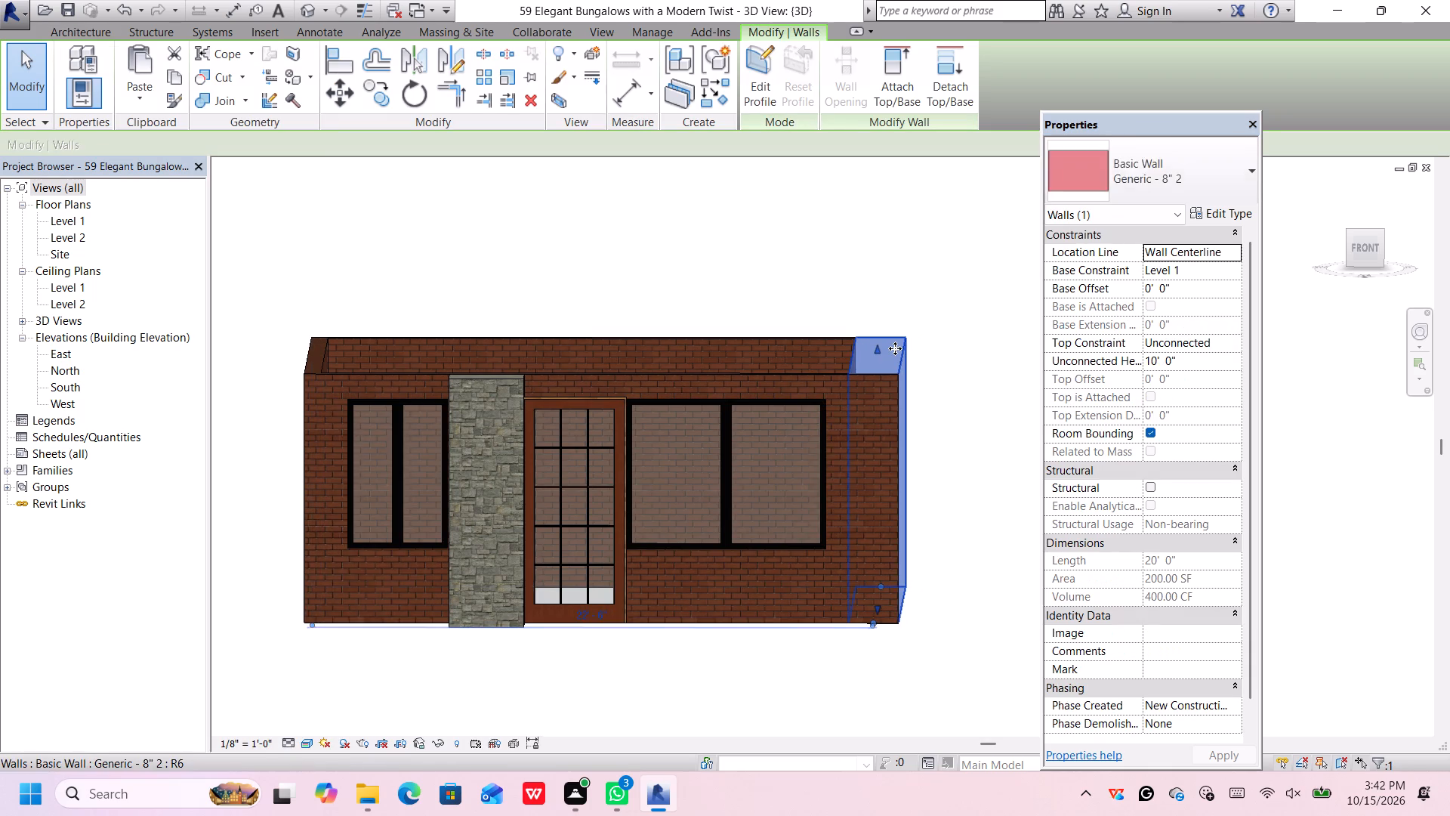
{"action": "key", "text": "Left"}
{"action": "key", "text": "Left"}
{"action": "key", "text": "Left"}
{"action": "key", "text": "Left"}
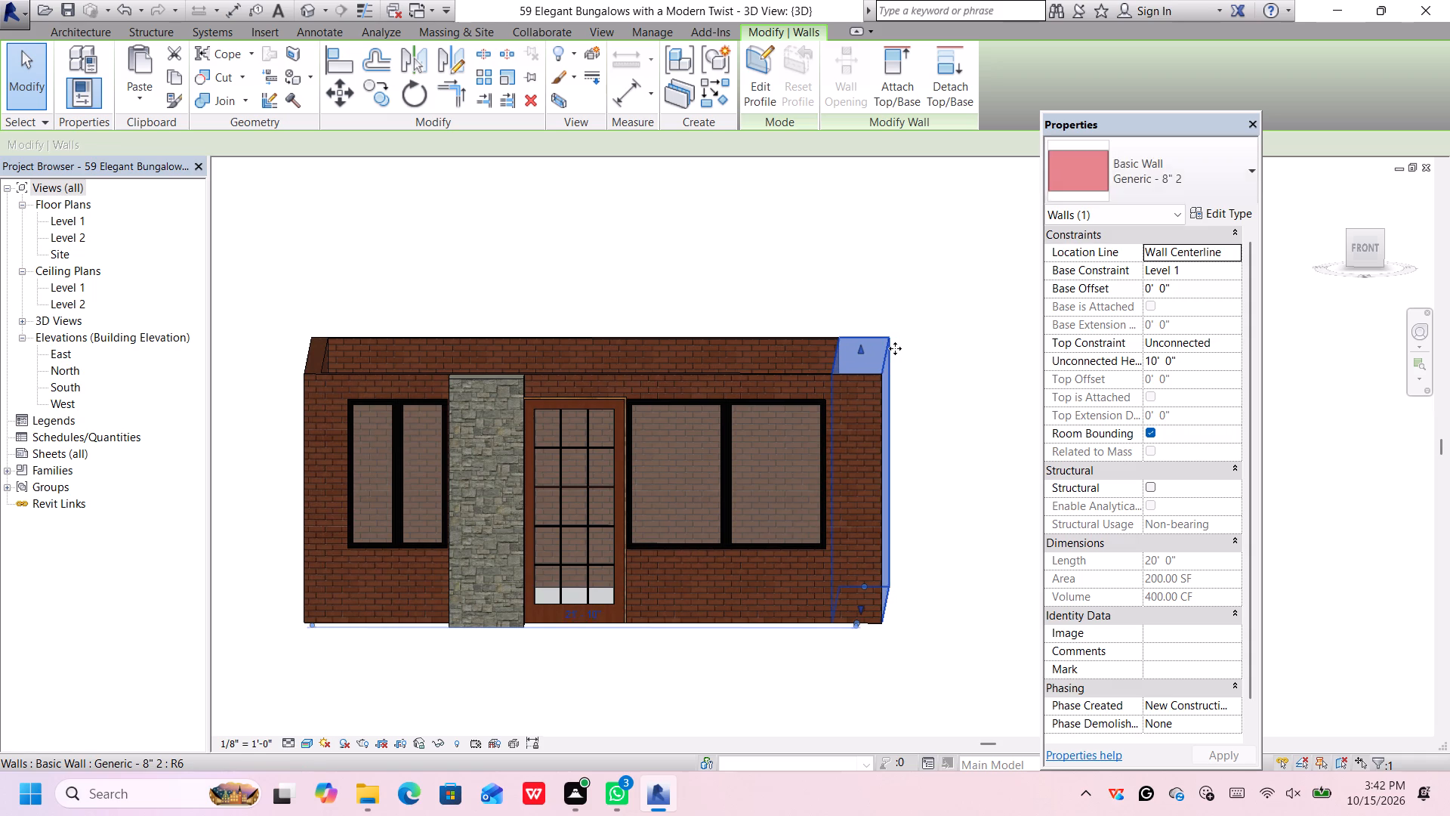
{"action": "key", "text": "Left"}
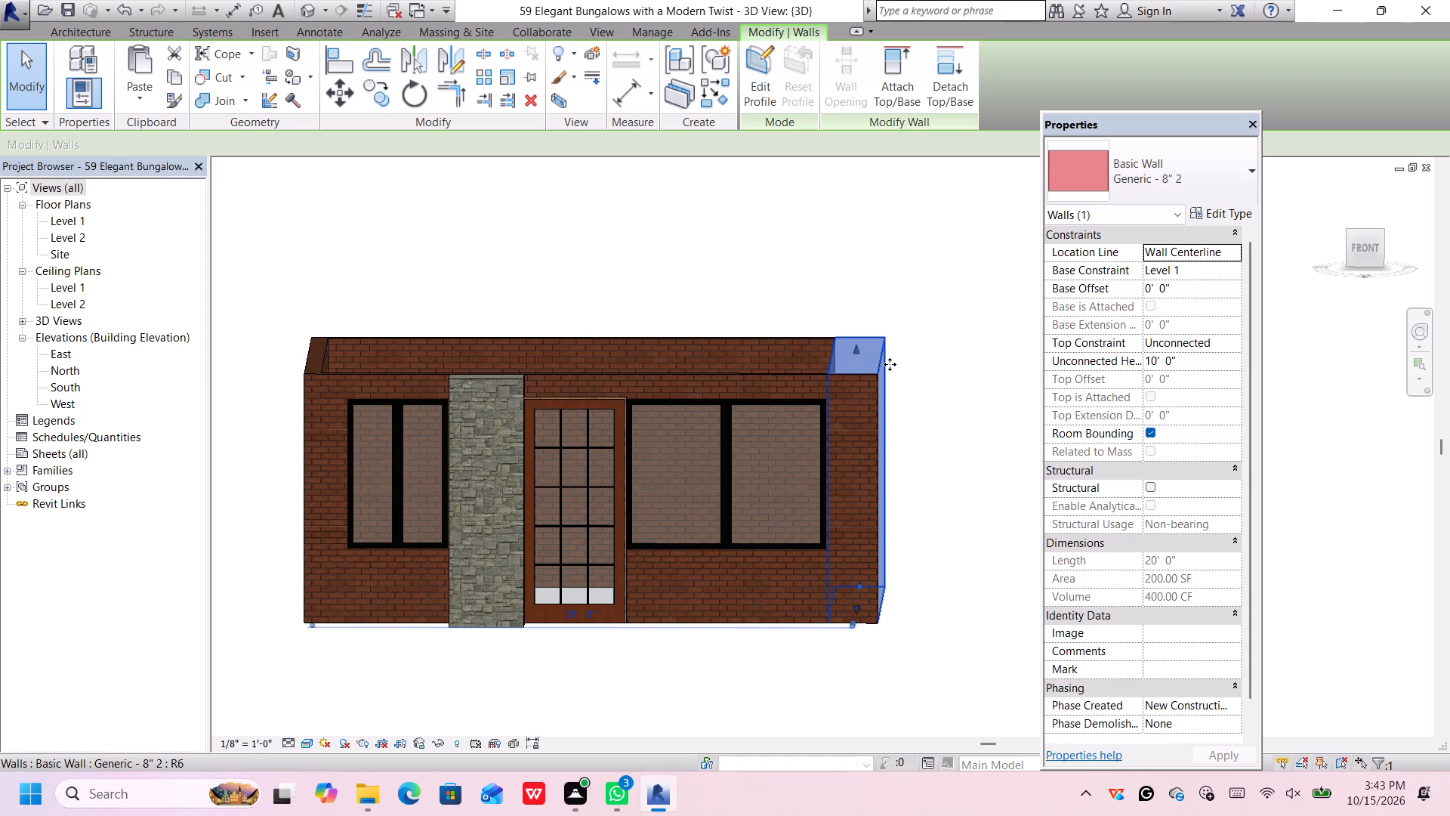
{"action": "scroll", "coordinate": [905, 396], "scroll_direction": "down", "scroll_amount": 3}
{"action": "left_click", "coordinate": [908, 401]}
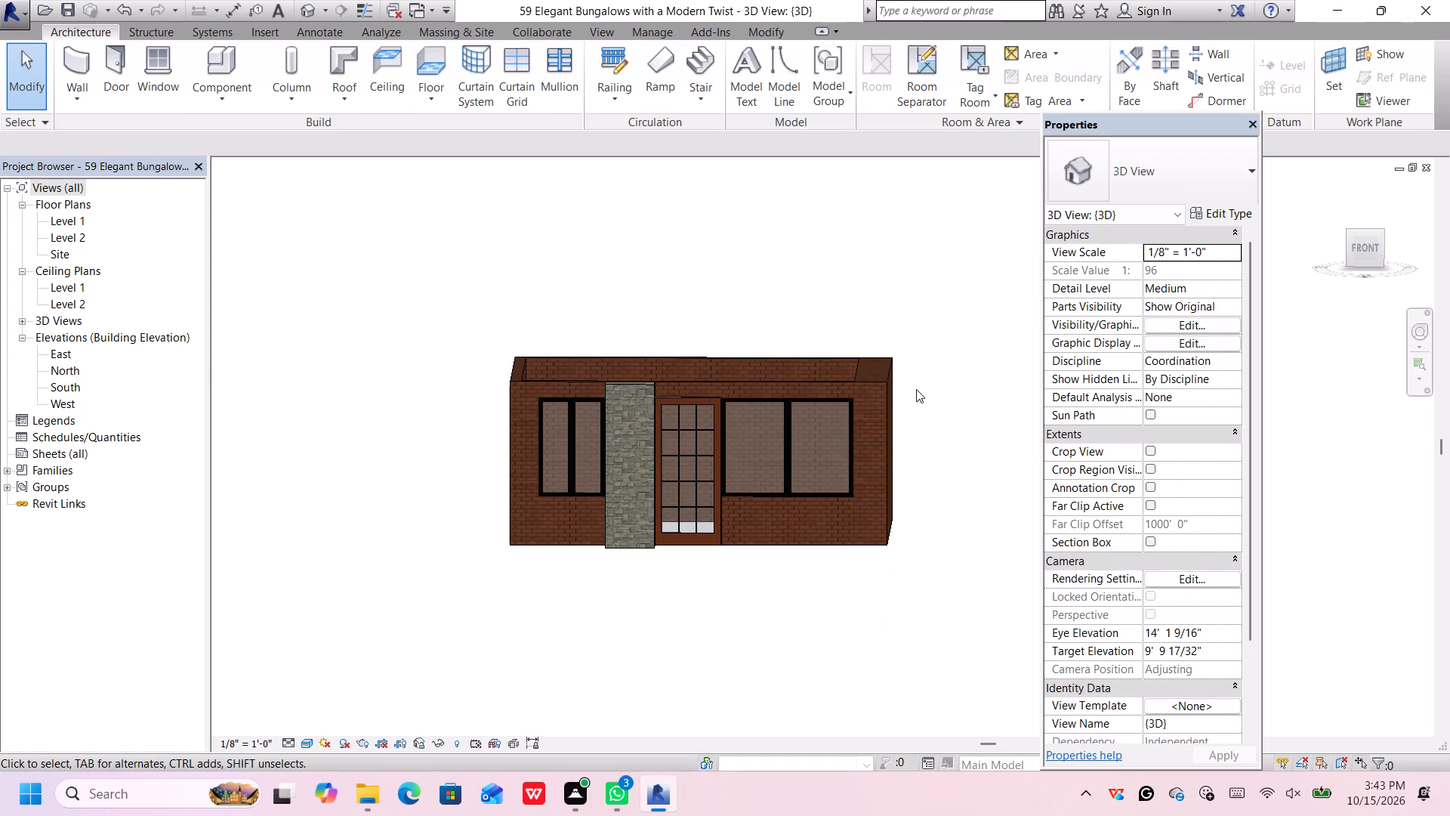
Set the distance between the side walls to 22' by moving the thin side wall beside the narrower window outward.
{"action": "scroll", "coordinate": [920, 372], "scroll_direction": "up", "scroll_amount": 1}
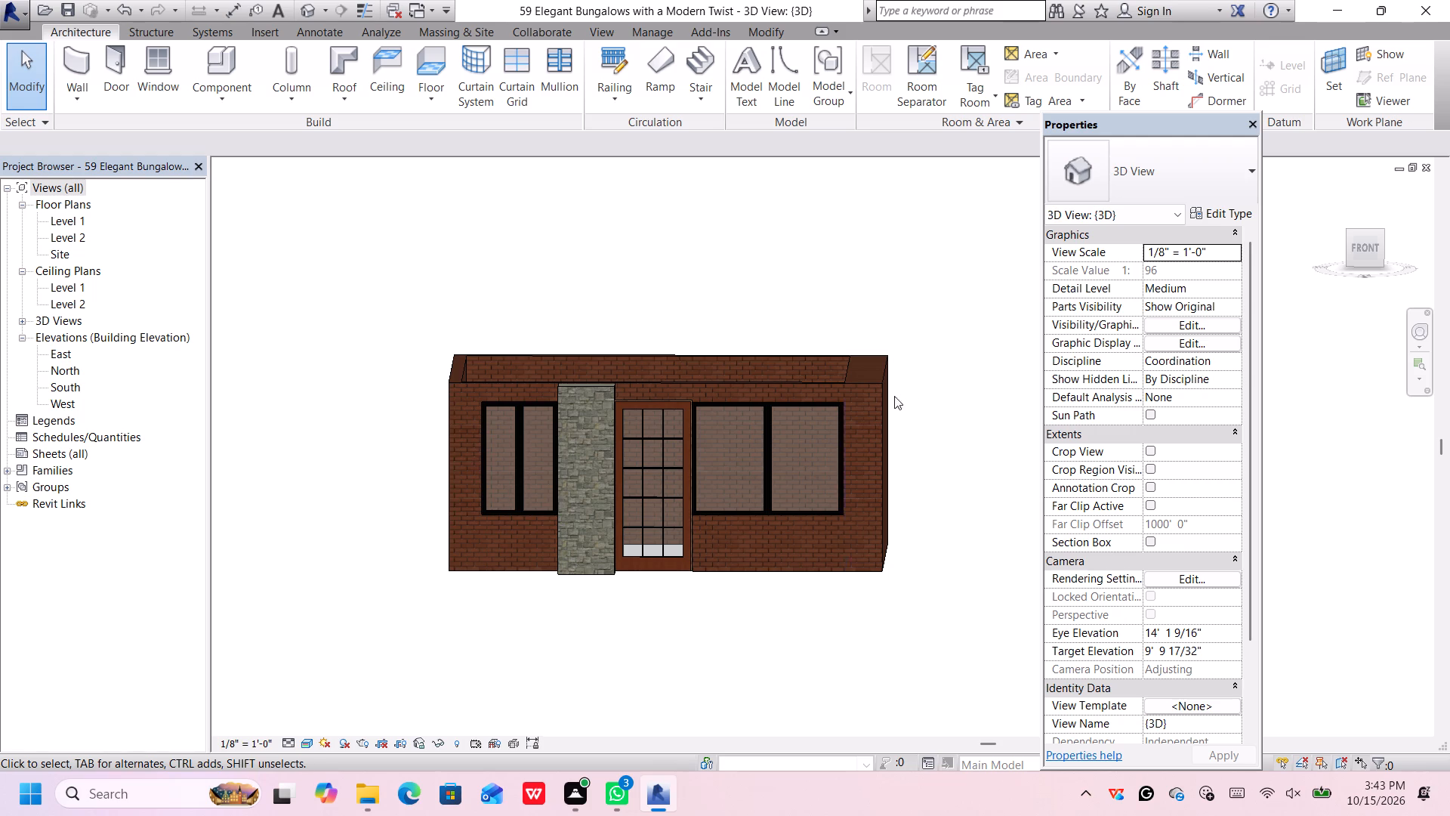
{"action": "left_click", "coordinate": [785, 362]}
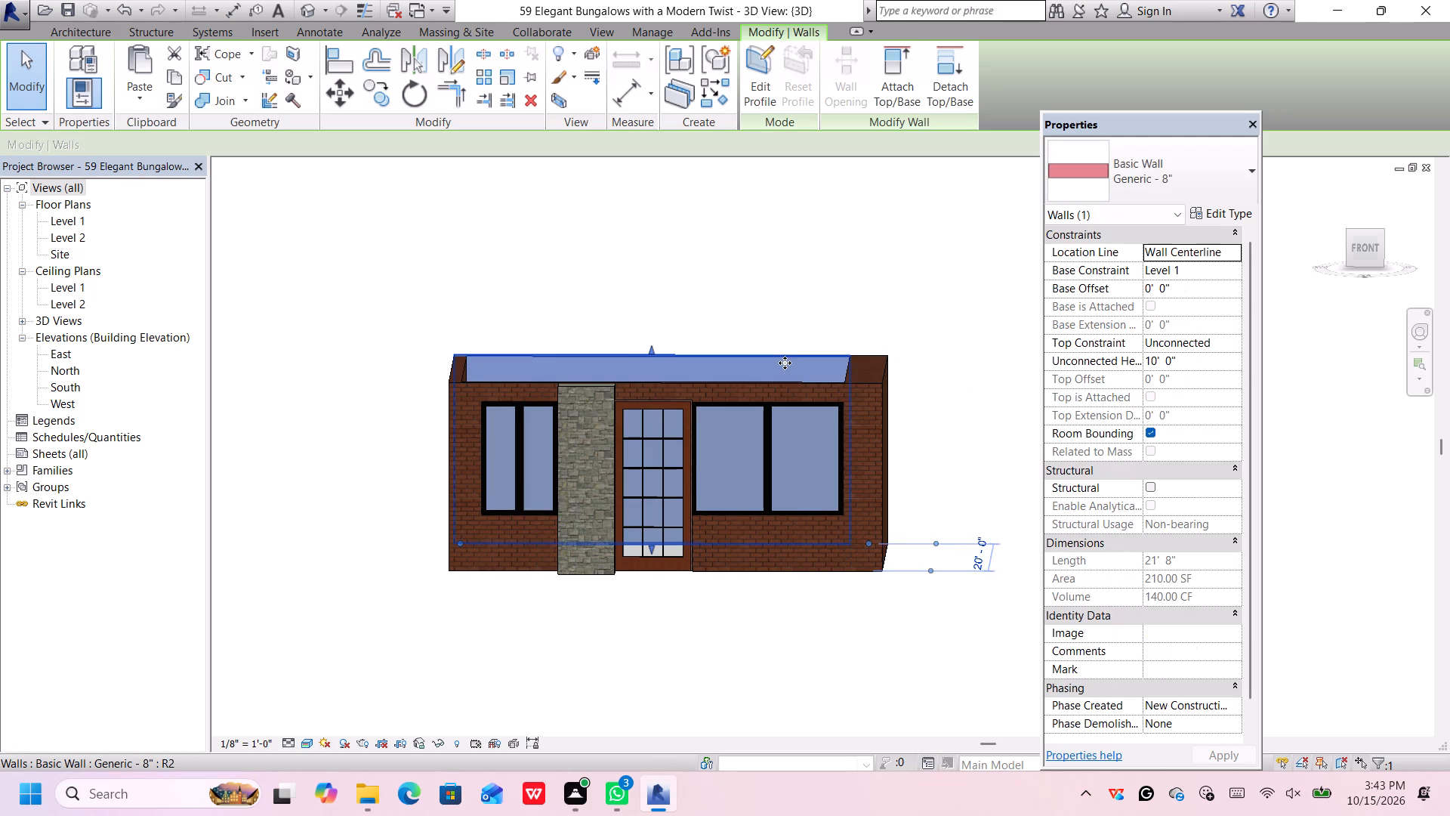
{"action": "left_click", "coordinate": [878, 448]}
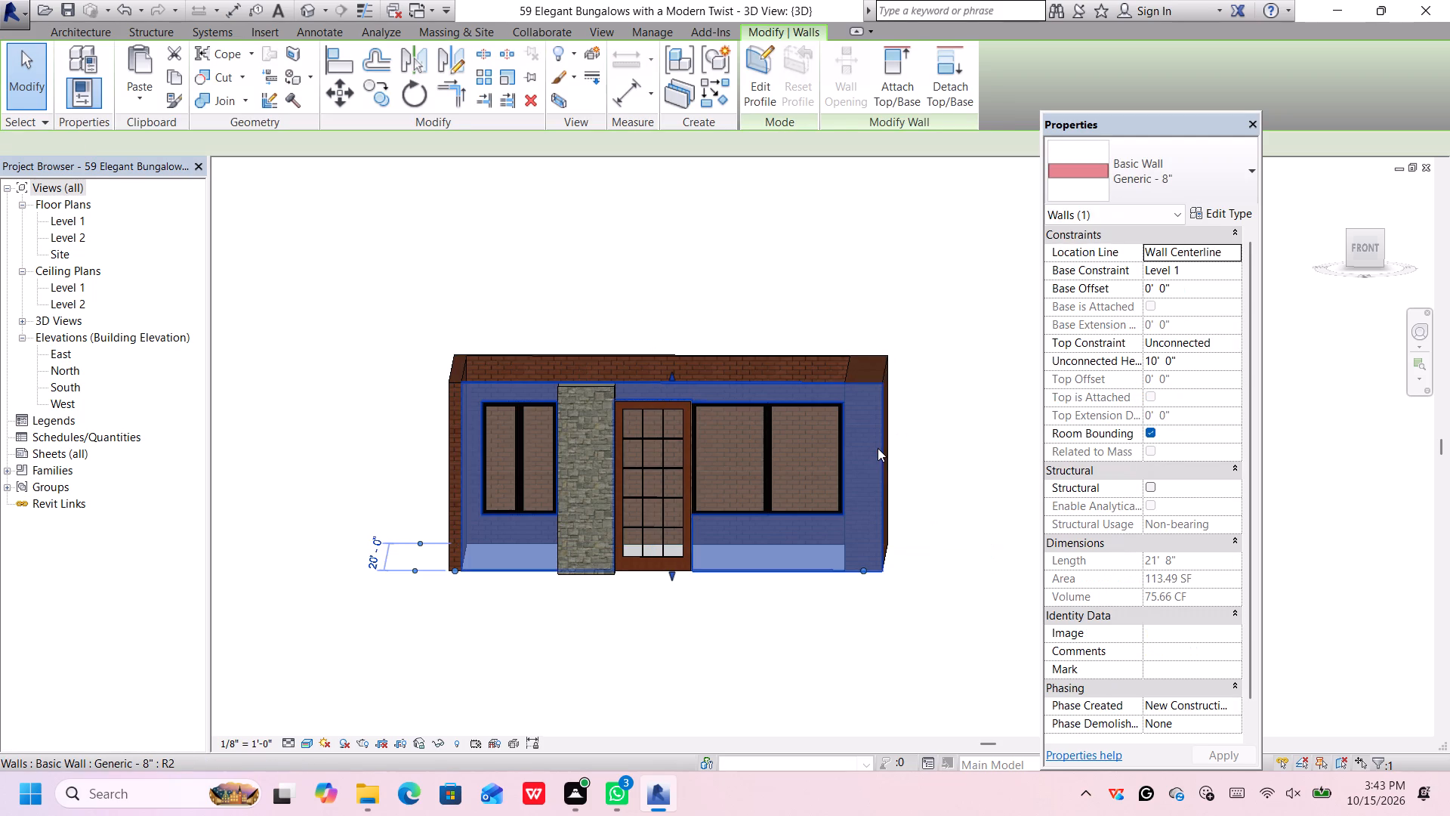
{"action": "left_click", "coordinate": [454, 371]}
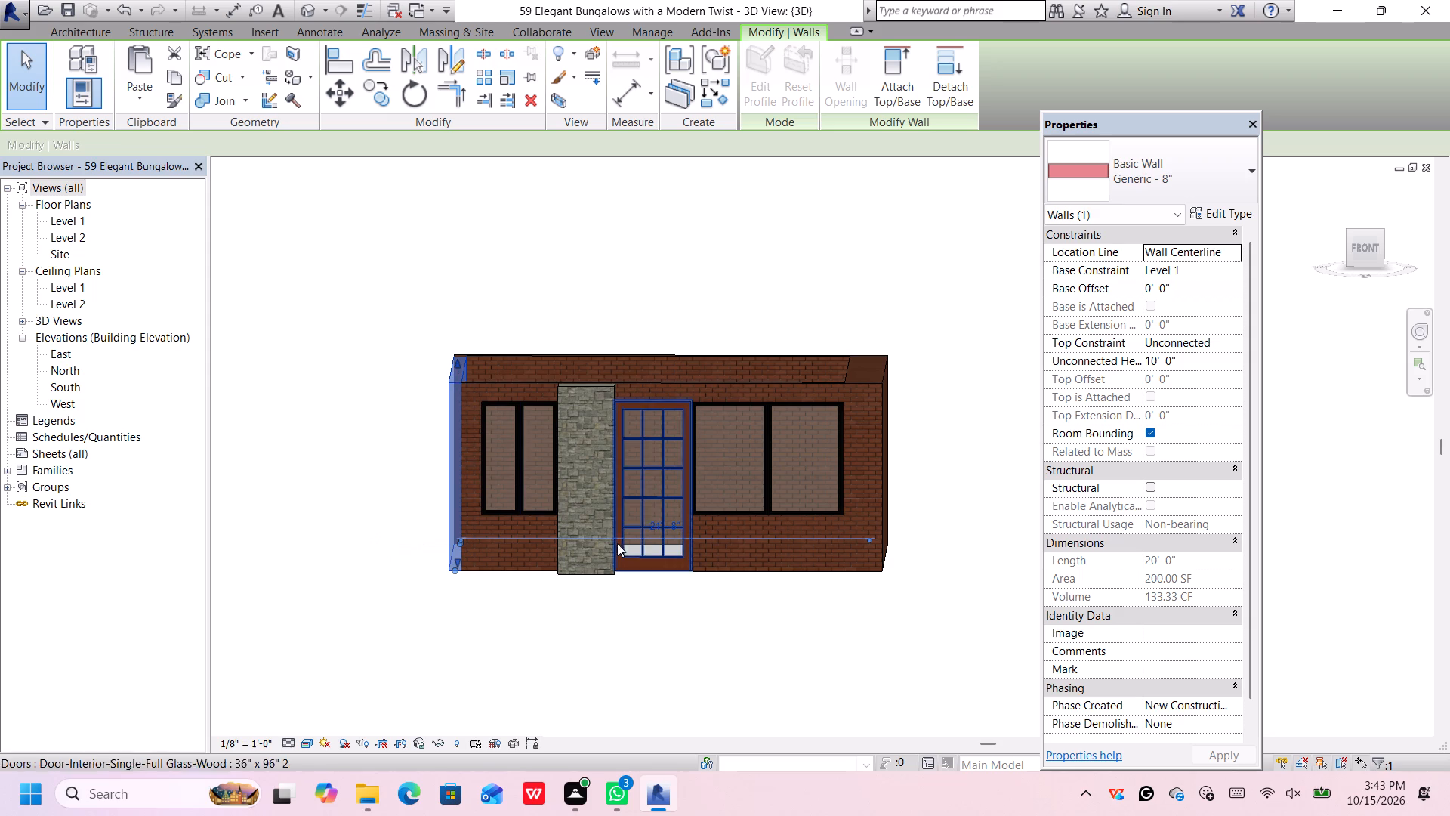
{"action": "left_click", "coordinate": [659, 524]}
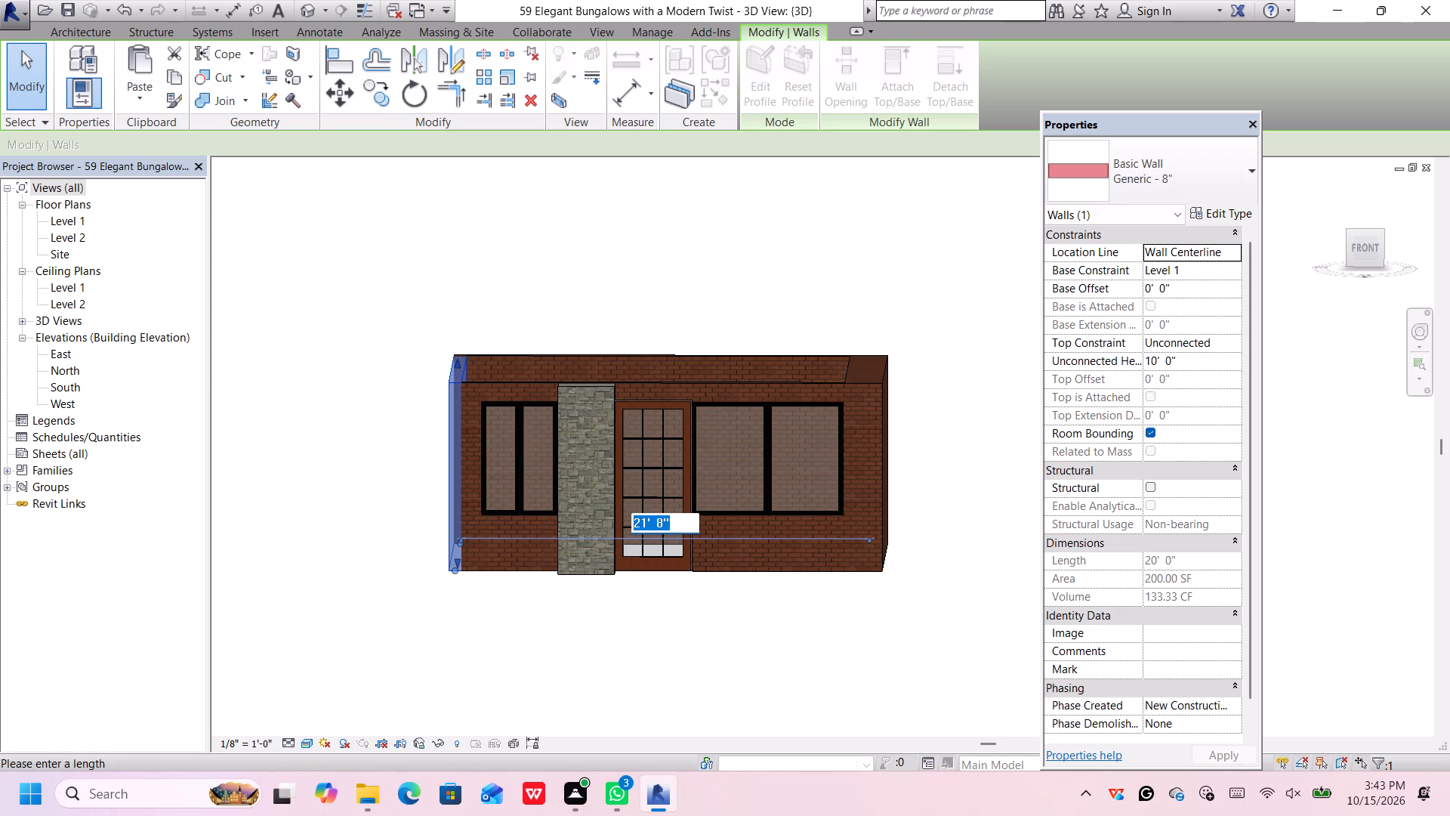
{"action": "type", "text": "22'"}
{"action": "key", "text": "Return"}
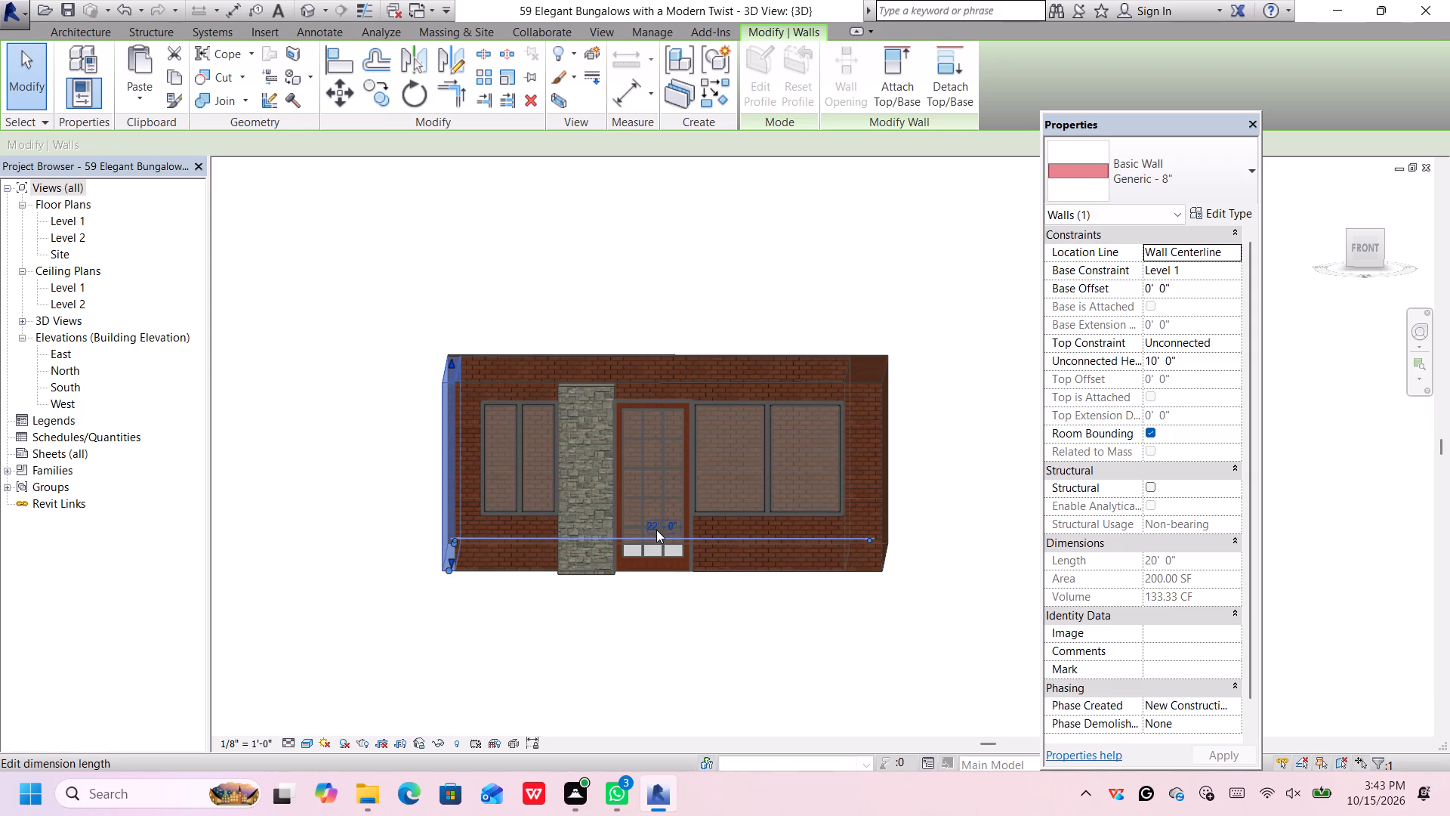
{"action": "left_click", "coordinate": [673, 295]}
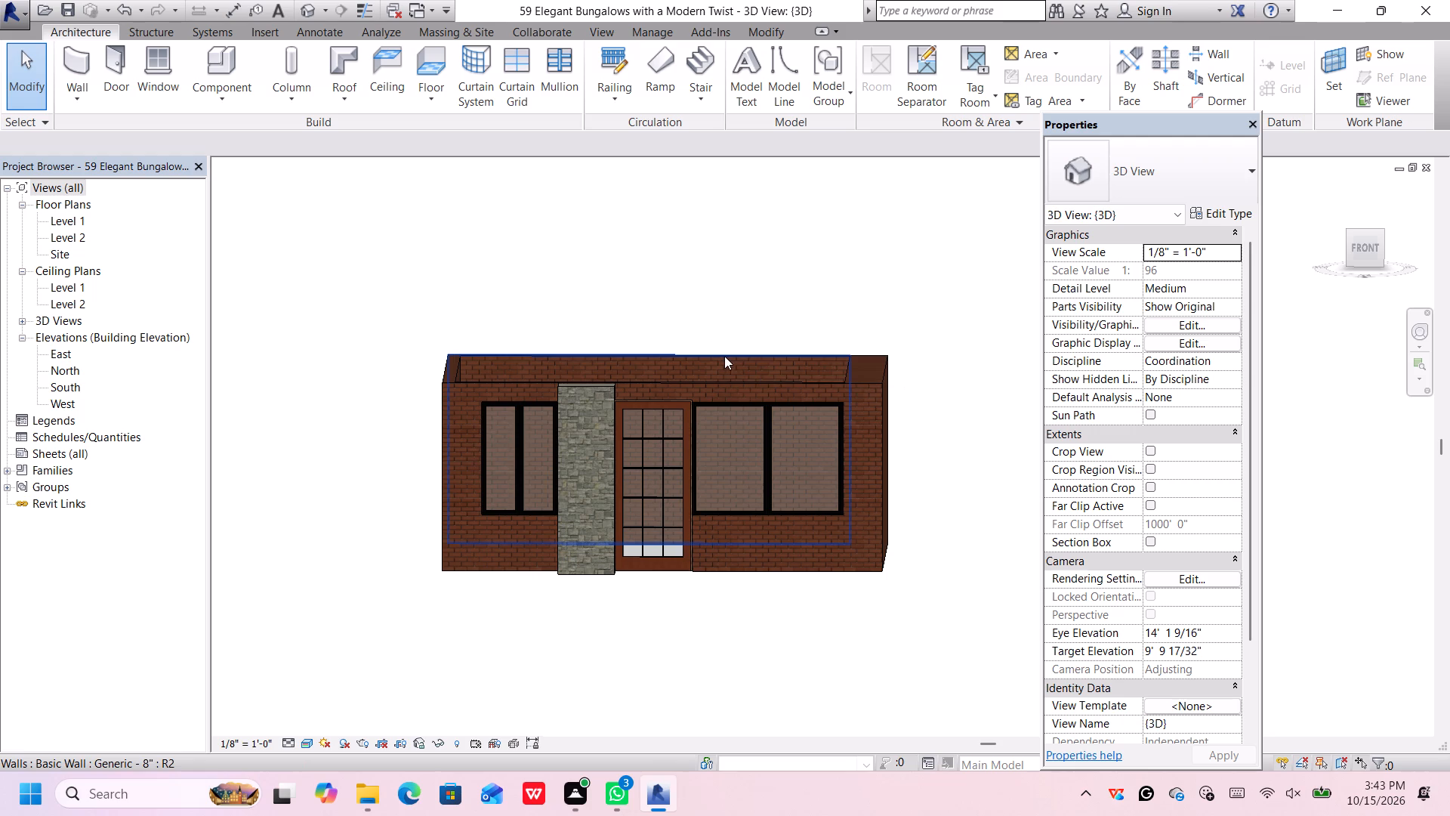
Start the ground floor's boundary in the 3D top view with a line along the thin side wall's outer face, extended 5' past the front wall.
{"action": "scroll", "coordinate": [777, 315], "scroll_direction": "down", "scroll_amount": 1}
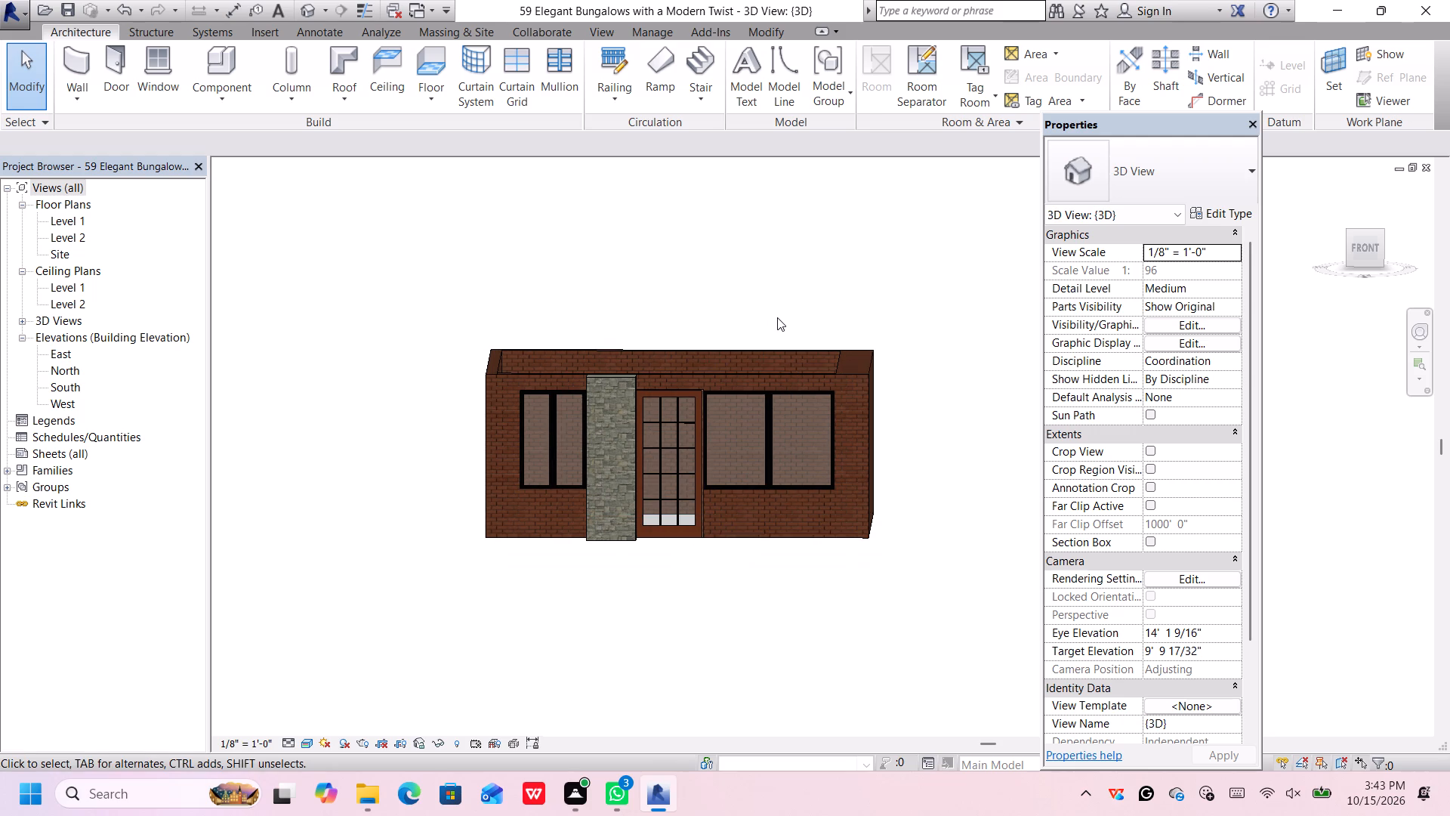
{"action": "scroll", "coordinate": [777, 317], "scroll_direction": "up", "scroll_amount": 3}
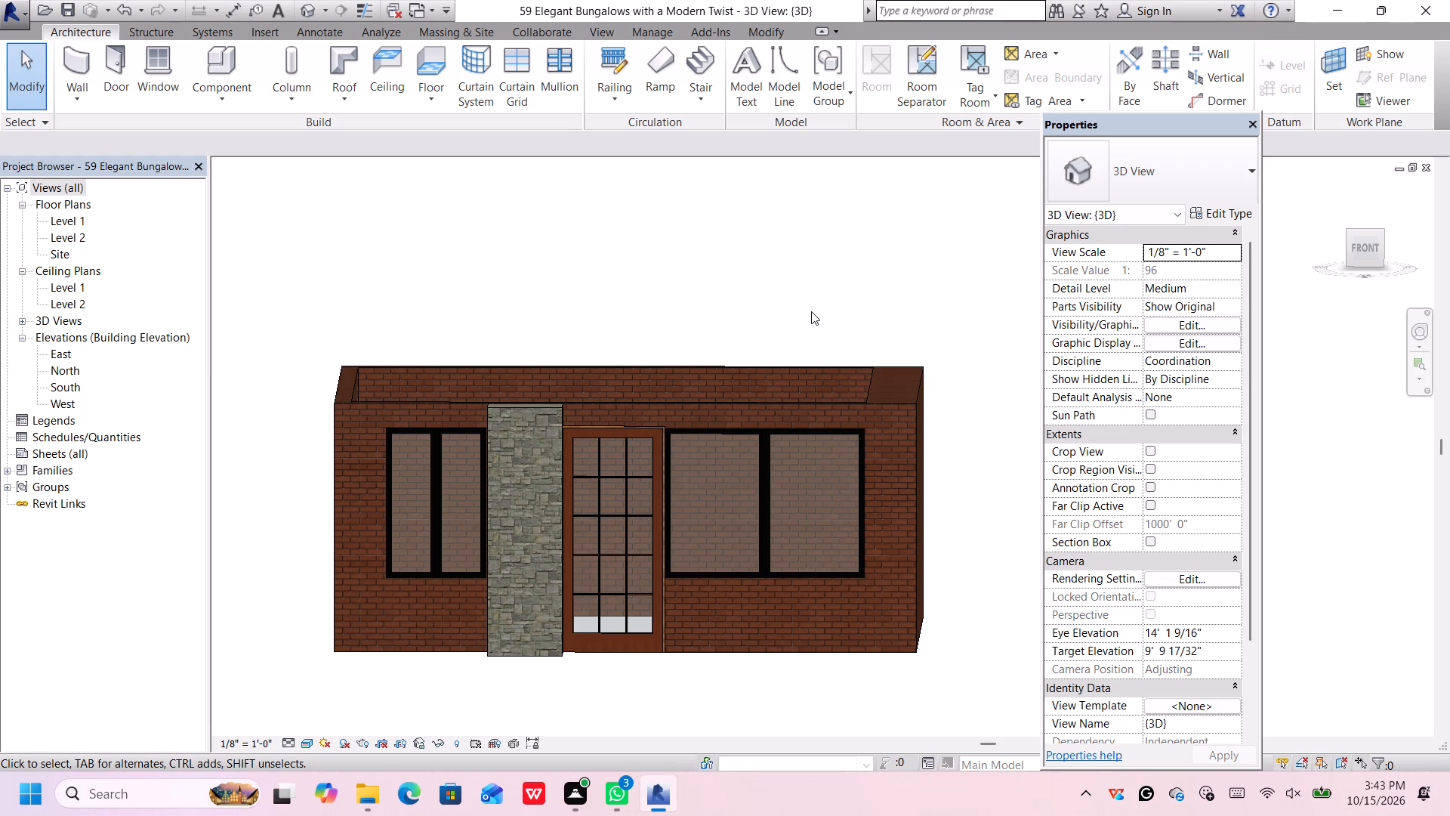
{"action": "middle_click_drag", "start_coordinate": [810, 311], "coordinate": [785, 347]}
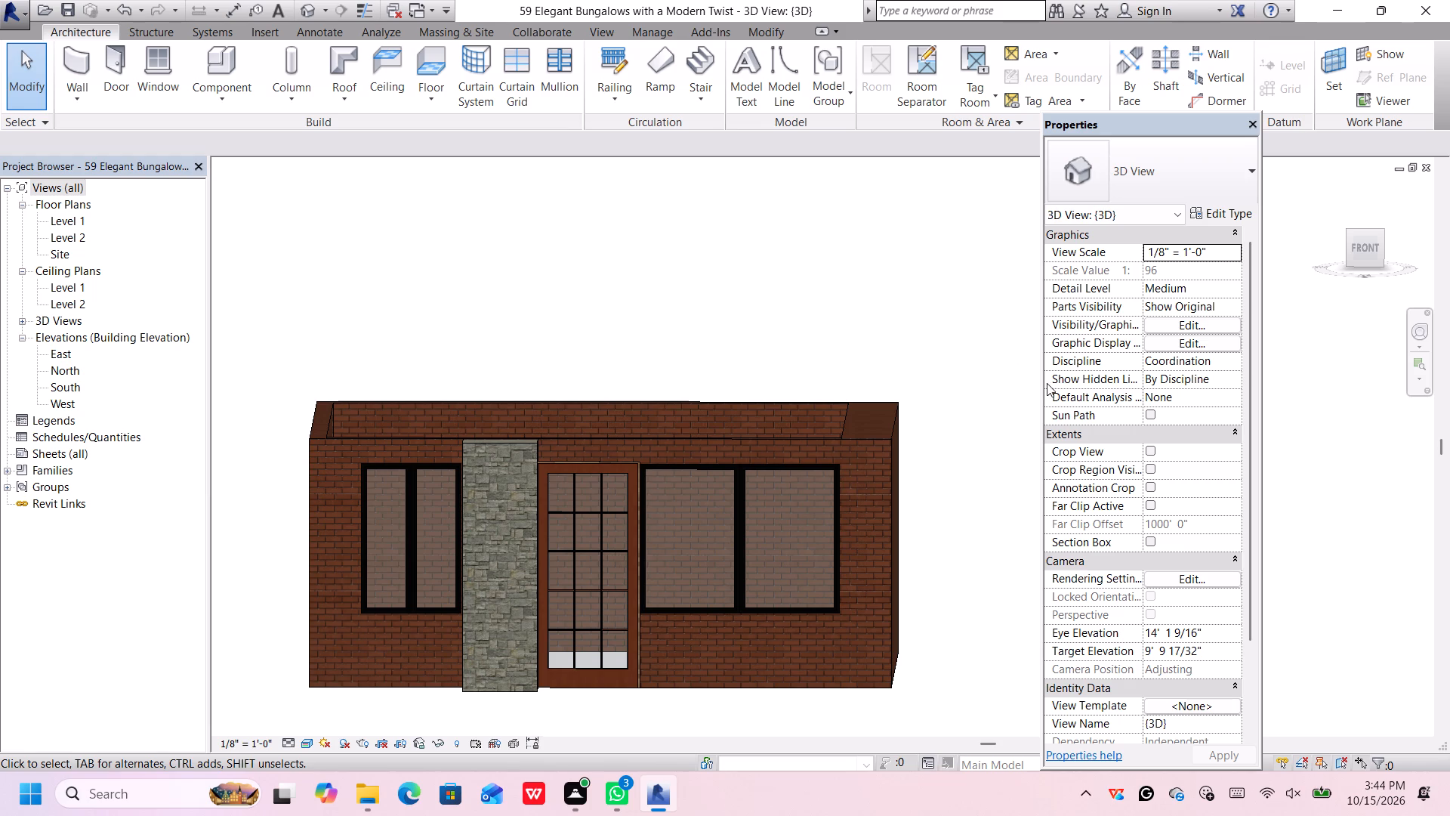
{"action": "left_click", "coordinate": [1366, 231]}
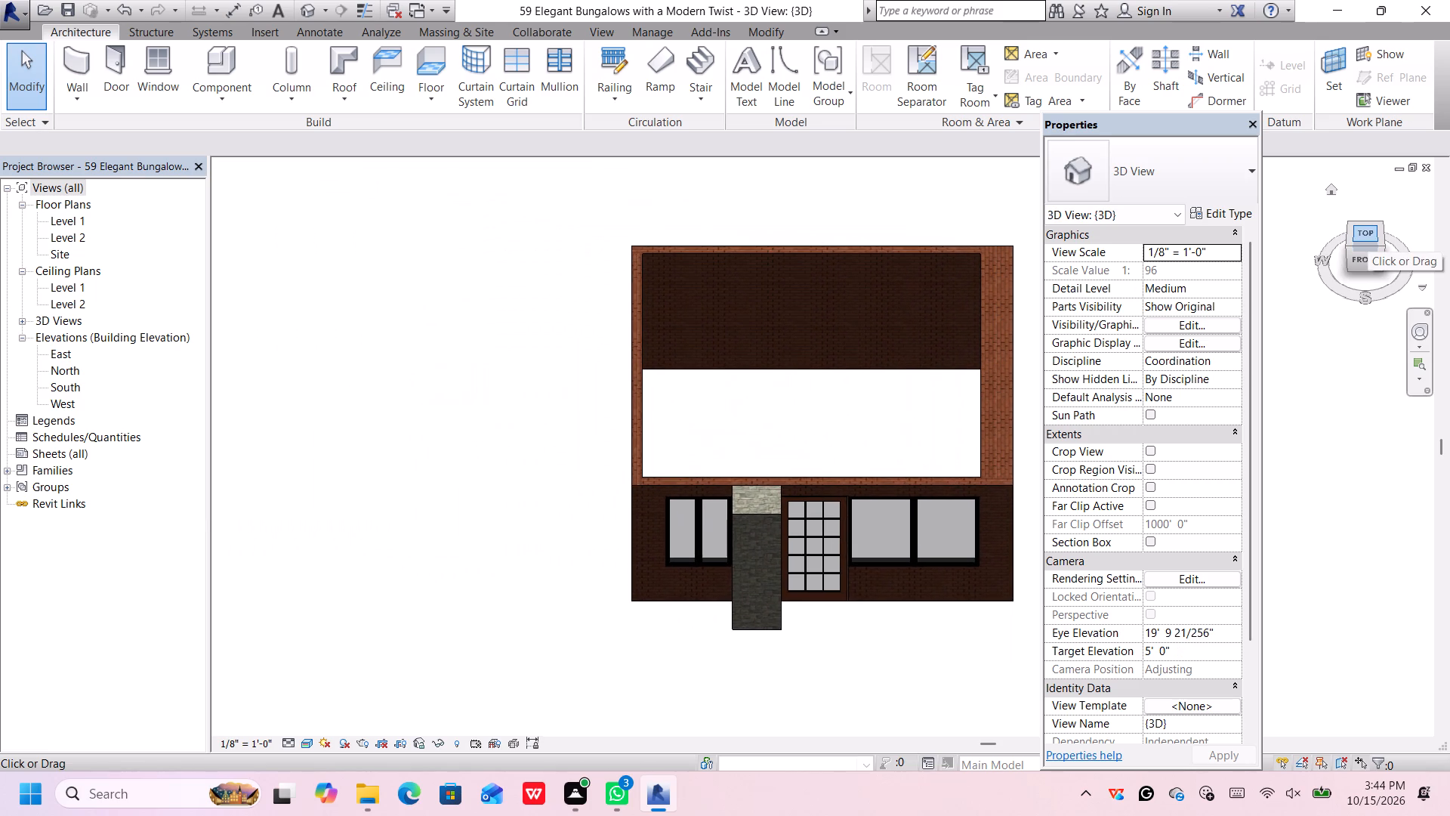
{"action": "left_click", "coordinate": [1368, 231]}
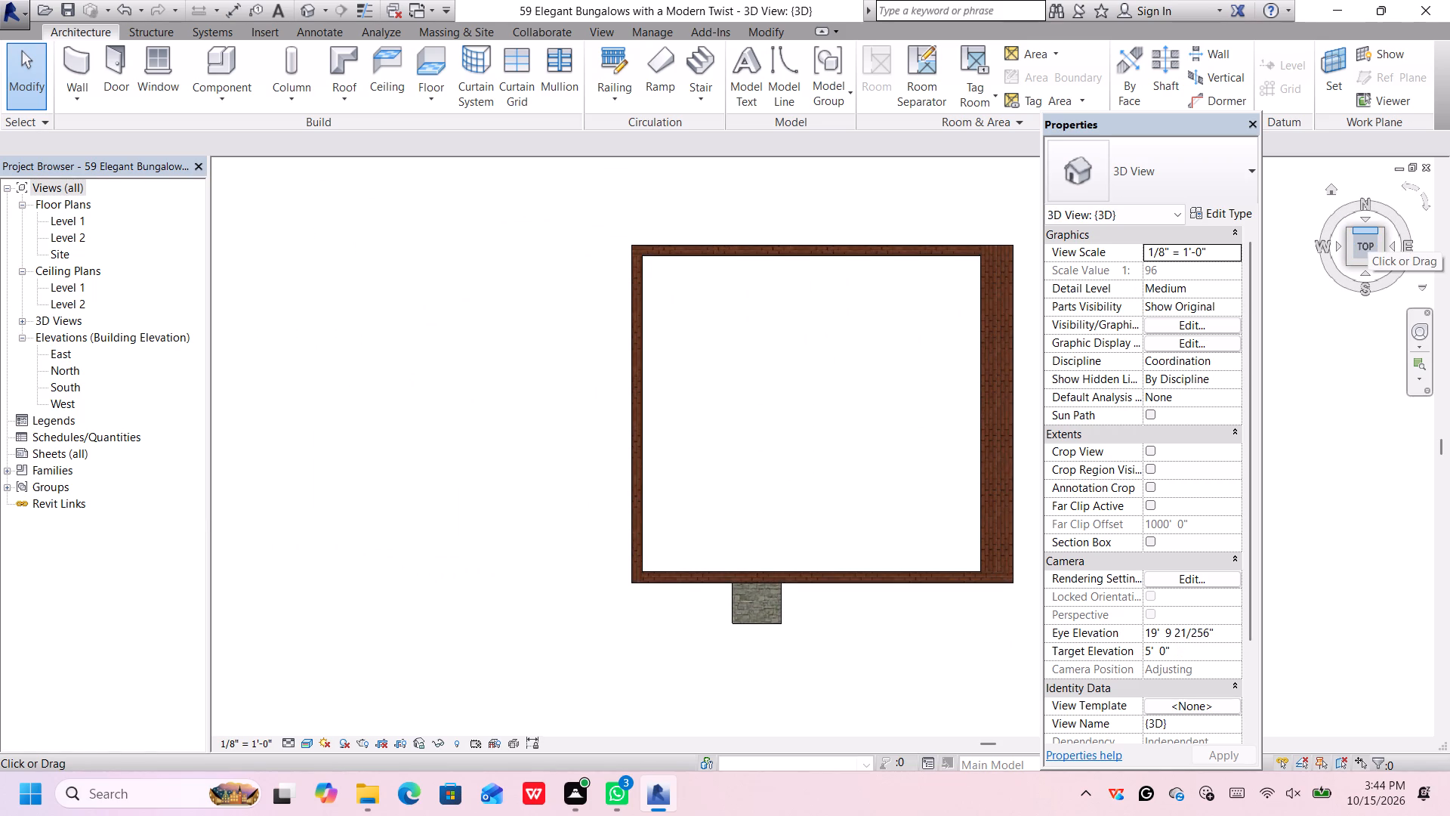
{"action": "middle_click_drag", "start_coordinate": [859, 311], "coordinate": [717, 295]}
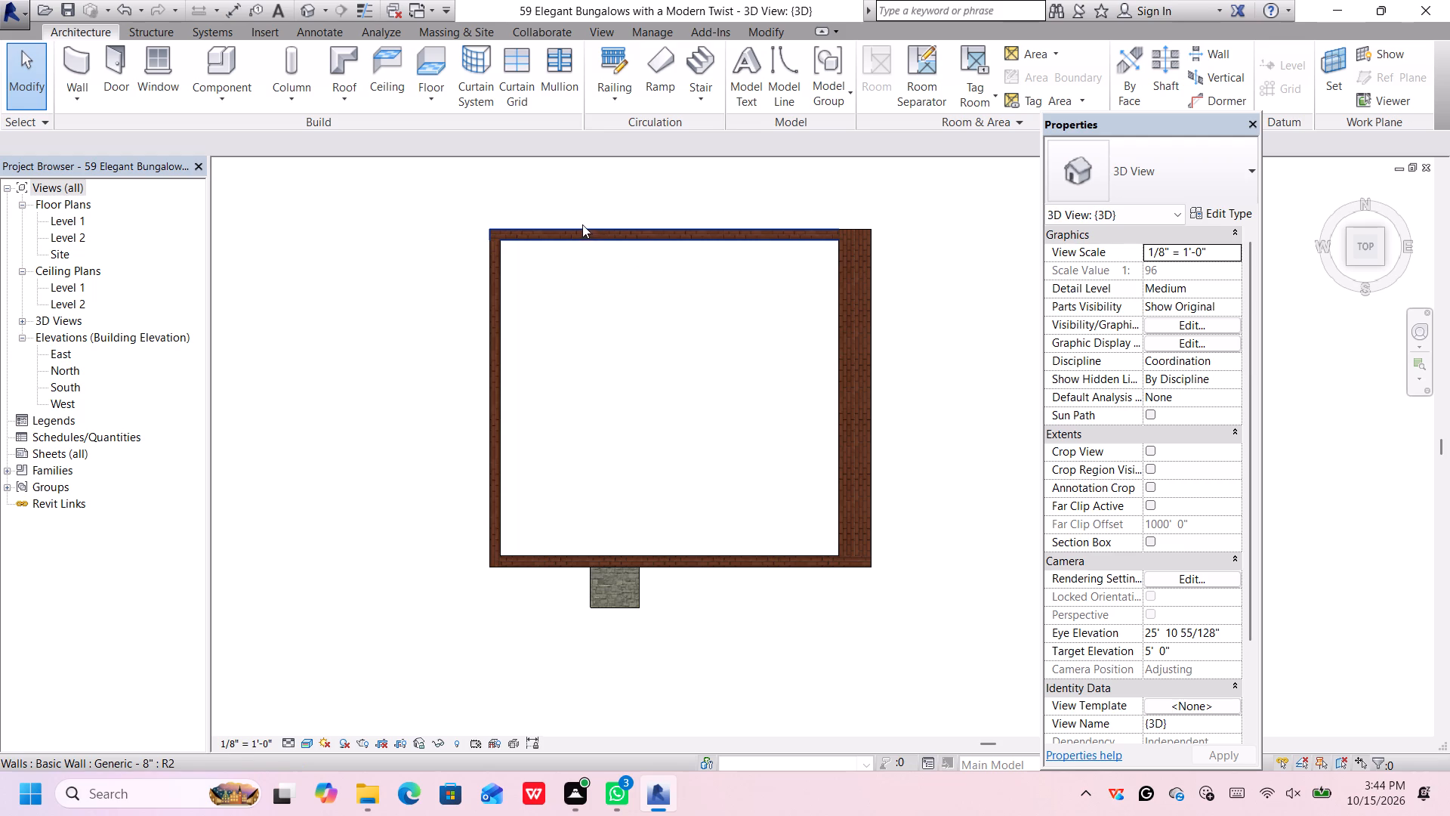
{"action": "left_click", "coordinate": [430, 70]}
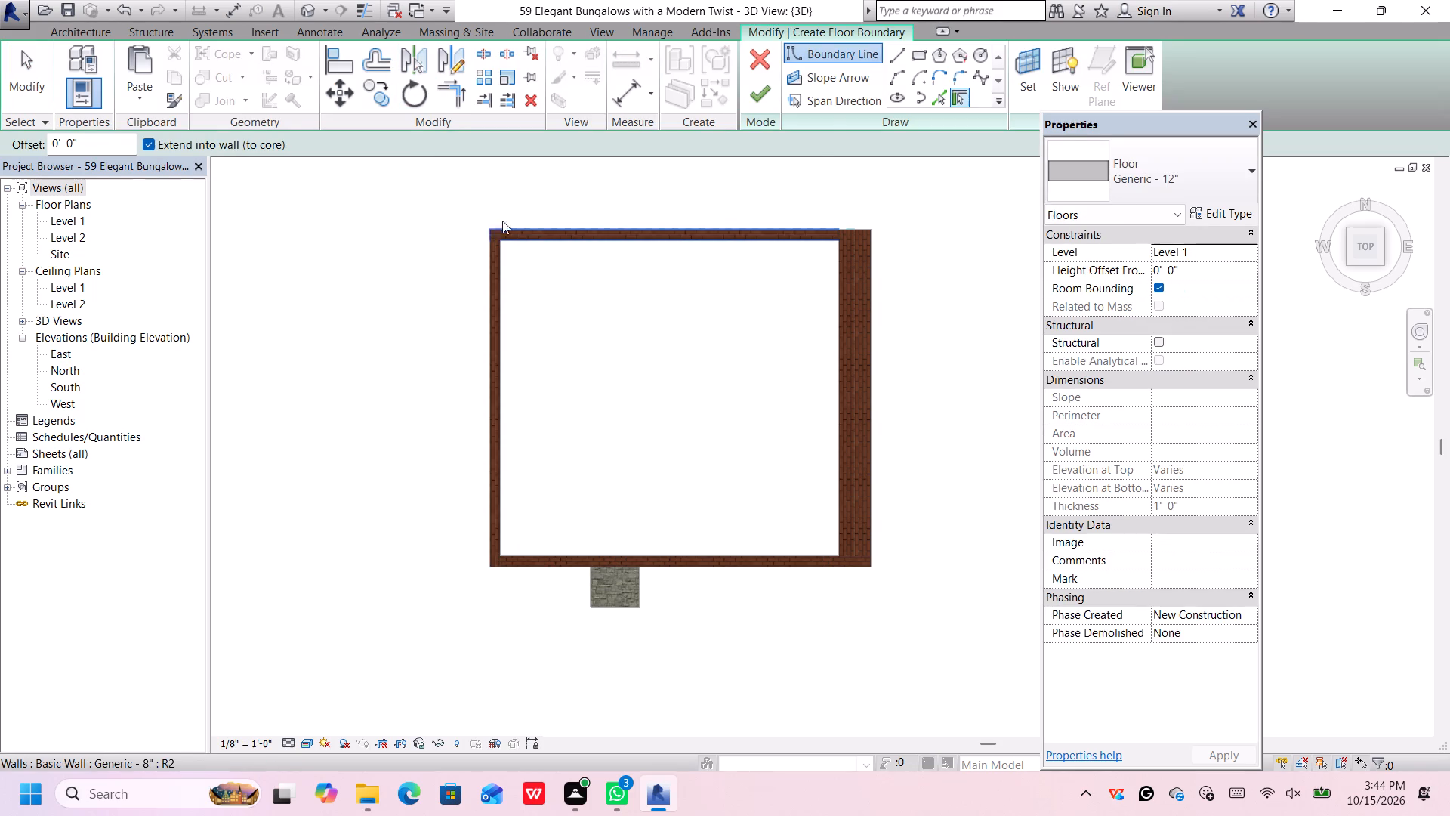
{"action": "left_click", "coordinate": [902, 53]}
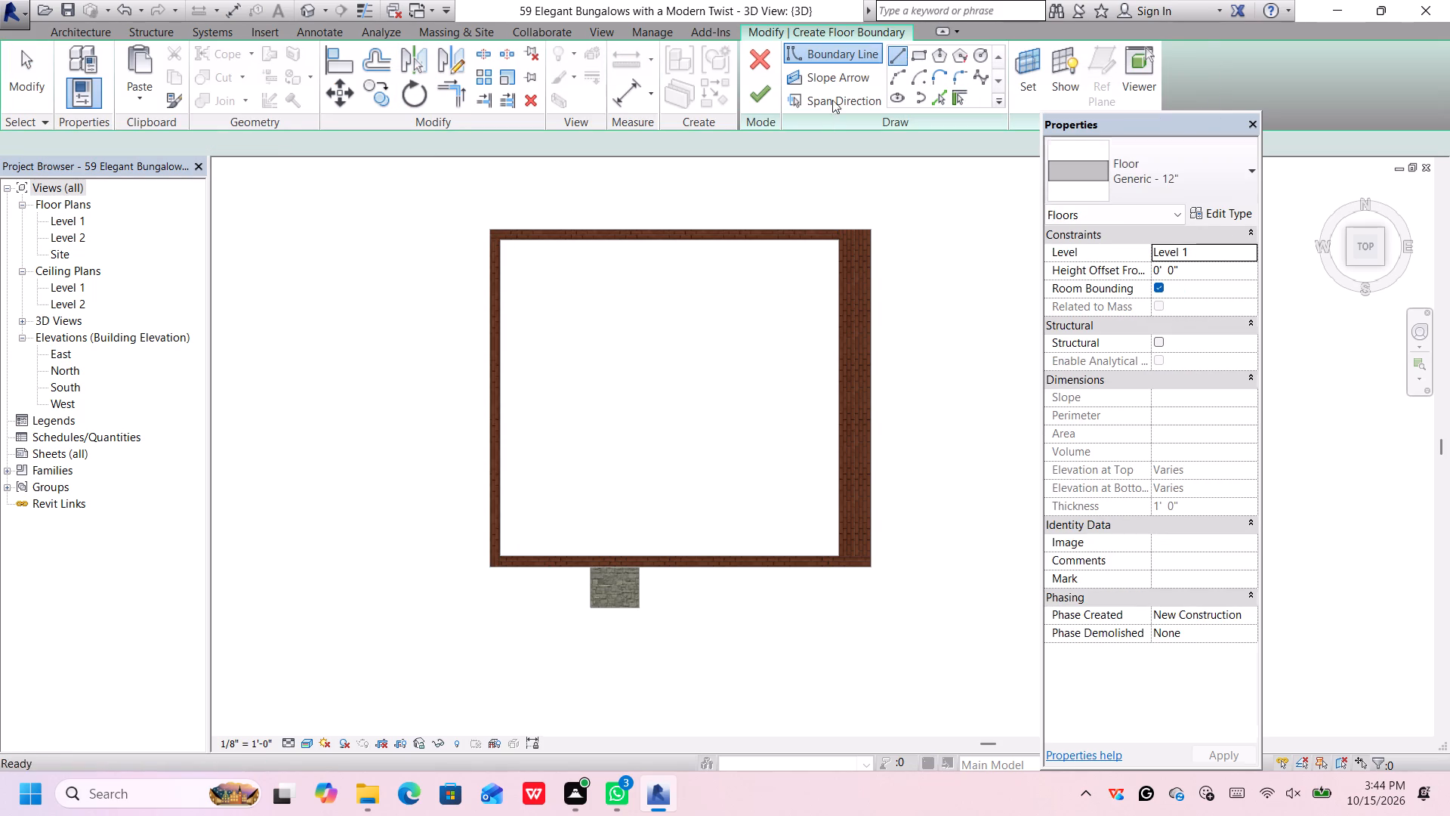
{"action": "left_click", "coordinate": [491, 230]}
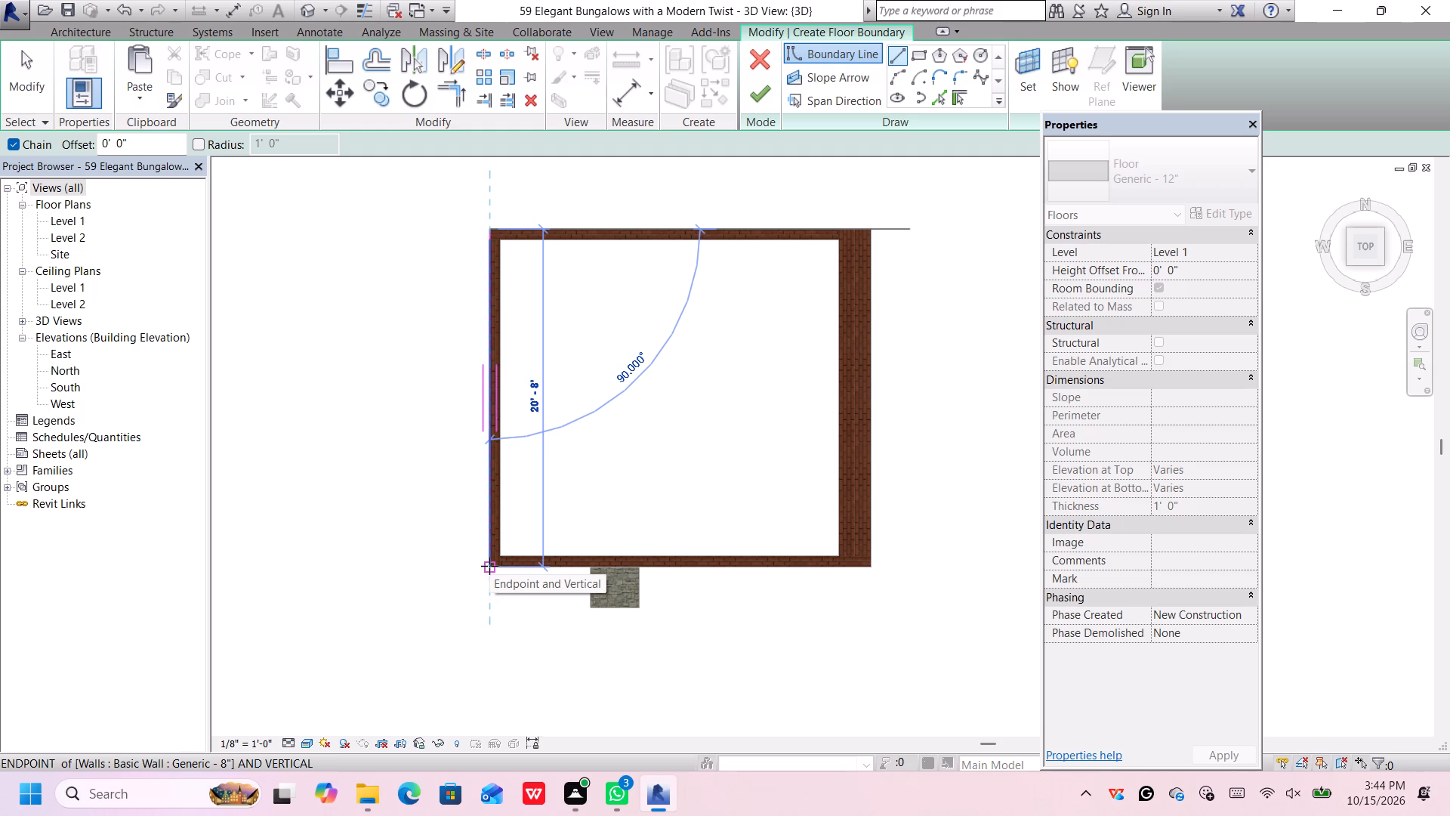
{"action": "left_click", "coordinate": [489, 566]}
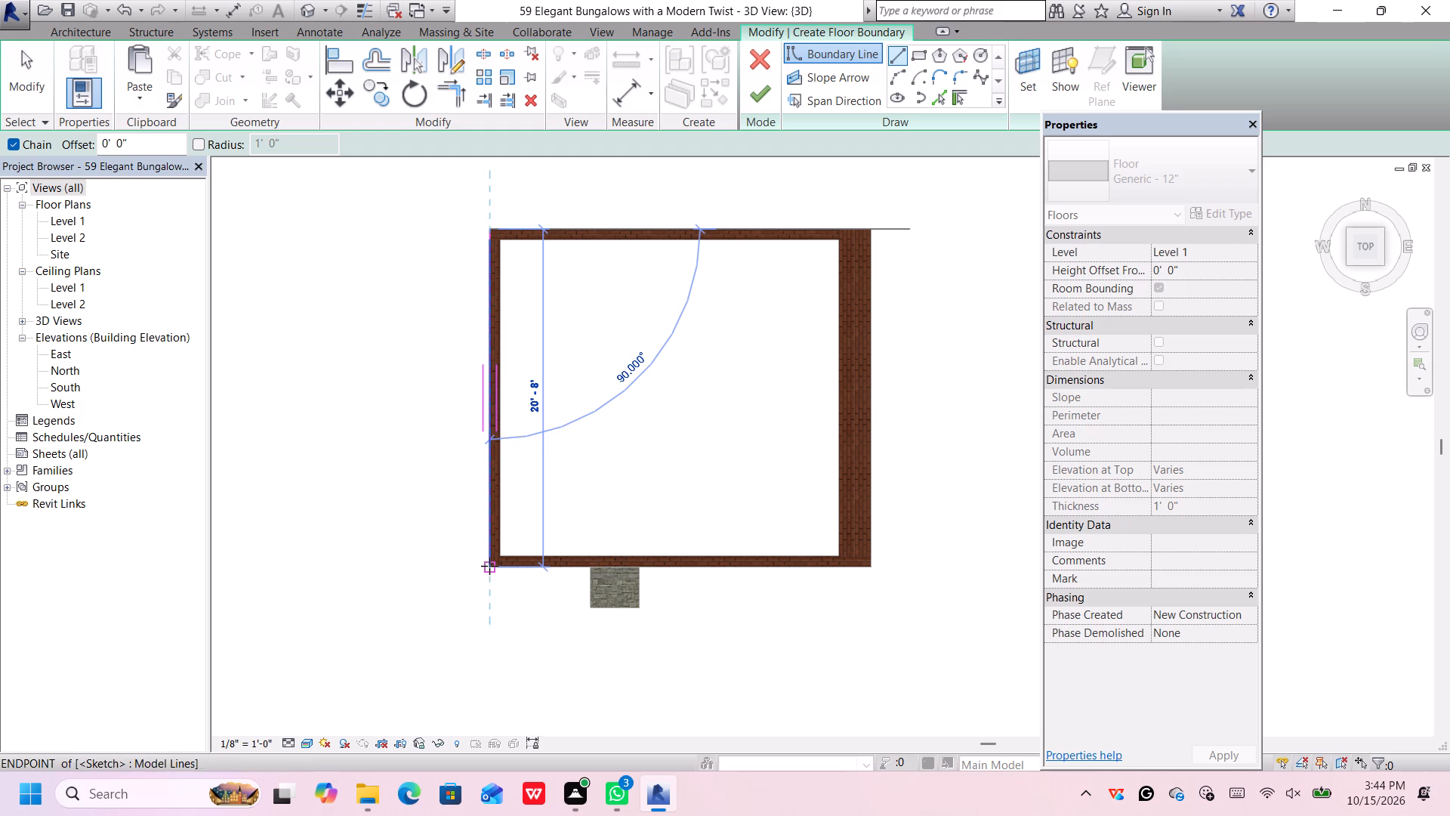
{"action": "scroll", "coordinate": [487, 620], "scroll_direction": "down", "scroll_amount": 1}
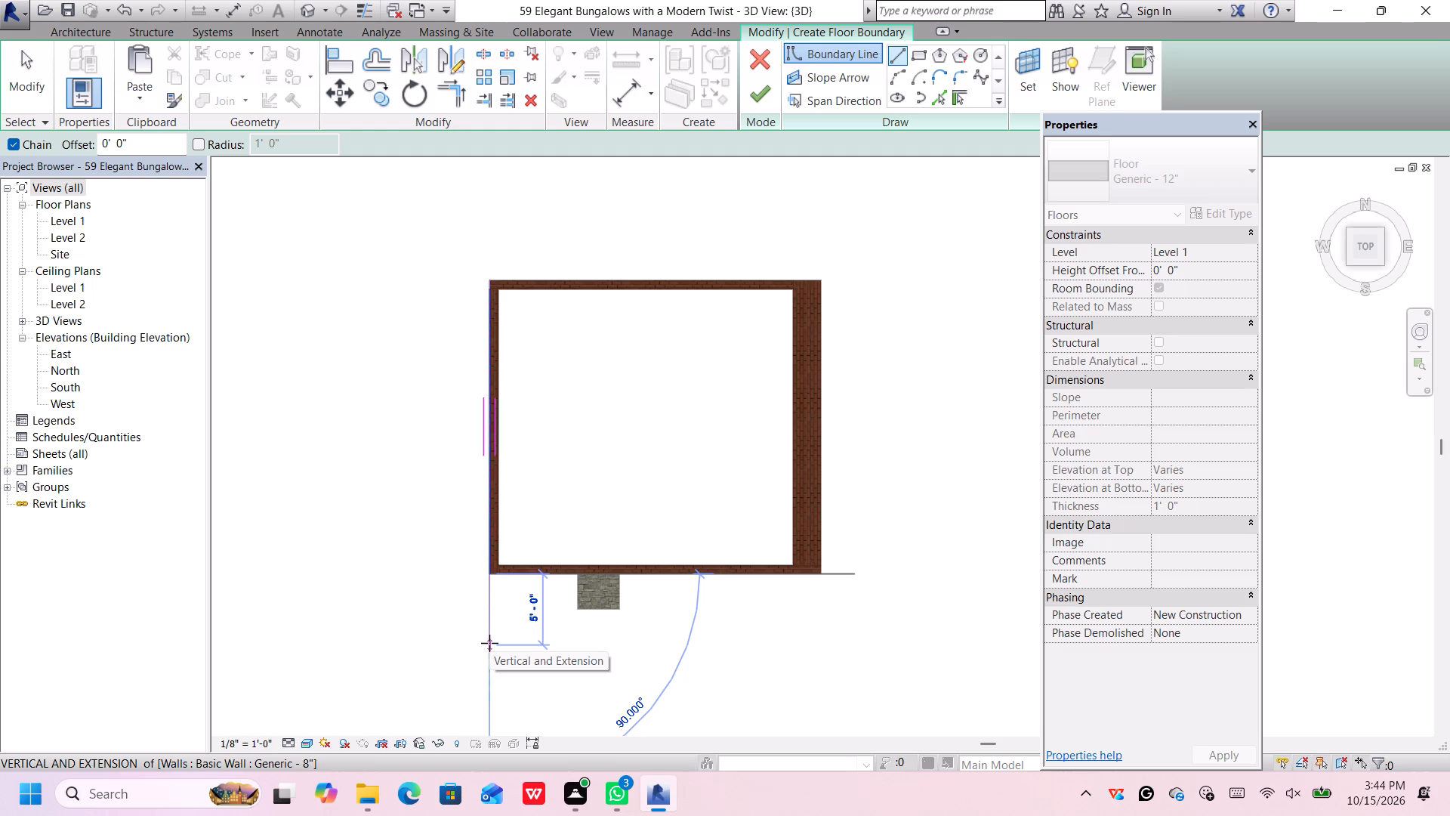
{"action": "left_click", "coordinate": [489, 643]}
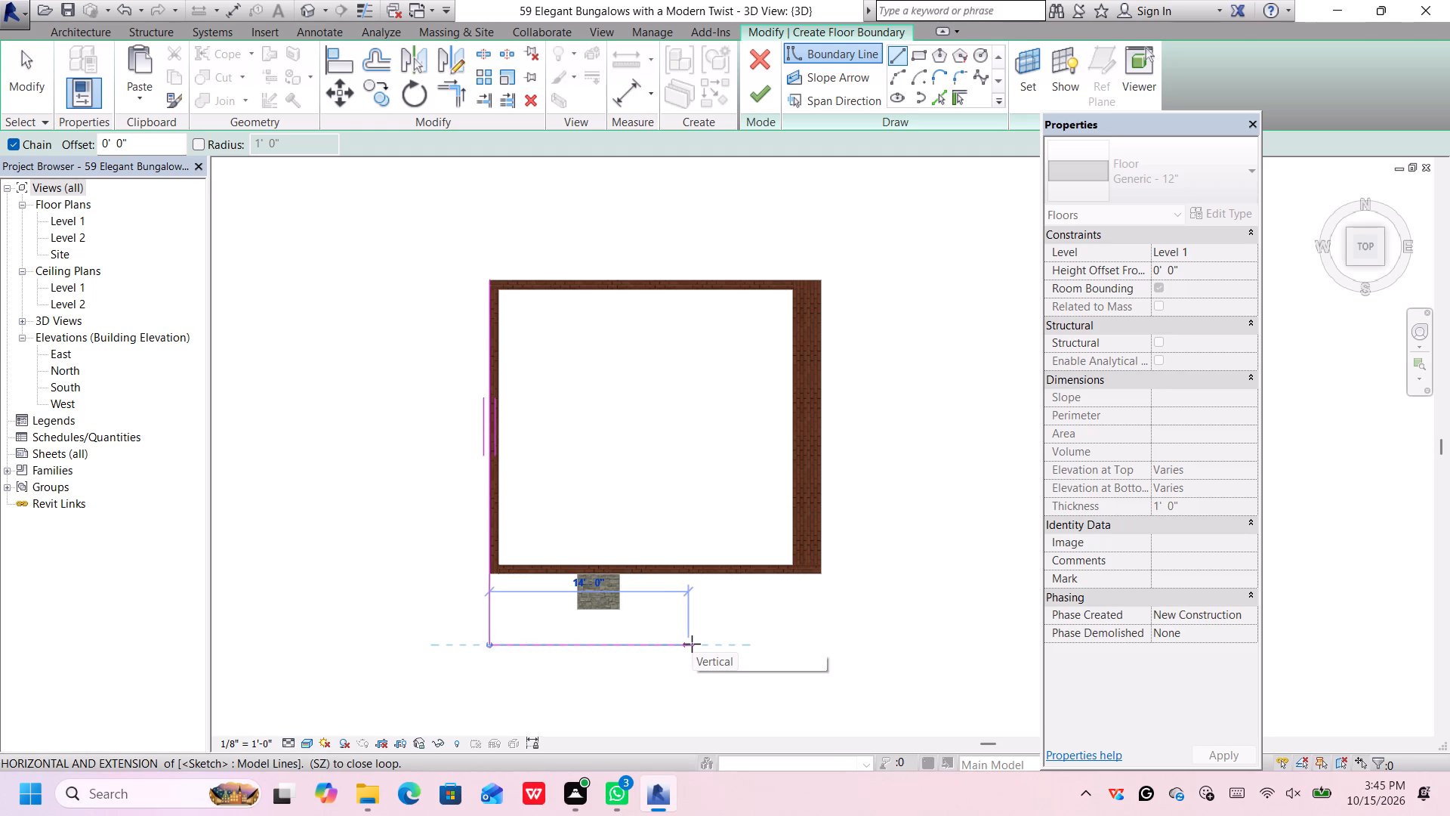
In the Level 1 plan, draw the floor's stepped front edge: 14' across, 1'-6" back, and about 9'-4" to the thick side wall's outer face line.
{"action": "scroll", "coordinate": [706, 641], "scroll_direction": "up", "scroll_amount": 2}
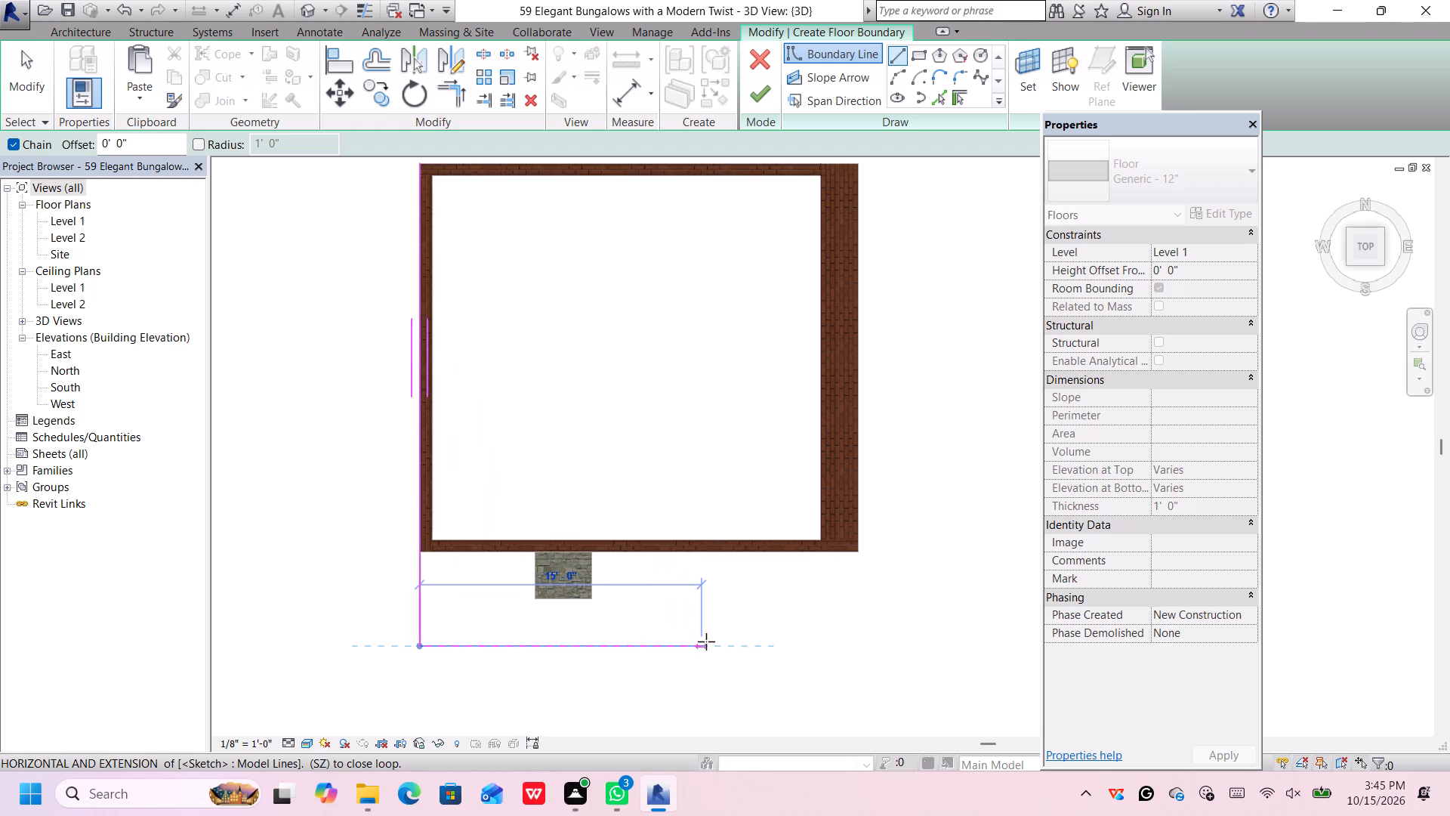
{"action": "scroll", "coordinate": [706, 641], "scroll_direction": "up", "scroll_amount": 1}
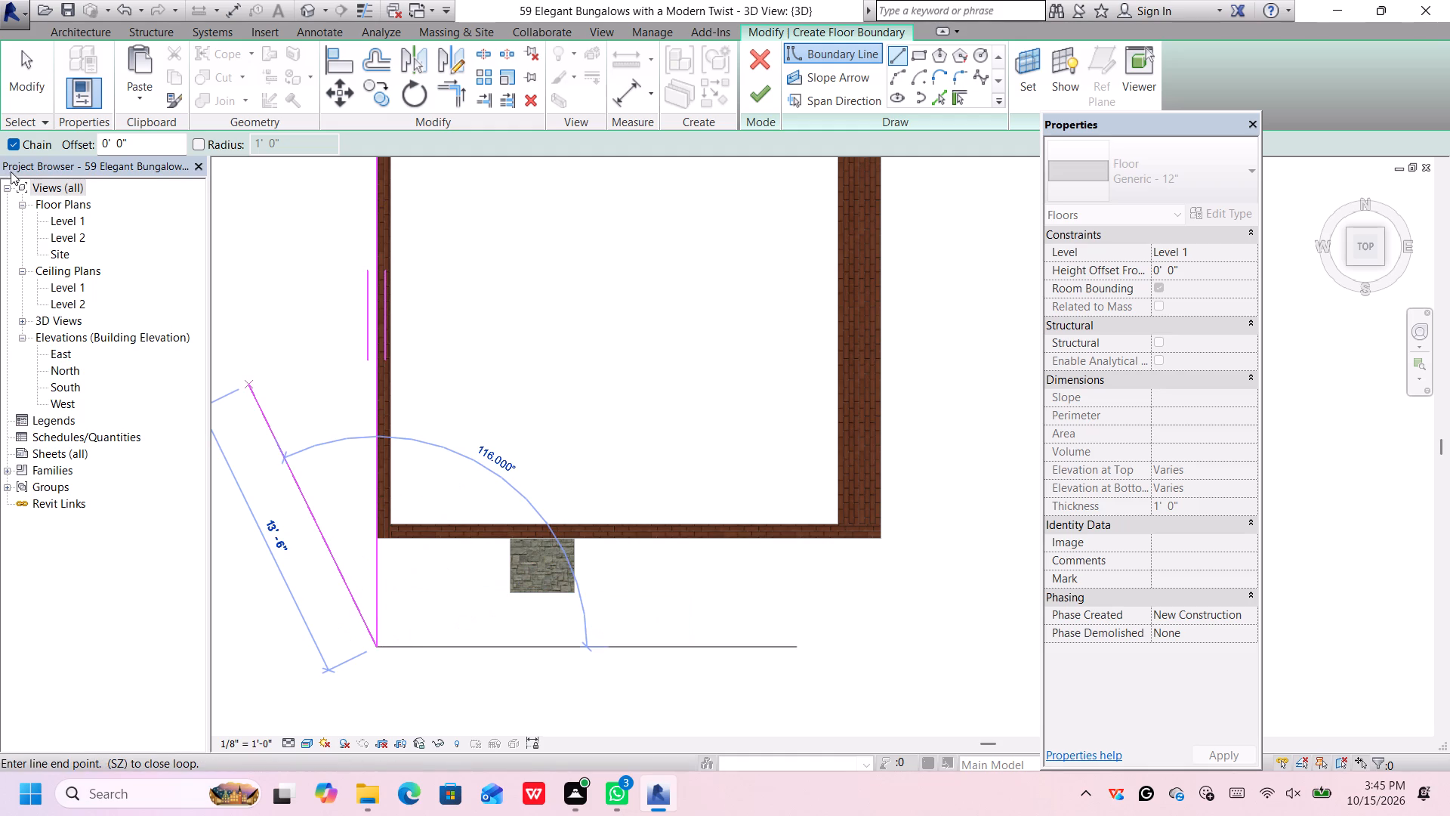
{"action": "double_click", "coordinate": [68, 224]}
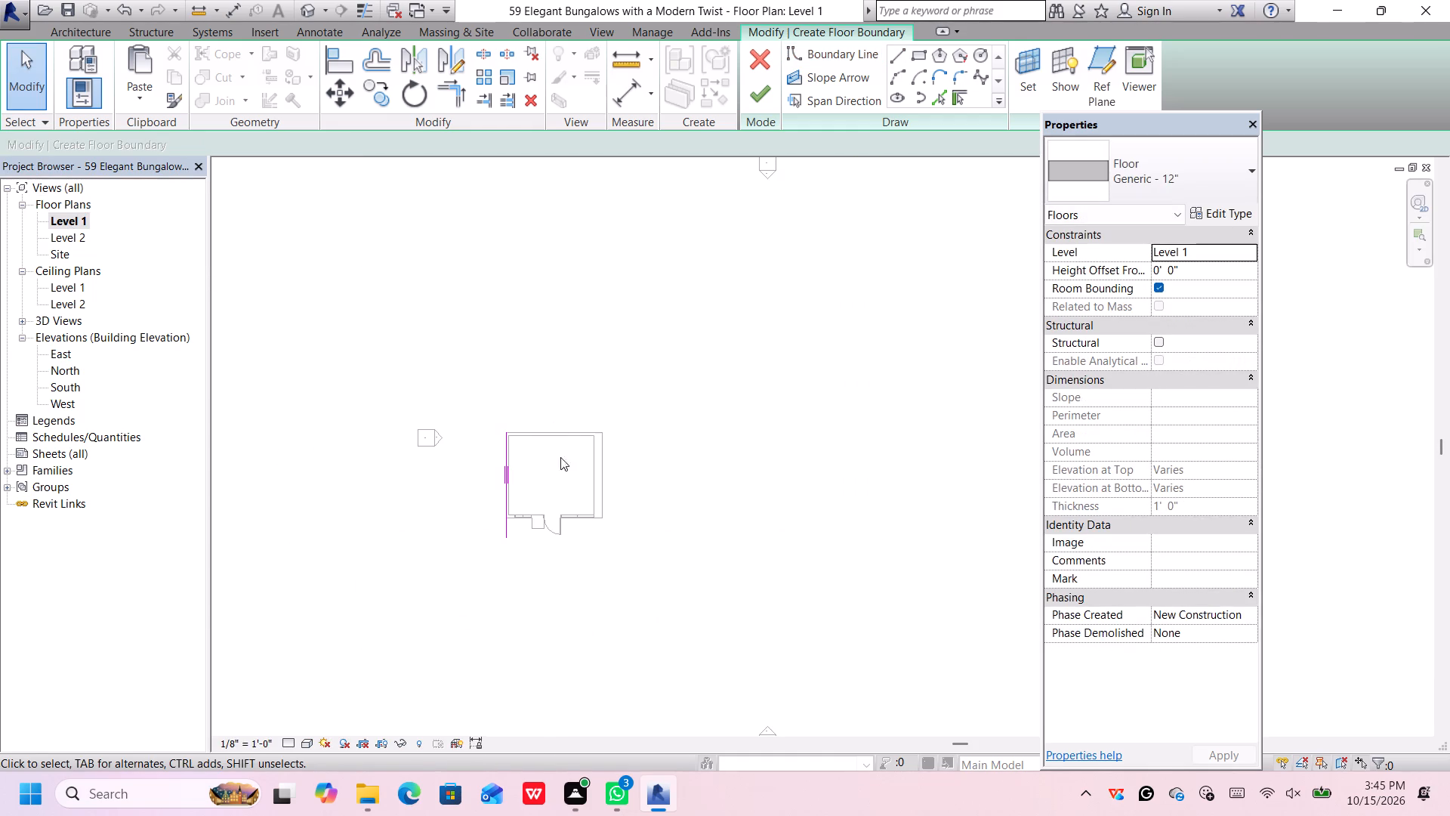
{"action": "scroll", "coordinate": [527, 530], "scroll_direction": "up", "scroll_amount": 5}
{"action": "scroll", "coordinate": [671, 227], "scroll_direction": "up", "scroll_amount": 2}
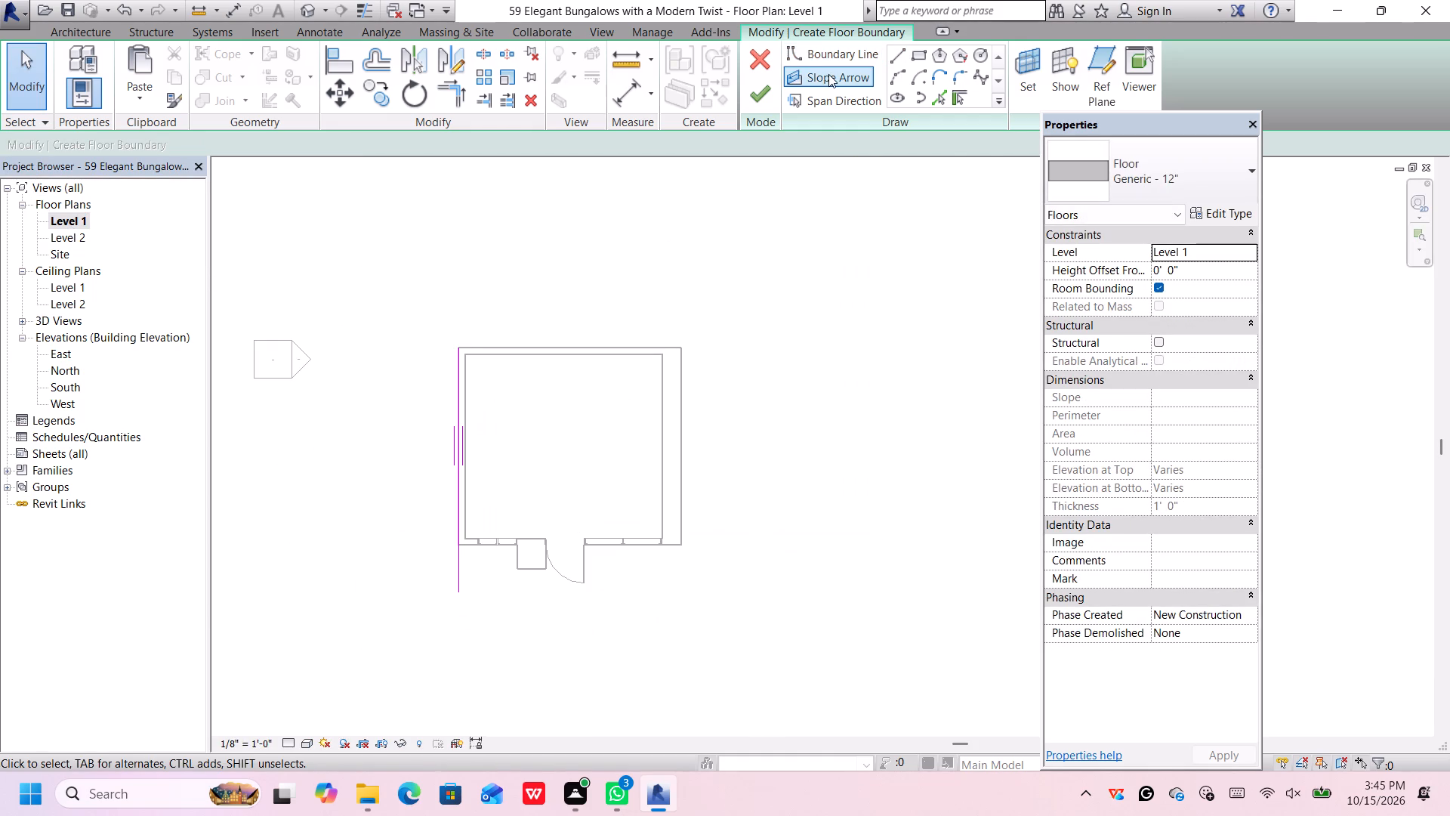
{"action": "left_click", "coordinate": [903, 48]}
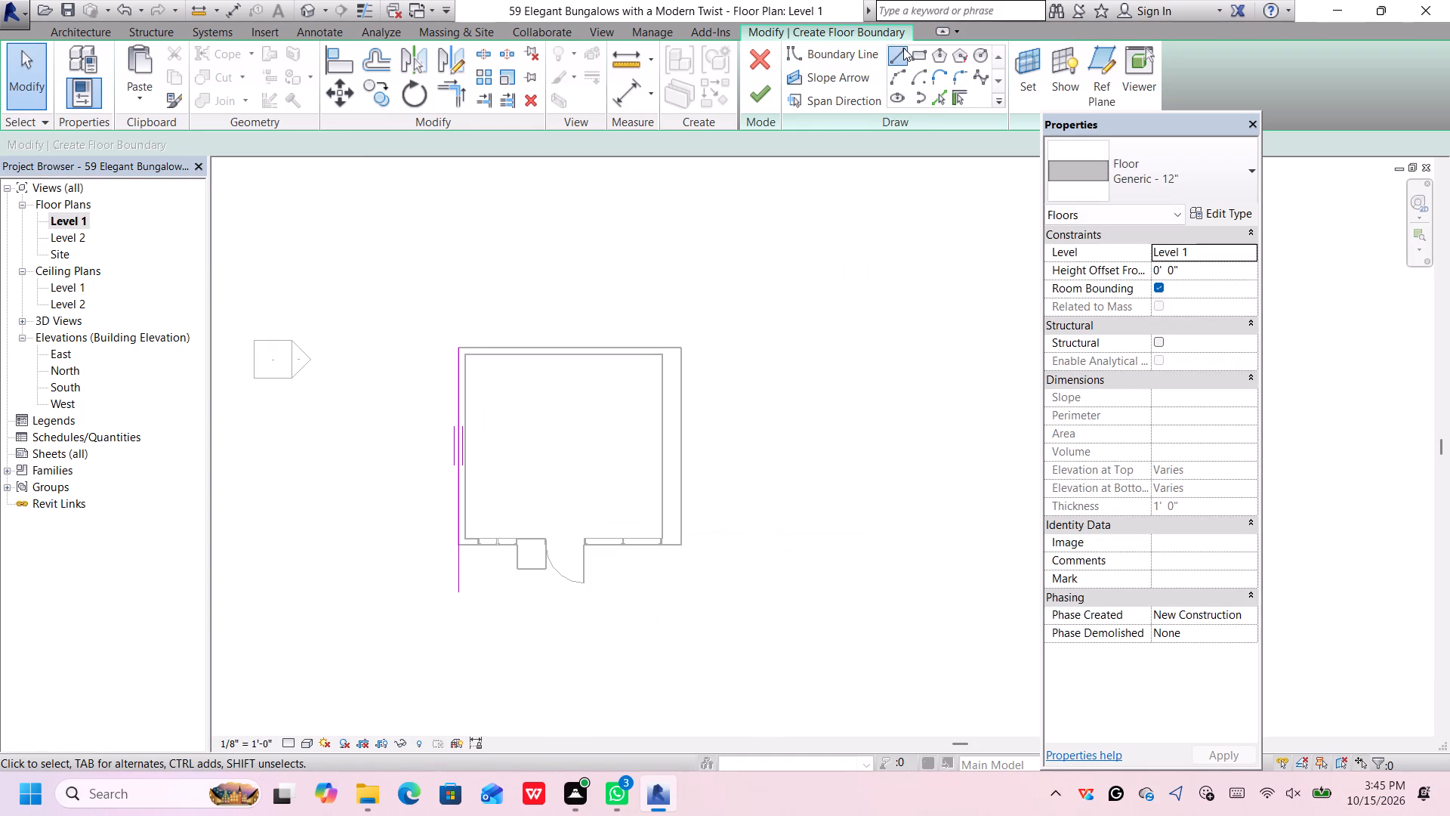
{"action": "left_click", "coordinate": [455, 588]}
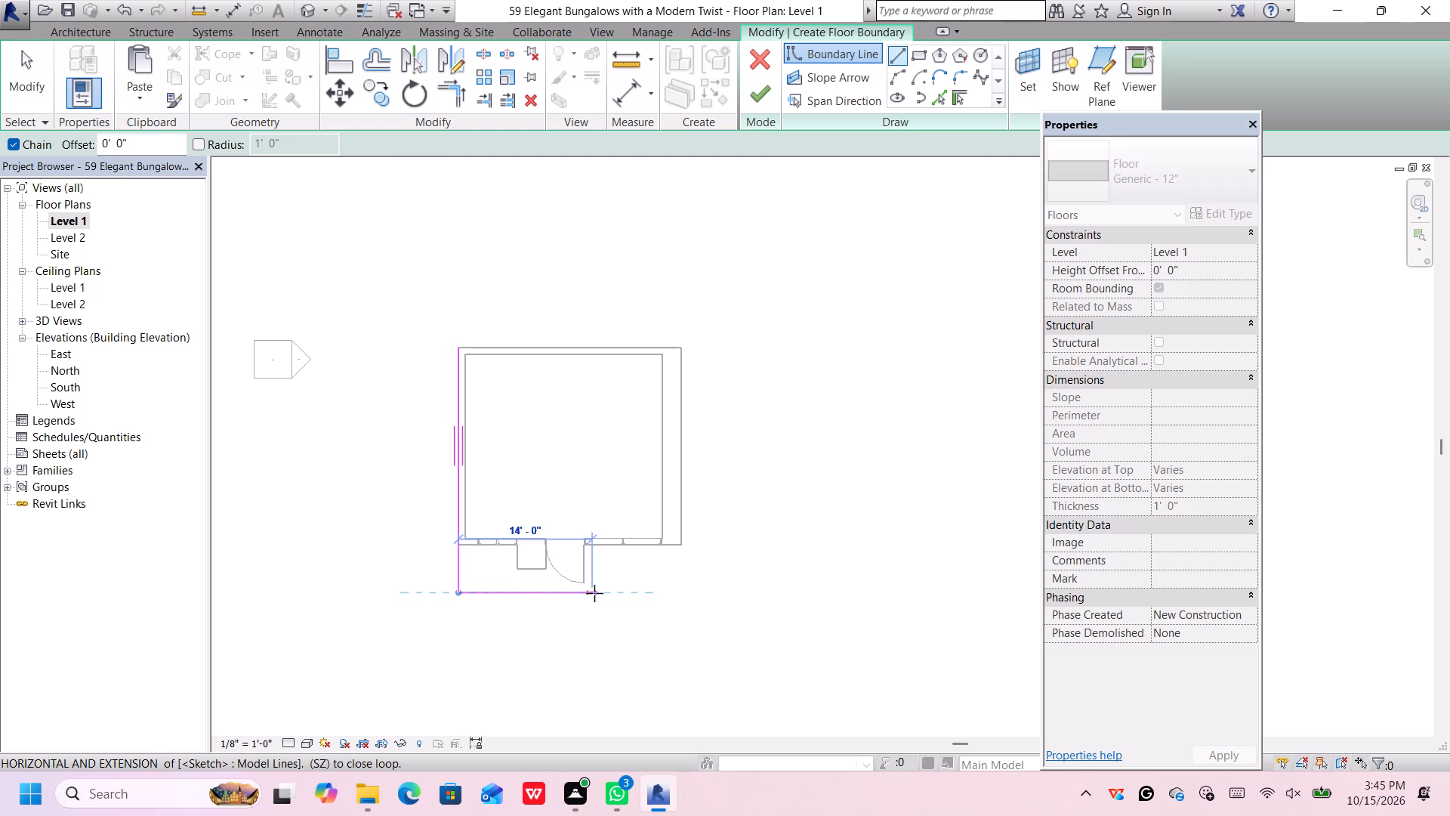
{"action": "scroll", "coordinate": [594, 593], "scroll_direction": "up", "scroll_amount": 3}
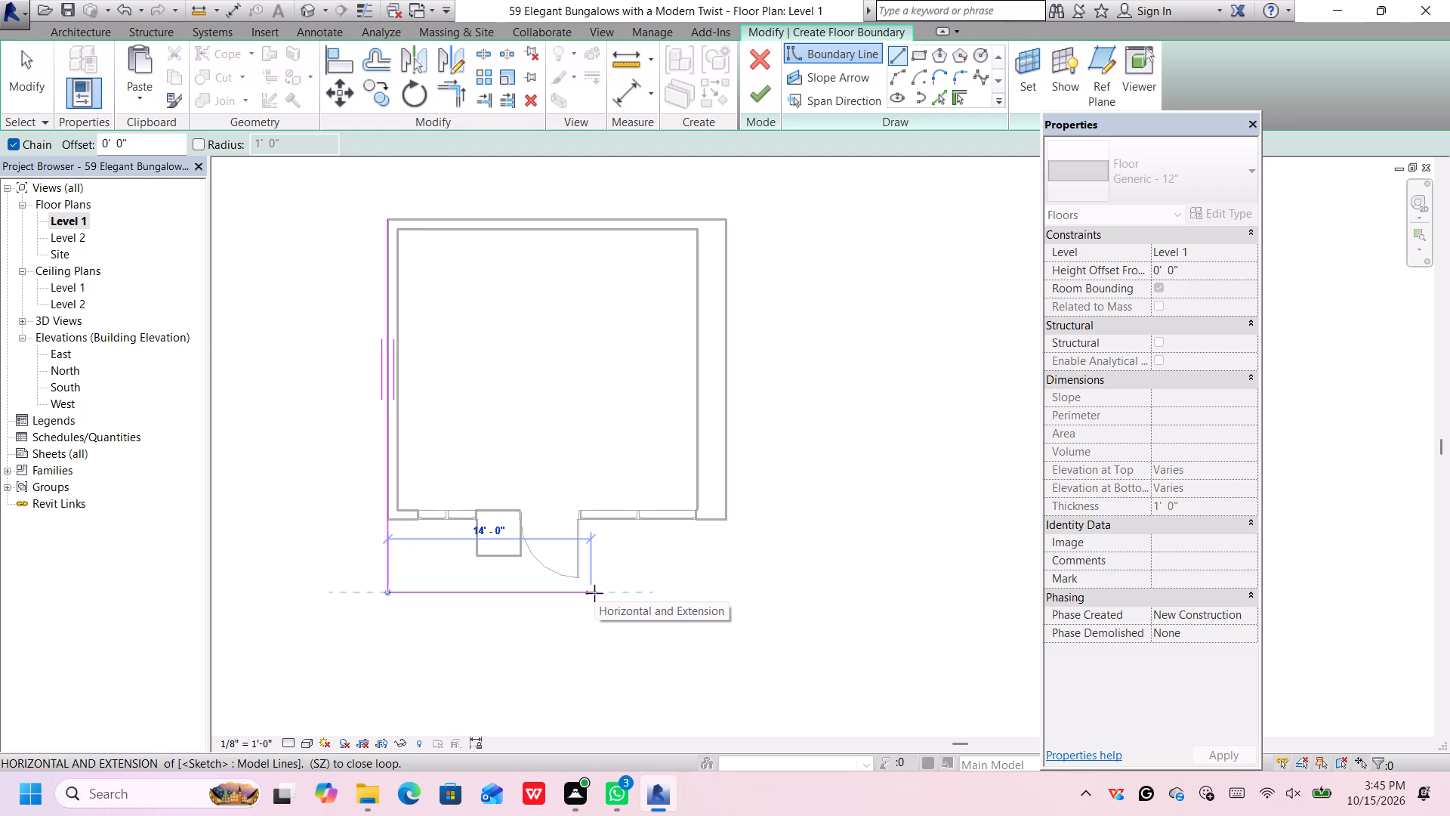
{"action": "left_click", "coordinate": [594, 593]}
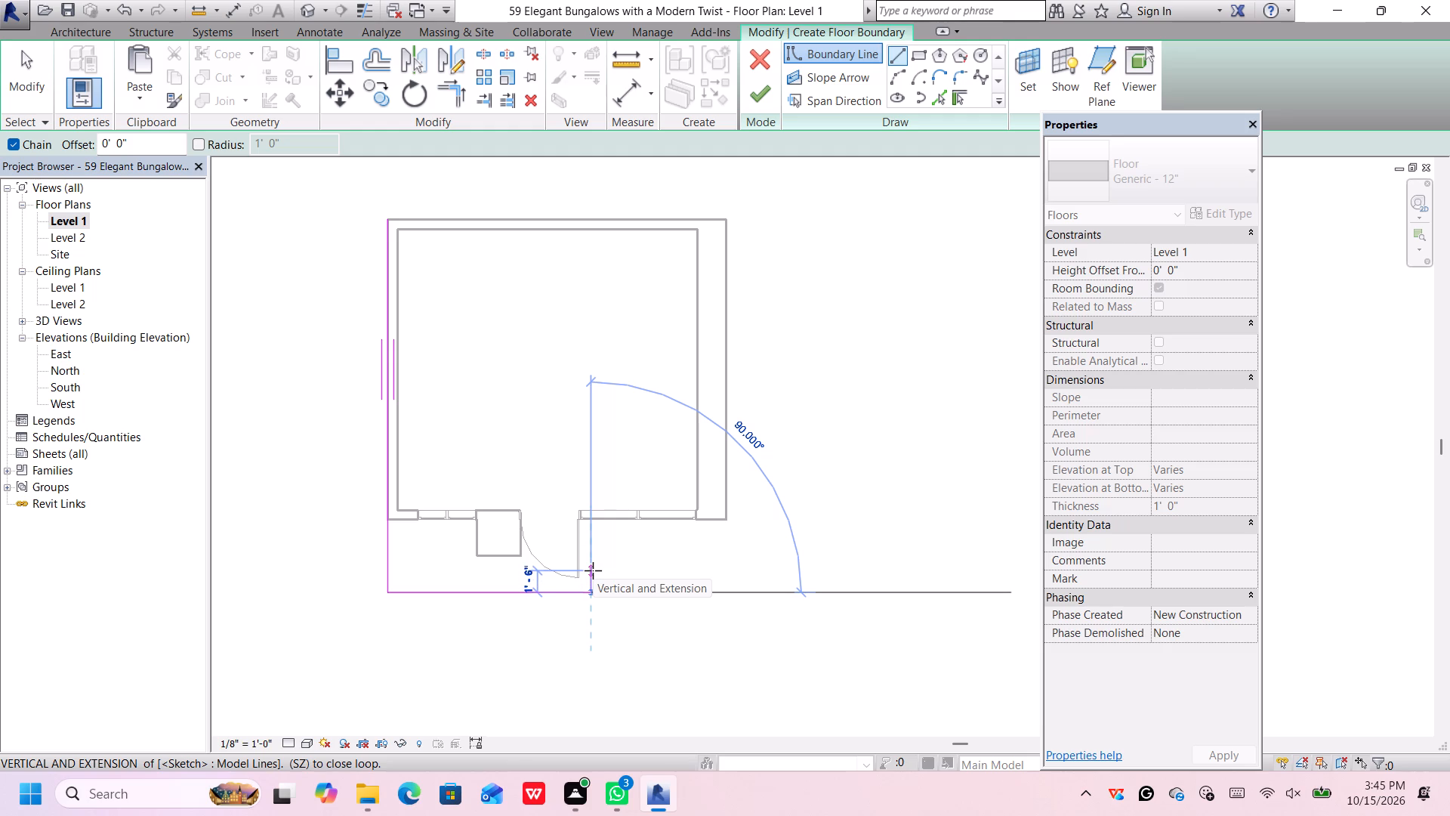
{"action": "left_click", "coordinate": [593, 571]}
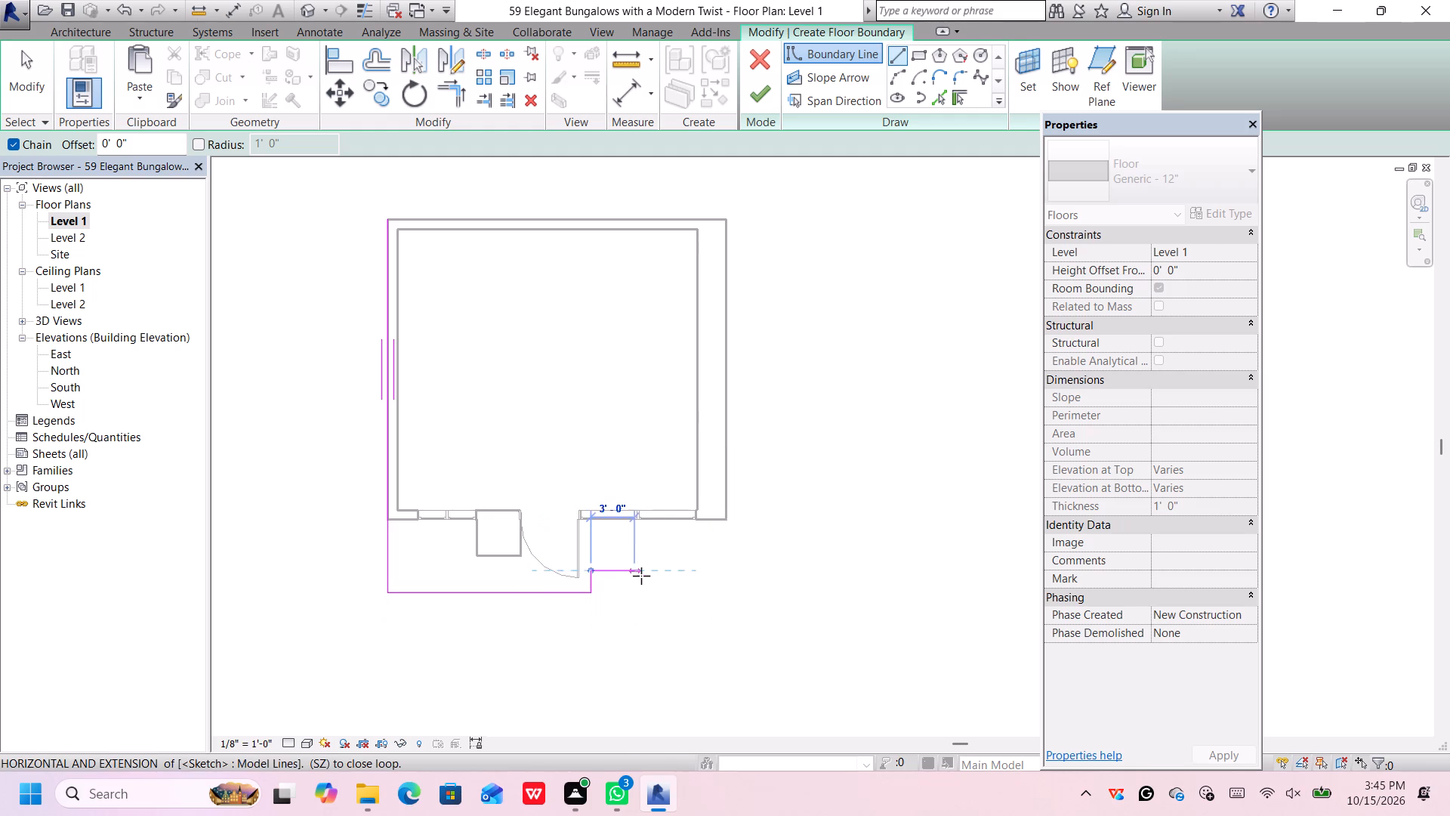
{"action": "left_click", "coordinate": [726, 571]}
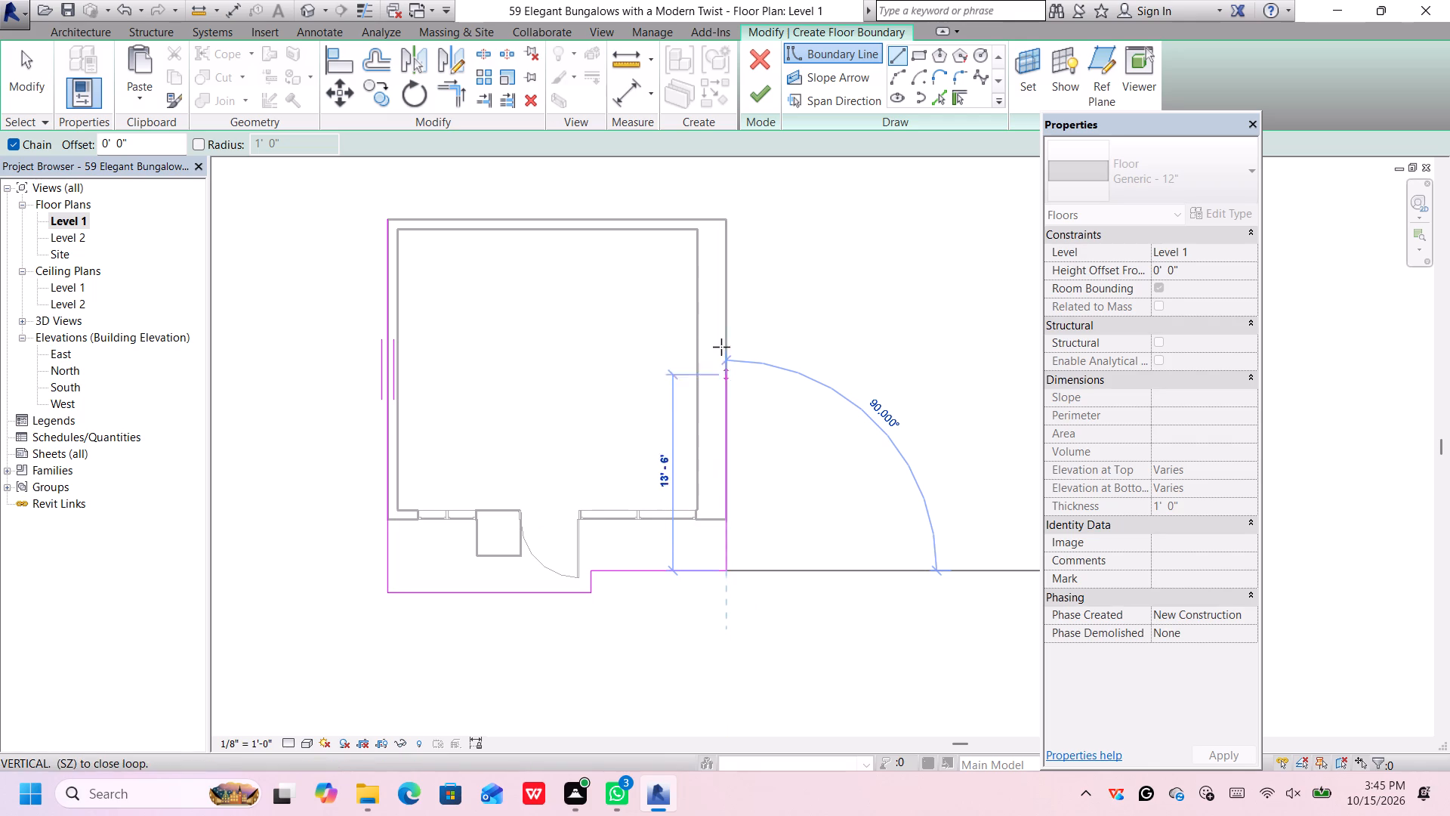
Close the floor boundary along the outer faces of the thick side wall and rear wall, and finish the Generic - 12" floor.
{"action": "left_click", "coordinate": [727, 220]}
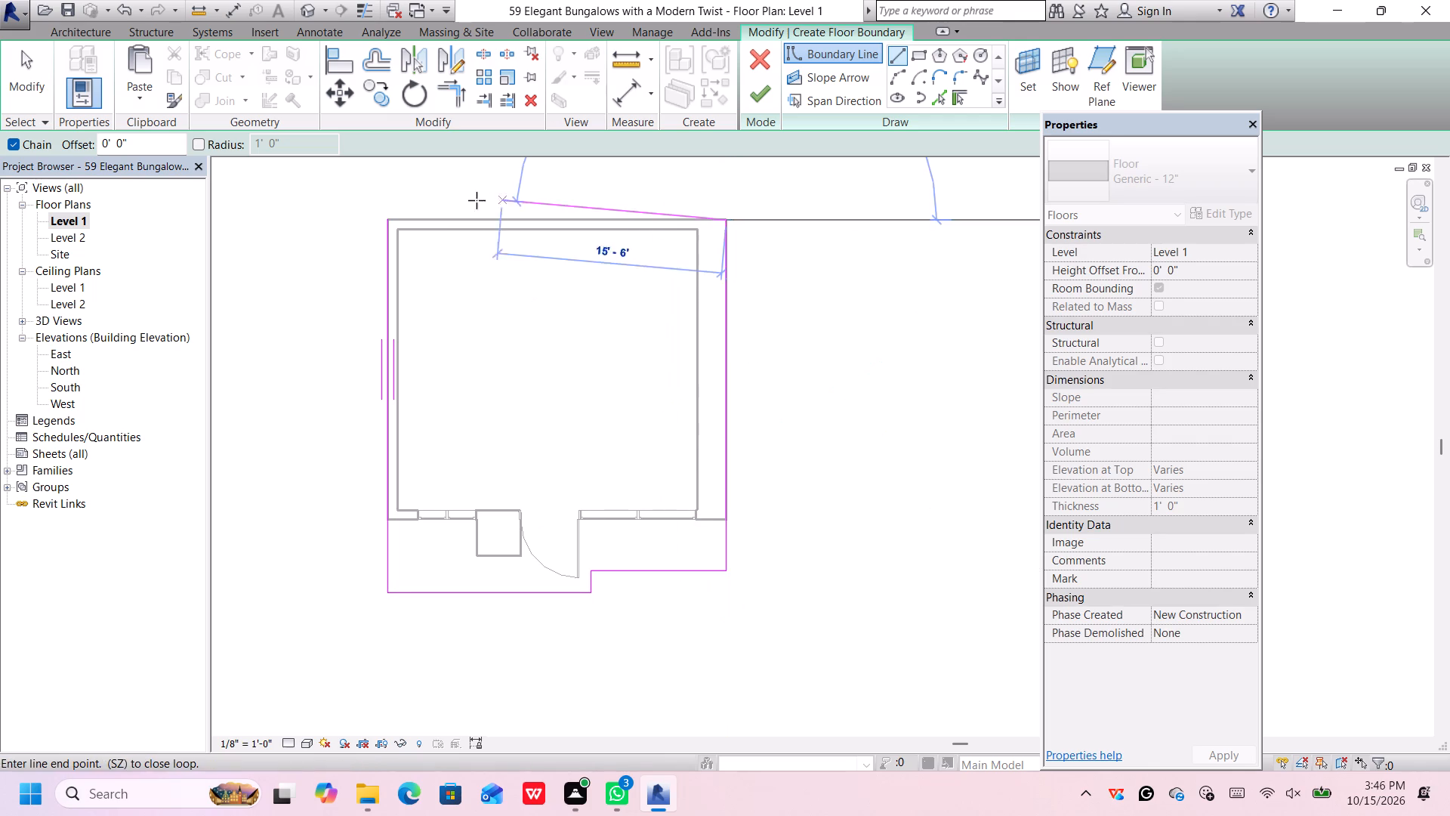
{"action": "left_click", "coordinate": [392, 219]}
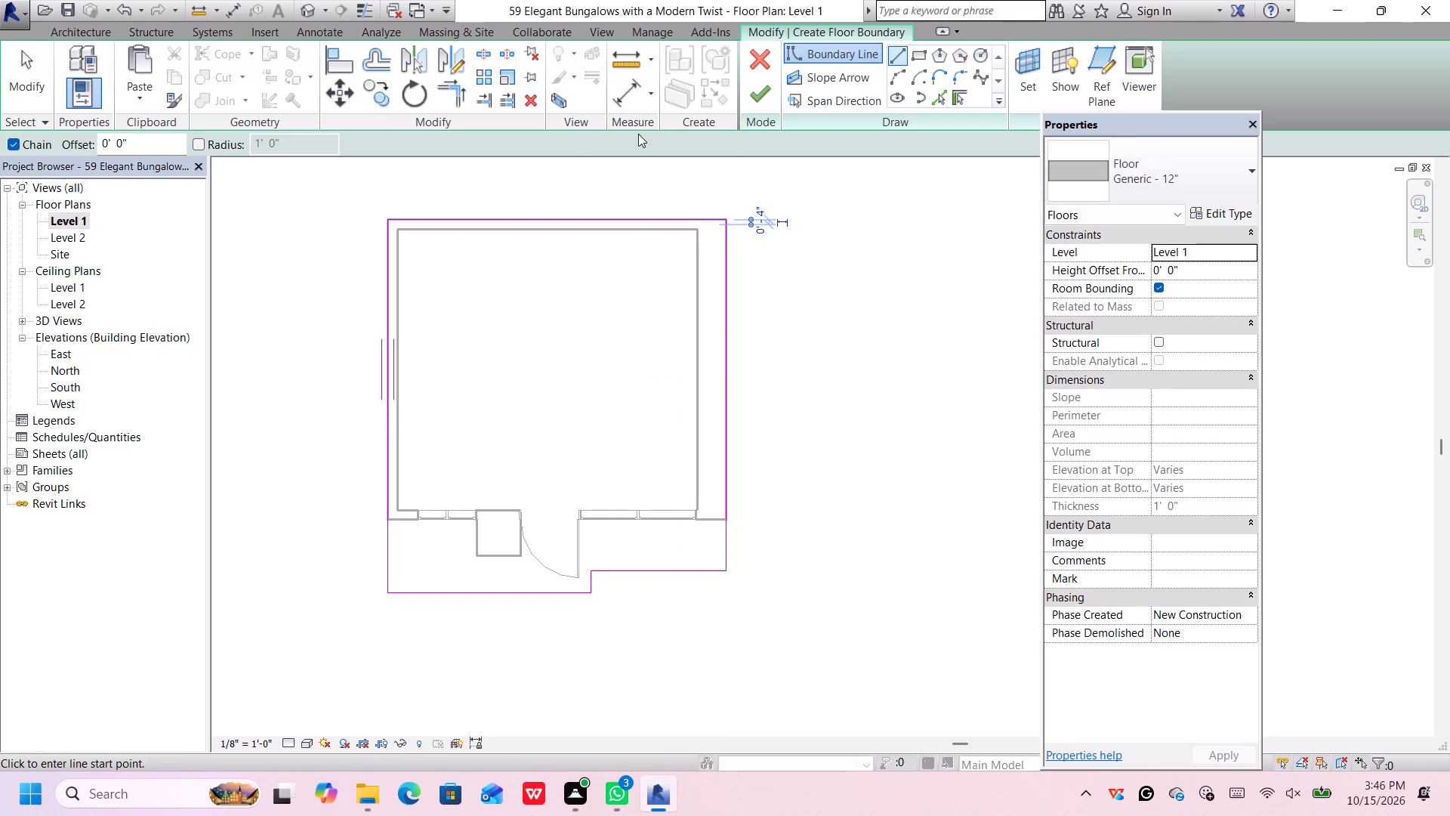
{"action": "left_click", "coordinate": [748, 104]}
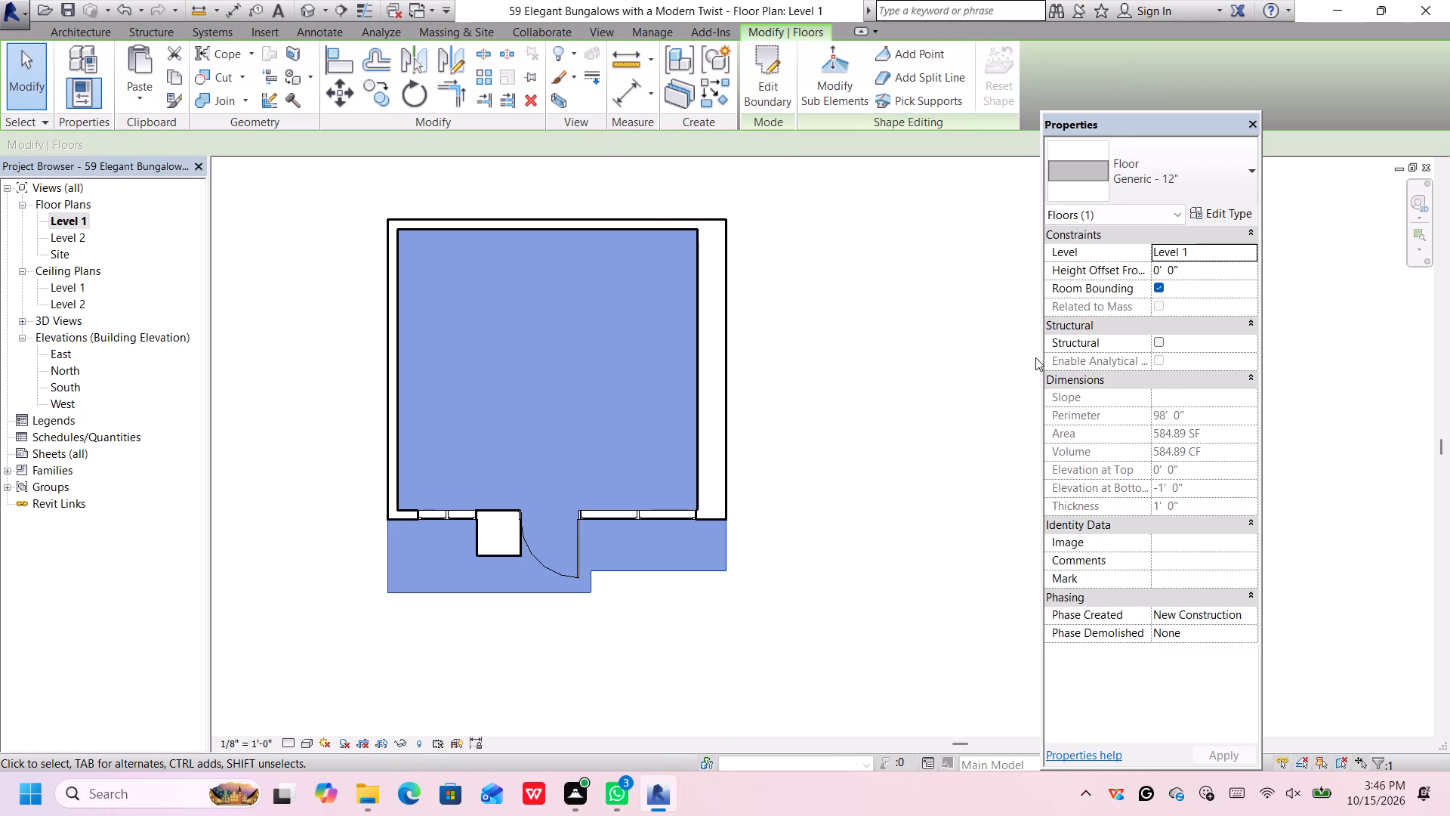
Reopen the new floor's boundary sketch for editing in an isometric 3D view.
{"action": "left_click", "coordinate": [309, 12]}
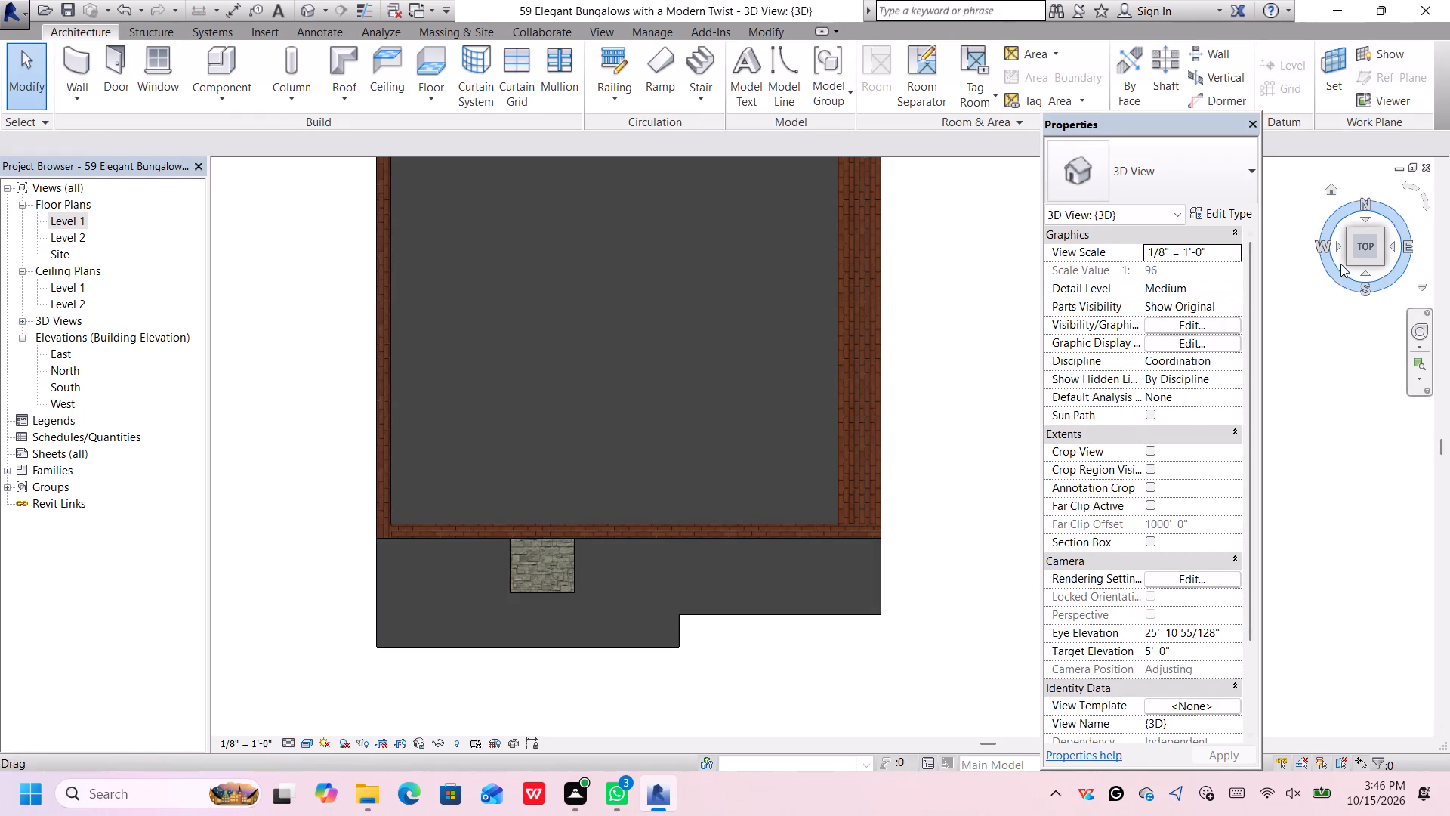
{"action": "left_click", "coordinate": [1348, 261]}
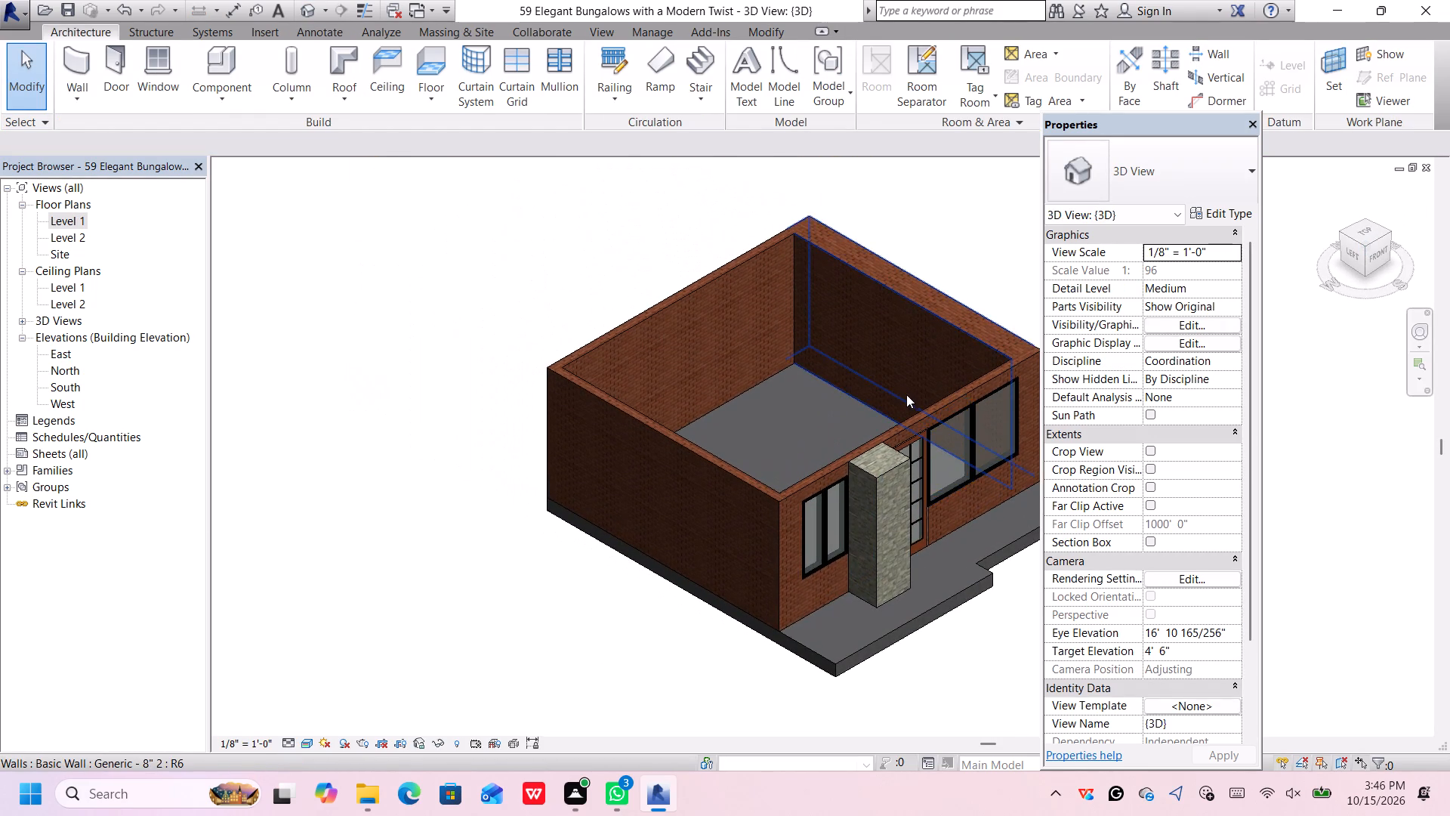
{"action": "scroll", "coordinate": [908, 386], "scroll_direction": "down", "scroll_amount": 2}
{"action": "middle_click_drag", "start_coordinate": [984, 566], "coordinate": [724, 515]}
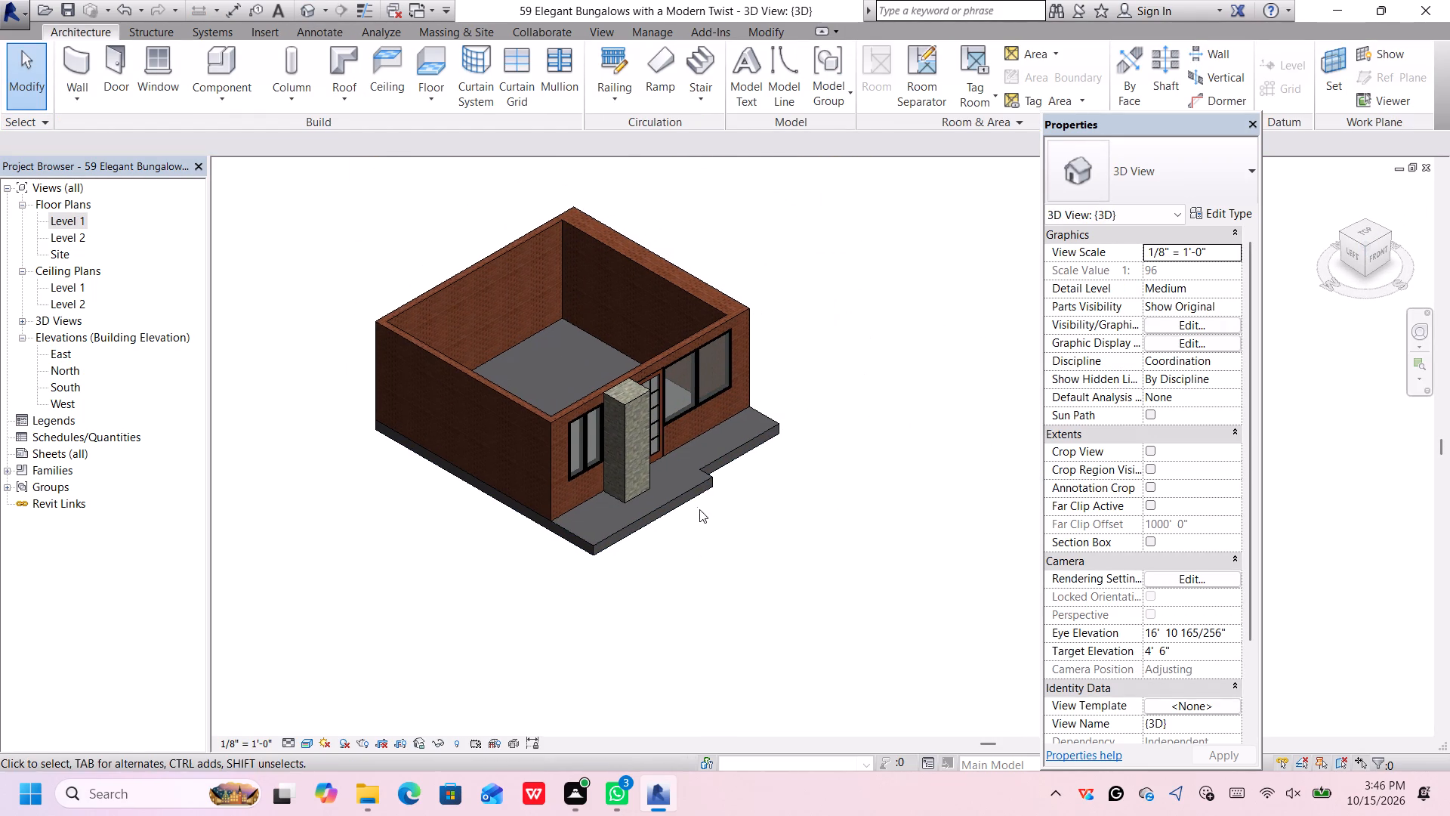
{"action": "scroll", "coordinate": [677, 486], "scroll_direction": "up", "scroll_amount": 3}
{"action": "left_click", "coordinate": [681, 508]}
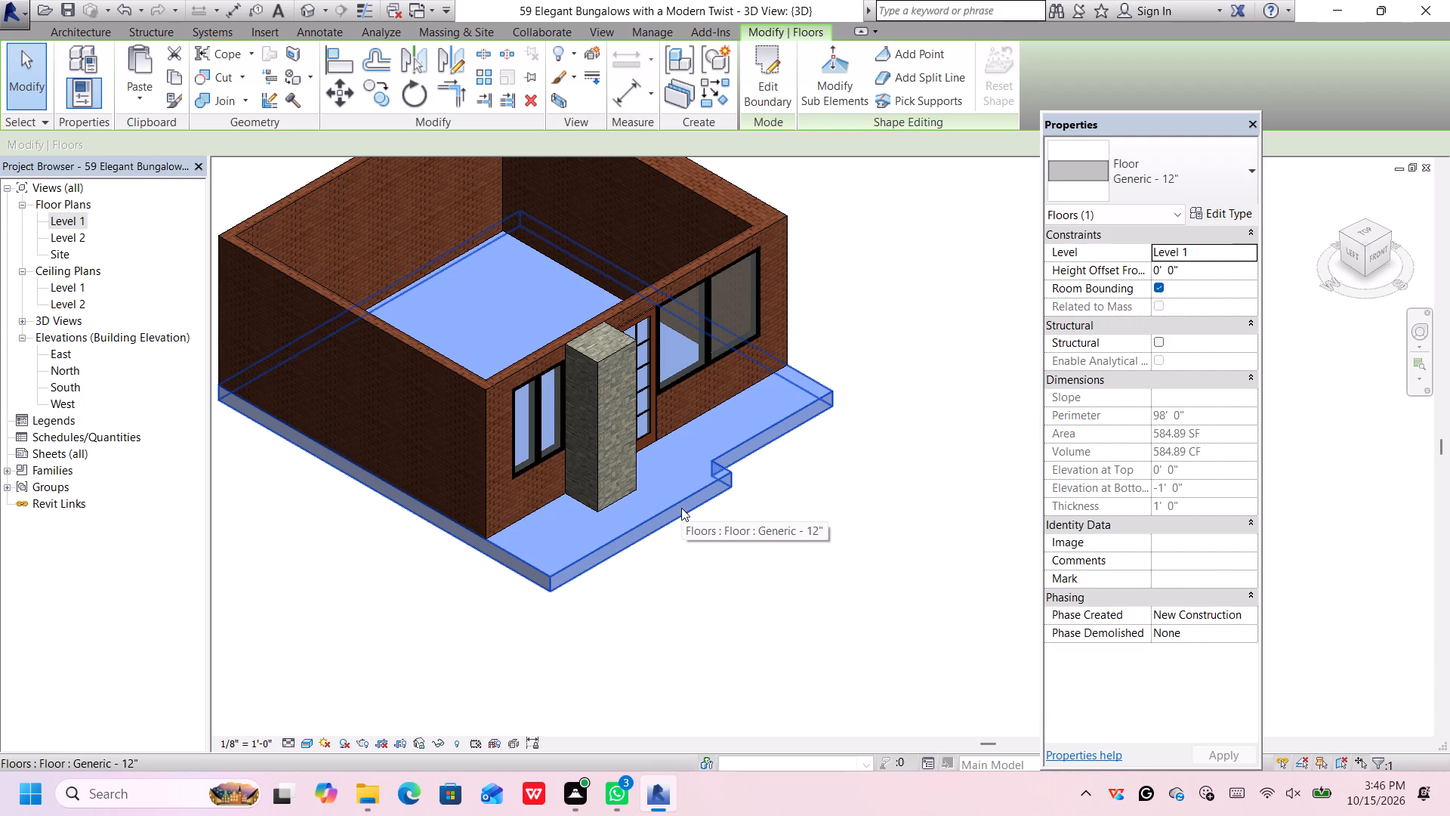
{"action": "scroll", "coordinate": [681, 508], "scroll_direction": "down", "scroll_amount": 1}
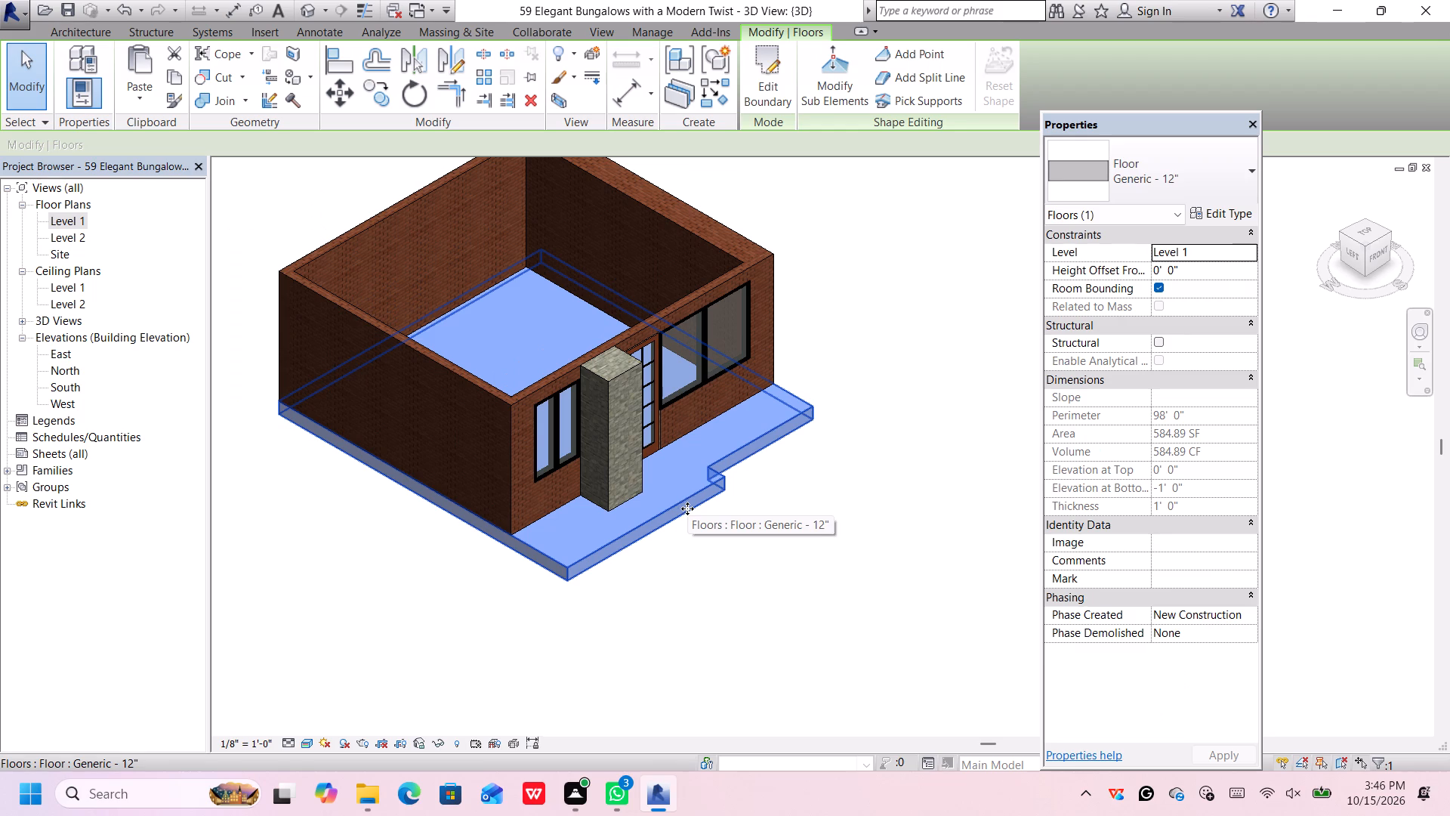
{"action": "double_click", "coordinate": [687, 507]}
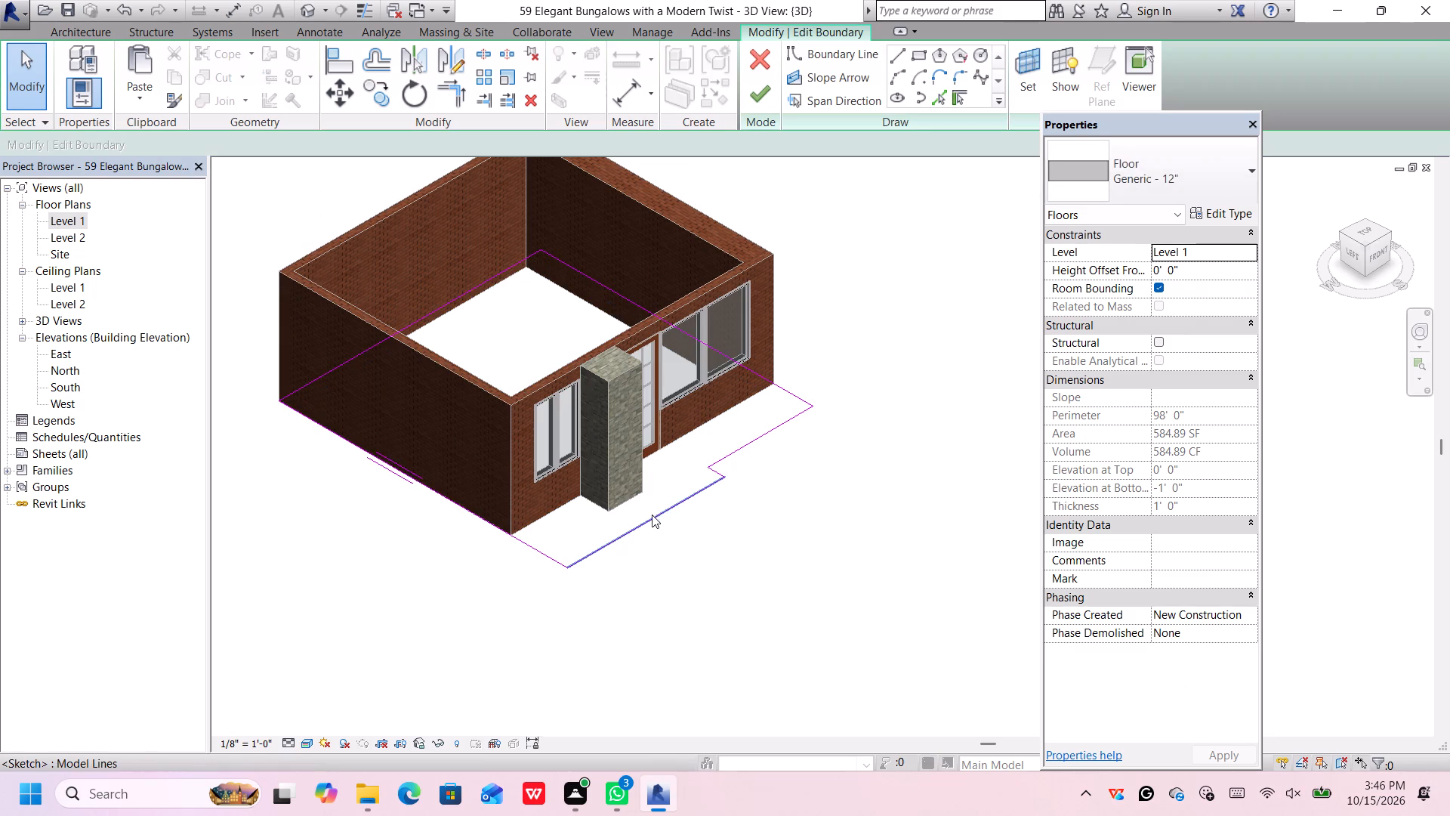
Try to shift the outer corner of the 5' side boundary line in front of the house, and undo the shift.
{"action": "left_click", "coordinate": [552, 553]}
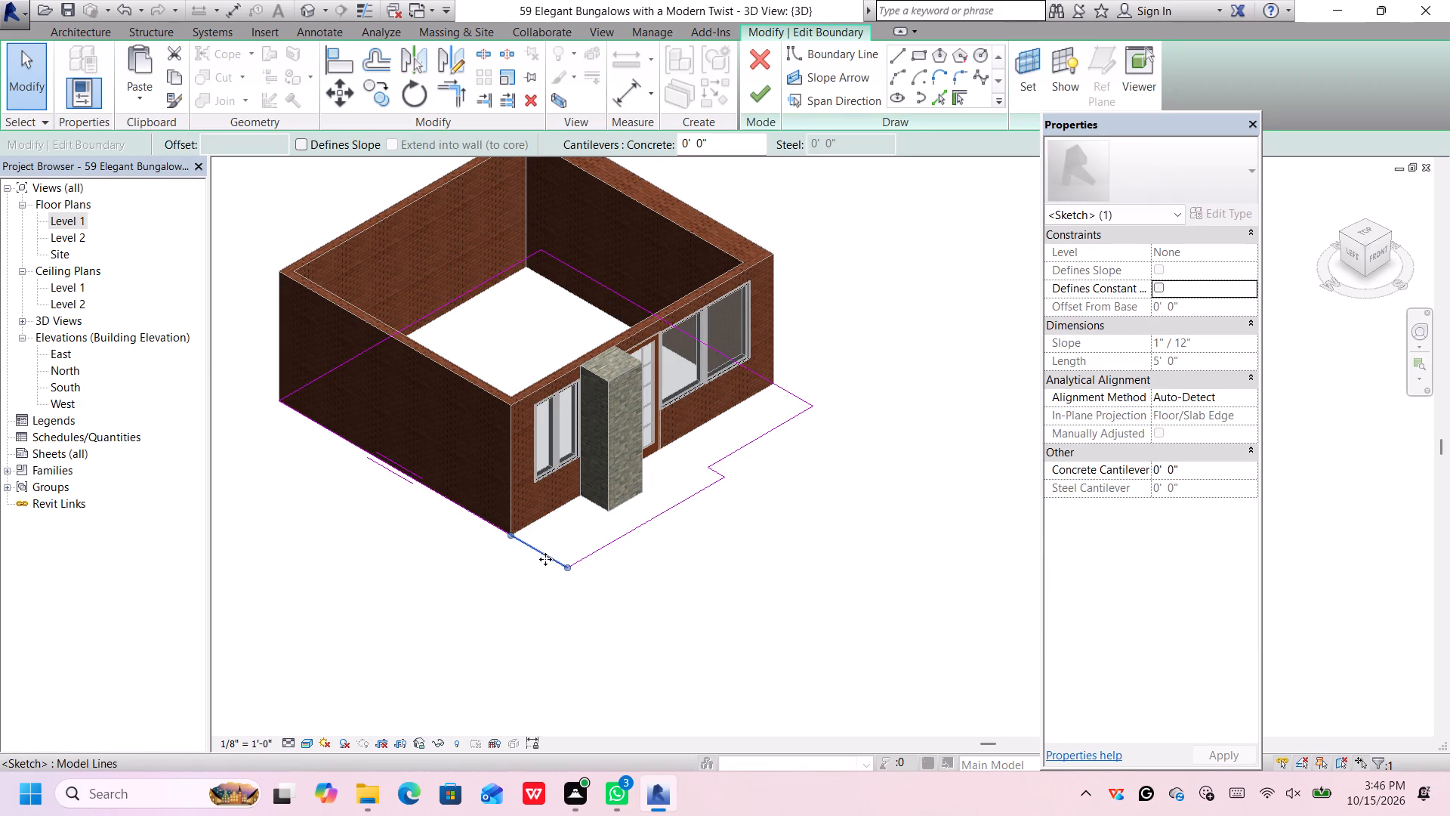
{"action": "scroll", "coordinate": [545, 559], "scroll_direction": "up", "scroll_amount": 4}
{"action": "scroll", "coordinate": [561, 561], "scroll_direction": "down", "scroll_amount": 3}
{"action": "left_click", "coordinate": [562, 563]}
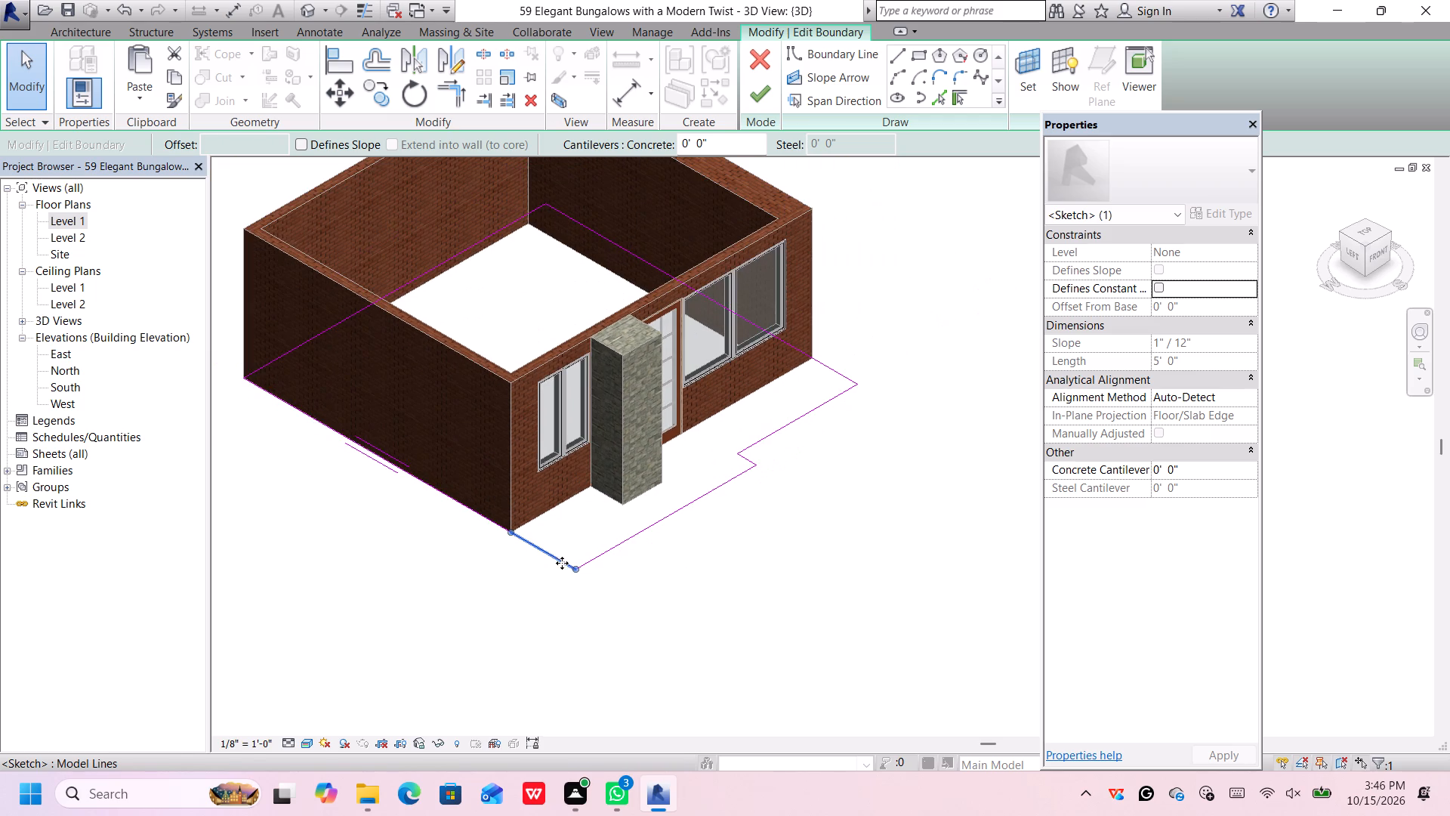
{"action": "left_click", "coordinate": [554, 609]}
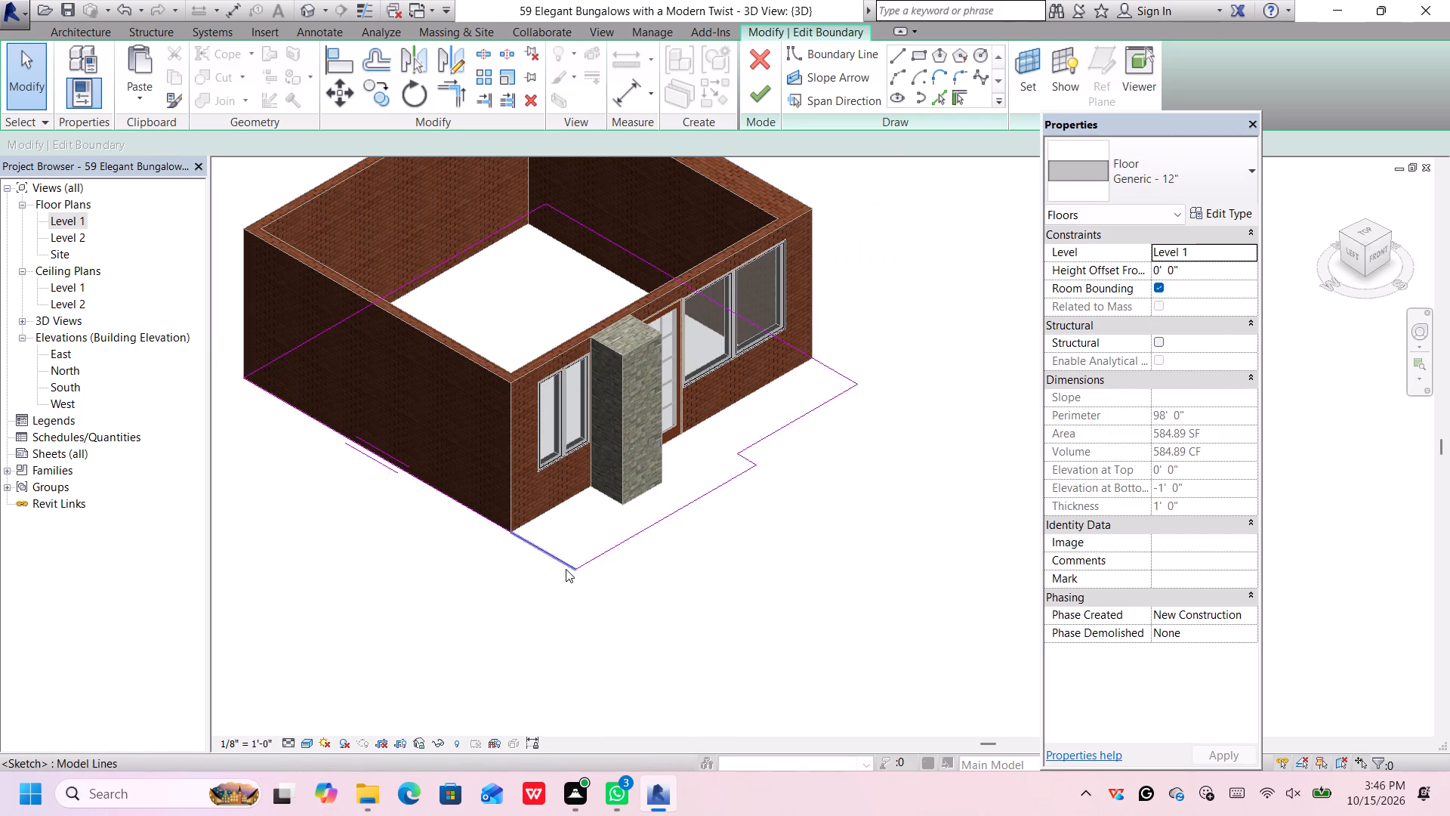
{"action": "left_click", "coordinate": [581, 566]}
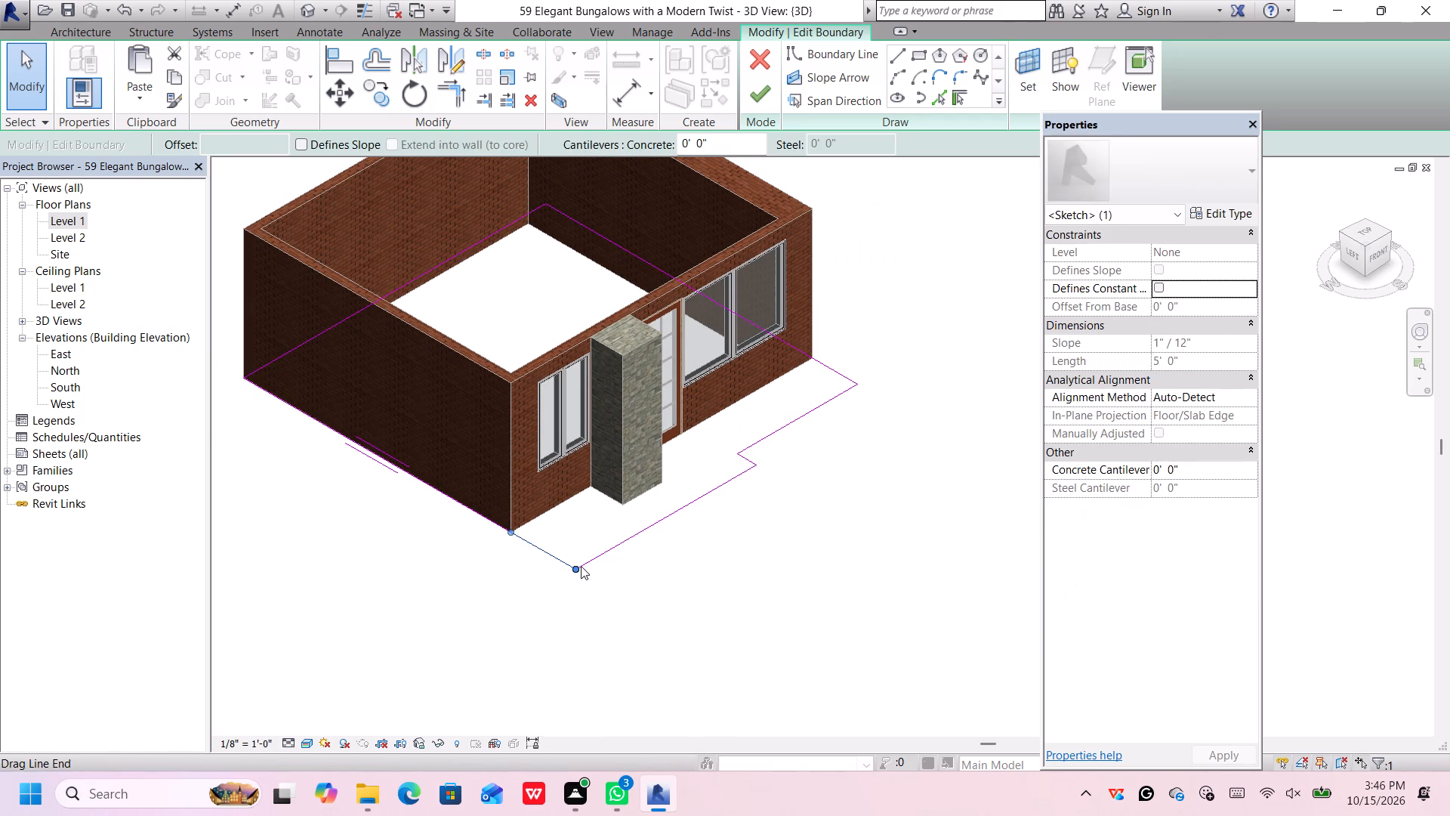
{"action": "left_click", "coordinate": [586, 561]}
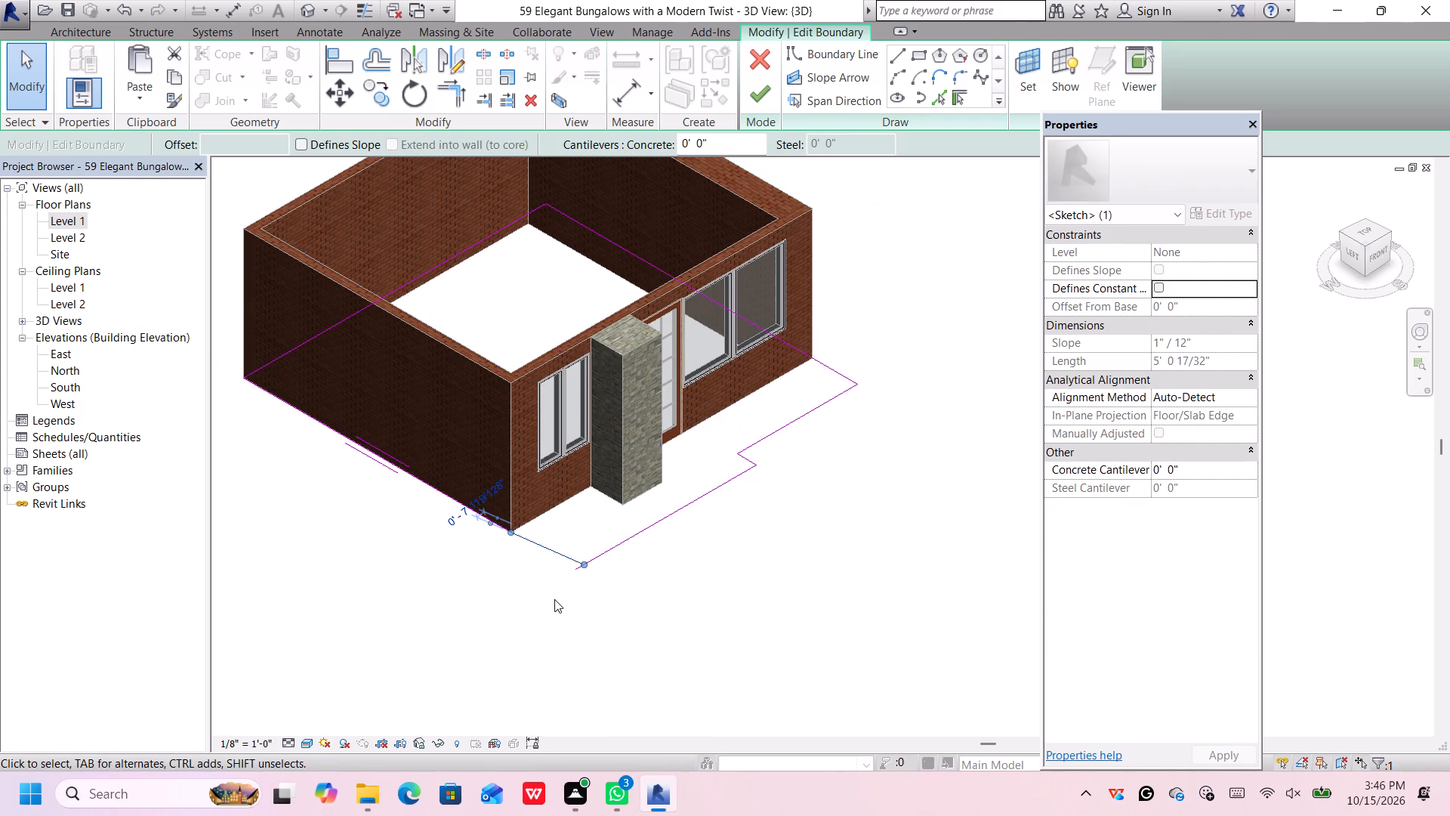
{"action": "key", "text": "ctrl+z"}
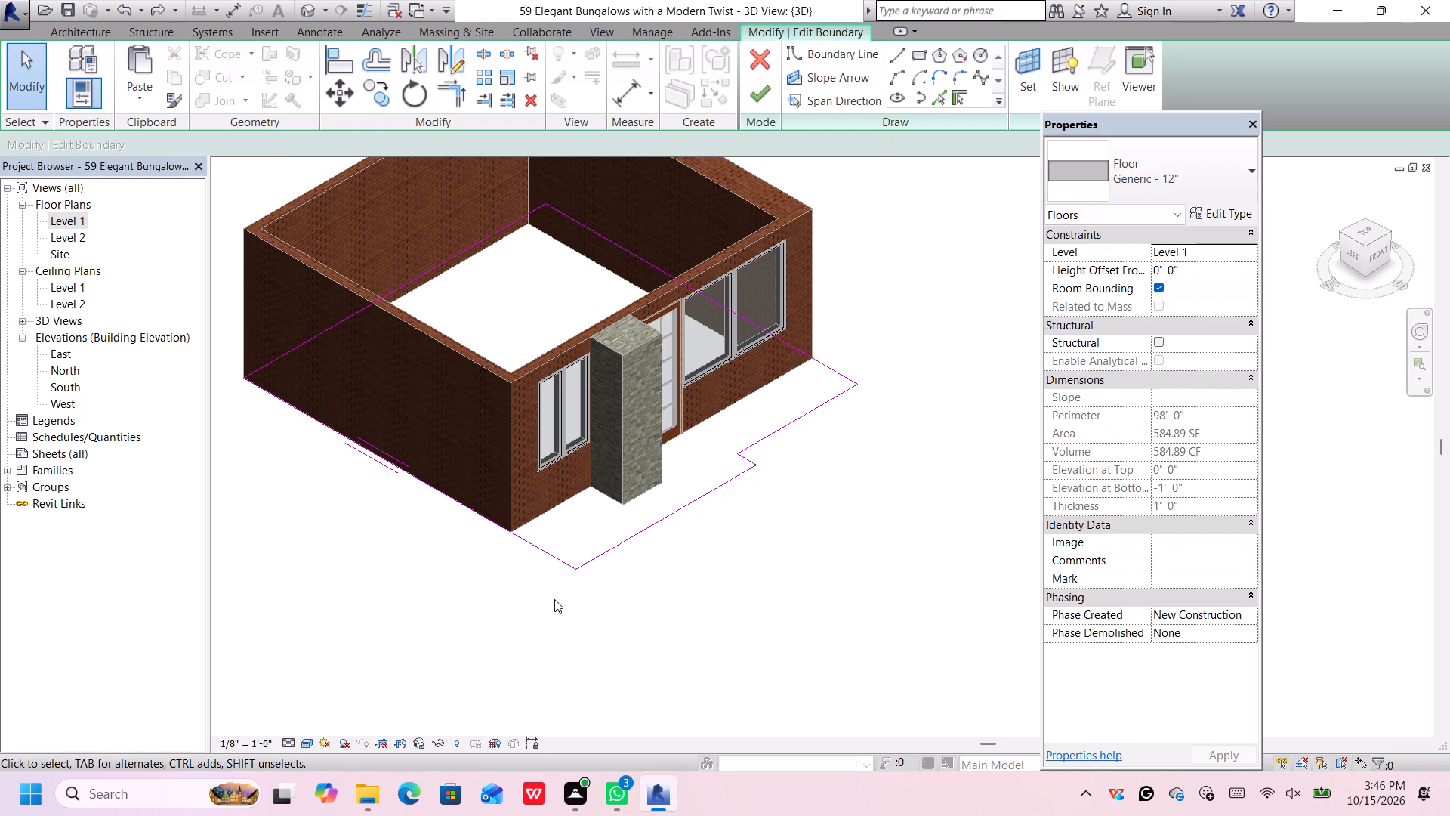
Select the 14' front boundary line to adjust its offset from the set-back part of the front edge.
{"action": "left_click", "coordinate": [635, 528]}
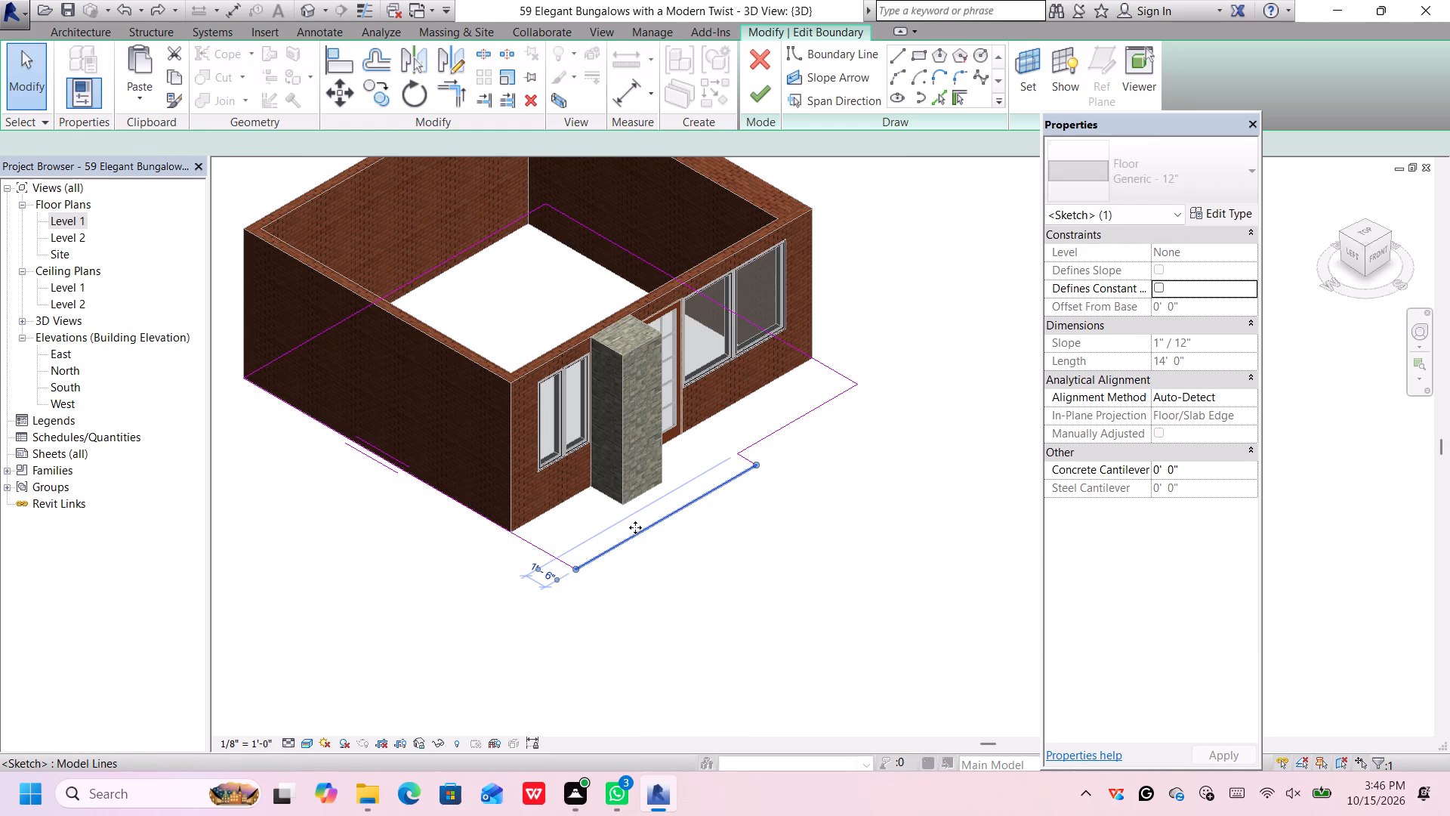
{"action": "scroll", "coordinate": [541, 570], "scroll_direction": "up", "scroll_amount": 5}
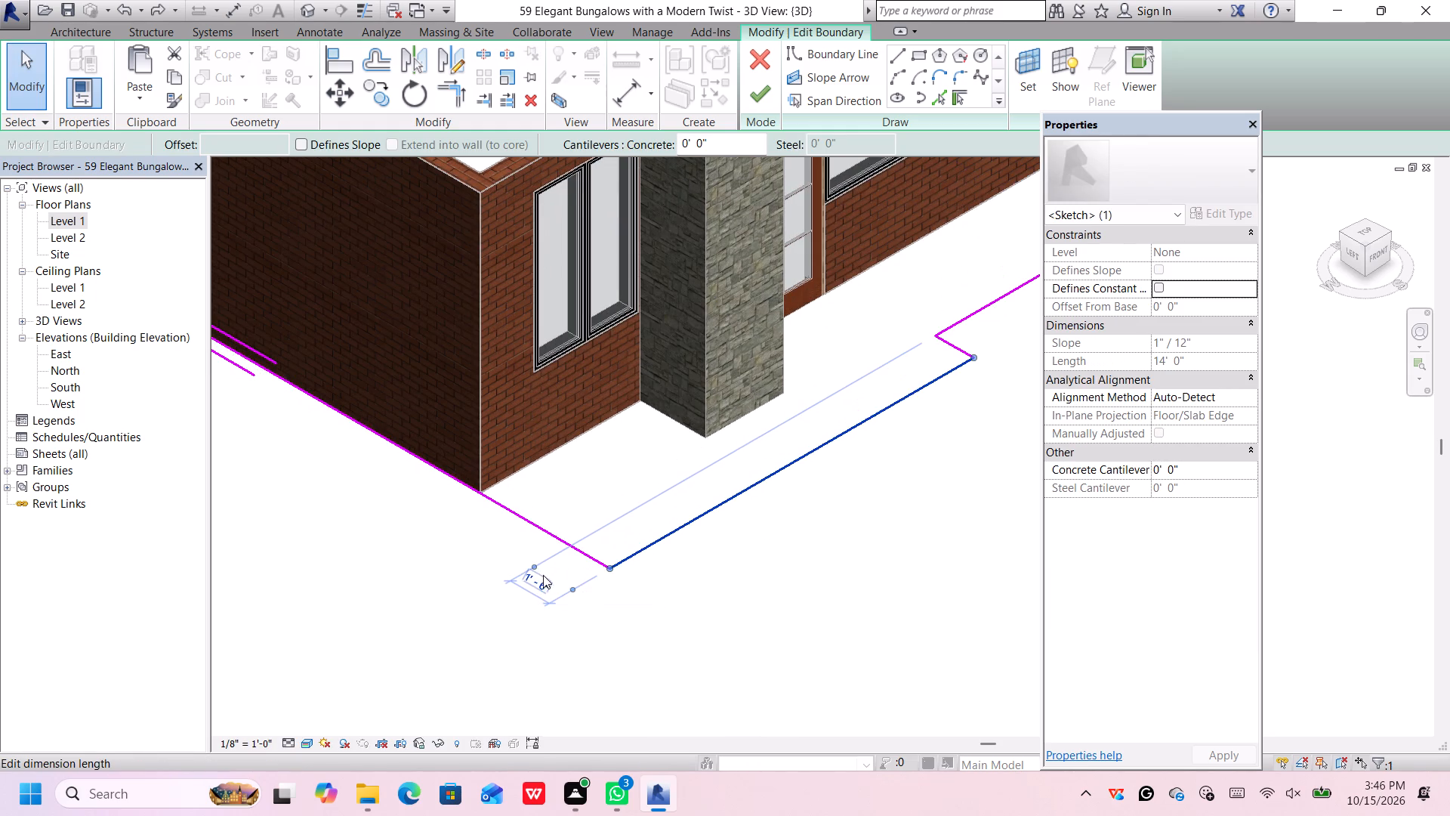
{"action": "scroll", "coordinate": [543, 575], "scroll_direction": "up", "scroll_amount": 2}
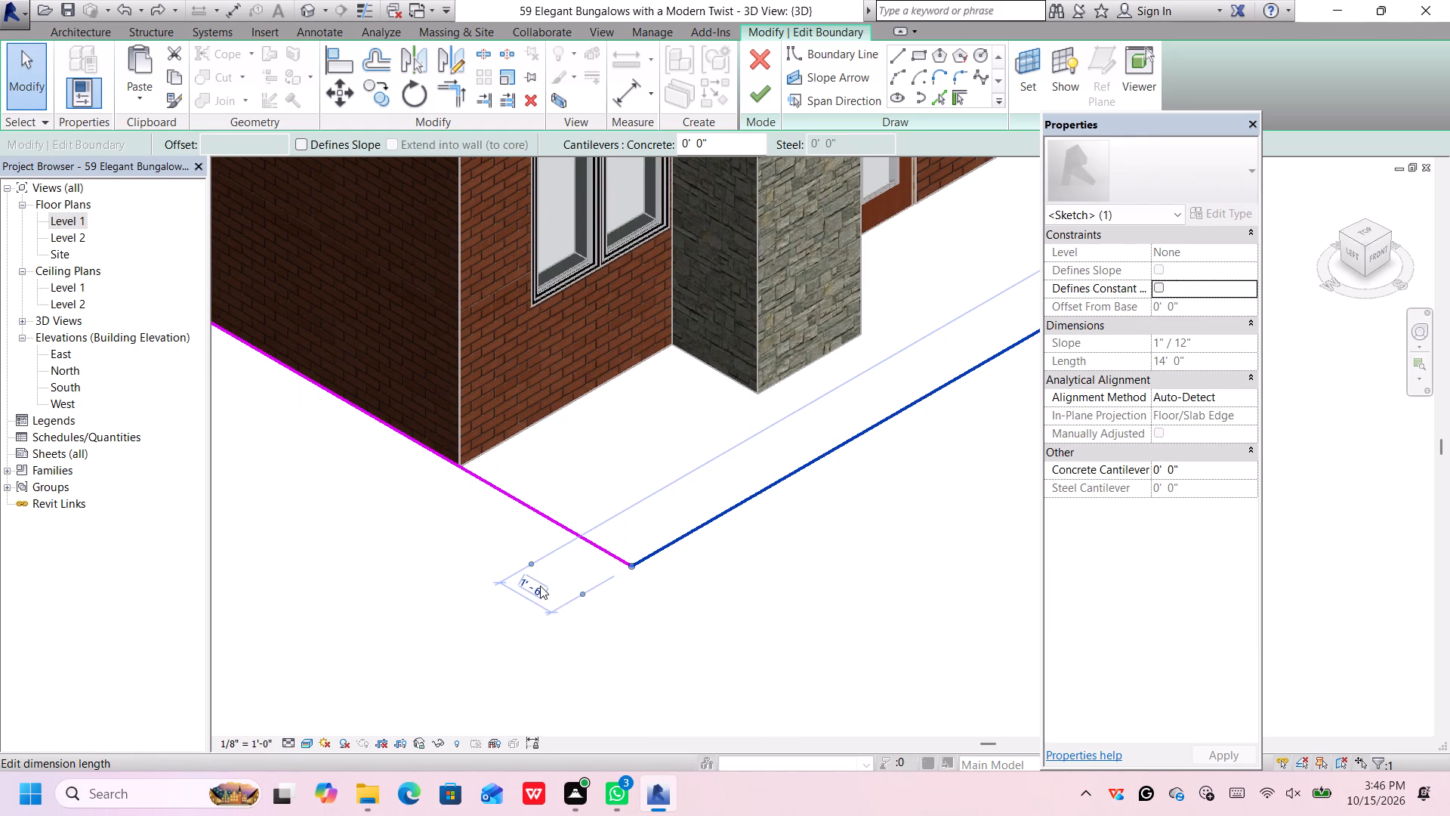
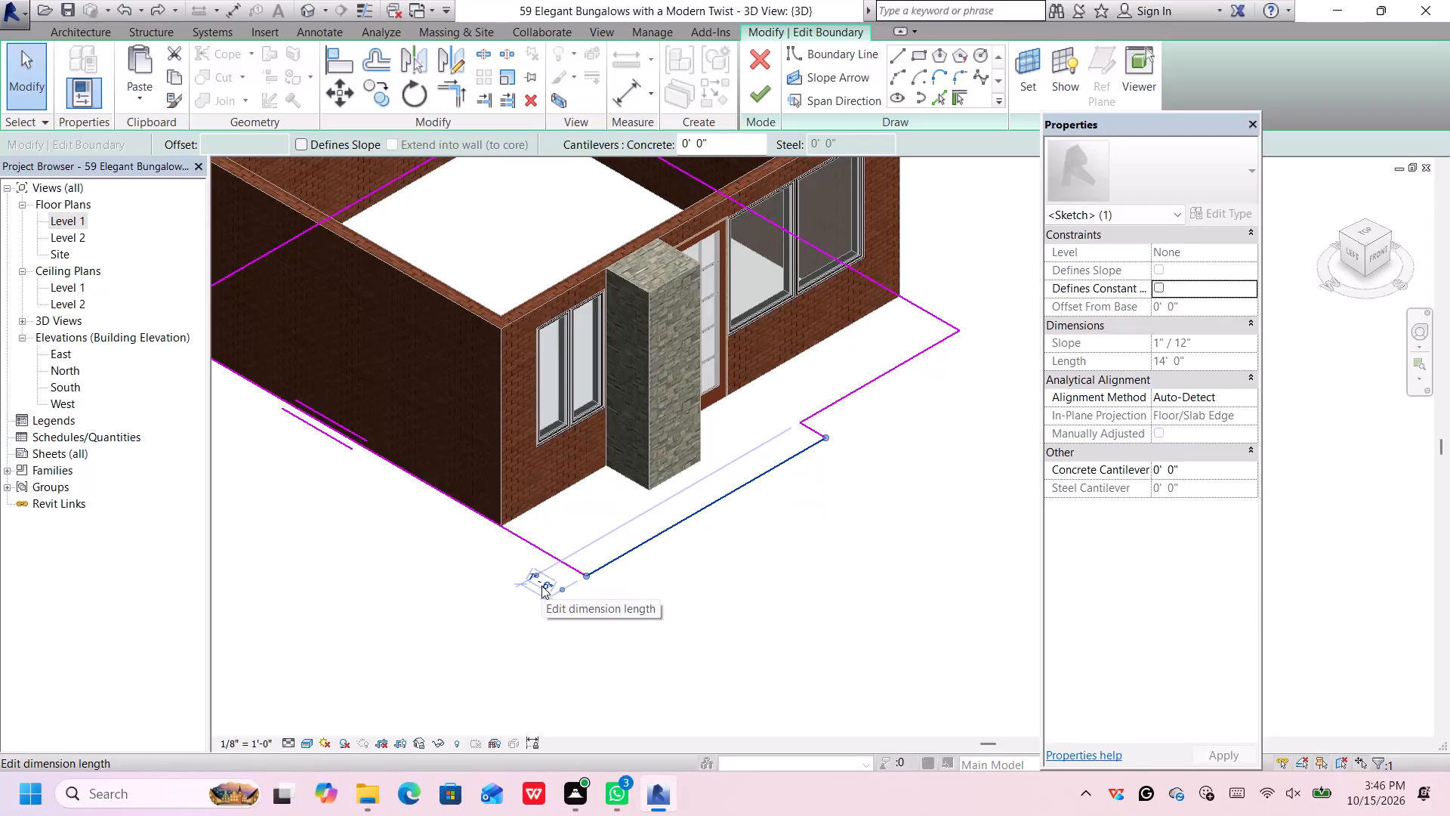
Set the offset between the floor sketch's projecting front boundary line and the recessed front line to 3'.
{"action": "key", "text": "3"}
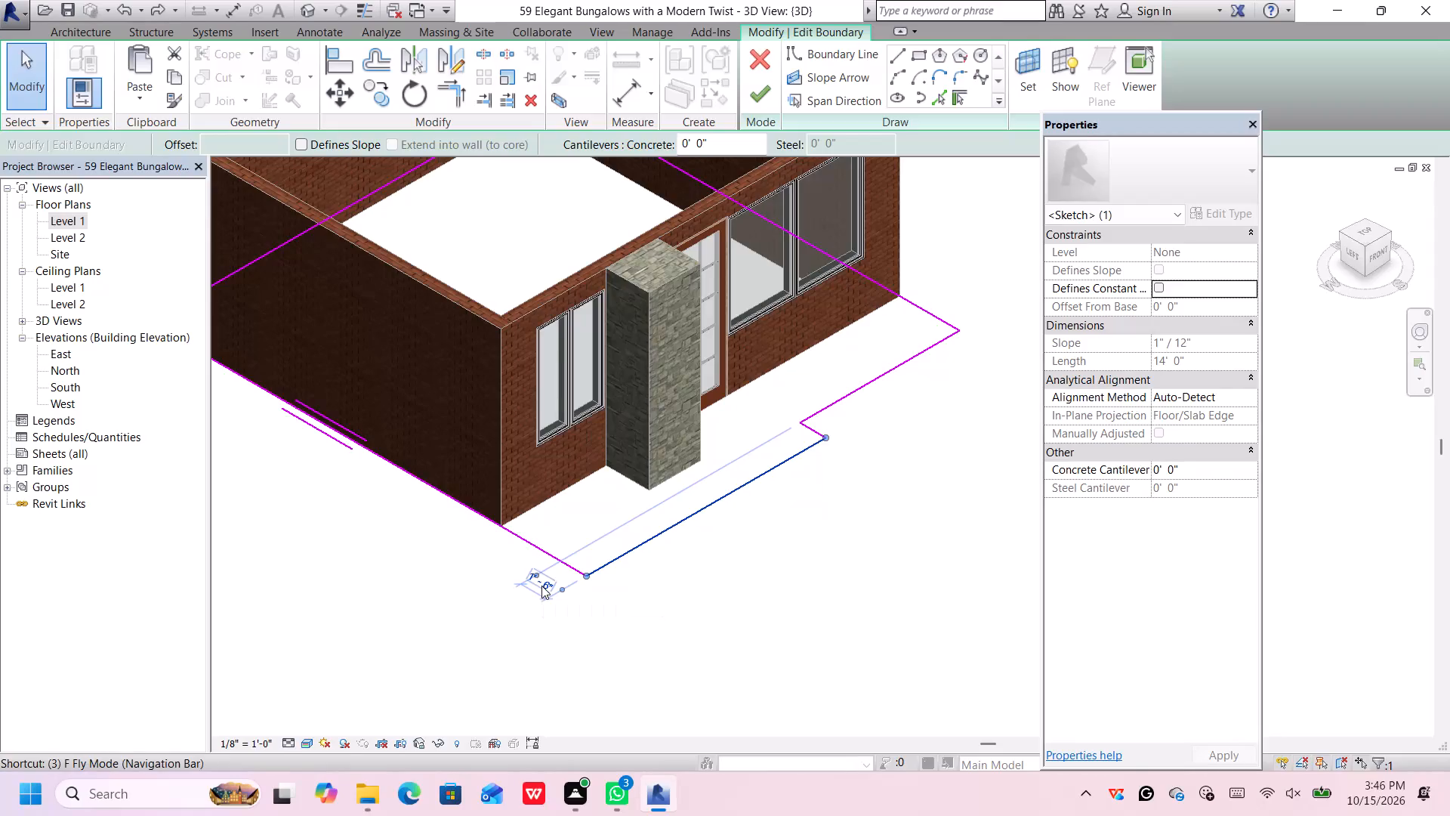
{"action": "left_click", "coordinate": [545, 579]}
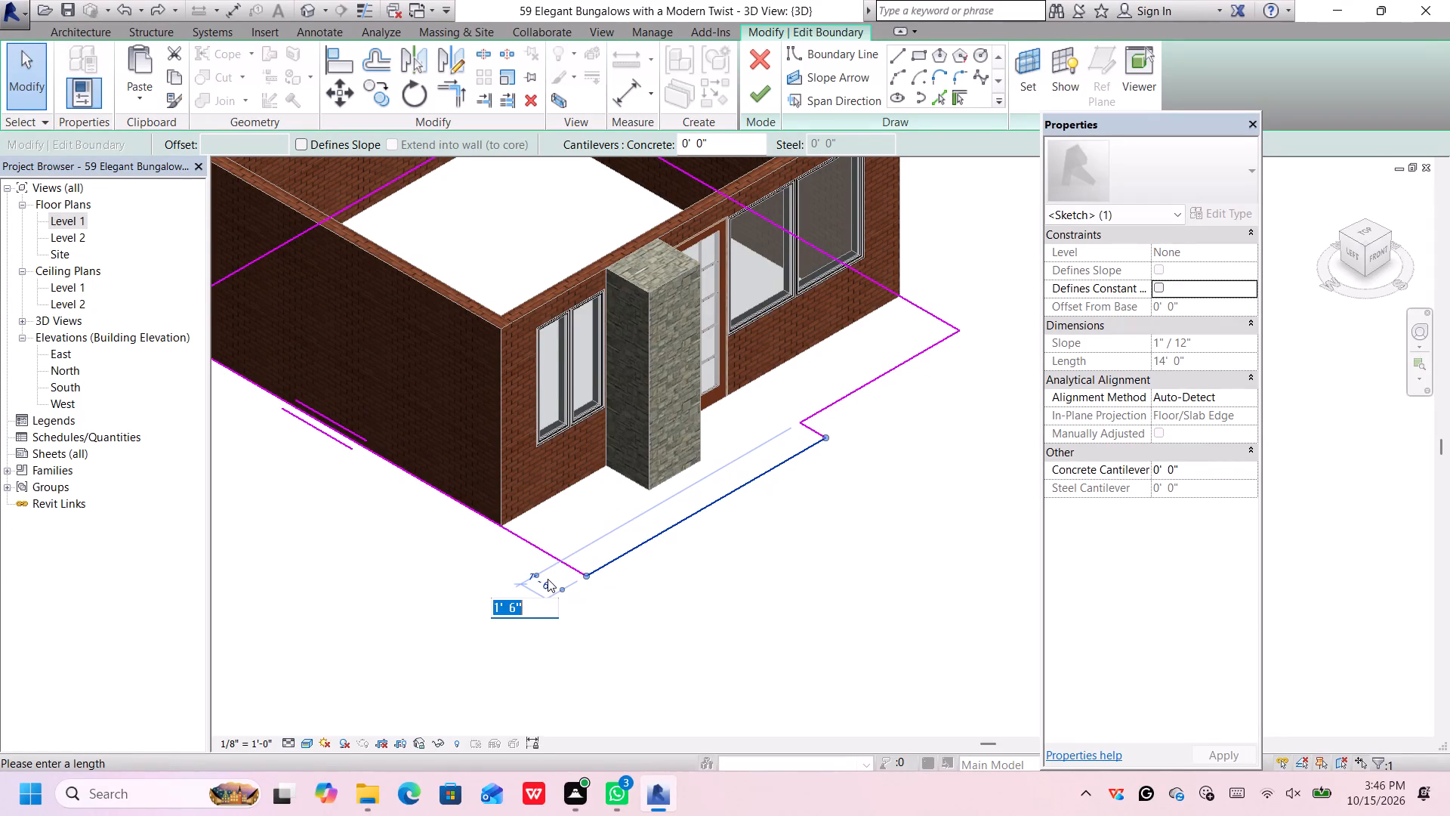
{"action": "type", "text": "3'"}
{"action": "key", "text": "Return"}
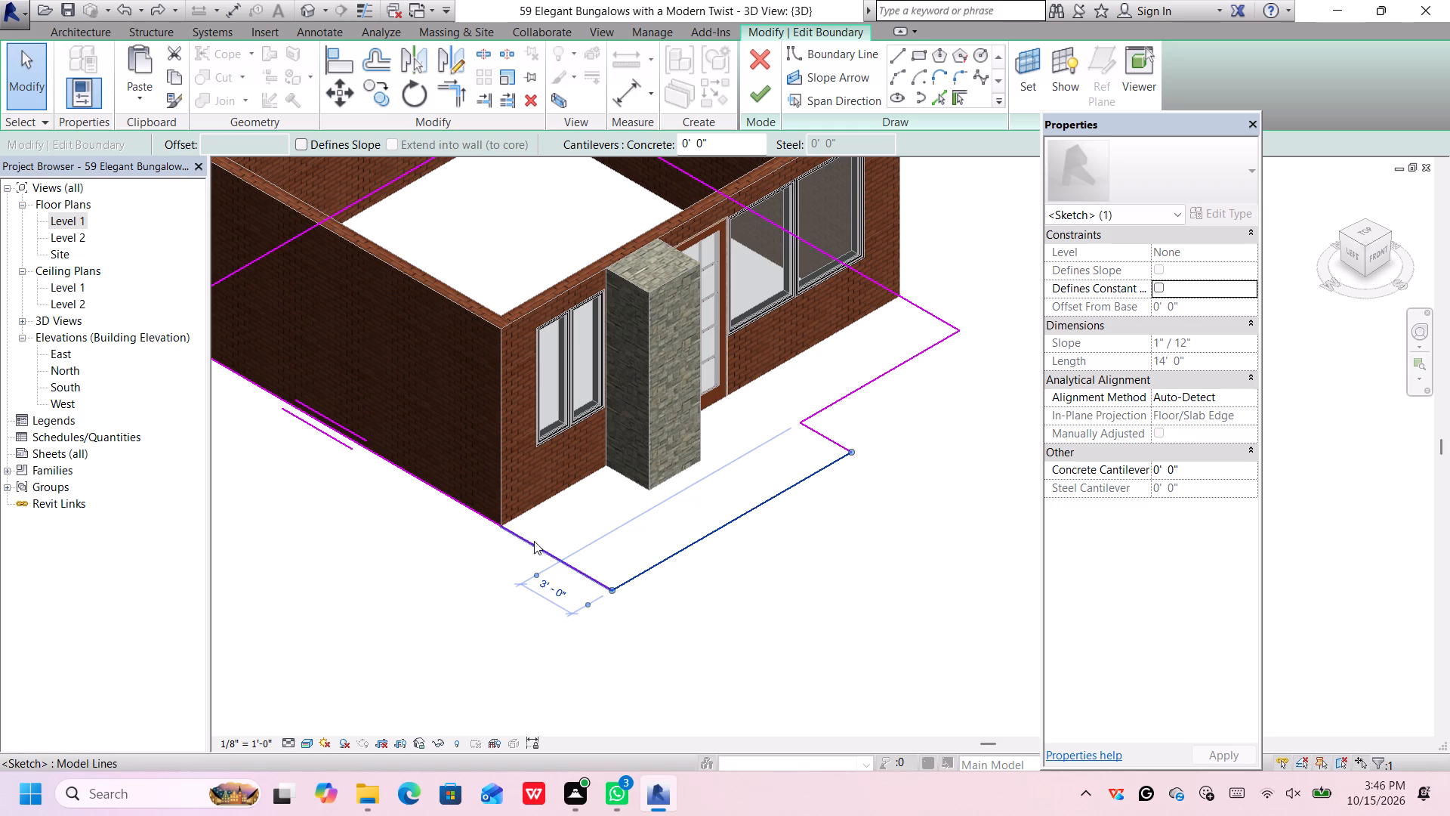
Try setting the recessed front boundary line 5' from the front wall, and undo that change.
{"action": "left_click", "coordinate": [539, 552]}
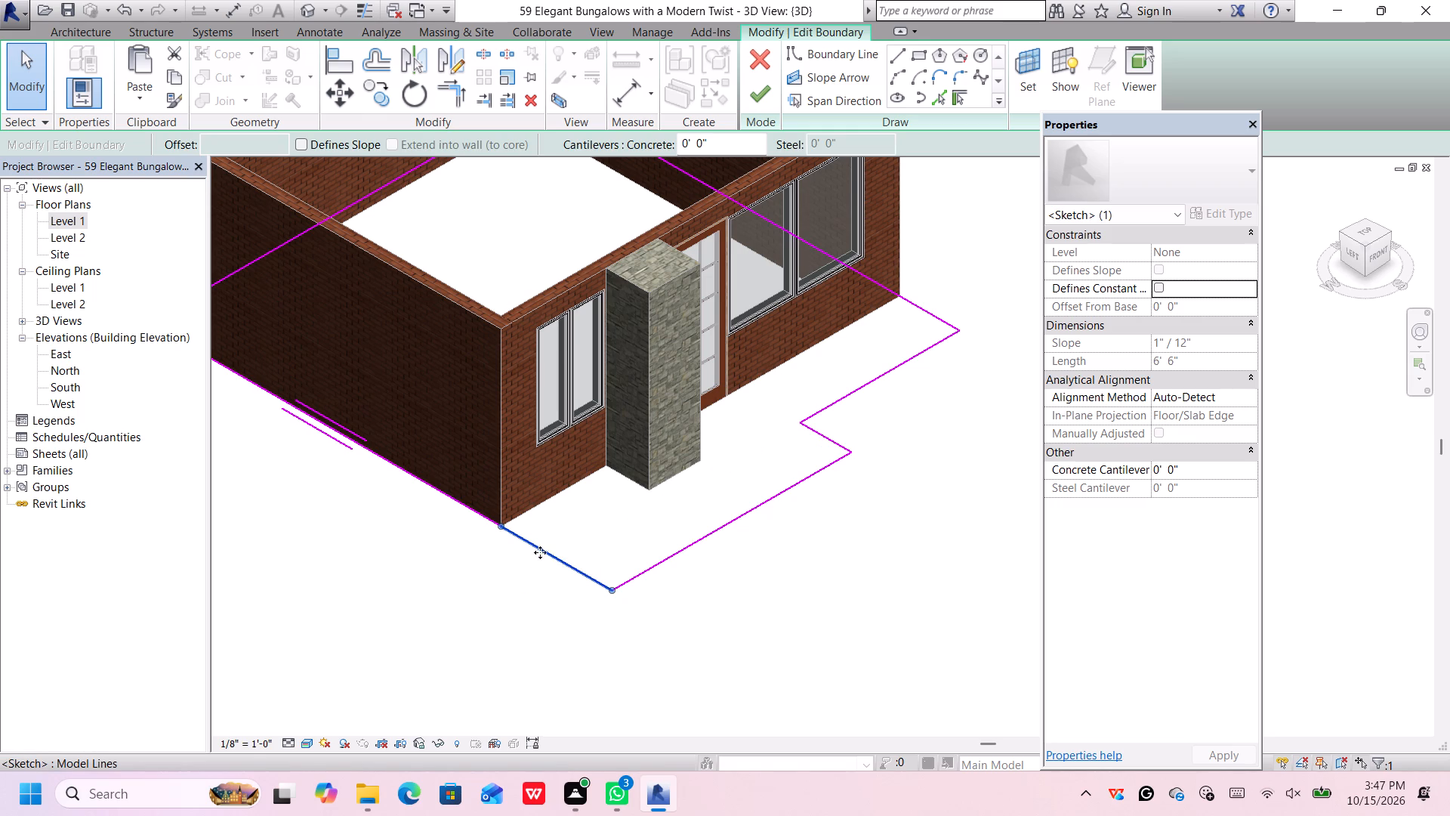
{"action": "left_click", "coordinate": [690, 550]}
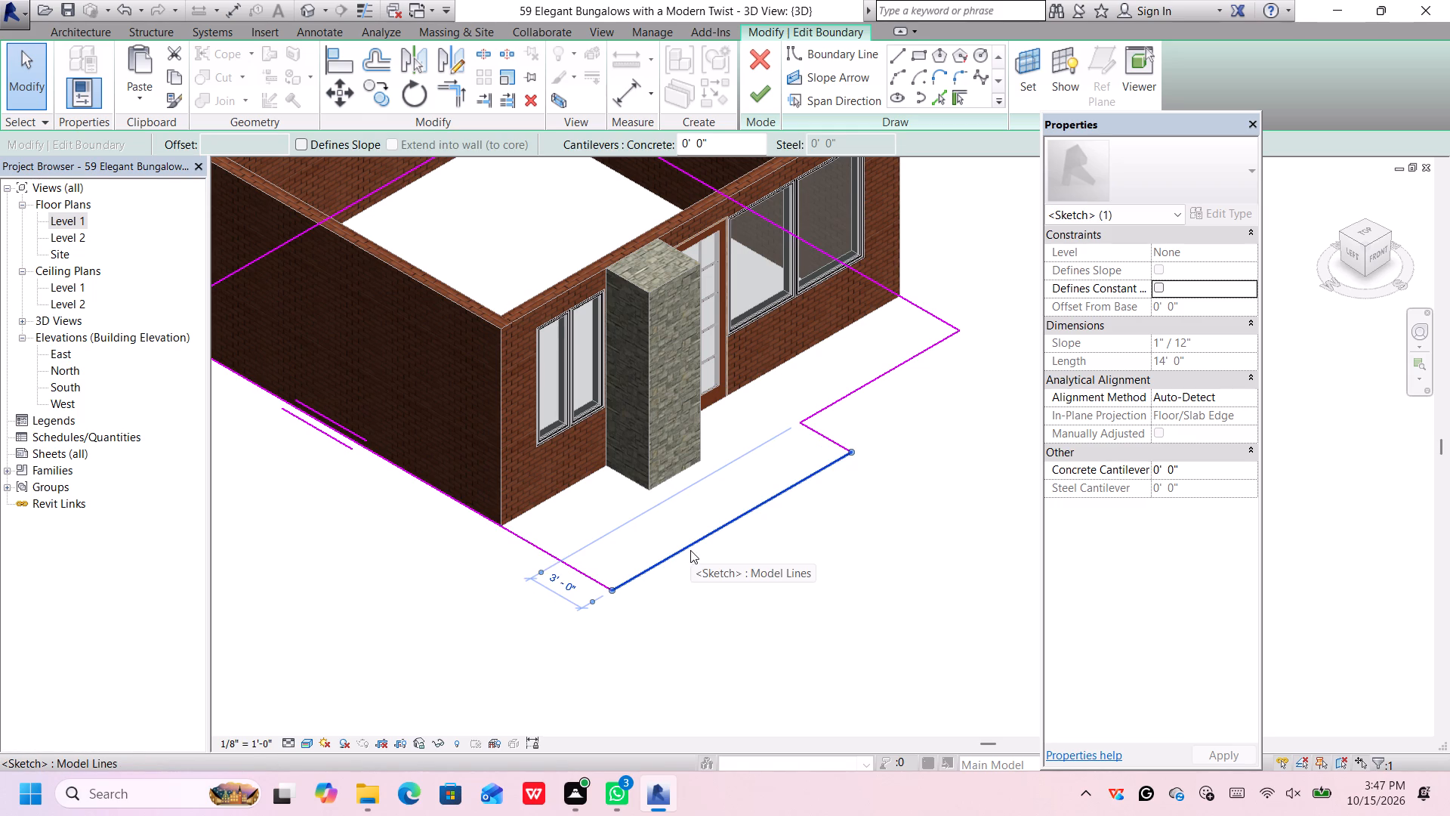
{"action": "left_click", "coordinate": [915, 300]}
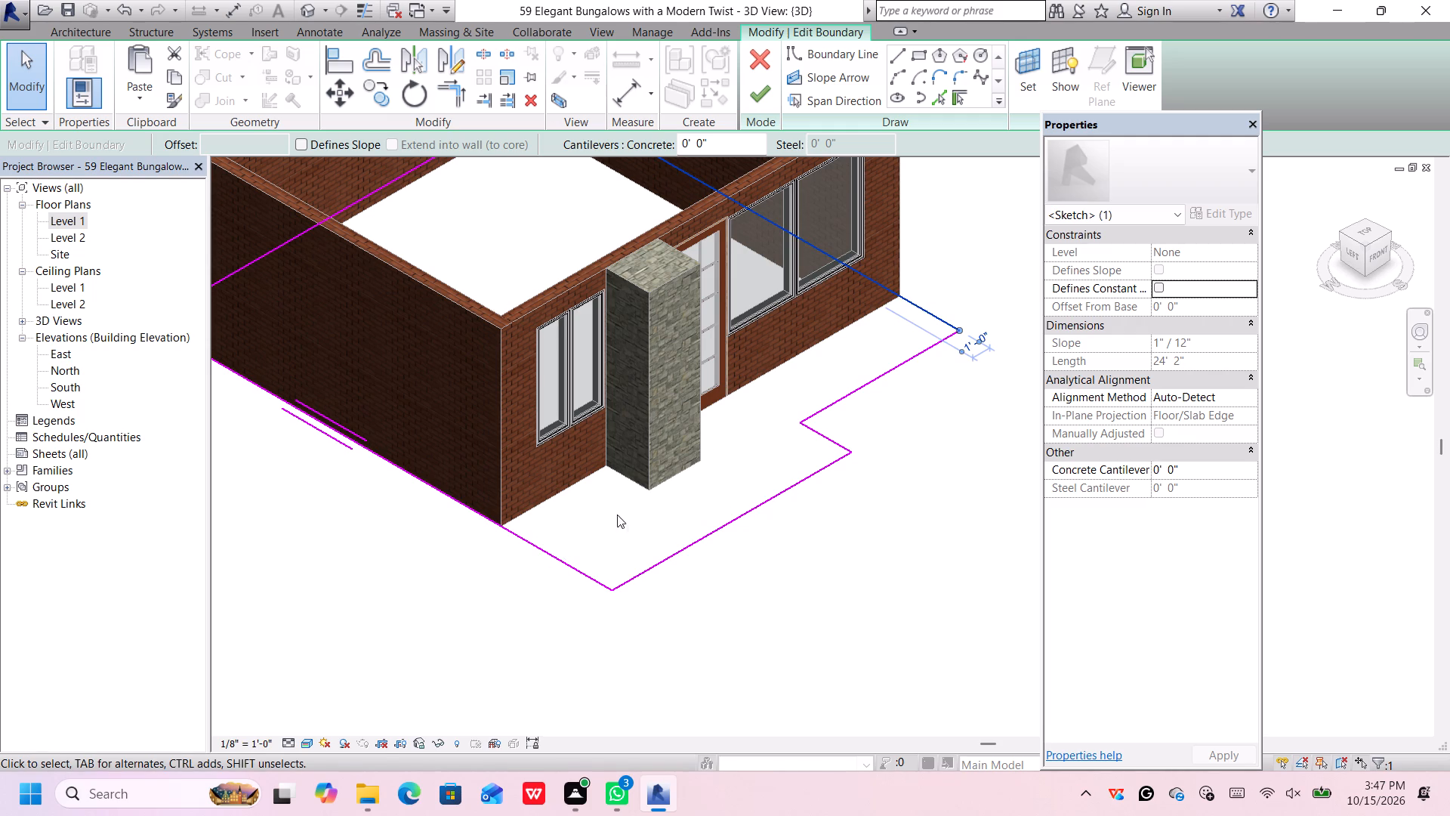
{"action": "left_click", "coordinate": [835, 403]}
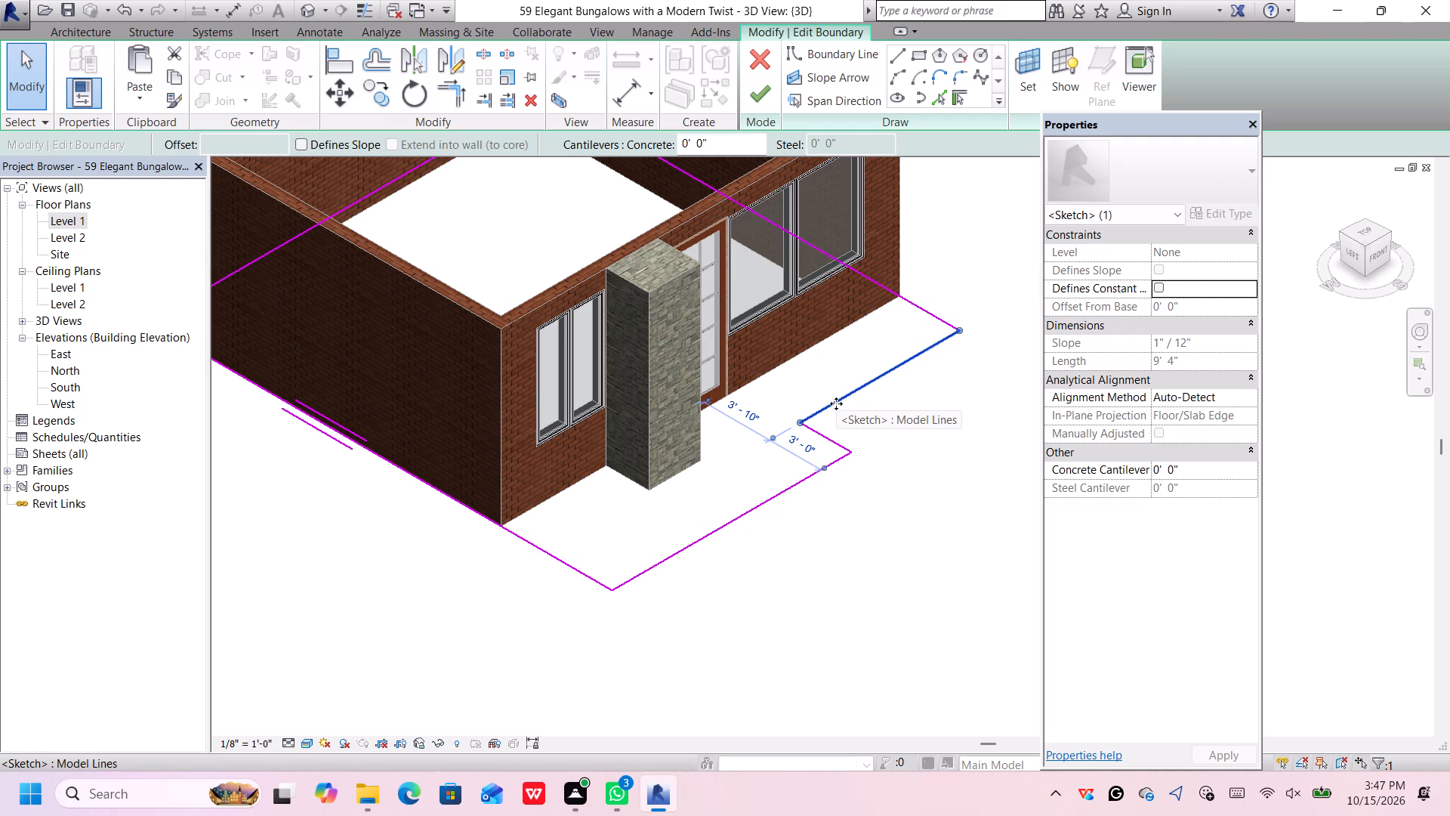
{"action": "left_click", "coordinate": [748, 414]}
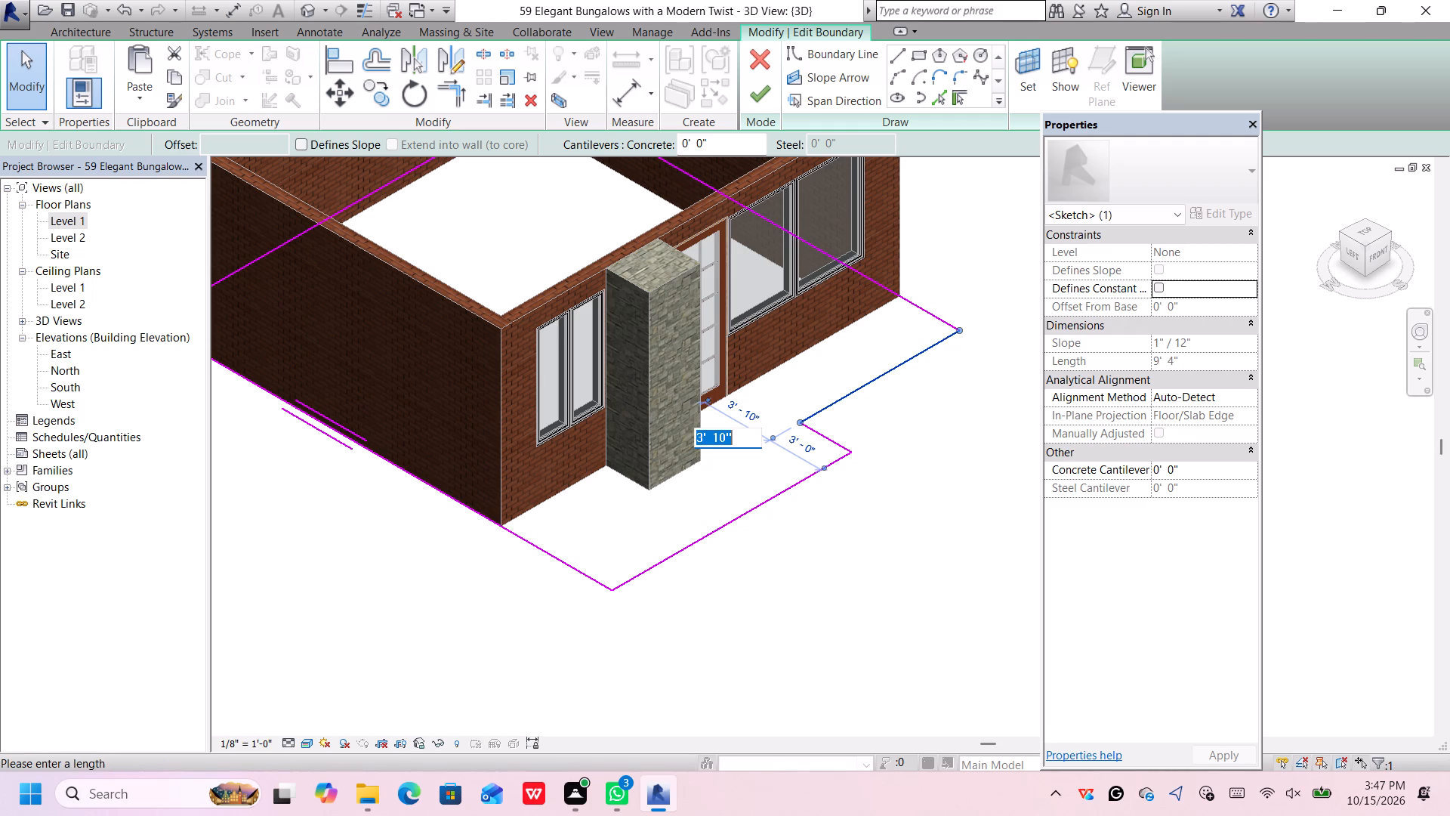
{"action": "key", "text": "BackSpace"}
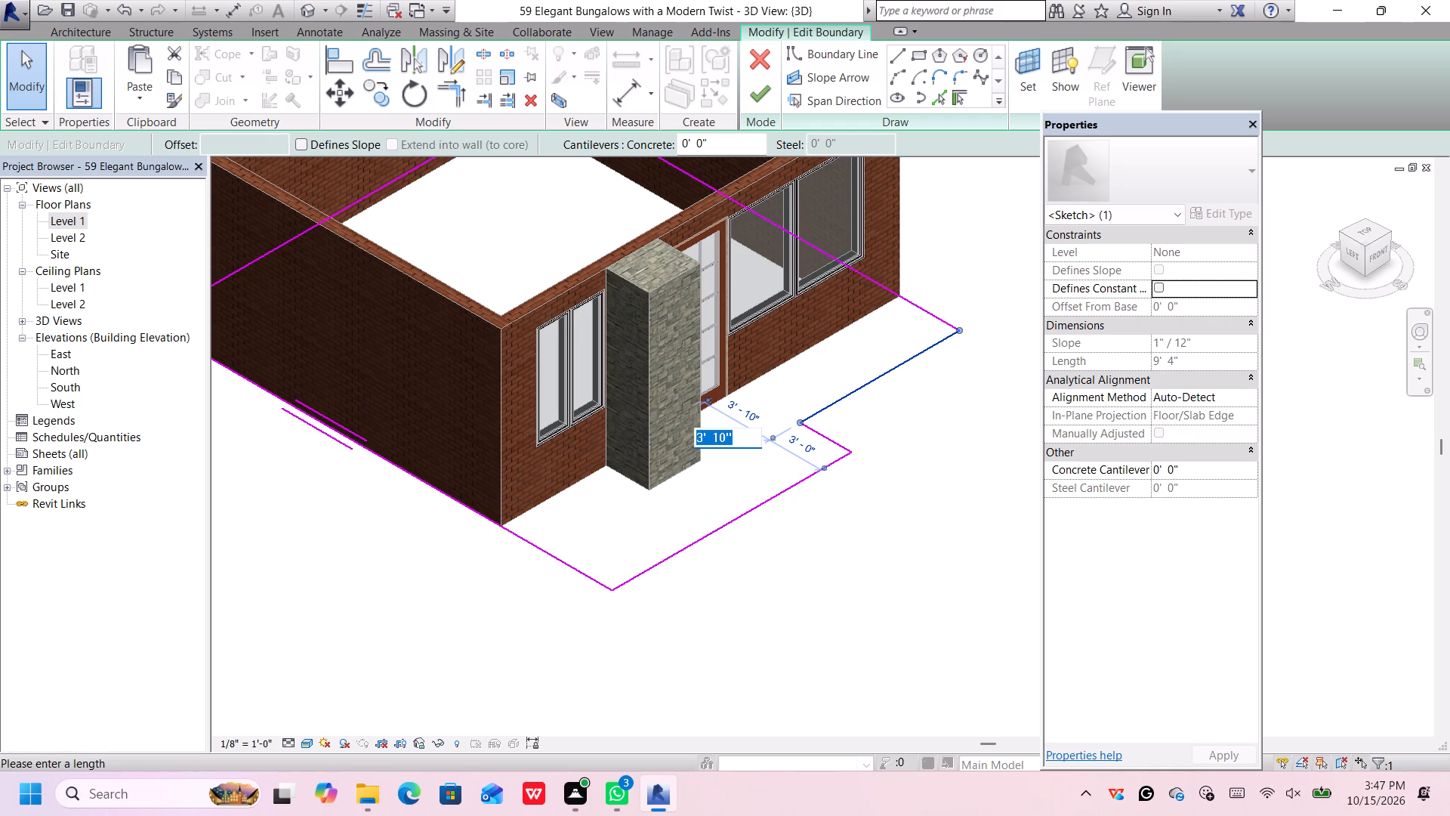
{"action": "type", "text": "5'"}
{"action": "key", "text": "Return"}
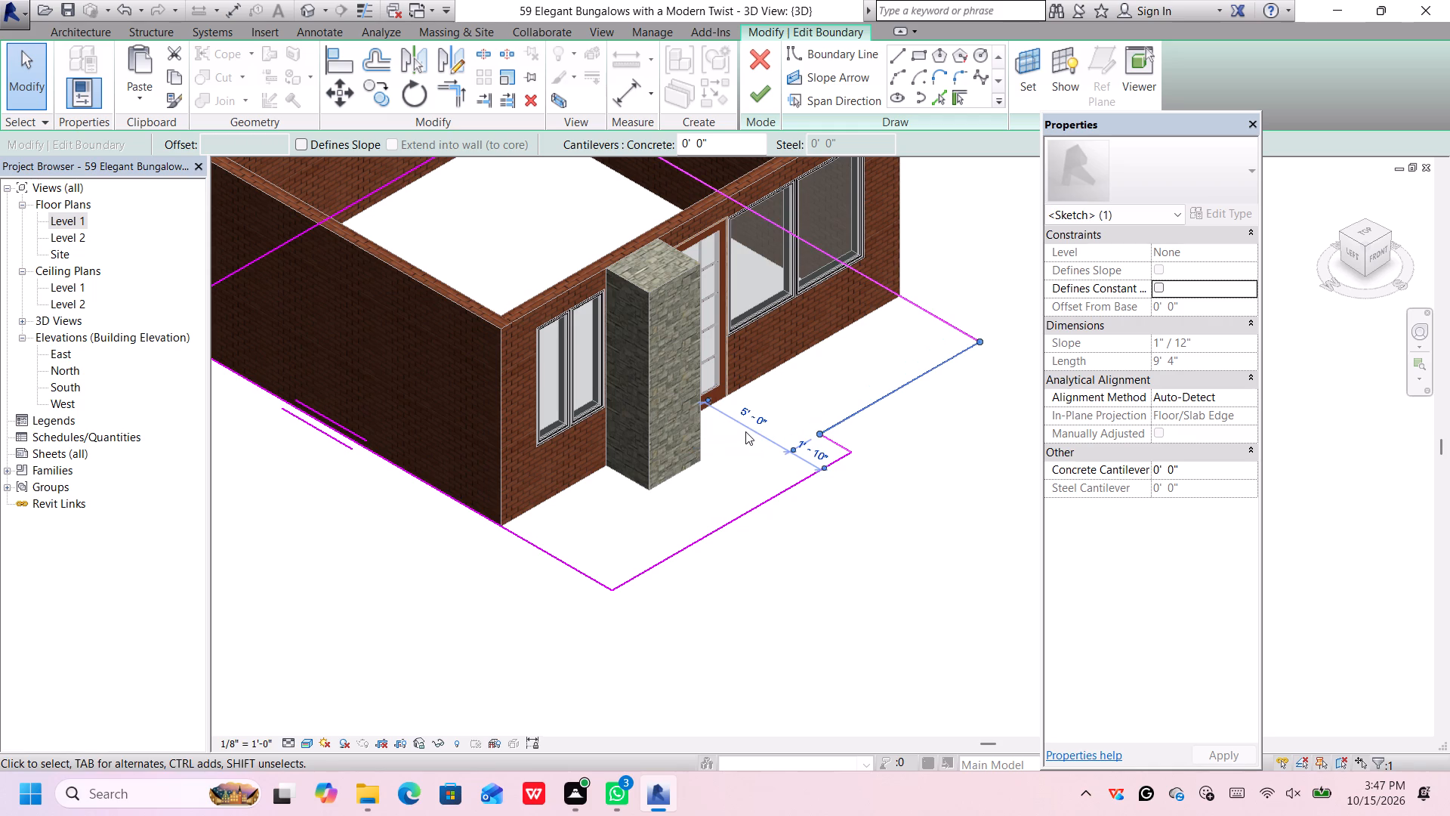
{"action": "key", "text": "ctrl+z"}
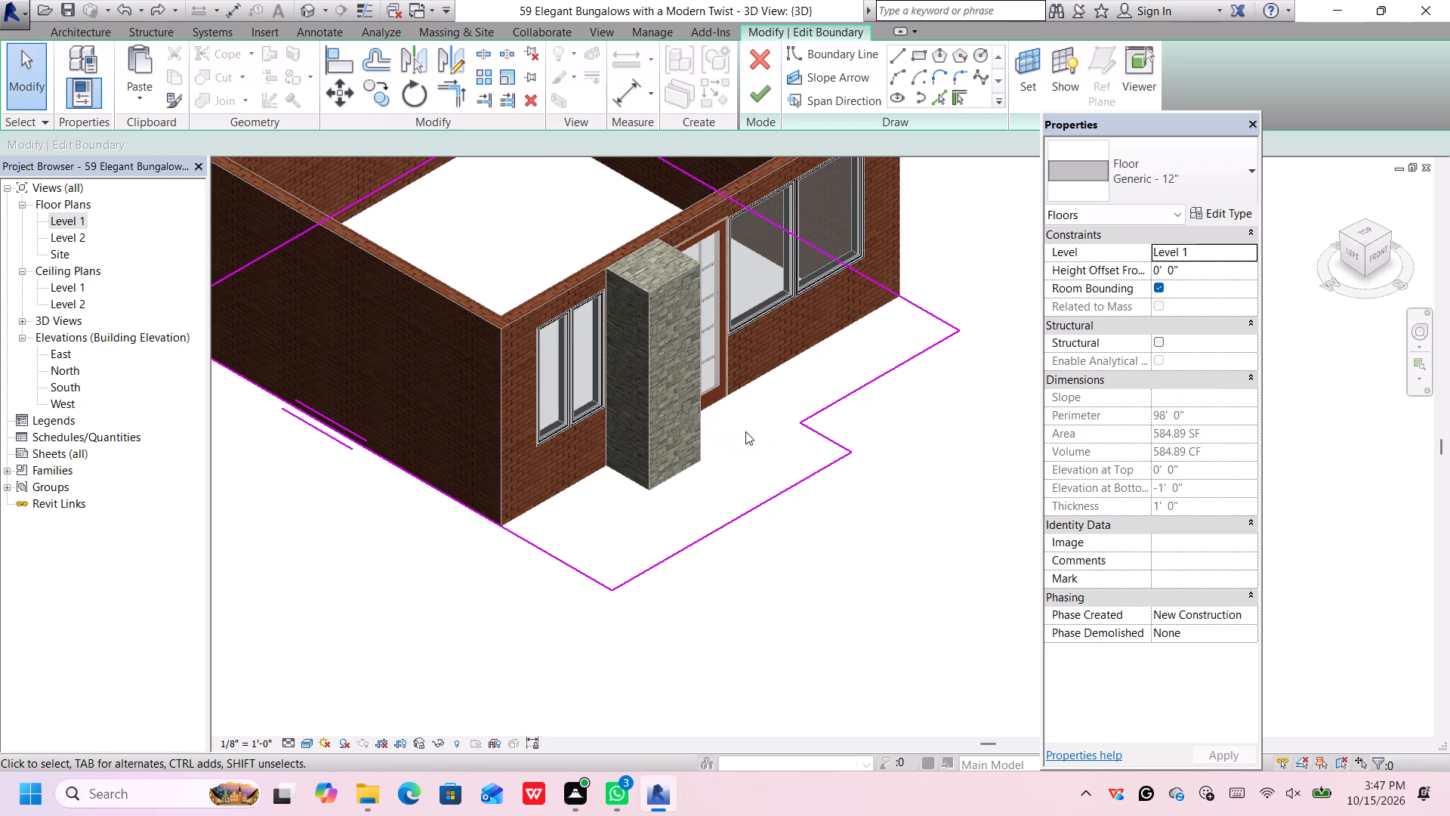
Examine the floor sketch's boundary lines along the back, sides and front corner of the house.
{"action": "scroll", "coordinate": [824, 363], "scroll_direction": "down", "scroll_amount": 3}
{"action": "scroll", "coordinate": [574, 369], "scroll_direction": "up", "scroll_amount": 2}
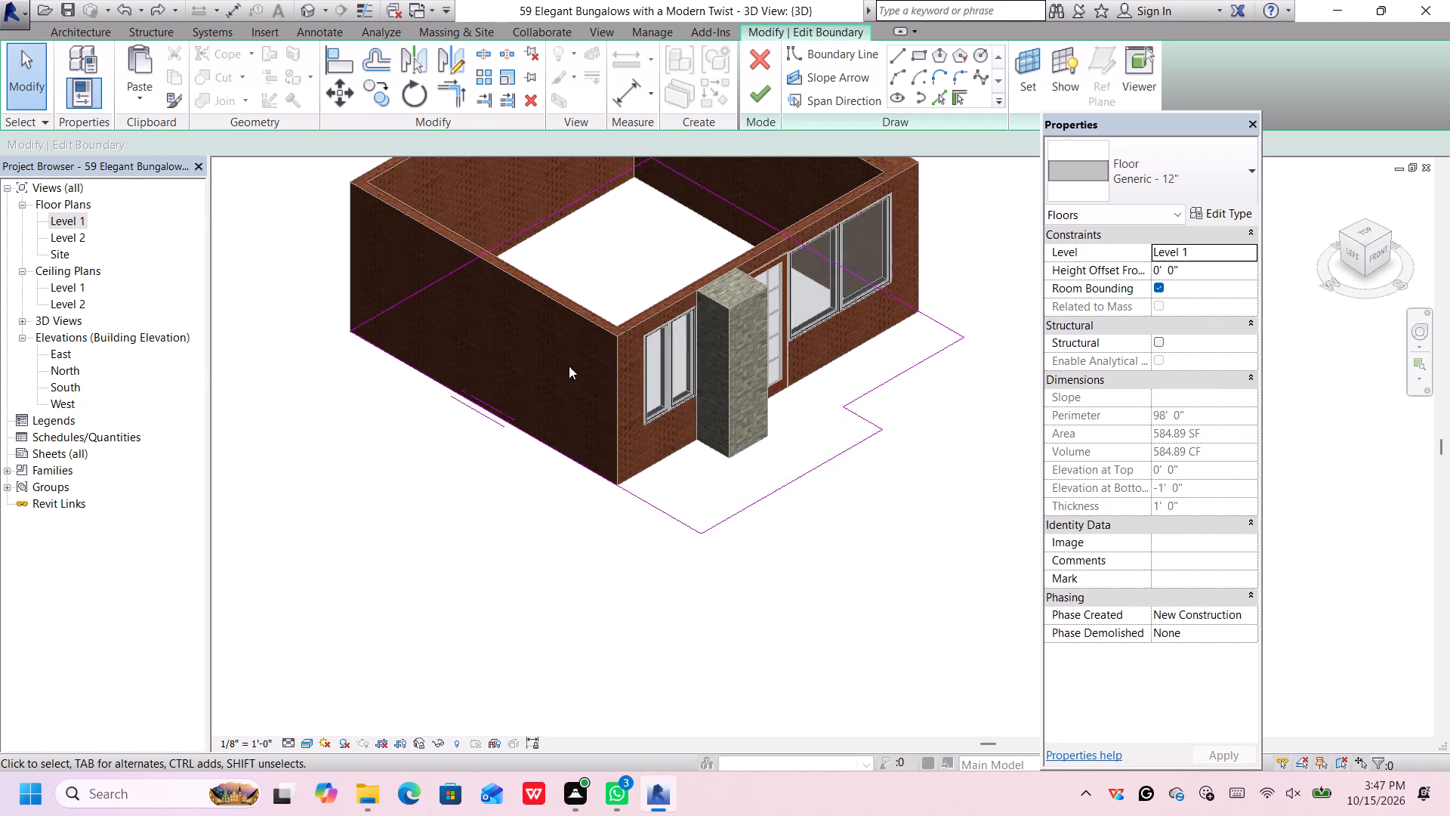
{"action": "left_click", "coordinate": [379, 291]}
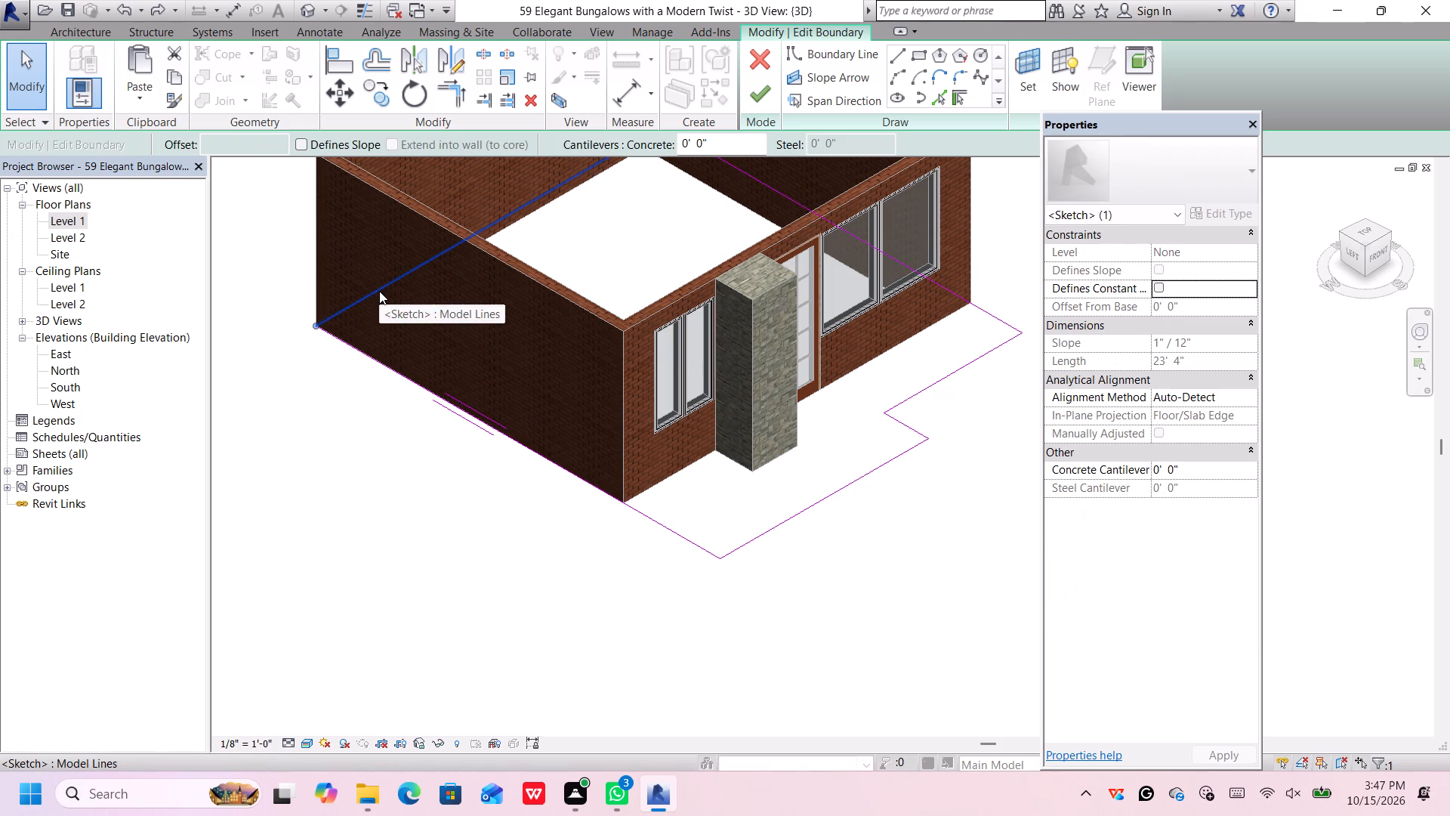
{"action": "scroll", "coordinate": [1038, 371], "scroll_direction": "down", "scroll_amount": 4}
{"action": "middle_click_drag", "start_coordinate": [993, 424], "coordinate": [841, 447]}
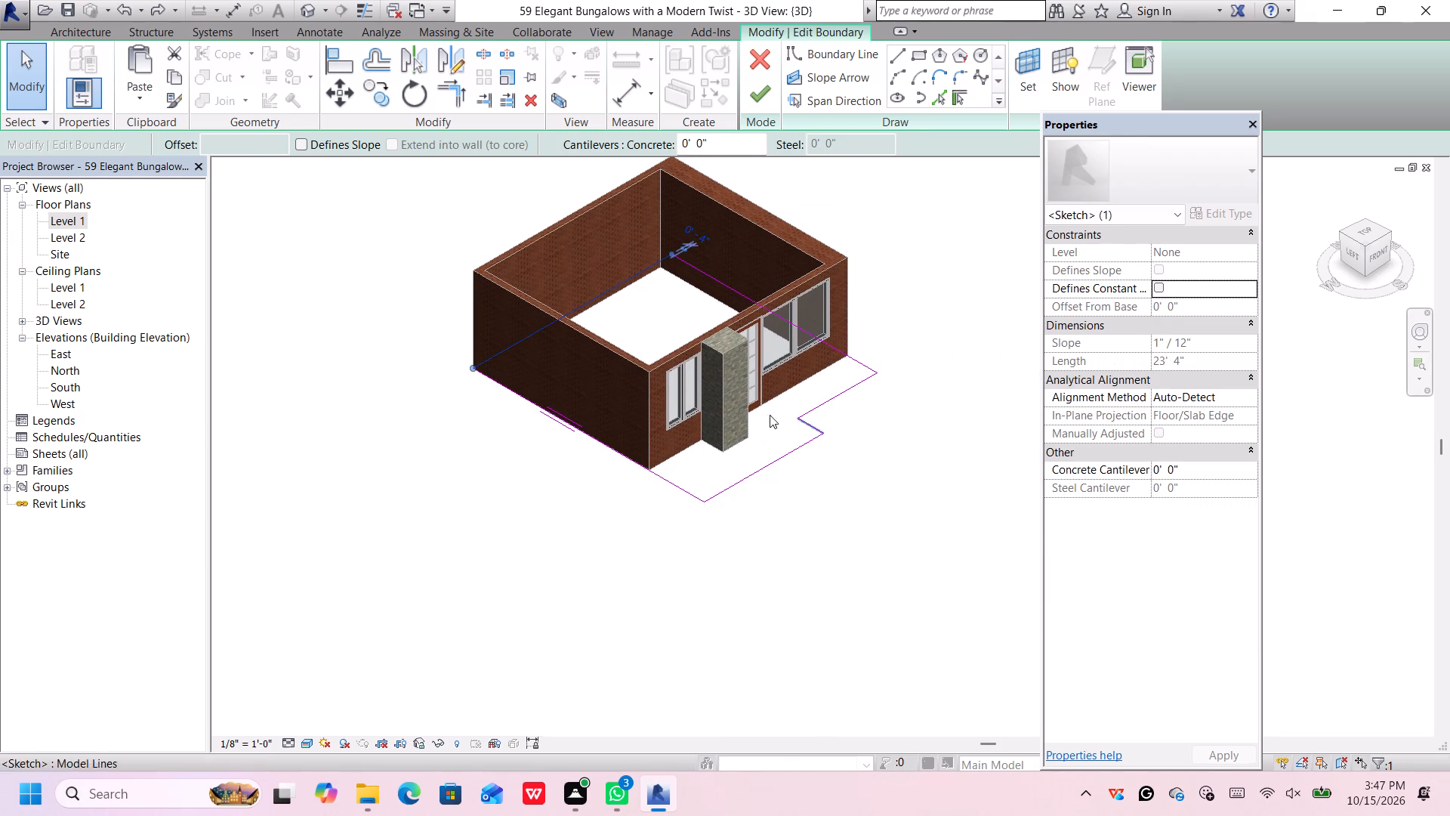
{"action": "left_click", "coordinate": [748, 297]}
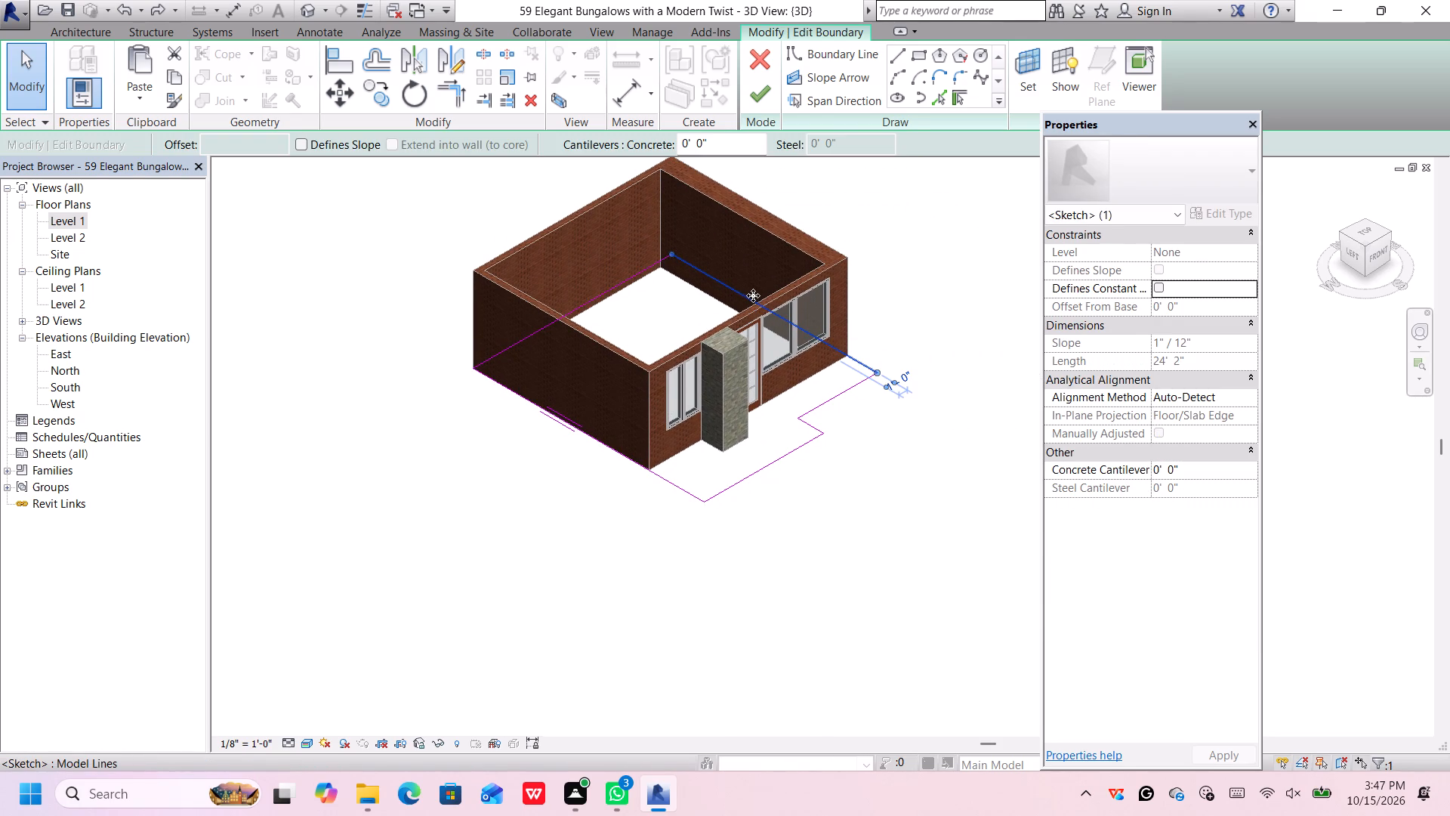
{"action": "left_click", "coordinate": [671, 482]}
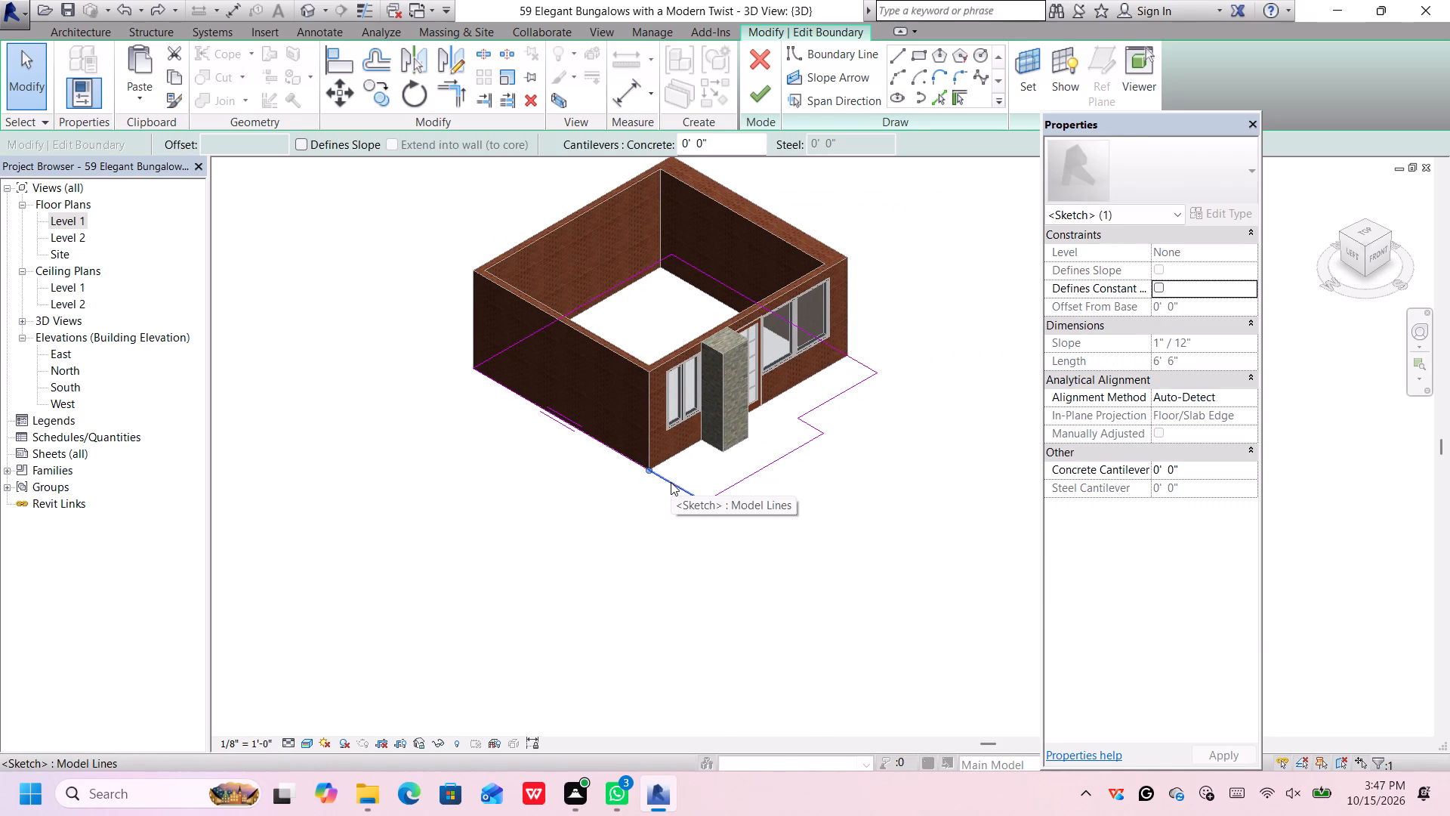
{"action": "scroll", "coordinate": [716, 504], "scroll_direction": "up", "scroll_amount": 4}
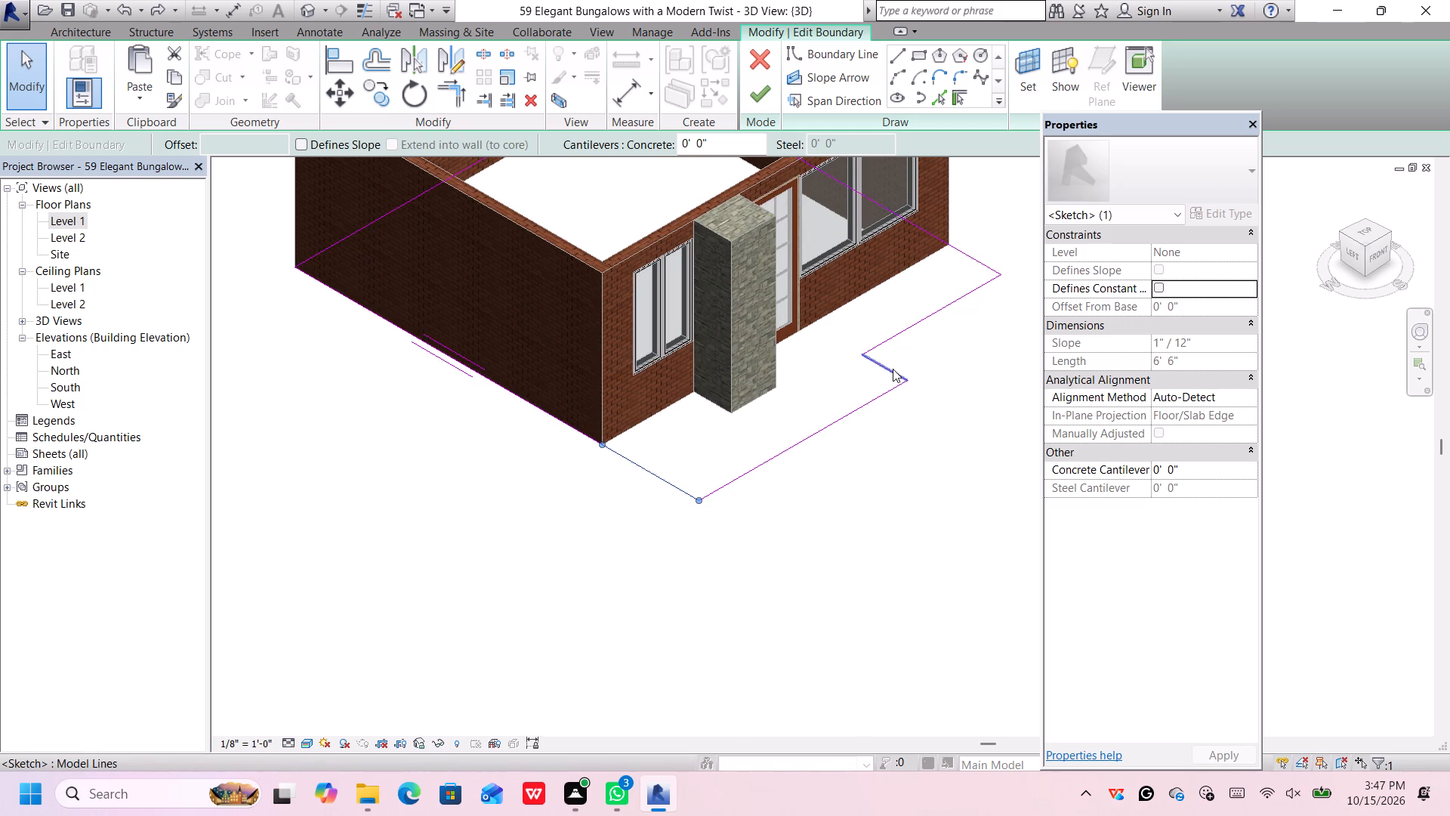
{"action": "left_click", "coordinate": [597, 508]}
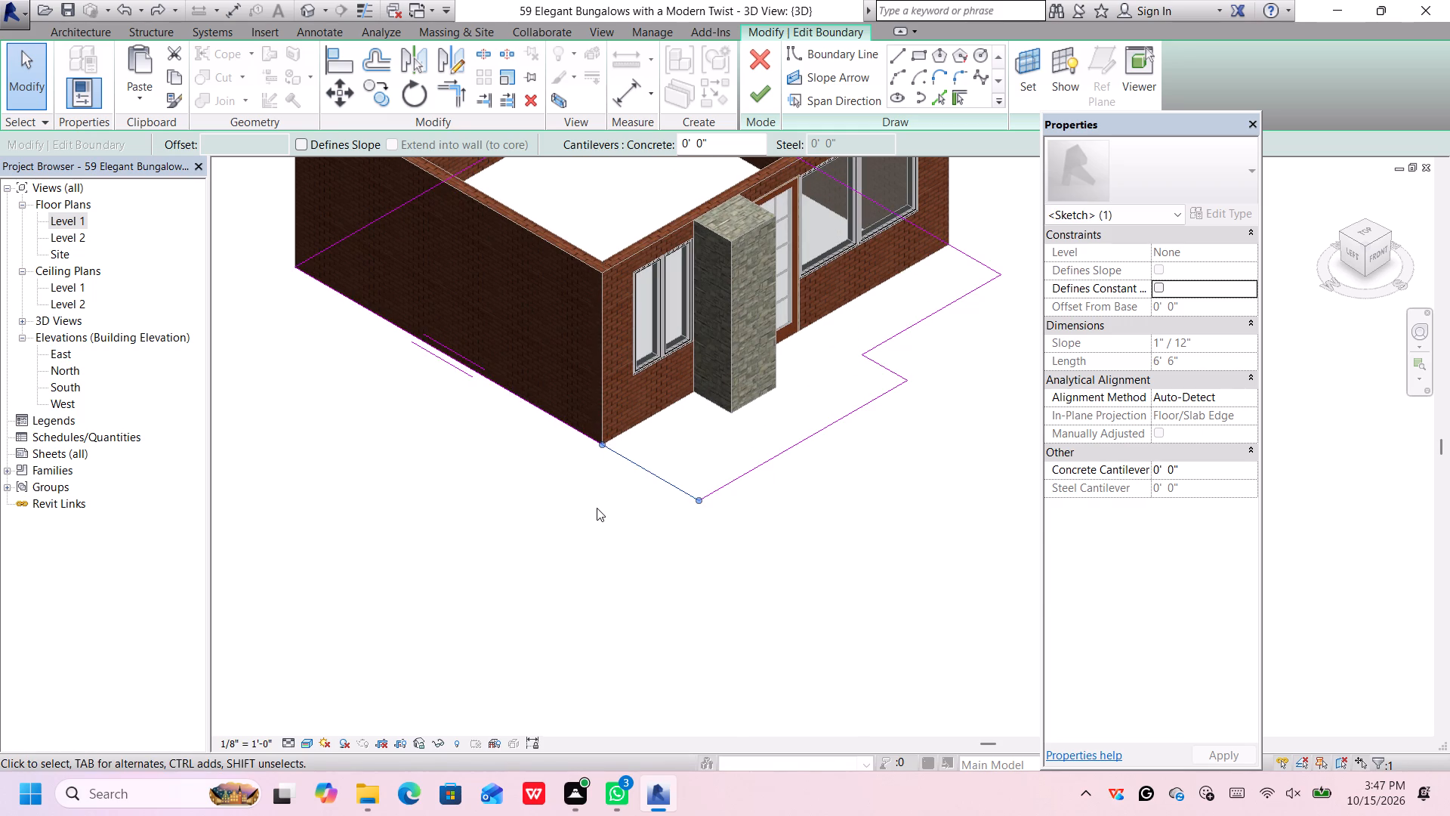
{"action": "left_click", "coordinate": [591, 437]}
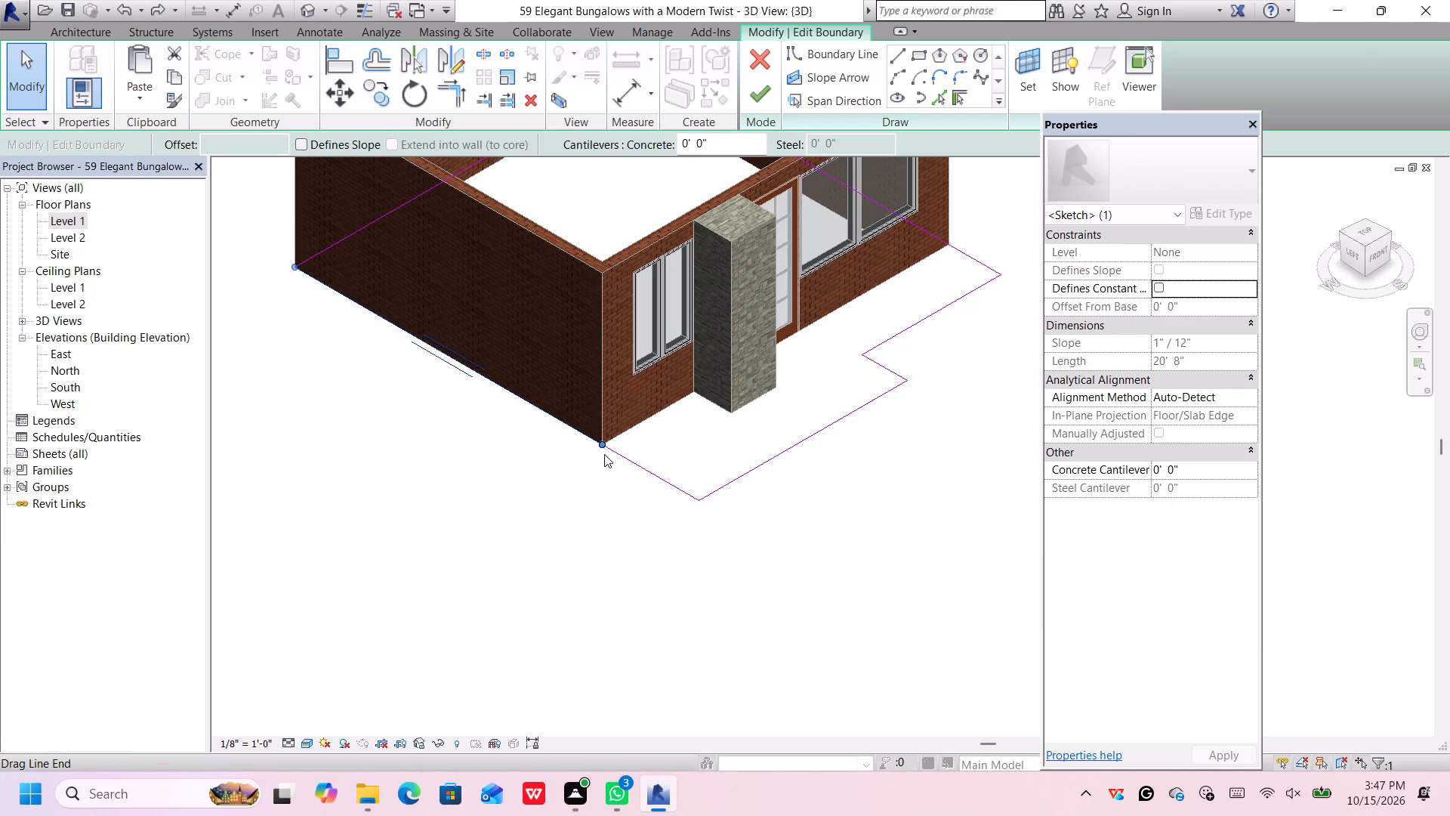
{"action": "left_click", "coordinate": [615, 449]}
{"action": "left_click", "coordinate": [609, 511]}
Stretch the short side boundary line at the front house corner outward to a length of 10'.
{"action": "scroll", "coordinate": [679, 493], "scroll_direction": "up", "scroll_amount": 1}
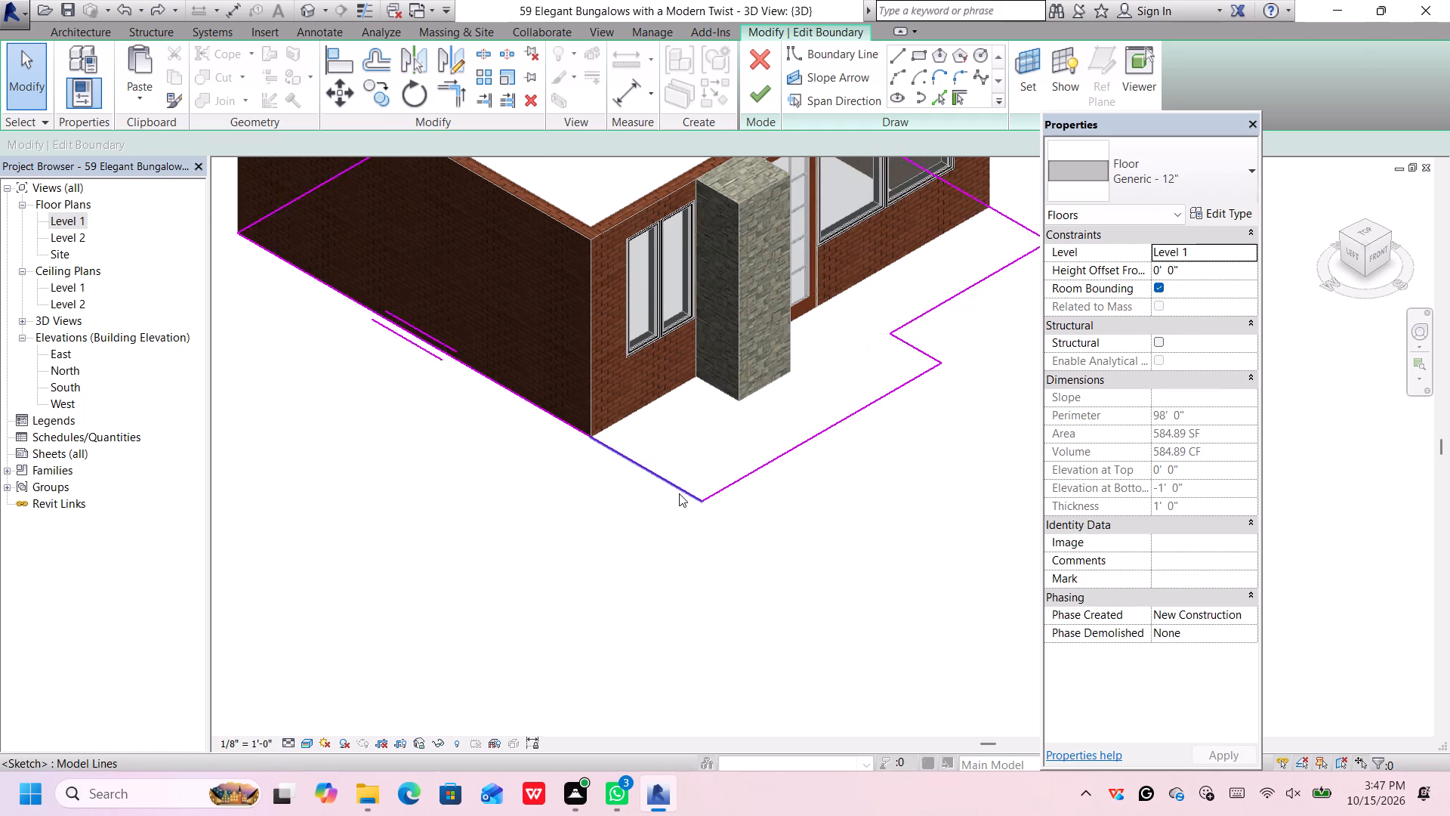
{"action": "scroll", "coordinate": [679, 493], "scroll_direction": "up", "scroll_amount": 2}
{"action": "left_click", "coordinate": [680, 493]}
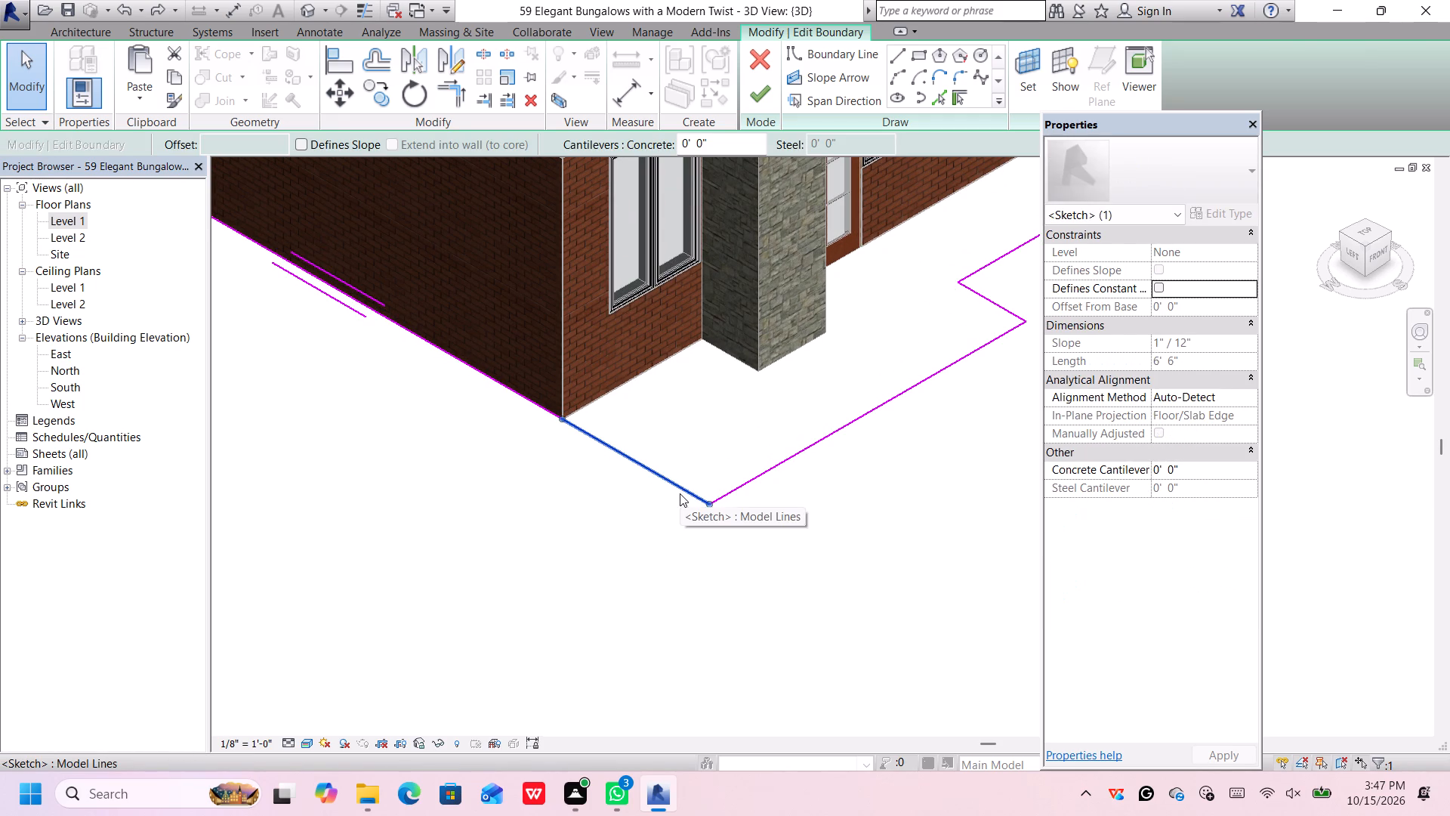
{"action": "left_click", "coordinate": [1185, 362]}
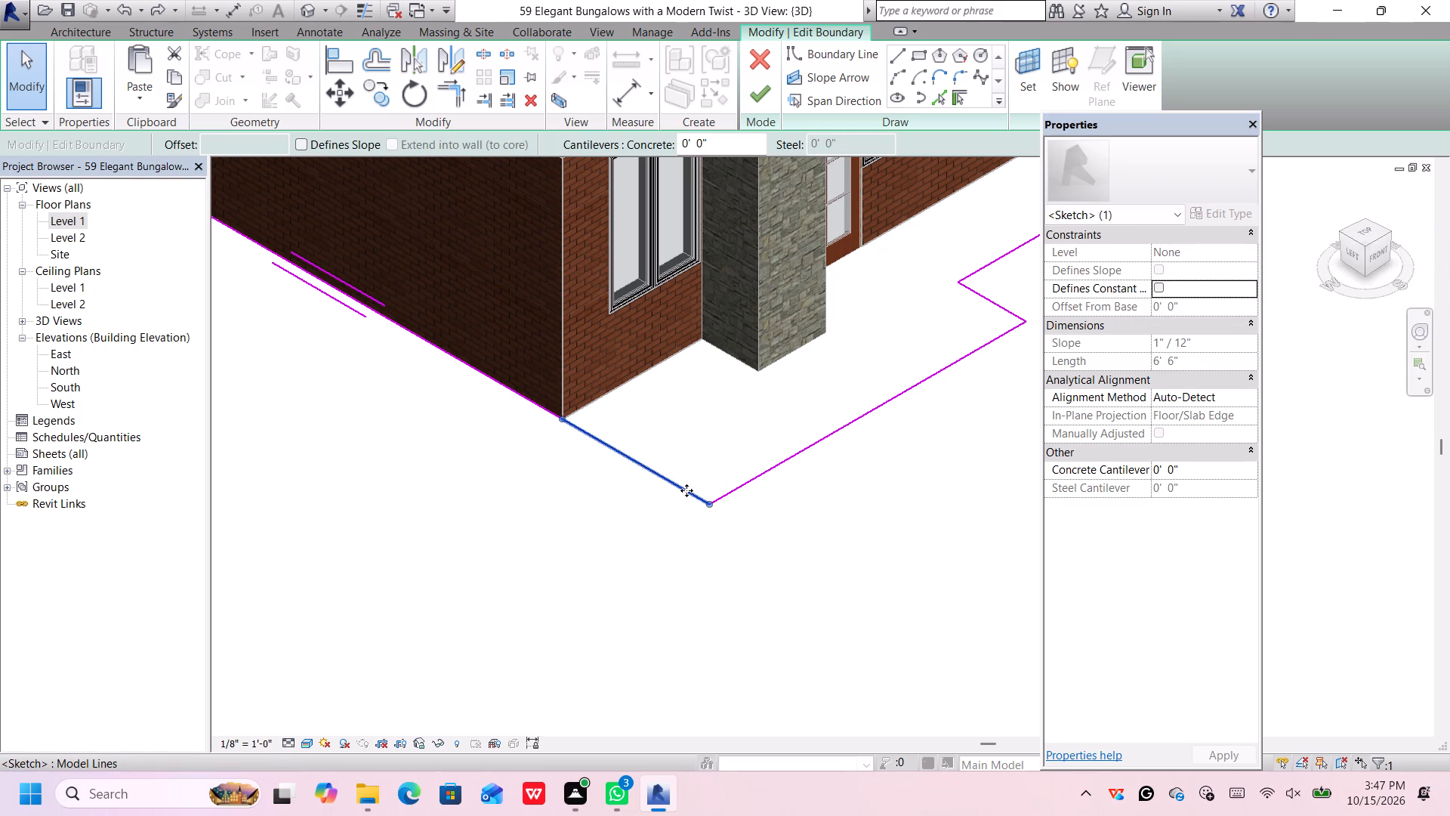
{"action": "left_click_drag", "start_coordinate": [707, 502], "coordinate": [725, 515]}
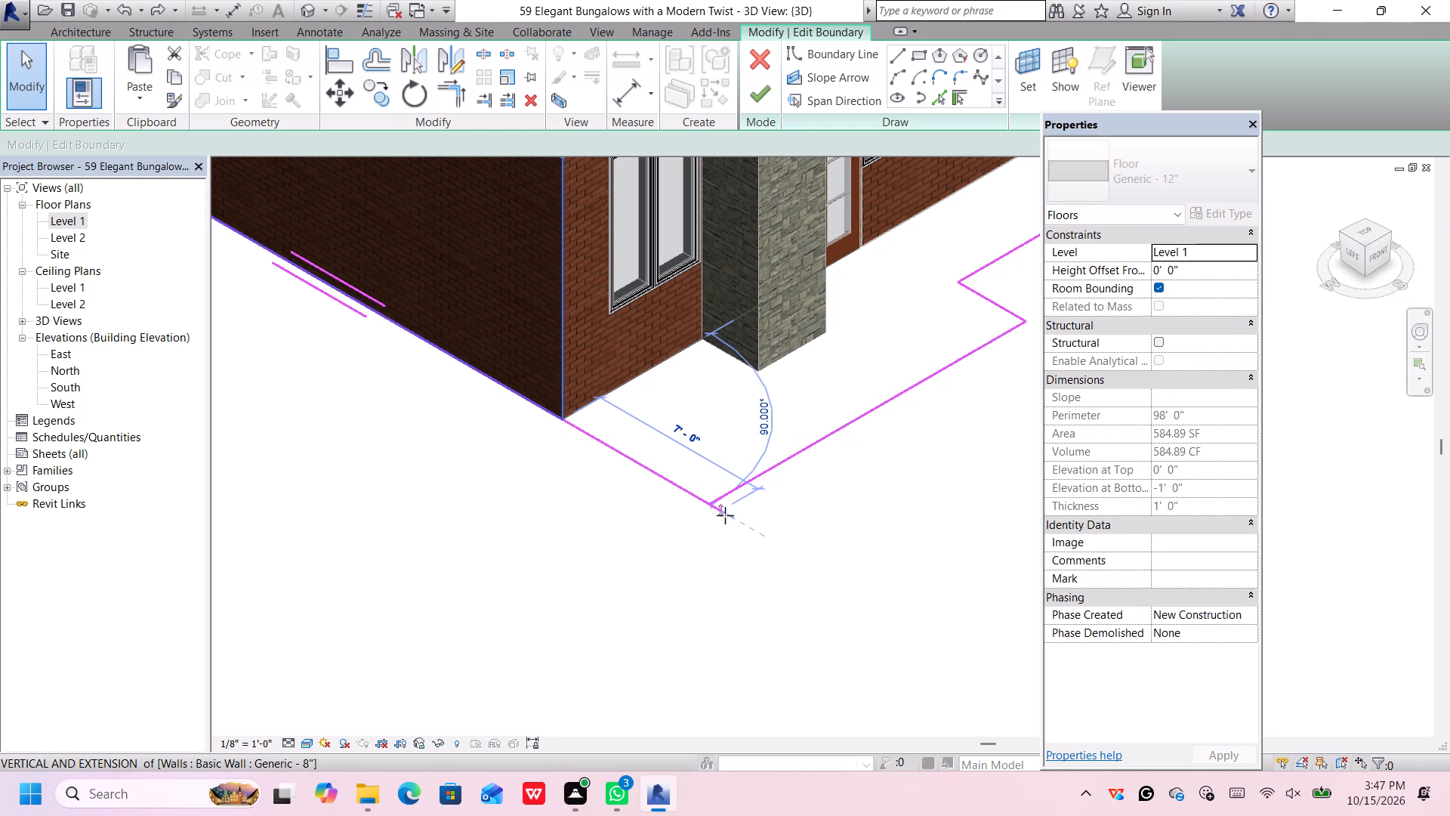
{"action": "left_click_drag", "start_coordinate": [725, 515], "coordinate": [754, 538]}
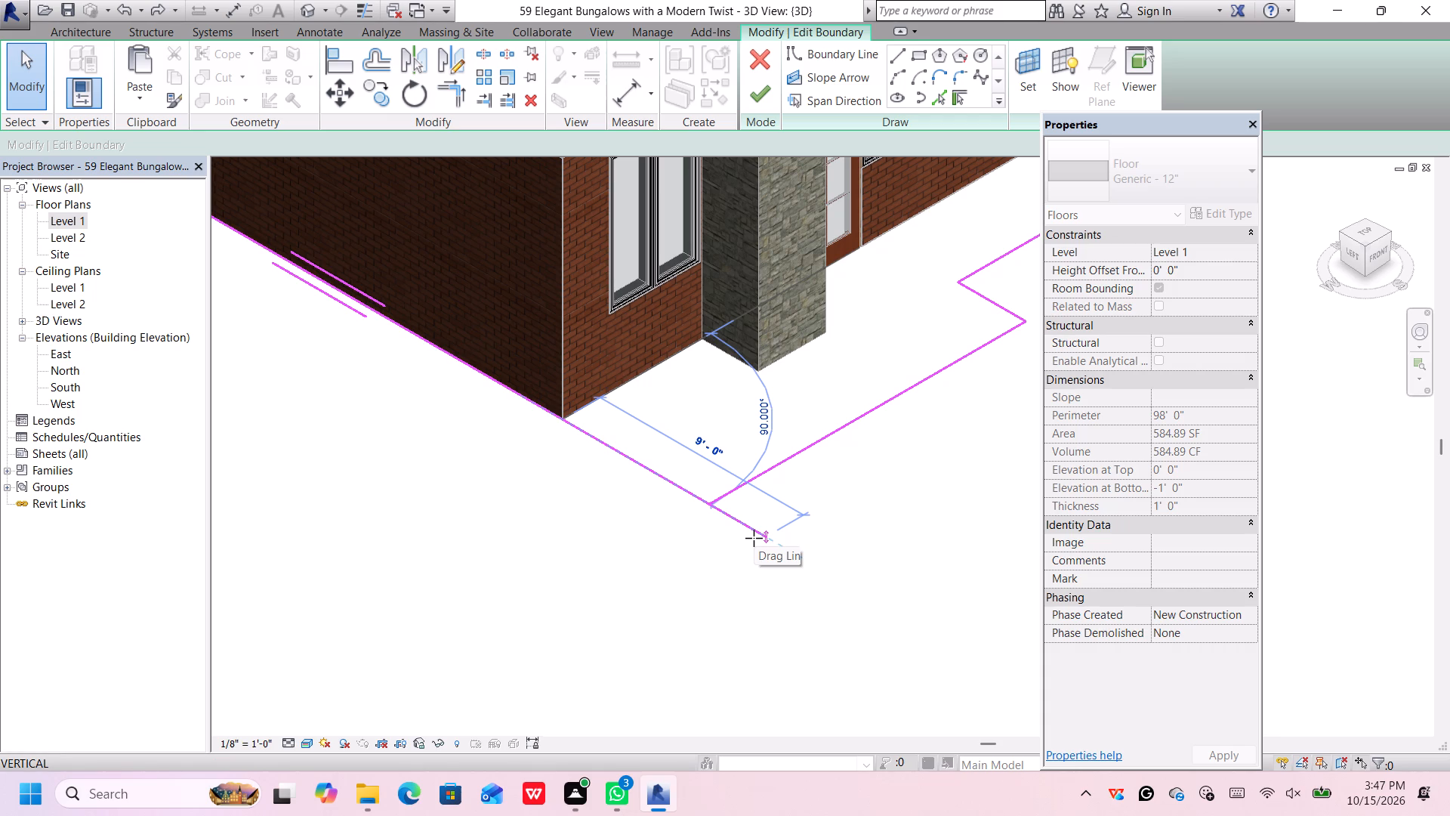
{"action": "left_click_drag", "start_coordinate": [754, 538], "coordinate": [759, 545]}
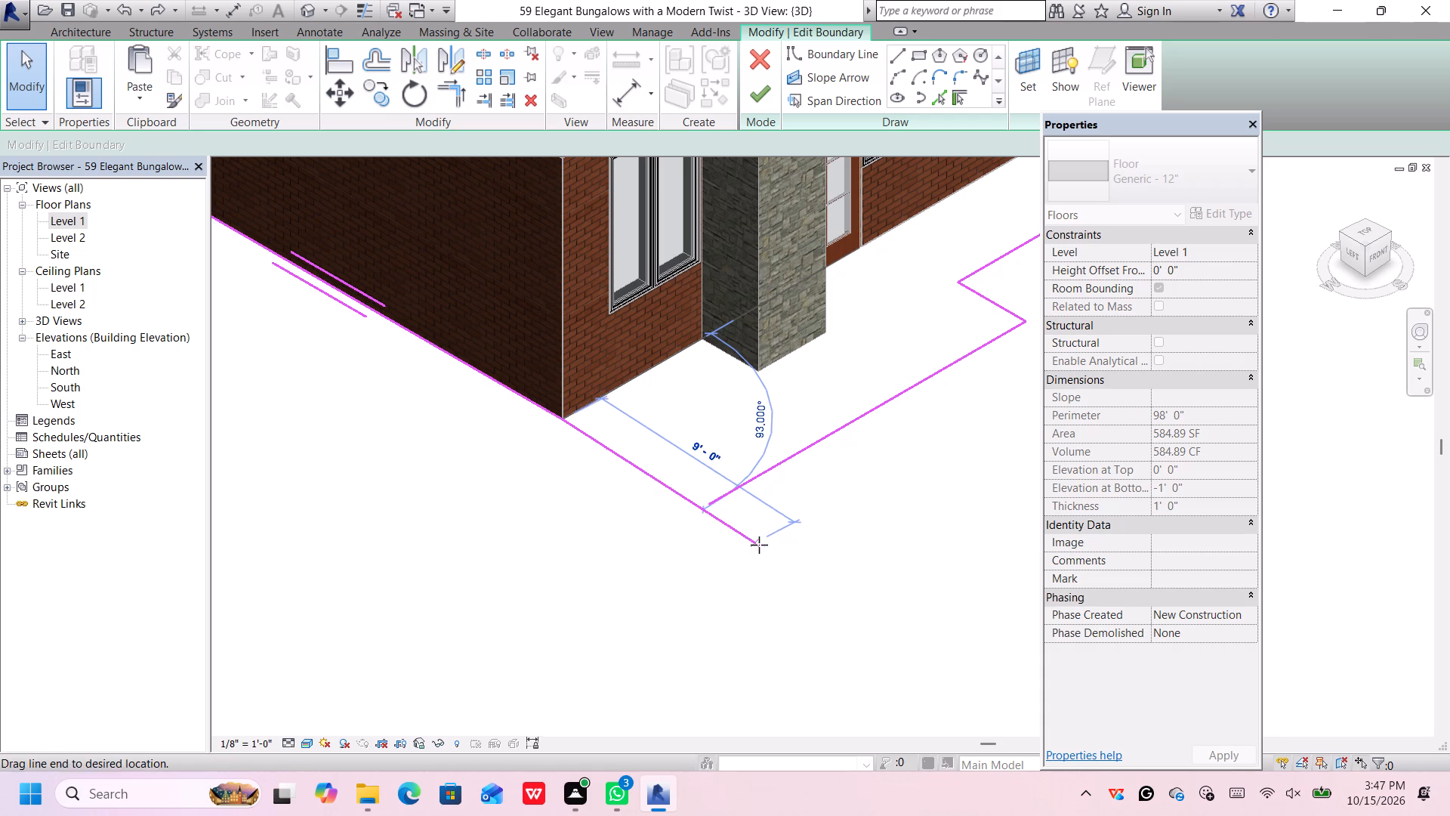
{"action": "left_click_drag", "start_coordinate": [759, 545], "coordinate": [779, 551]}
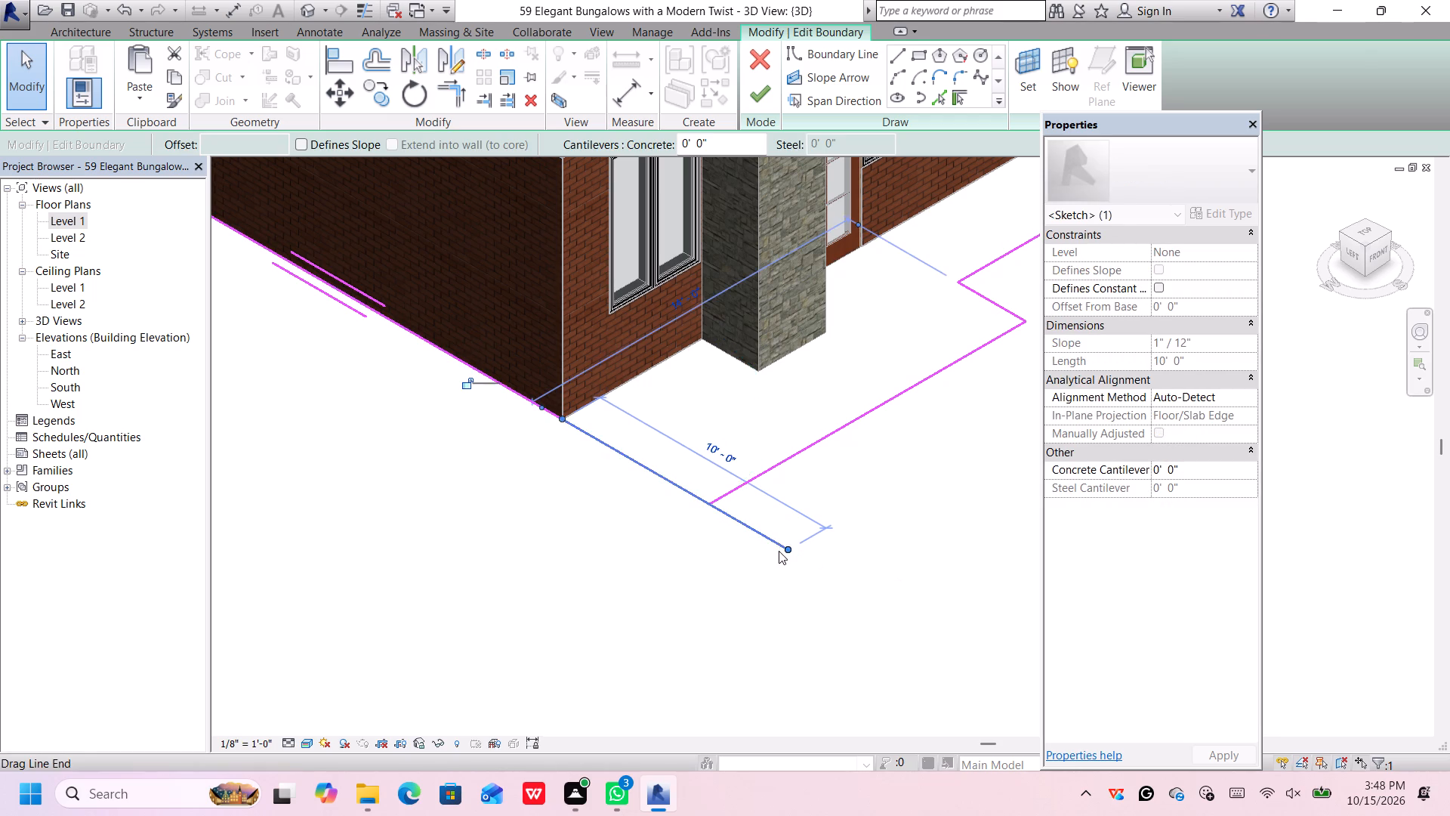
Move the projecting front boundary line 3'-6" outward, from its corner to the end of the extended side line.
{"action": "left_click", "coordinate": [813, 445]}
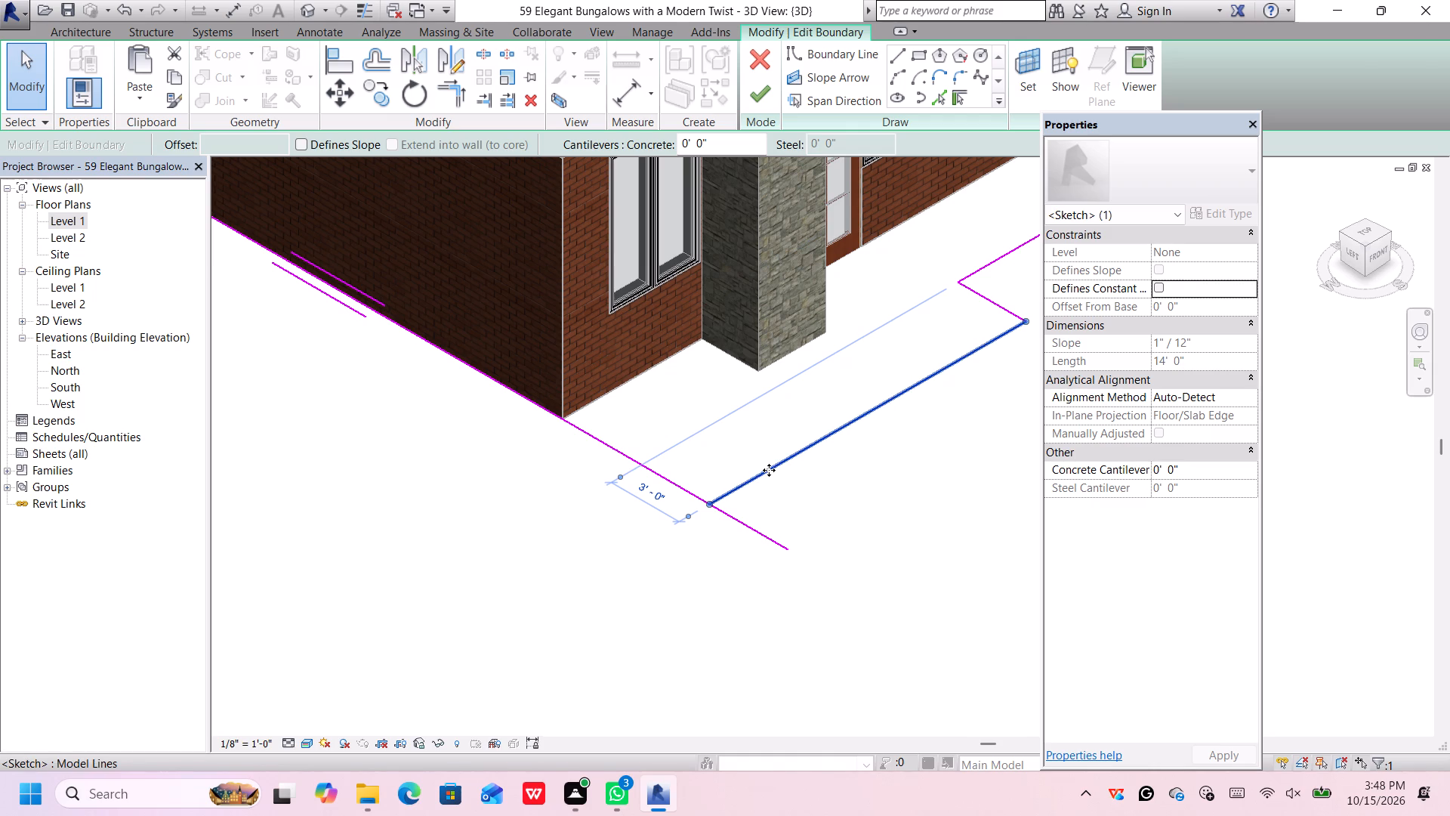
{"action": "left_click", "coordinate": [344, 96]}
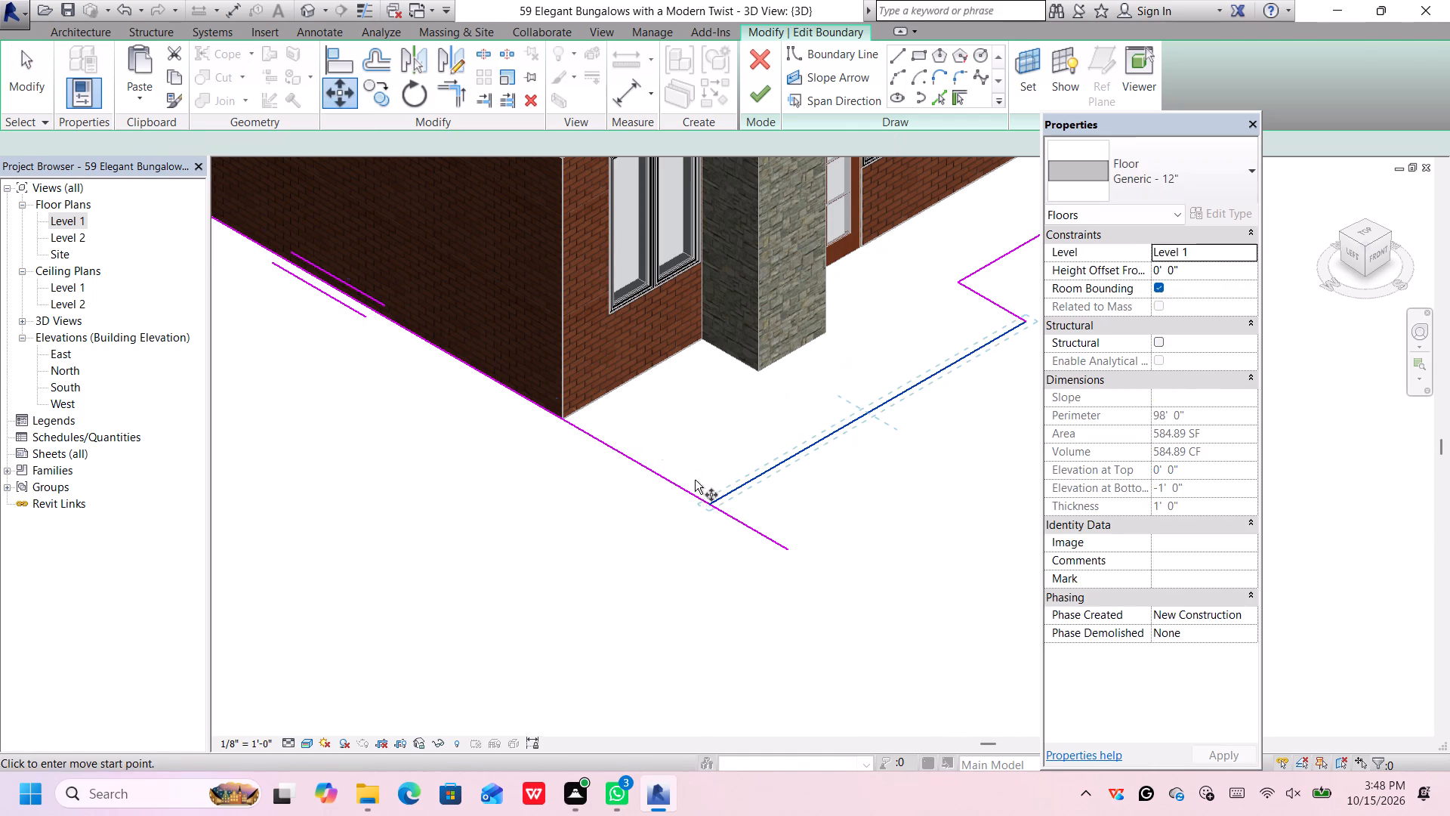
{"action": "left_click", "coordinate": [709, 500]}
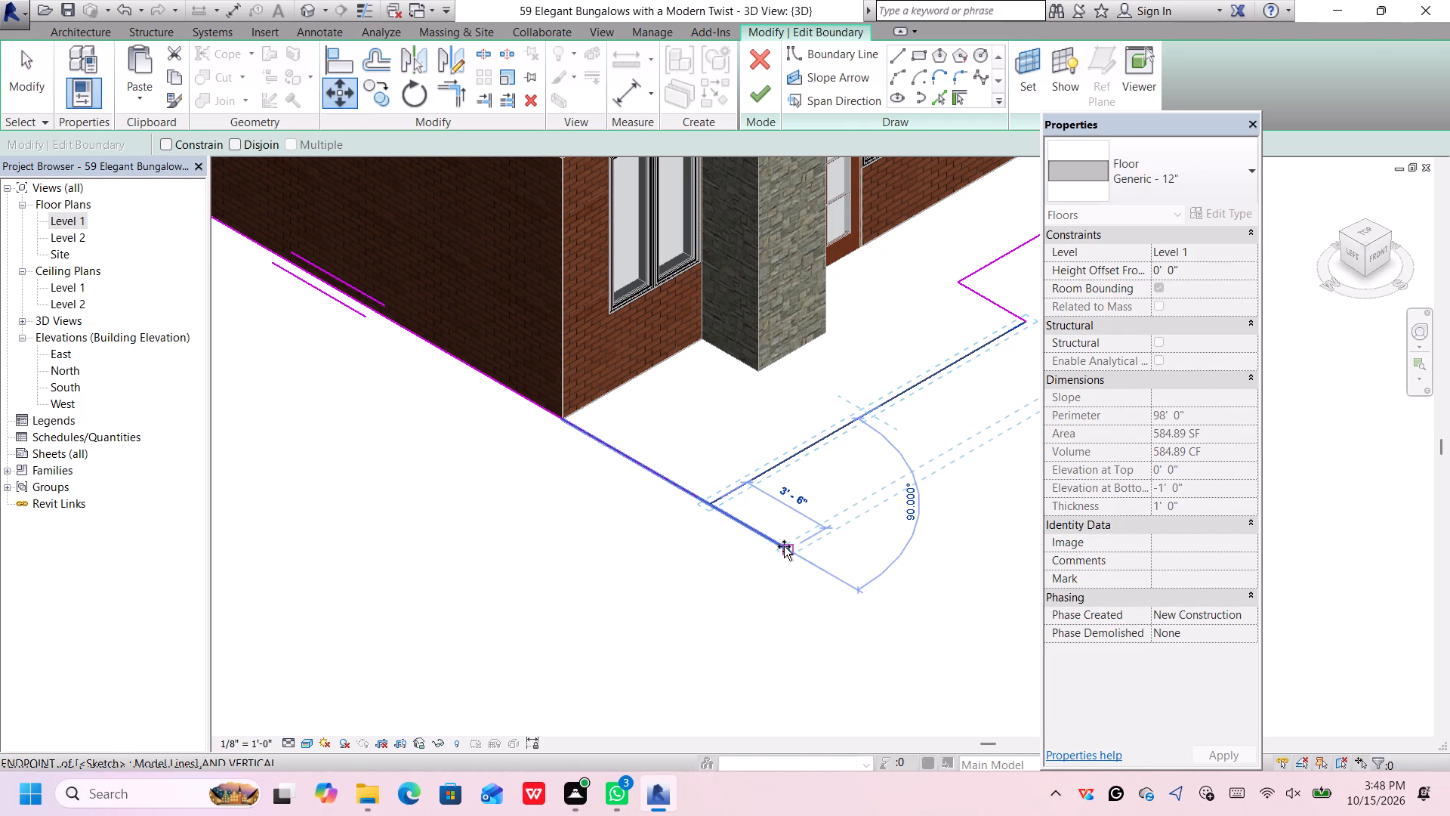
{"action": "left_click", "coordinate": [784, 546]}
Set the recessed front boundary line's distance from the front wall to 5', and revise it to 6'.
{"action": "scroll", "coordinate": [856, 498], "scroll_direction": "down", "scroll_amount": 4}
{"action": "scroll", "coordinate": [956, 472], "scroll_direction": "down", "scroll_amount": 1}
{"action": "middle_click_drag", "start_coordinate": [956, 473], "coordinate": [924, 475]}
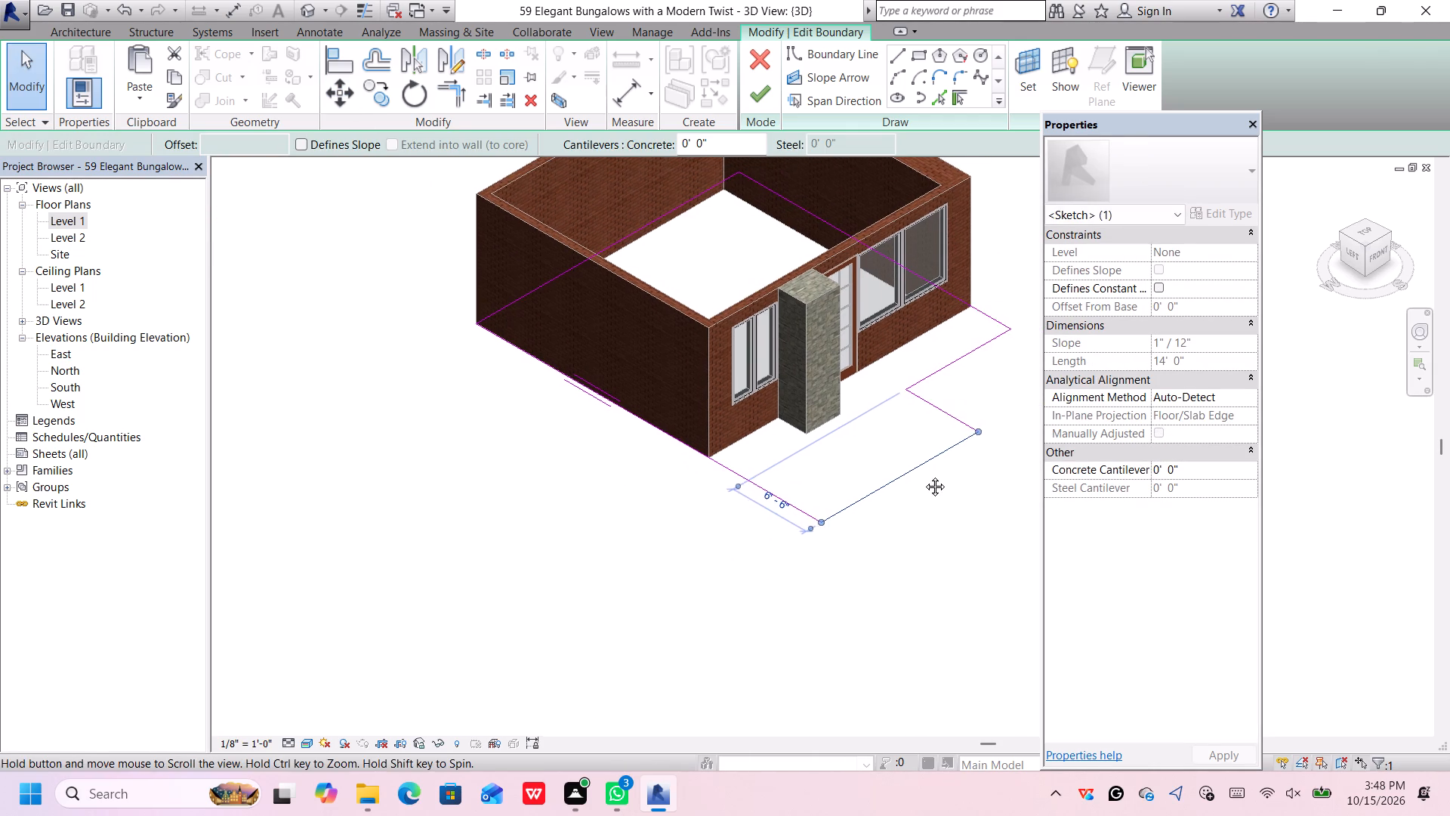
{"action": "middle_click_drag", "start_coordinate": [924, 475], "coordinate": [893, 478]}
{"action": "scroll", "coordinate": [887, 385], "scroll_direction": "up", "scroll_amount": 4}
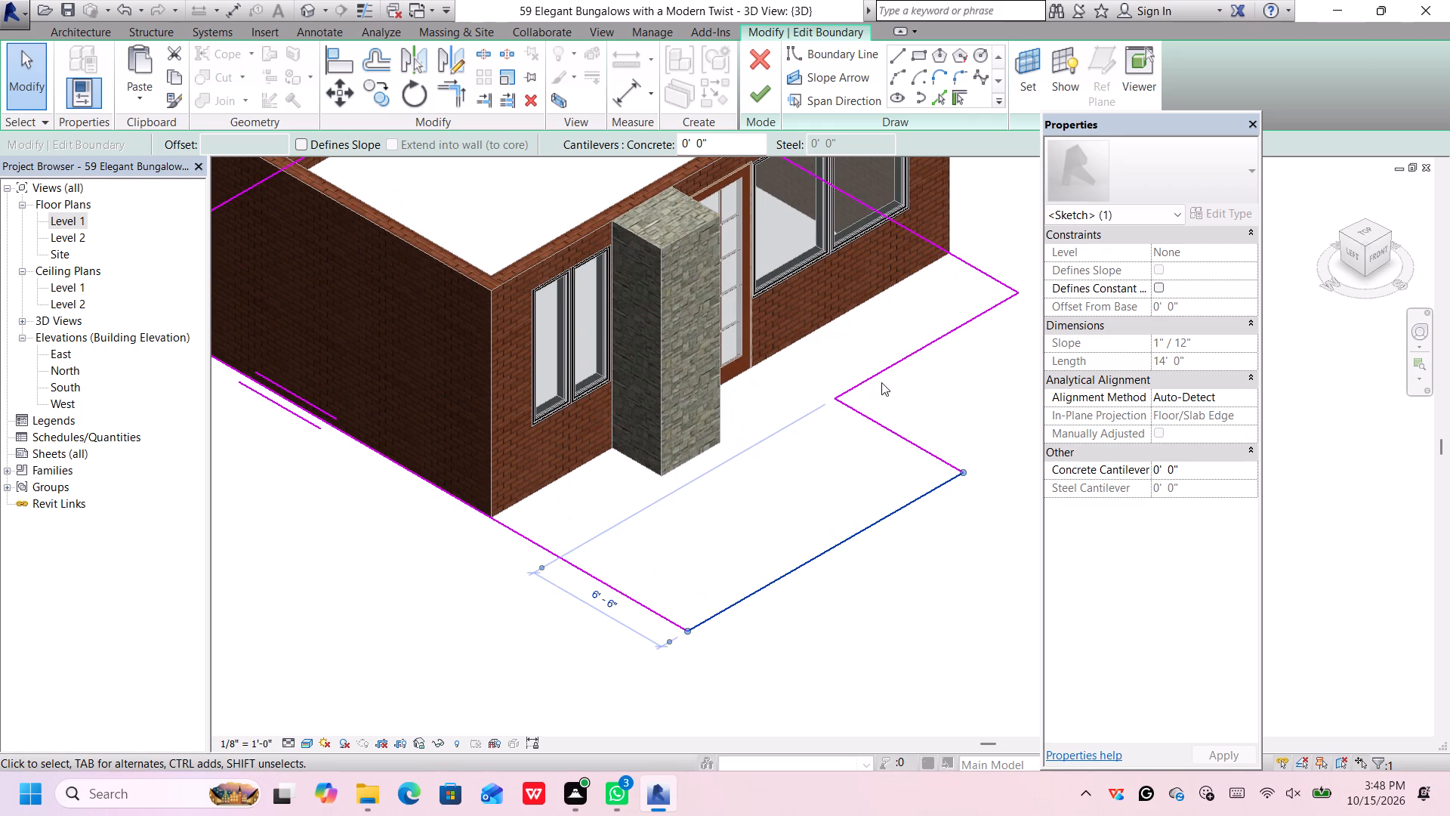
{"action": "left_click", "coordinate": [878, 379]}
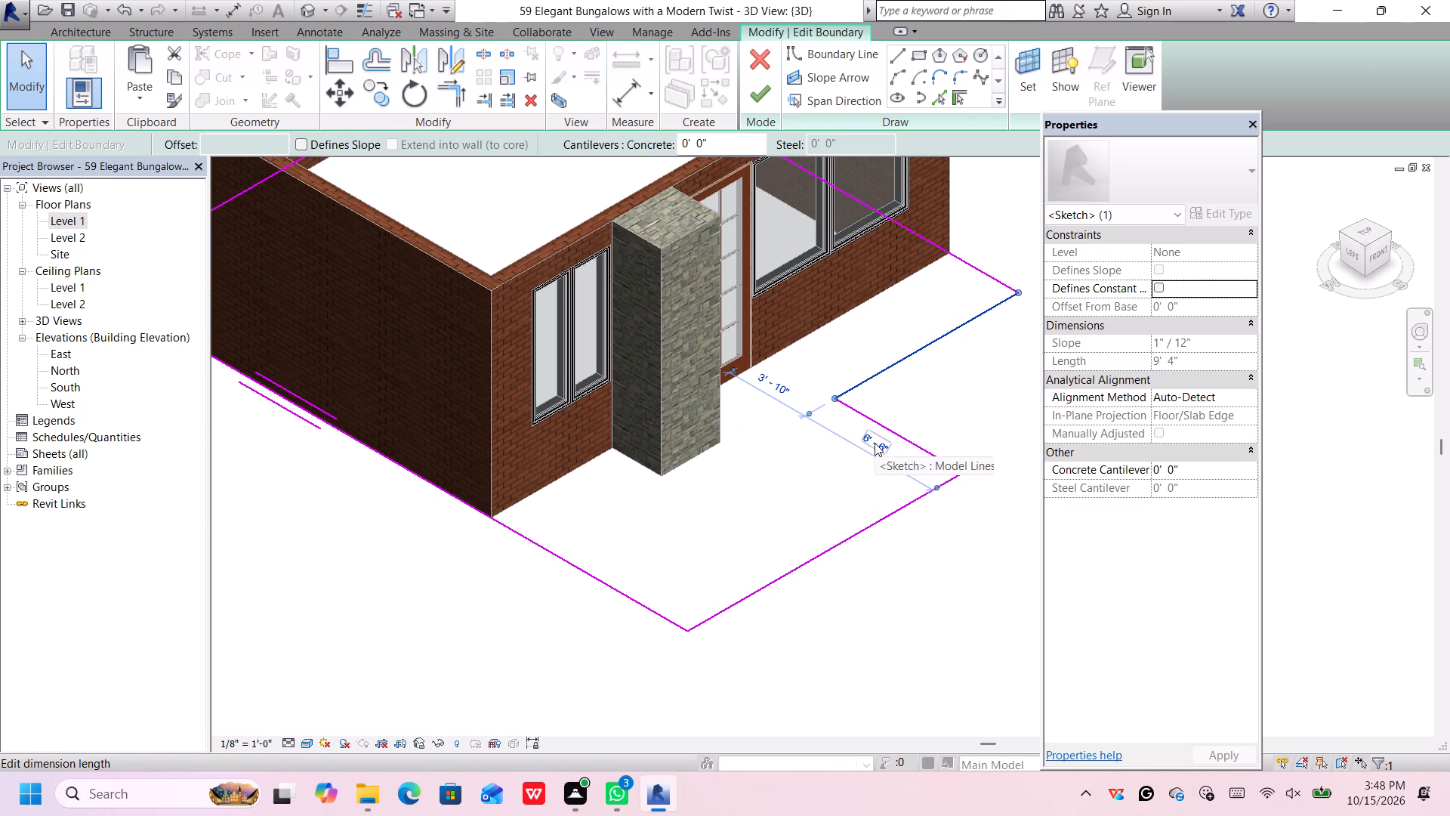
{"action": "left_click", "coordinate": [777, 385]}
{"action": "type", "text": "5'"}
{"action": "key", "text": "Return"}
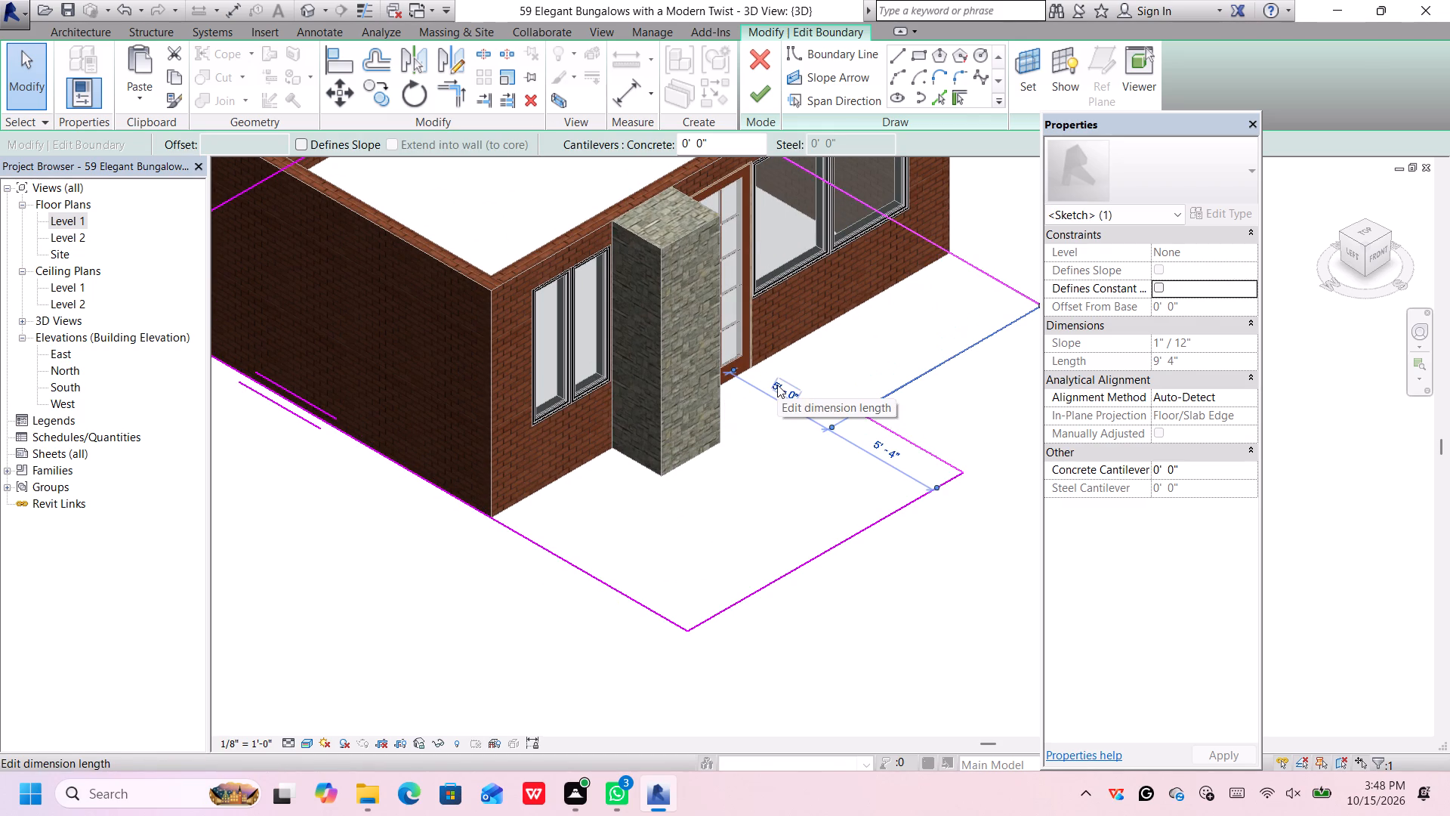
{"action": "left_click", "coordinate": [777, 385]}
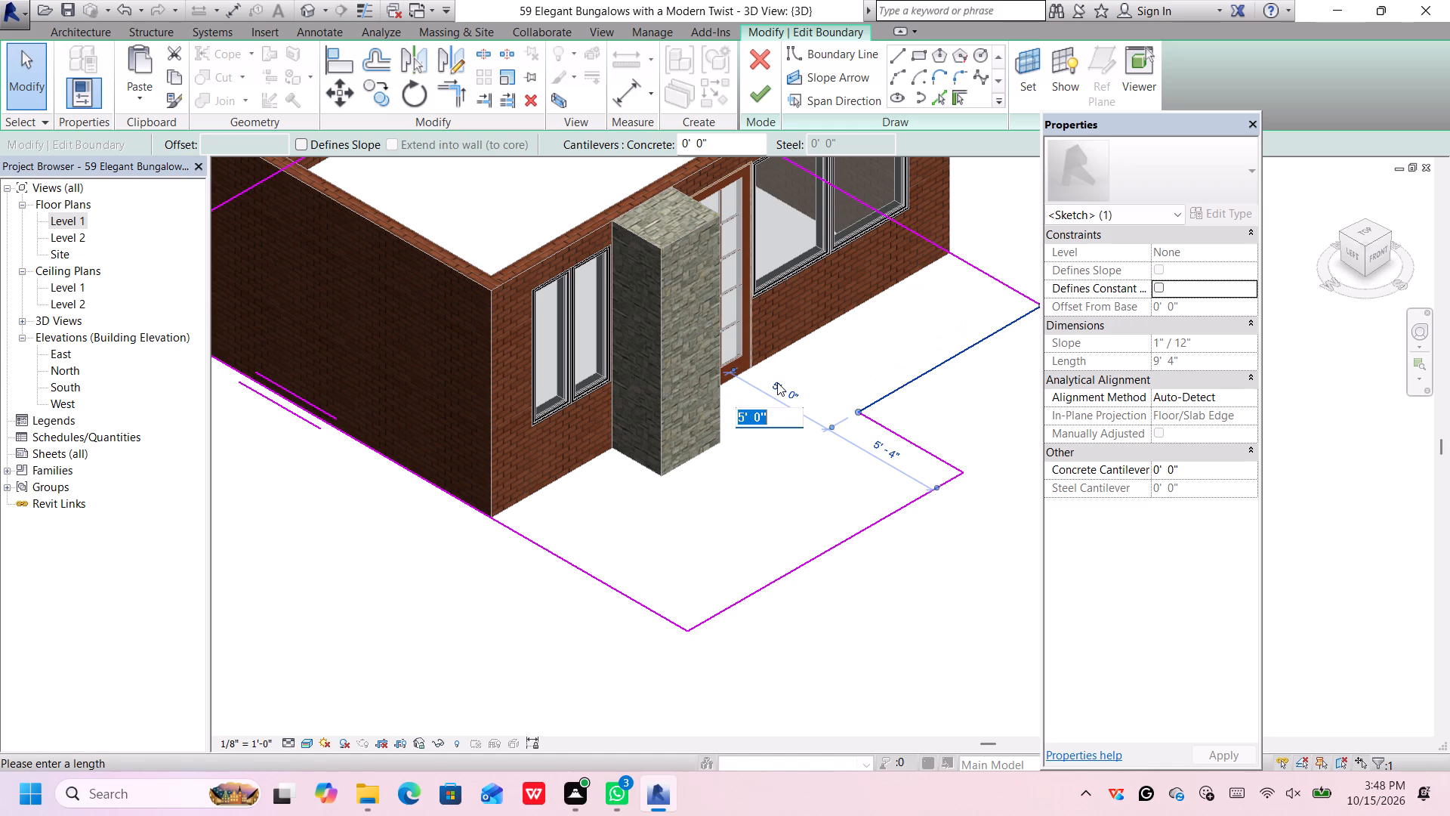
{"action": "type", "text": "6'"}
{"action": "key", "text": "Return"}
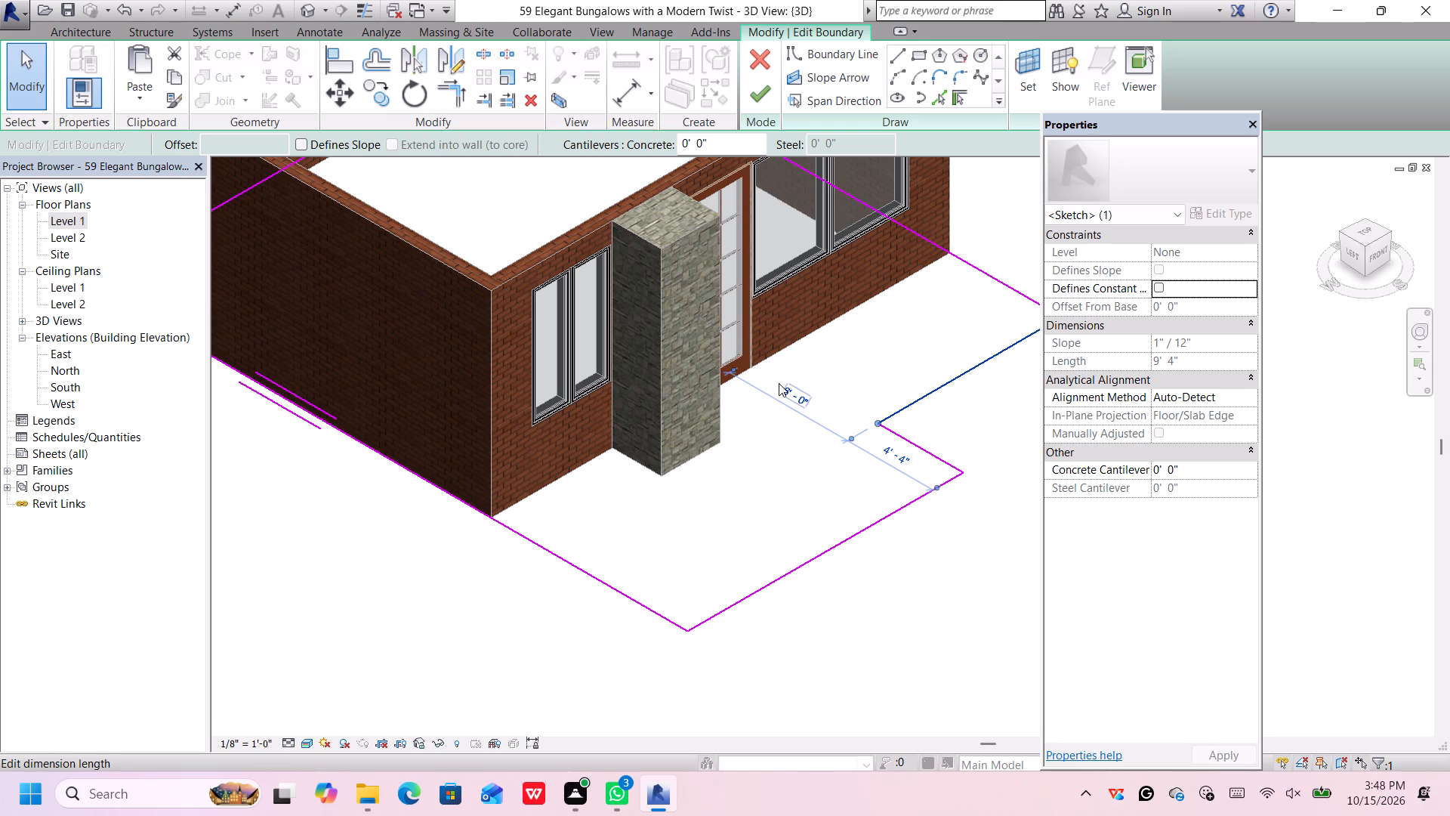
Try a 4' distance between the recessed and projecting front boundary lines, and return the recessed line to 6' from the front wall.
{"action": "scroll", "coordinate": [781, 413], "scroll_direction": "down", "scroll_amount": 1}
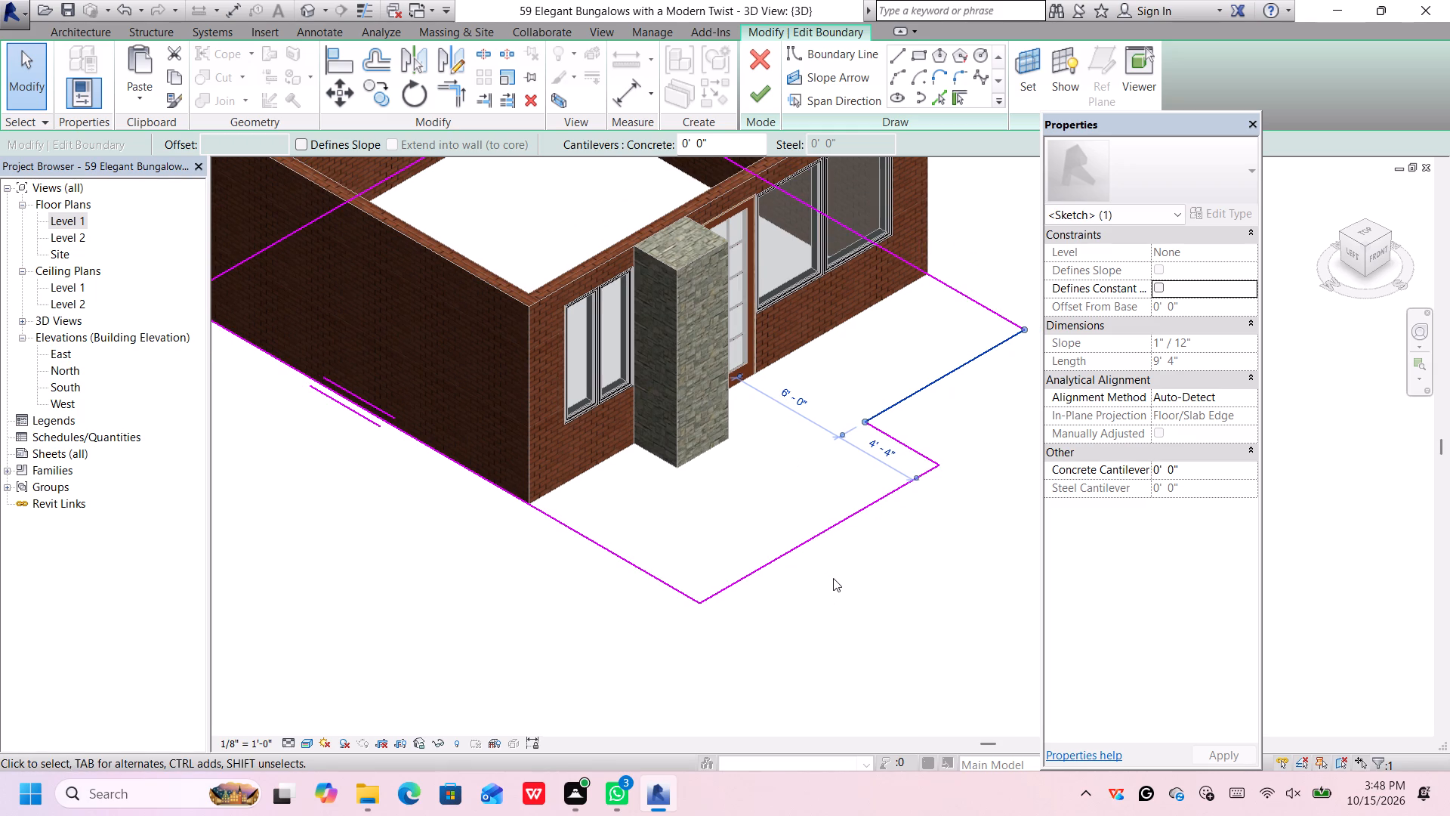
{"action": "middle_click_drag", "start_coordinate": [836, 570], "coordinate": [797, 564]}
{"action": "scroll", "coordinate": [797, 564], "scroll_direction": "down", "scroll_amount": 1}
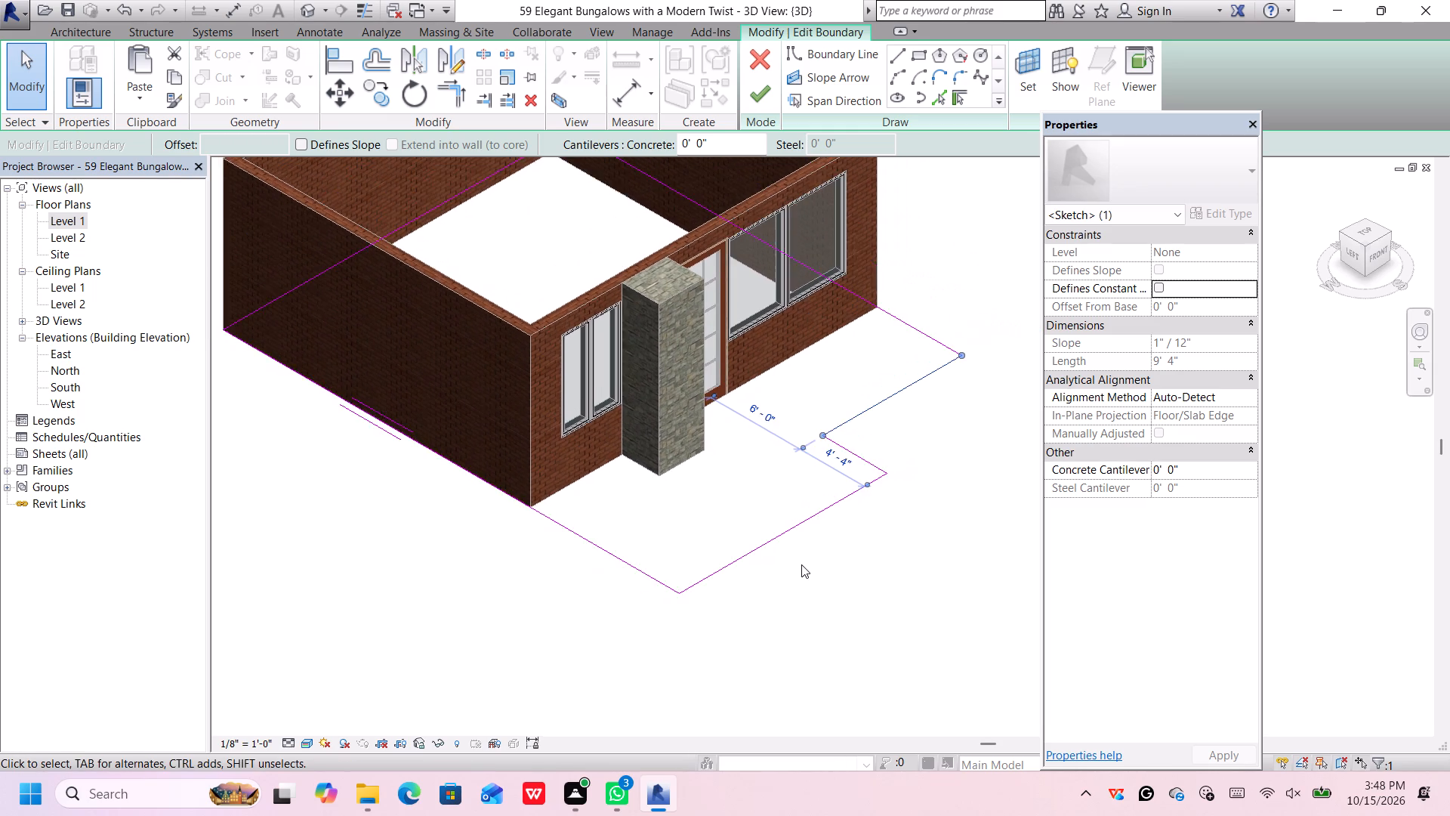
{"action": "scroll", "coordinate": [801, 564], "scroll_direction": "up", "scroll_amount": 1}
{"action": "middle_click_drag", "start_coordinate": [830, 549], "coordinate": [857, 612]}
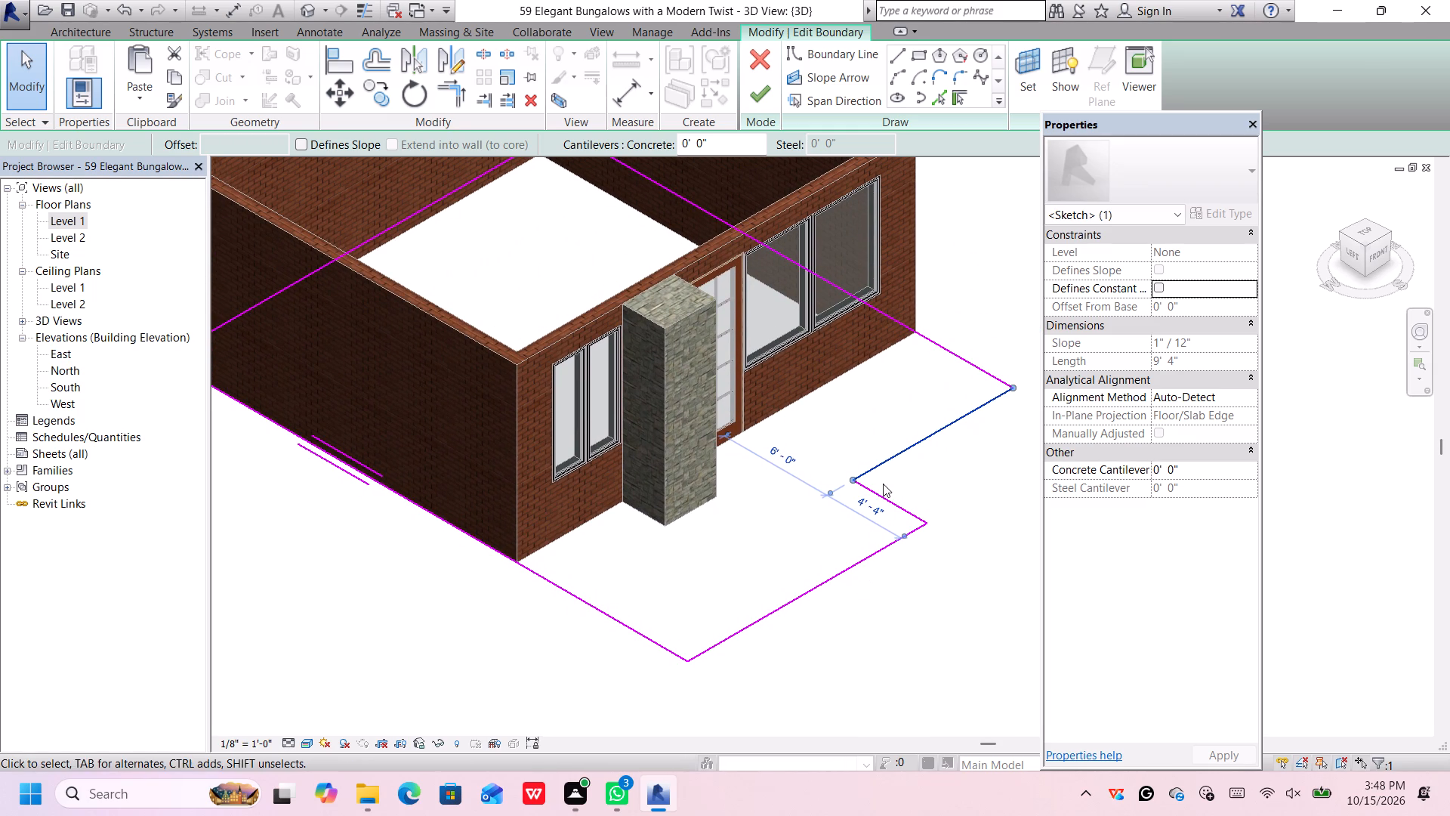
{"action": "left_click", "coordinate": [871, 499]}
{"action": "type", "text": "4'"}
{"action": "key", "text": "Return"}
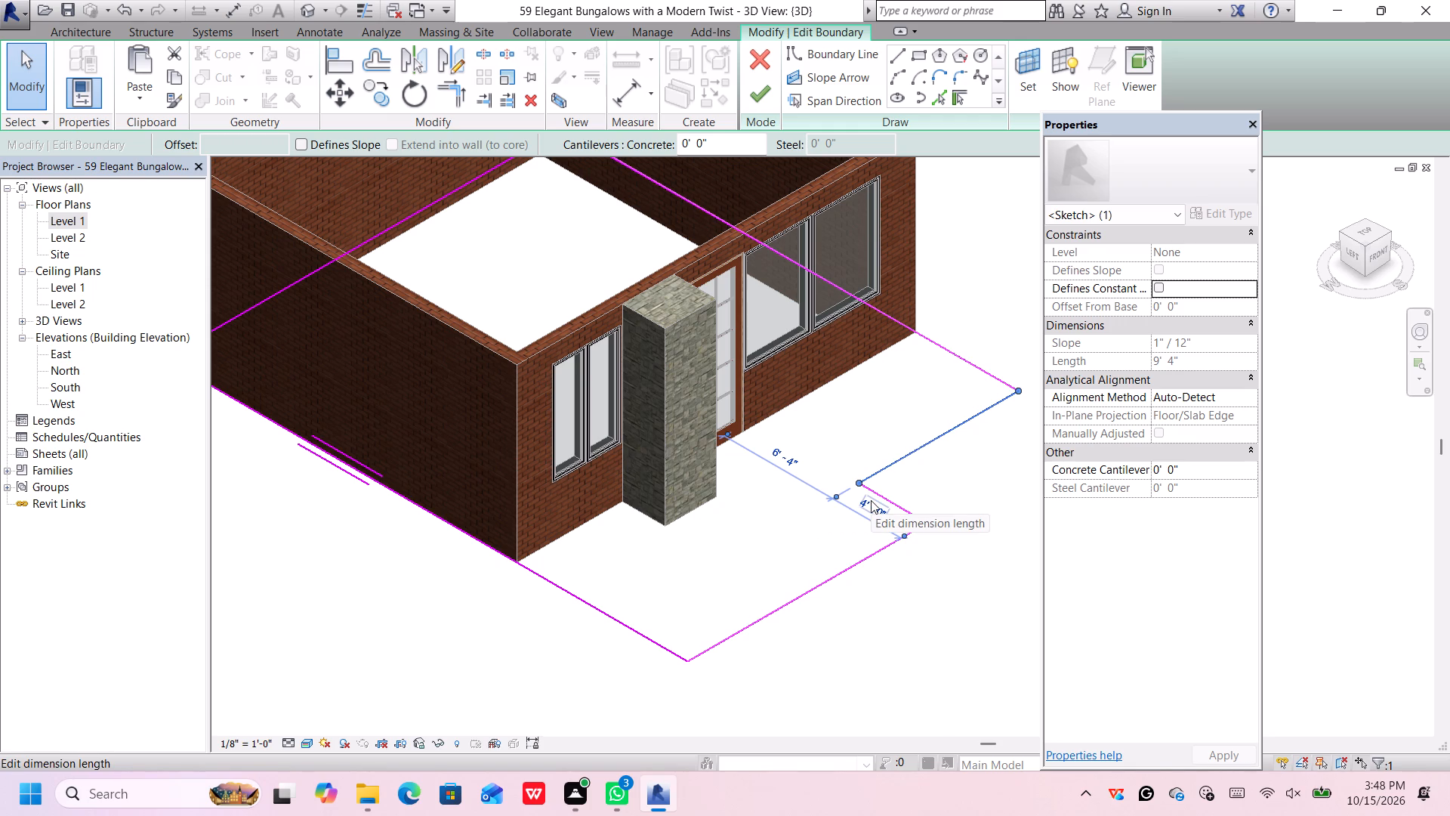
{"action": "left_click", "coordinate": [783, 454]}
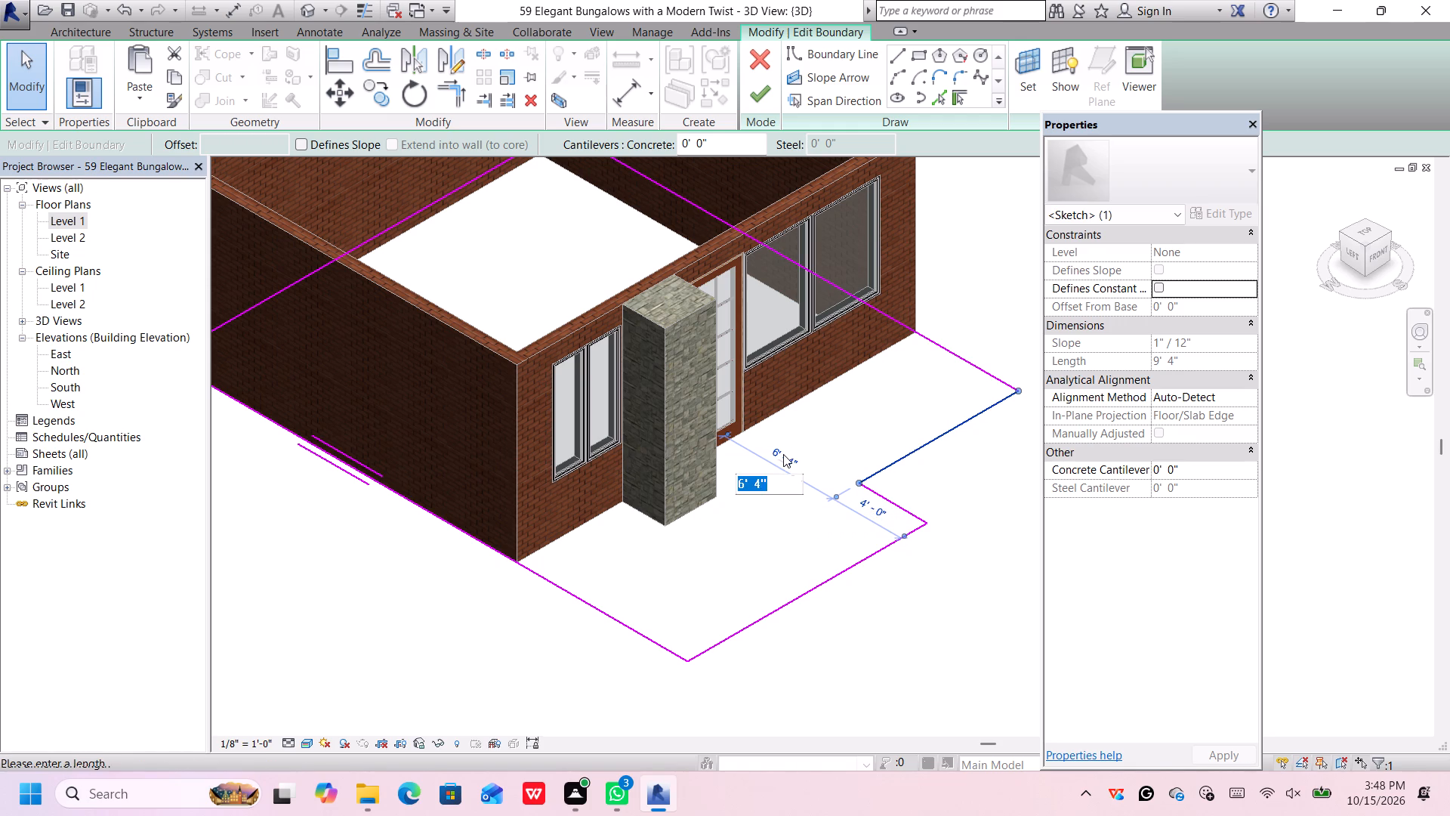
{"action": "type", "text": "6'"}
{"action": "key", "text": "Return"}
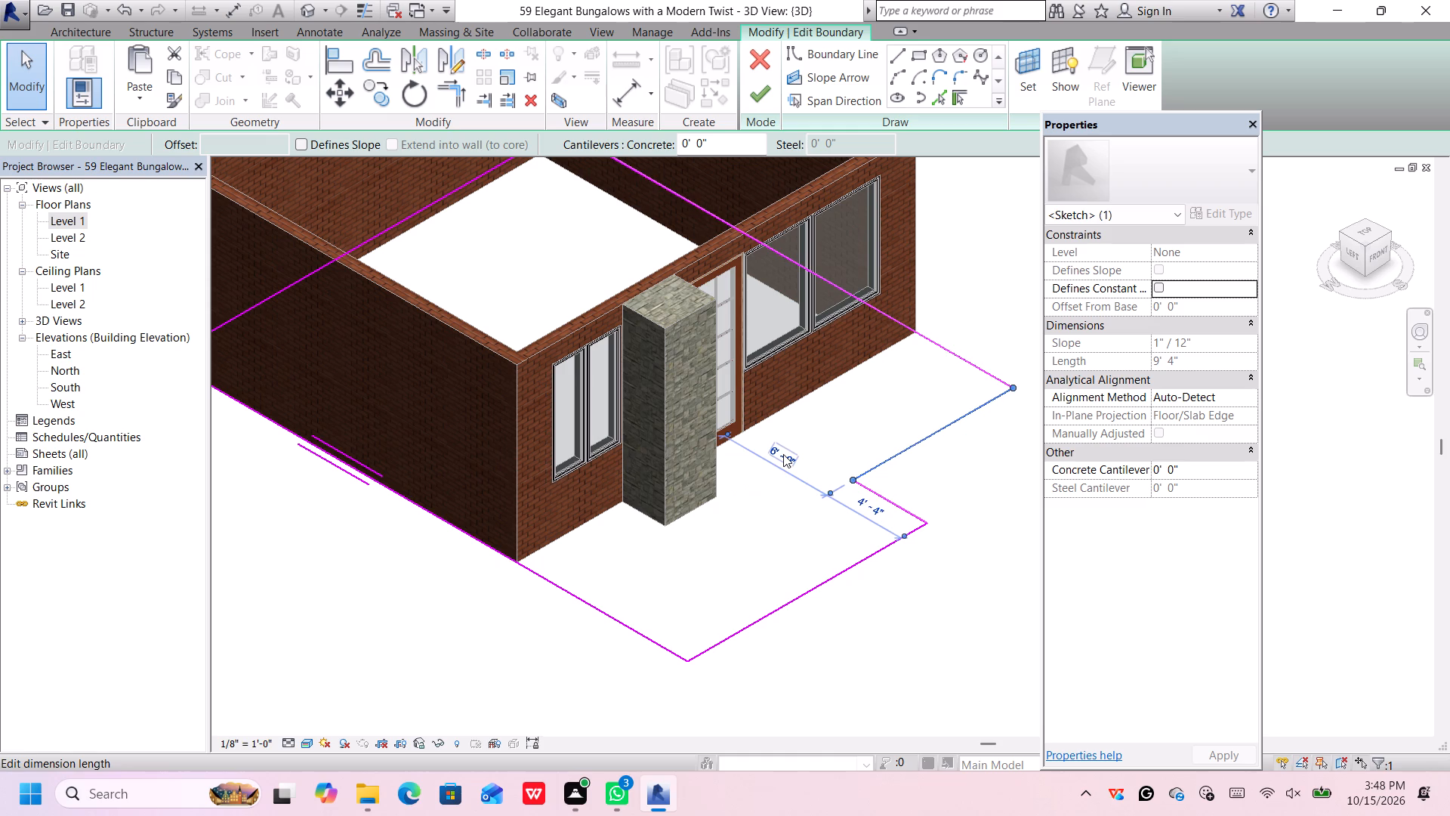
Deselect the boundary line and finish the floor boundary edit to apply the reshaped outline to the Generic - 12" floor.
{"action": "left_click", "coordinate": [857, 608]}
{"action": "scroll", "coordinate": [883, 576], "scroll_direction": "down", "scroll_amount": 1}
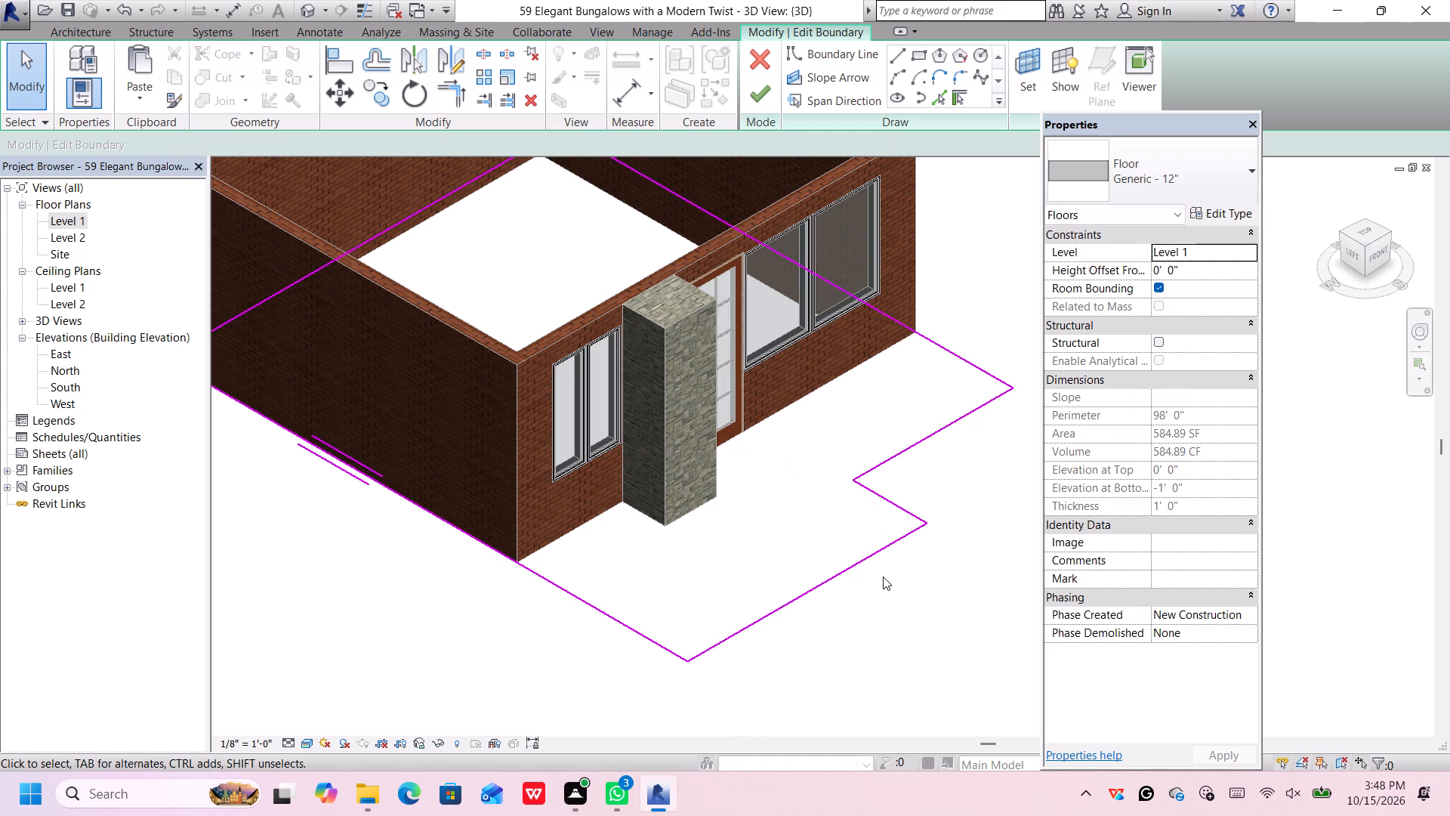
{"action": "scroll", "coordinate": [883, 576], "scroll_direction": "down", "scroll_amount": 2}
{"action": "left_click", "coordinate": [752, 88]}
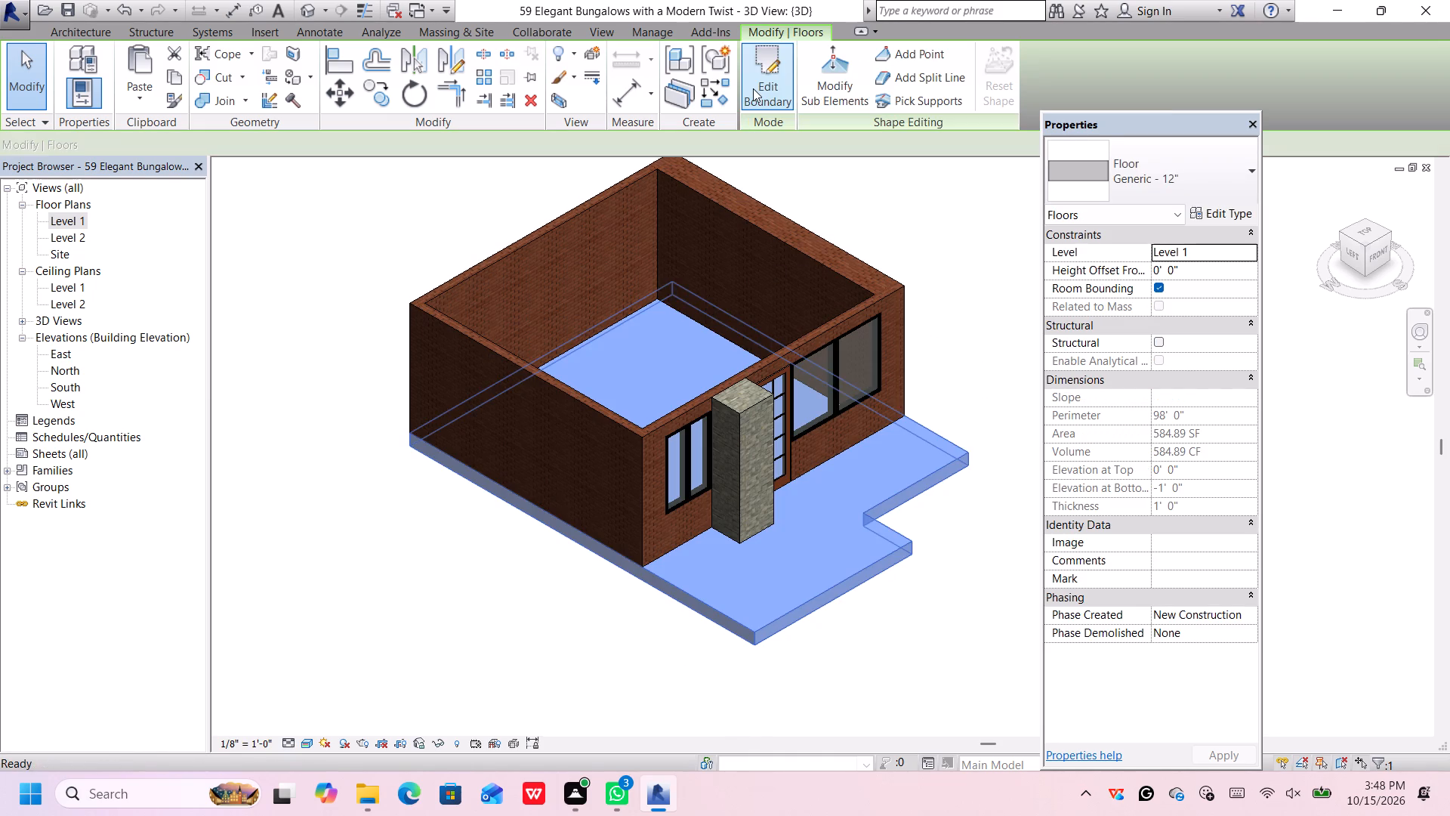
Open the material choice for the Structure [1] layer in the Generic - 12" floor type's assembly.
{"action": "left_click", "coordinate": [1217, 211]}
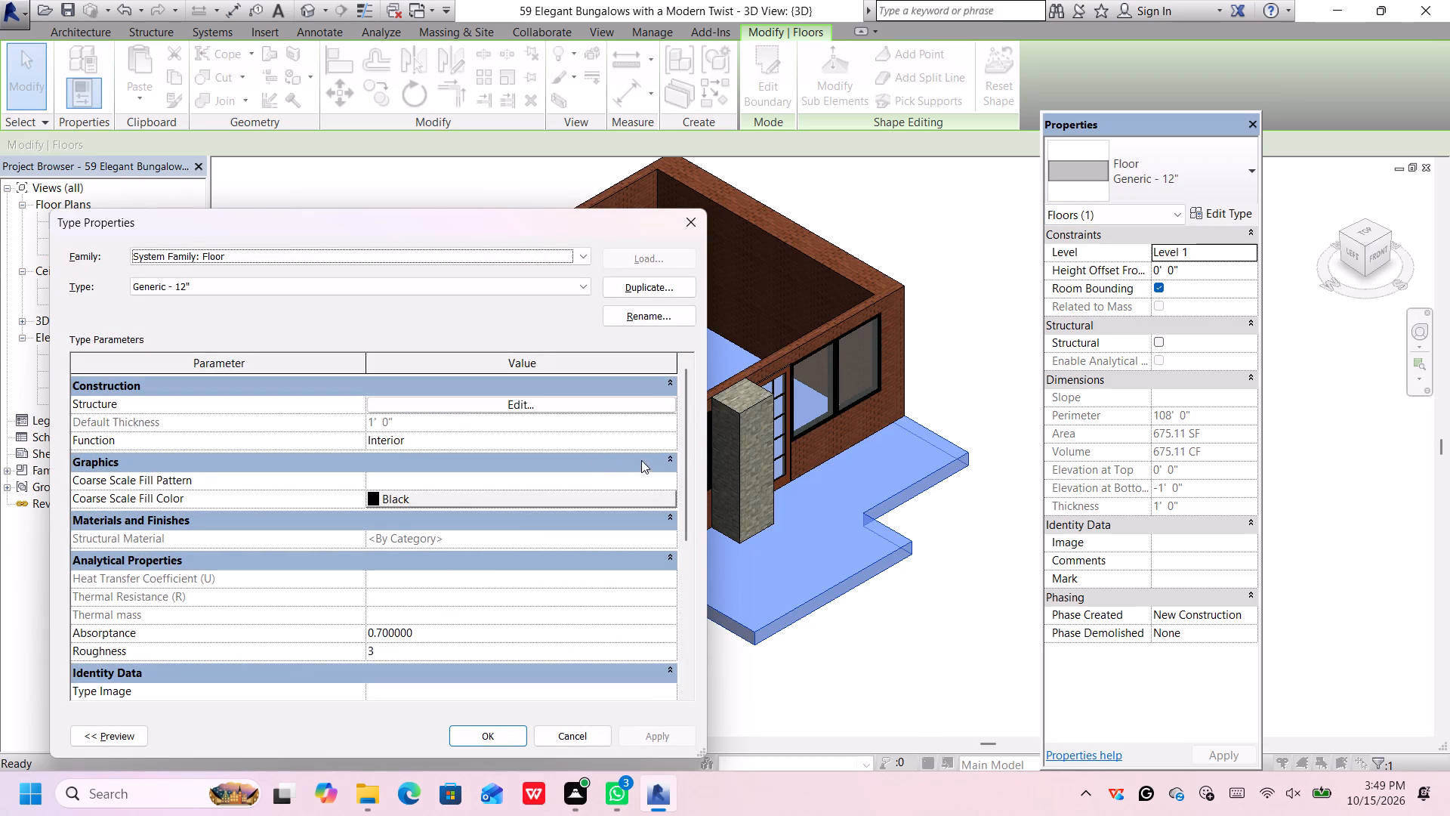
{"action": "left_click", "coordinate": [671, 535]}
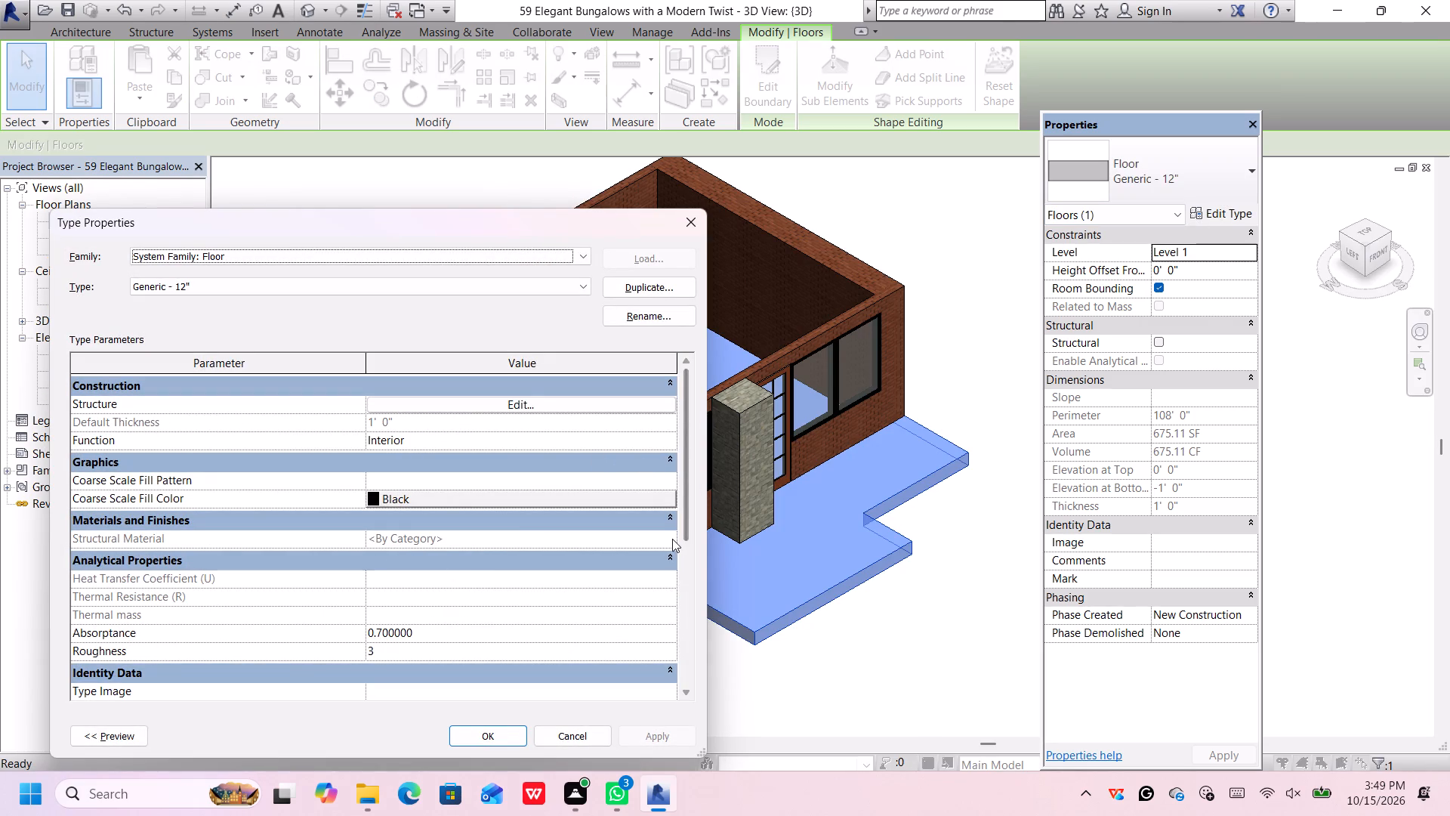
{"action": "left_click", "coordinate": [671, 541]}
{"action": "left_click", "coordinate": [592, 403]}
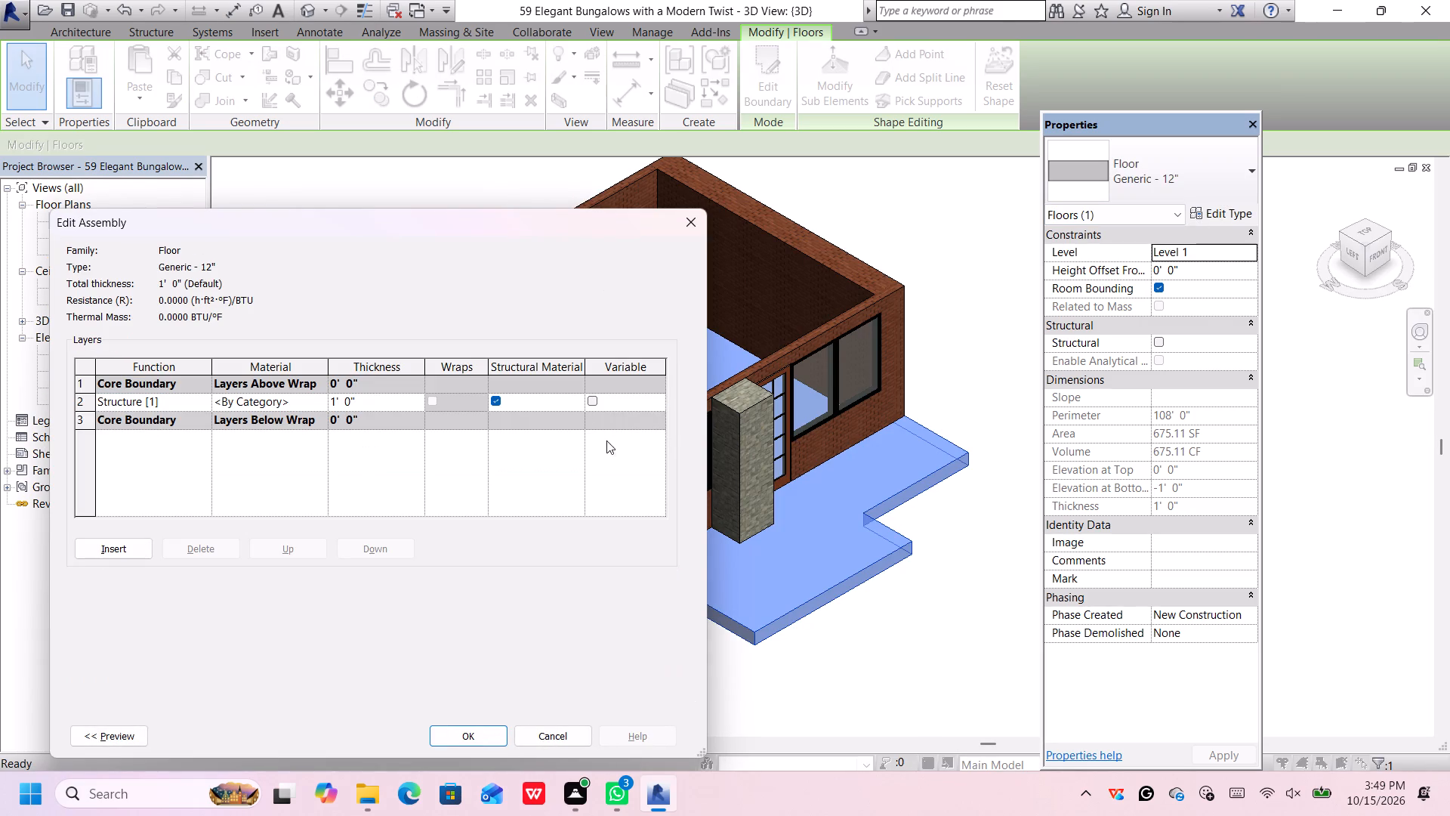
{"action": "left_click", "coordinate": [330, 405]}
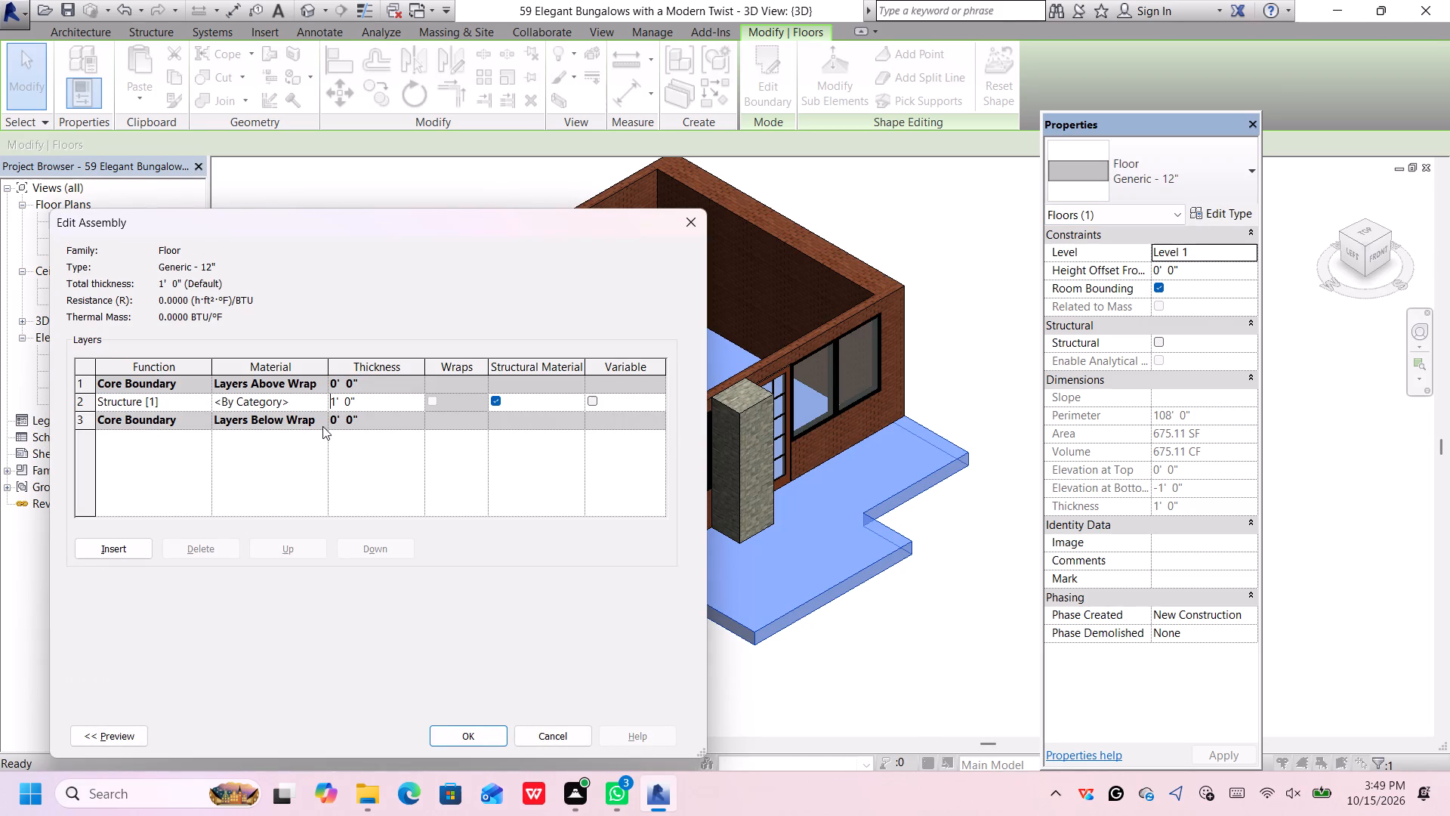
{"action": "left_click", "coordinate": [322, 405]}
{"action": "left_click", "coordinate": [321, 395]}
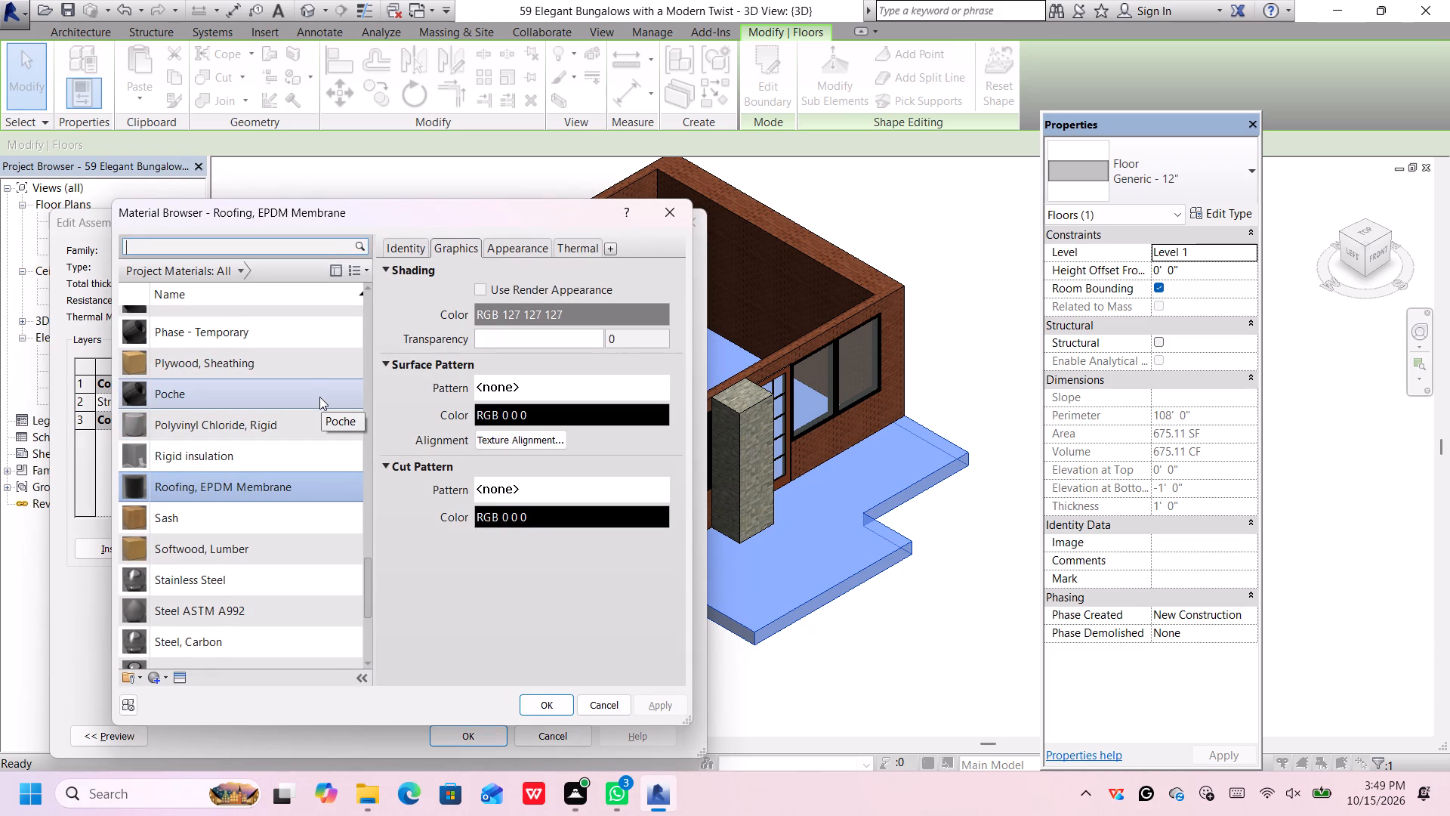
Open the asset library from the floor layer's material selection and search it for "white".
{"action": "left_click", "coordinate": [186, 679]}
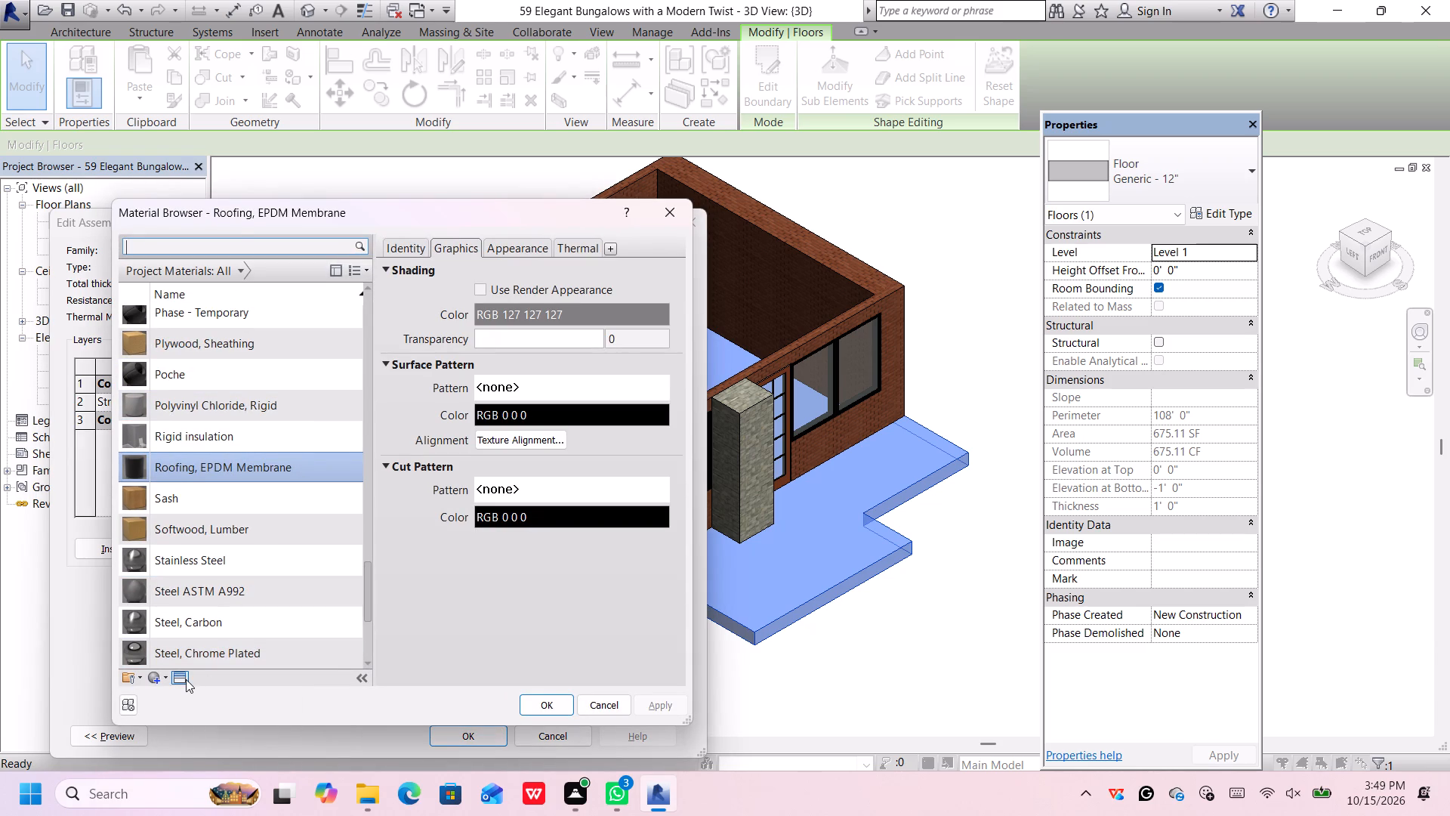
{"action": "left_click", "coordinate": [906, 232]}
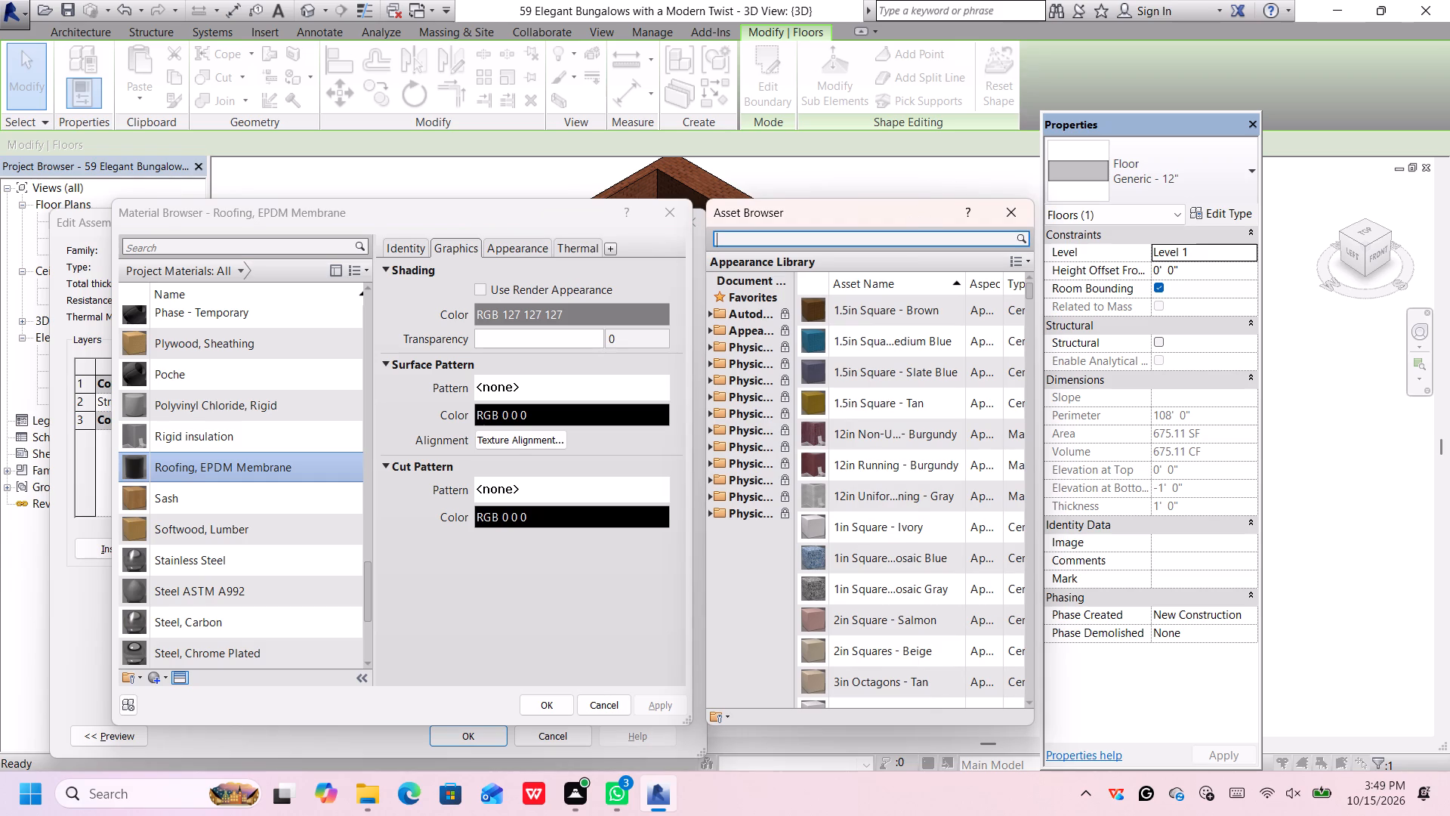
{"action": "type", "text": "white"}
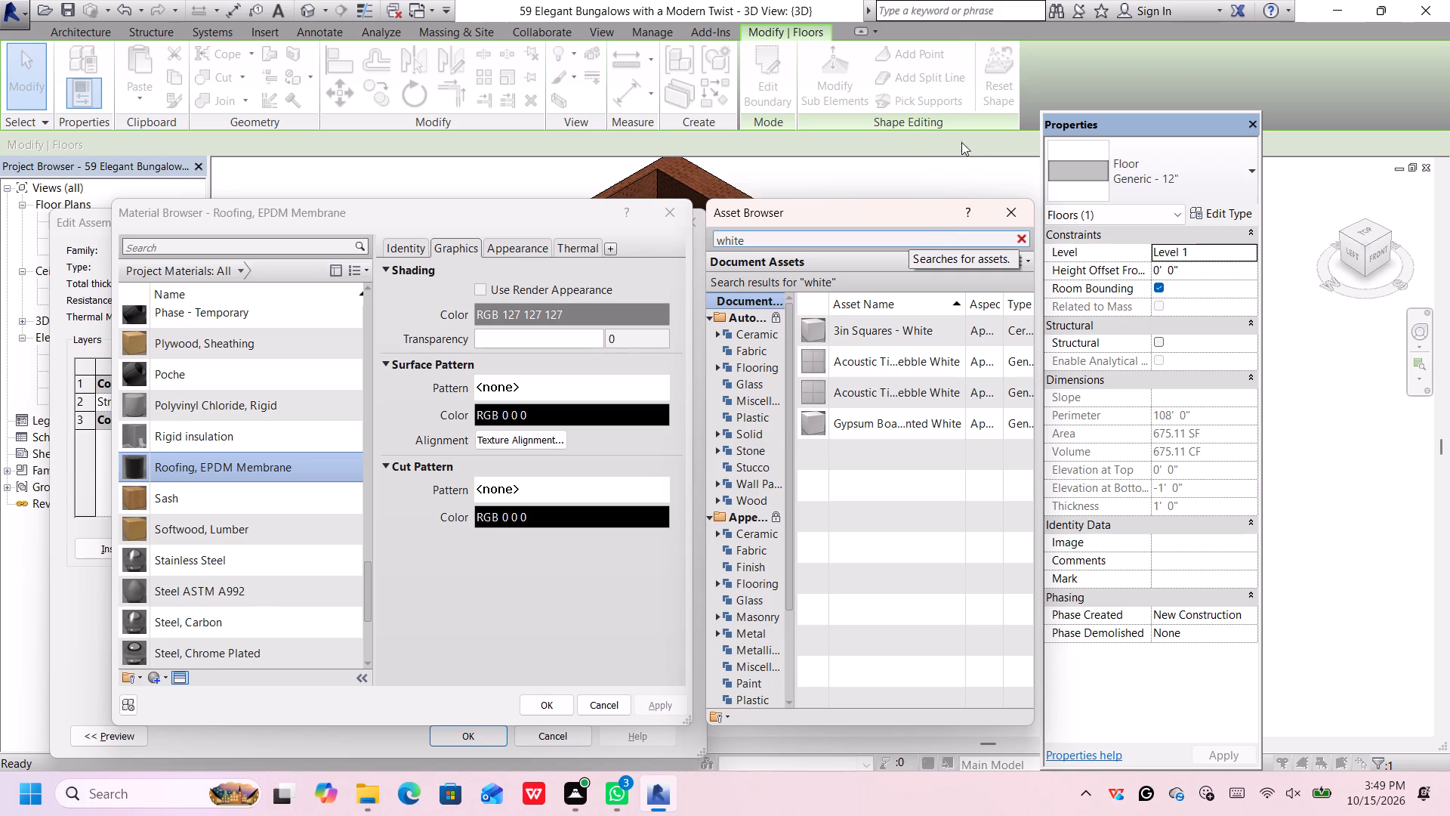
{"action": "key", "text": "Return"}
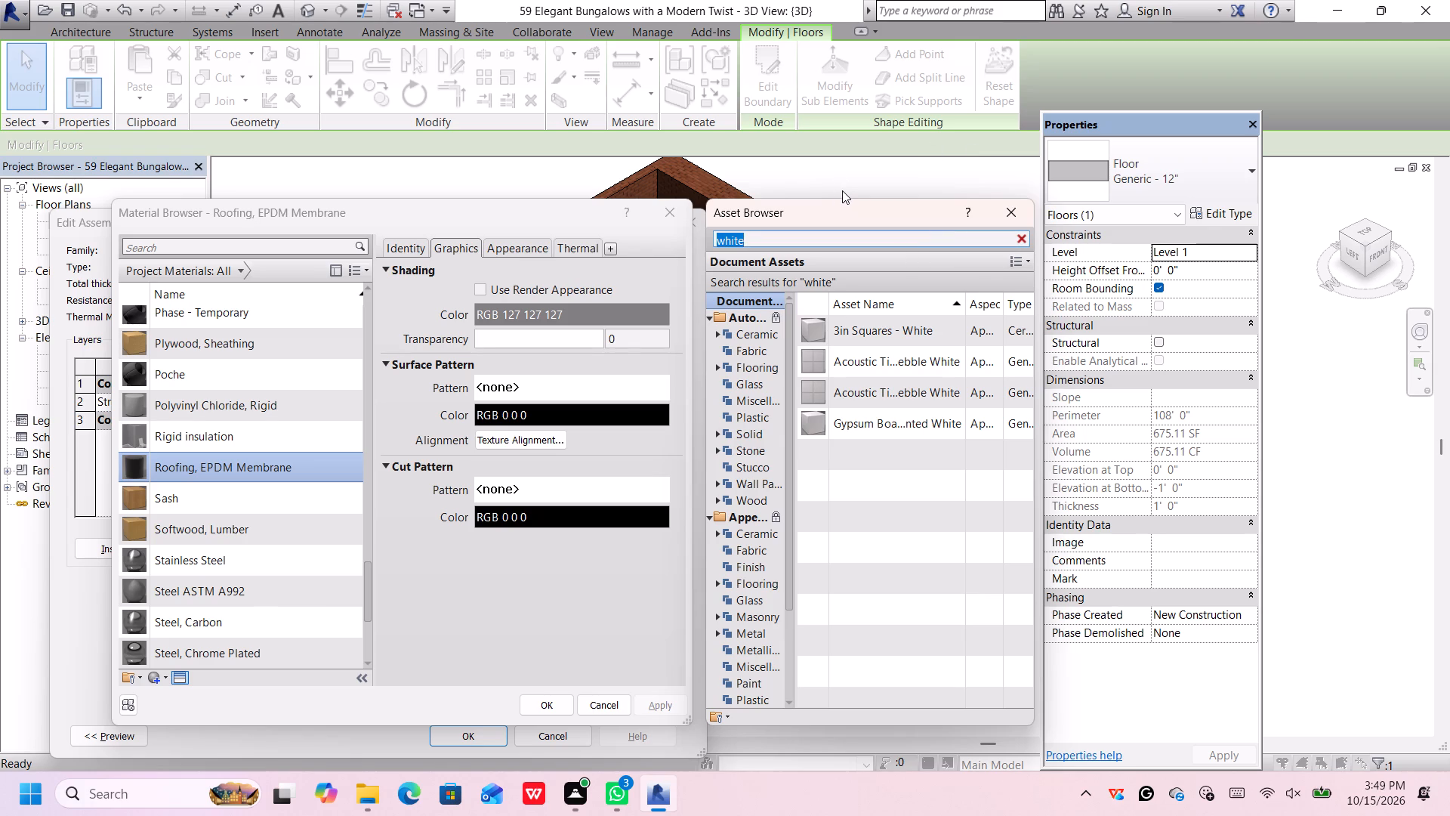
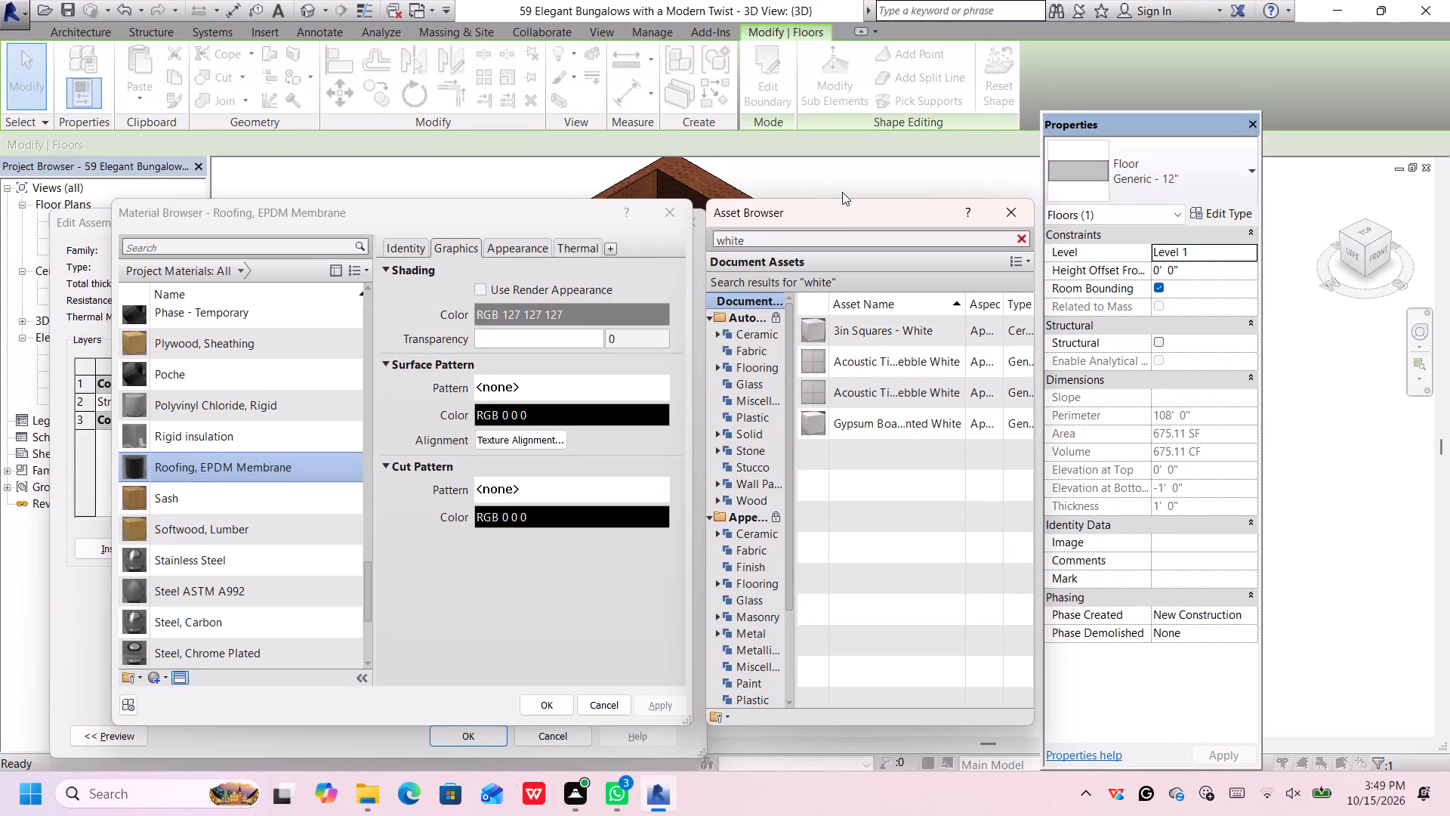
Assign the 3in Squares - White asset to the Roofing, EPDM Membrane material and accept the floor type's assembly.
{"action": "left_click", "coordinate": [842, 192]}
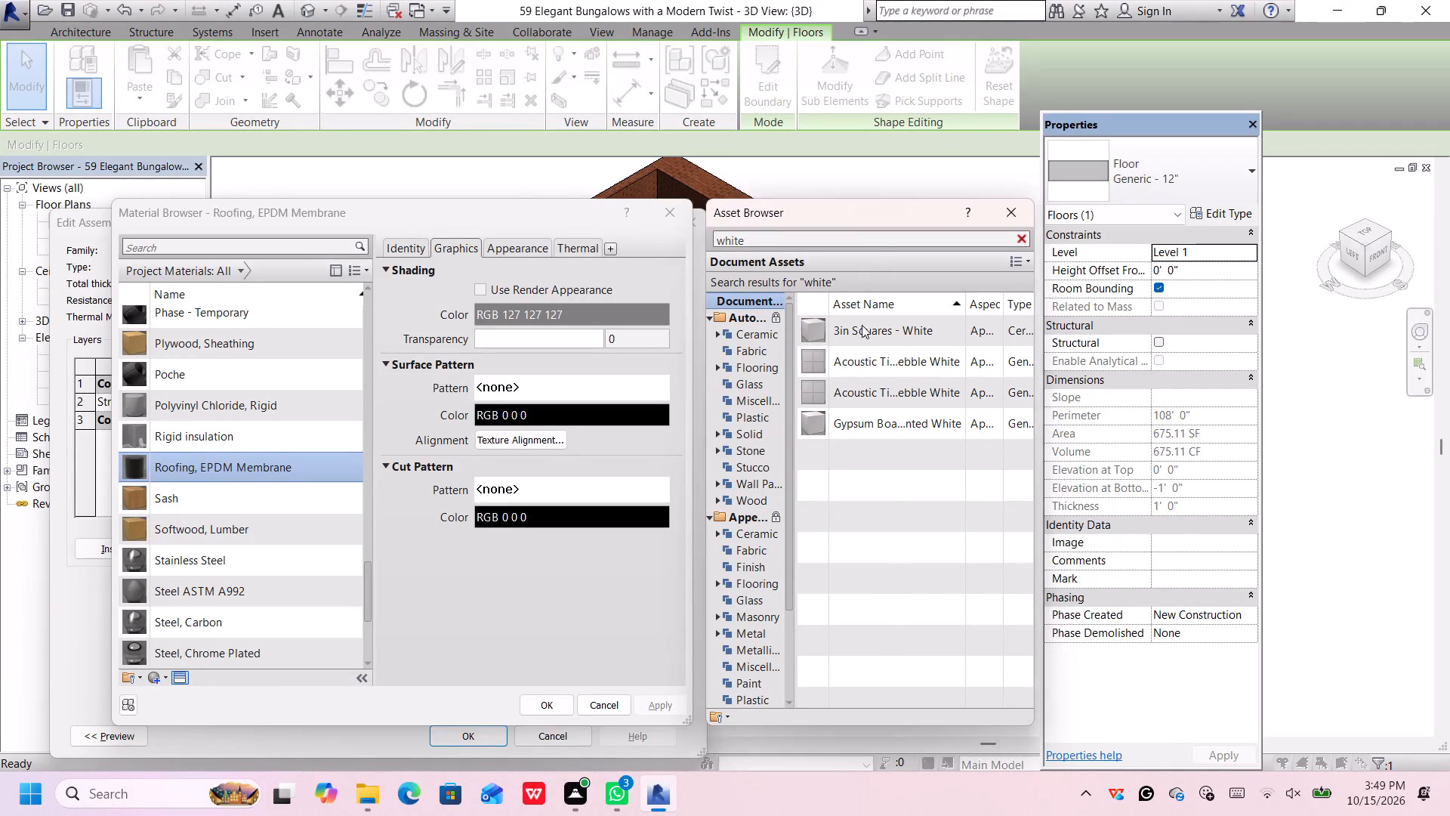
{"action": "left_click", "coordinate": [876, 334]}
{"action": "left_click", "coordinate": [872, 328]}
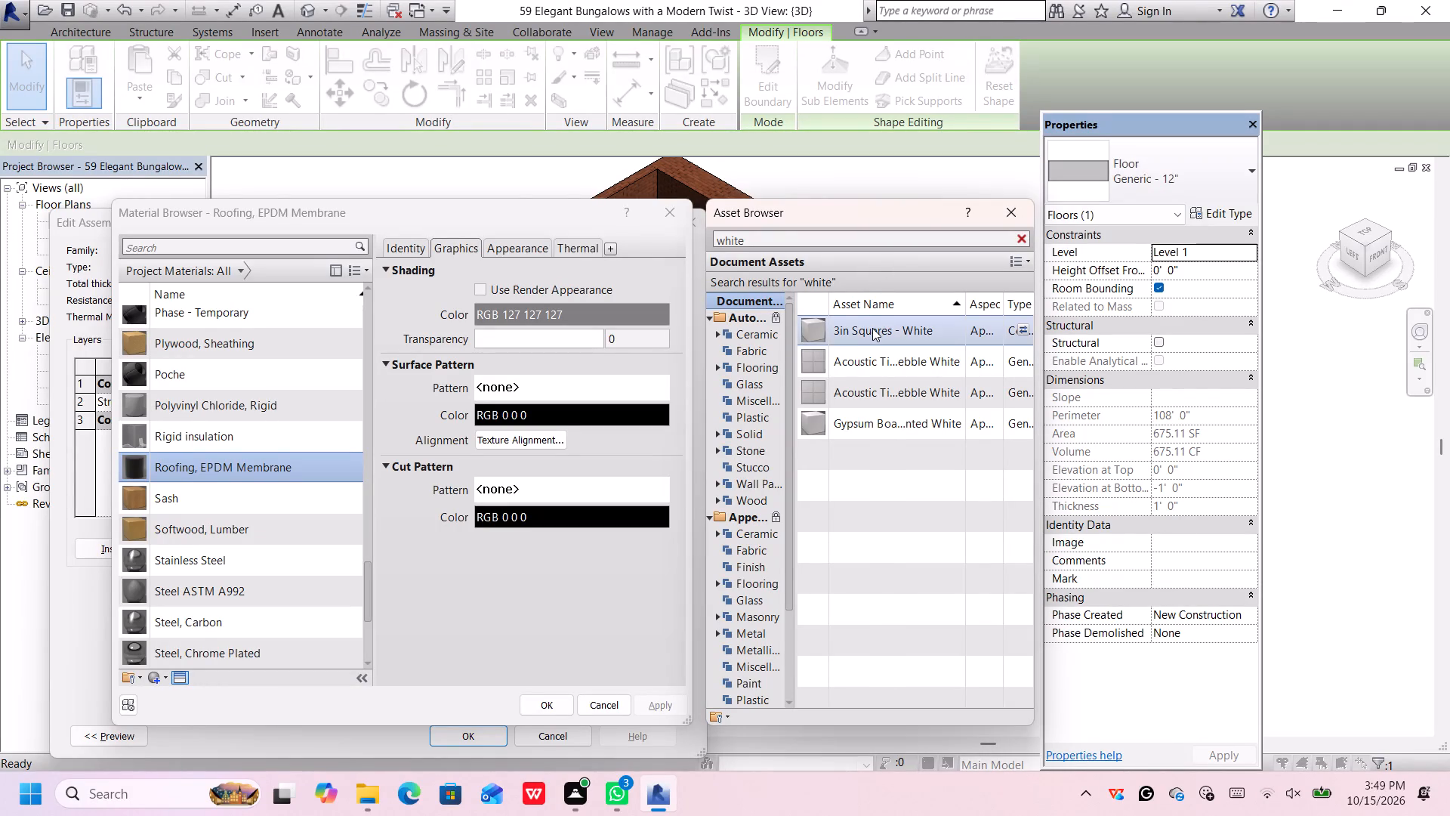
{"action": "double_click", "coordinate": [872, 328]}
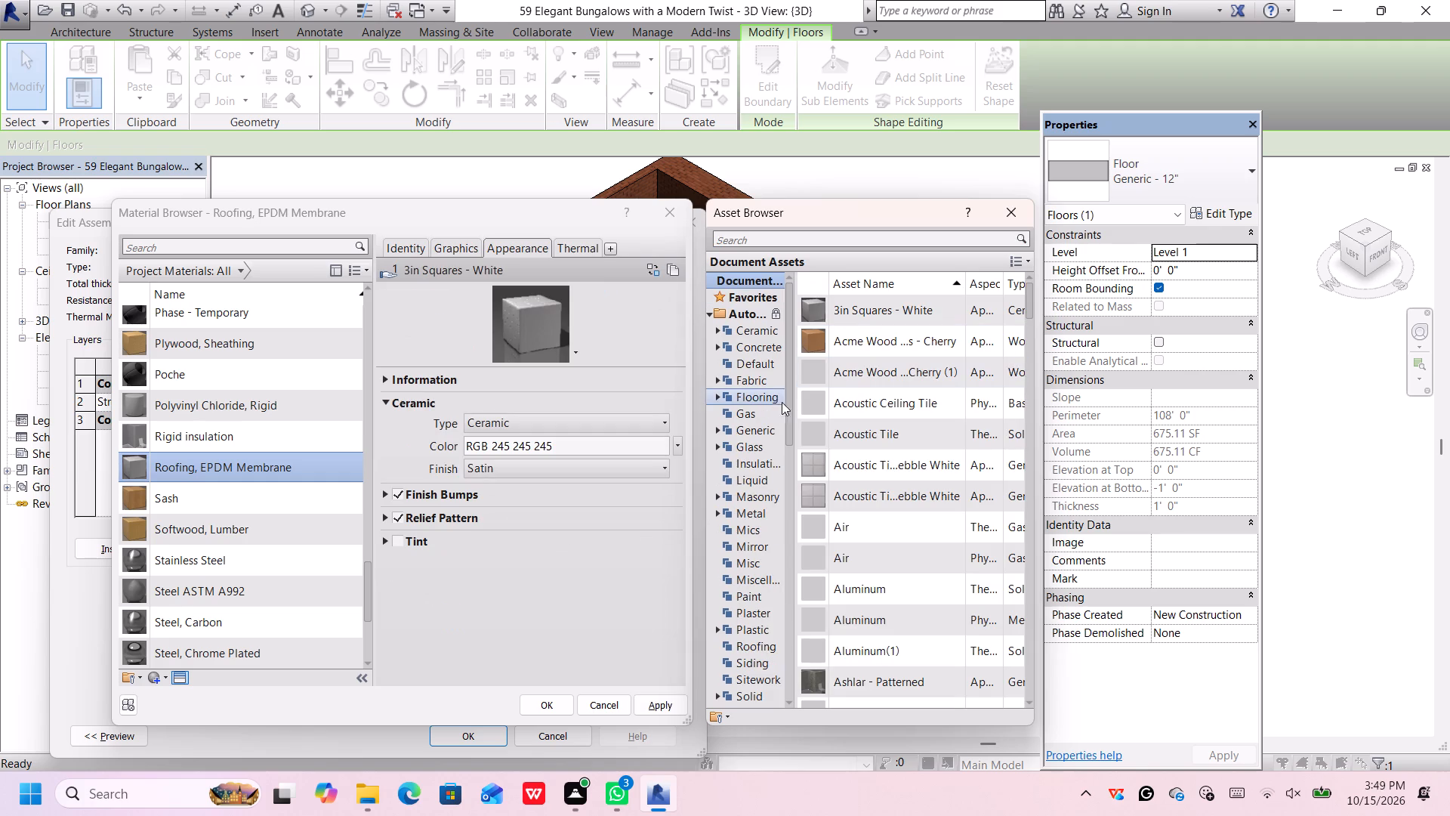
{"action": "left_click", "coordinate": [663, 703]}
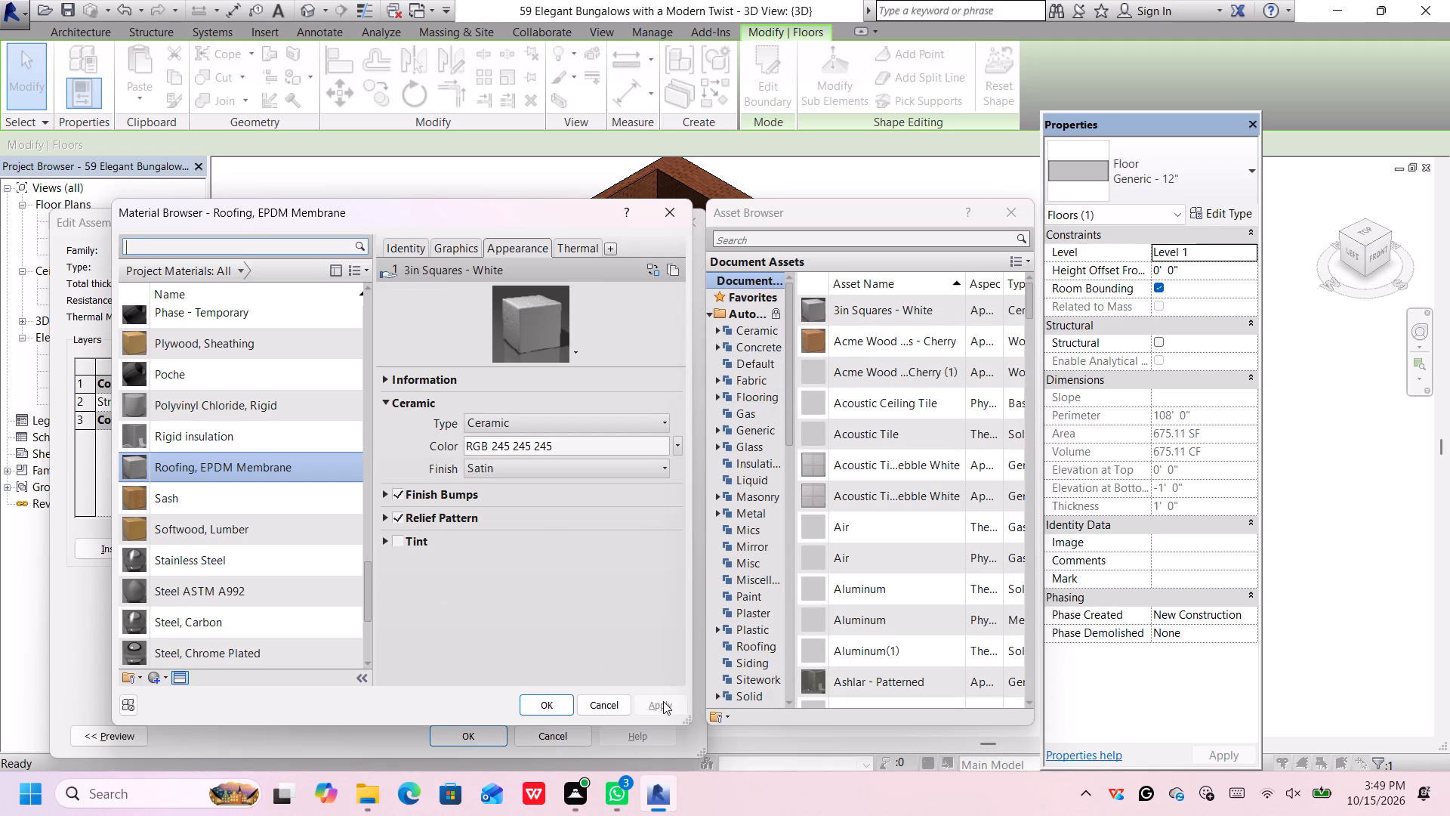
{"action": "left_click", "coordinate": [559, 705]}
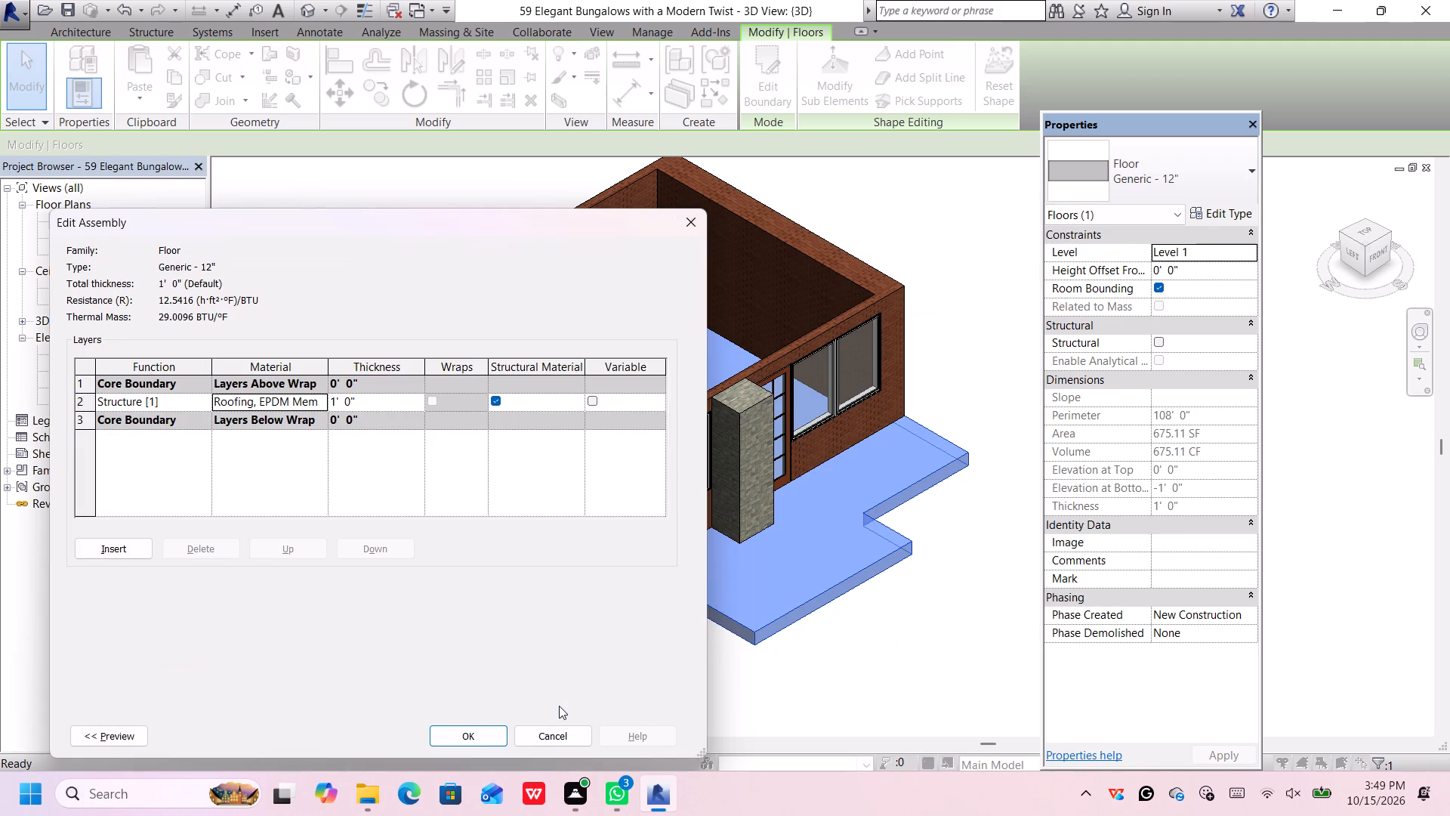
{"action": "left_click", "coordinate": [887, 626]}
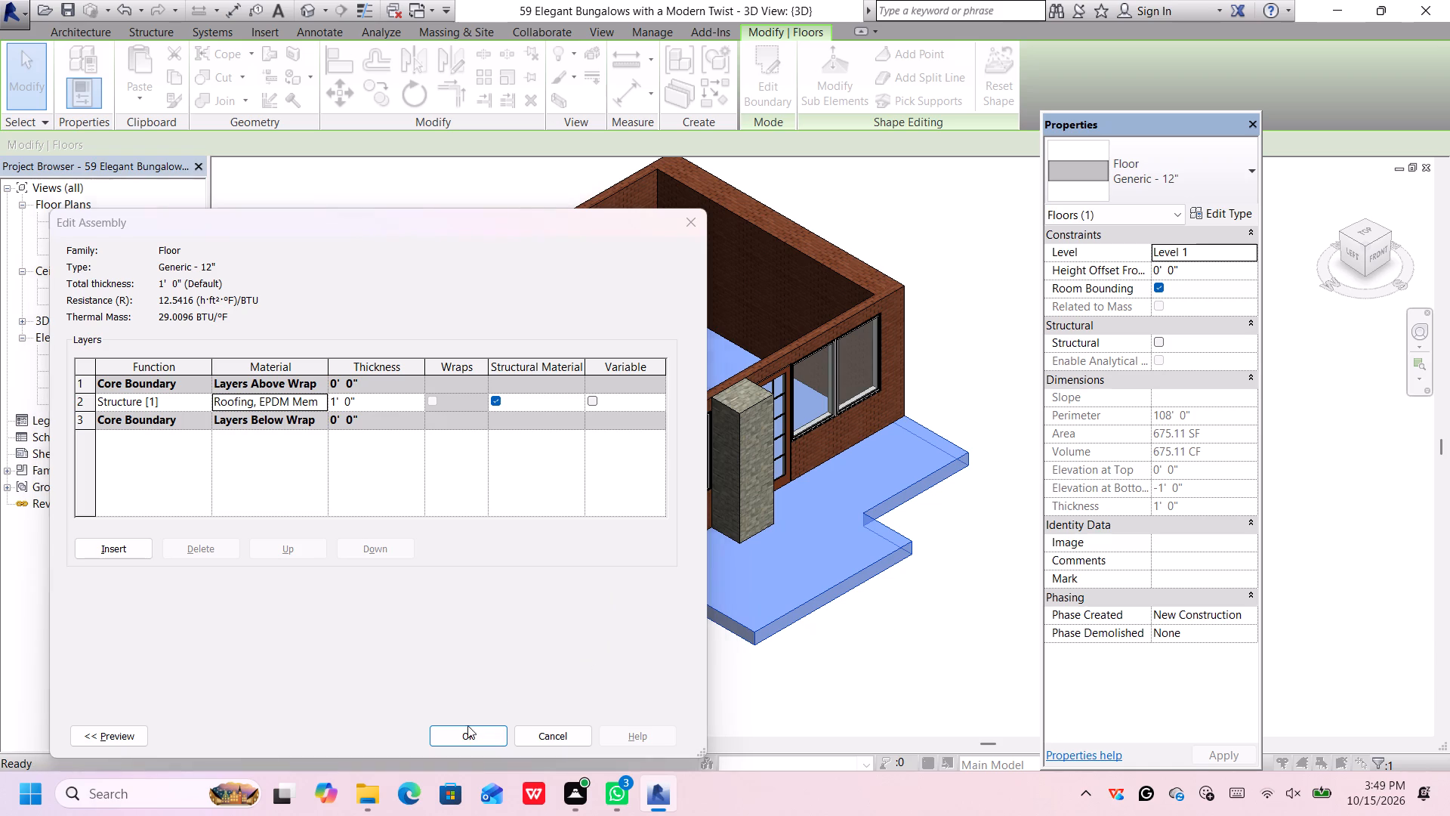
{"action": "left_click", "coordinate": [466, 736]}
{"action": "left_click", "coordinate": [482, 740]}
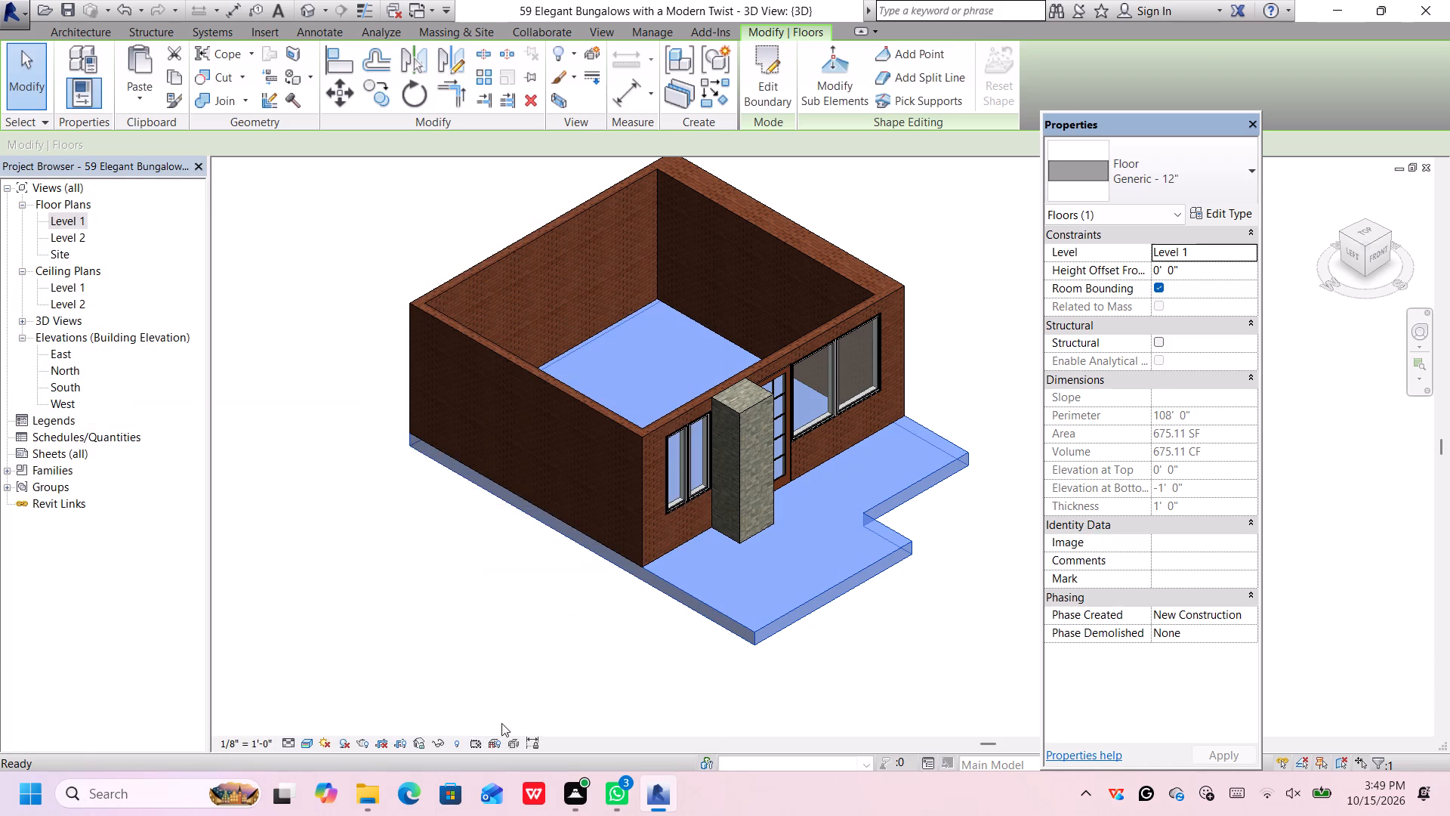
{"action": "left_click", "coordinate": [627, 668]}
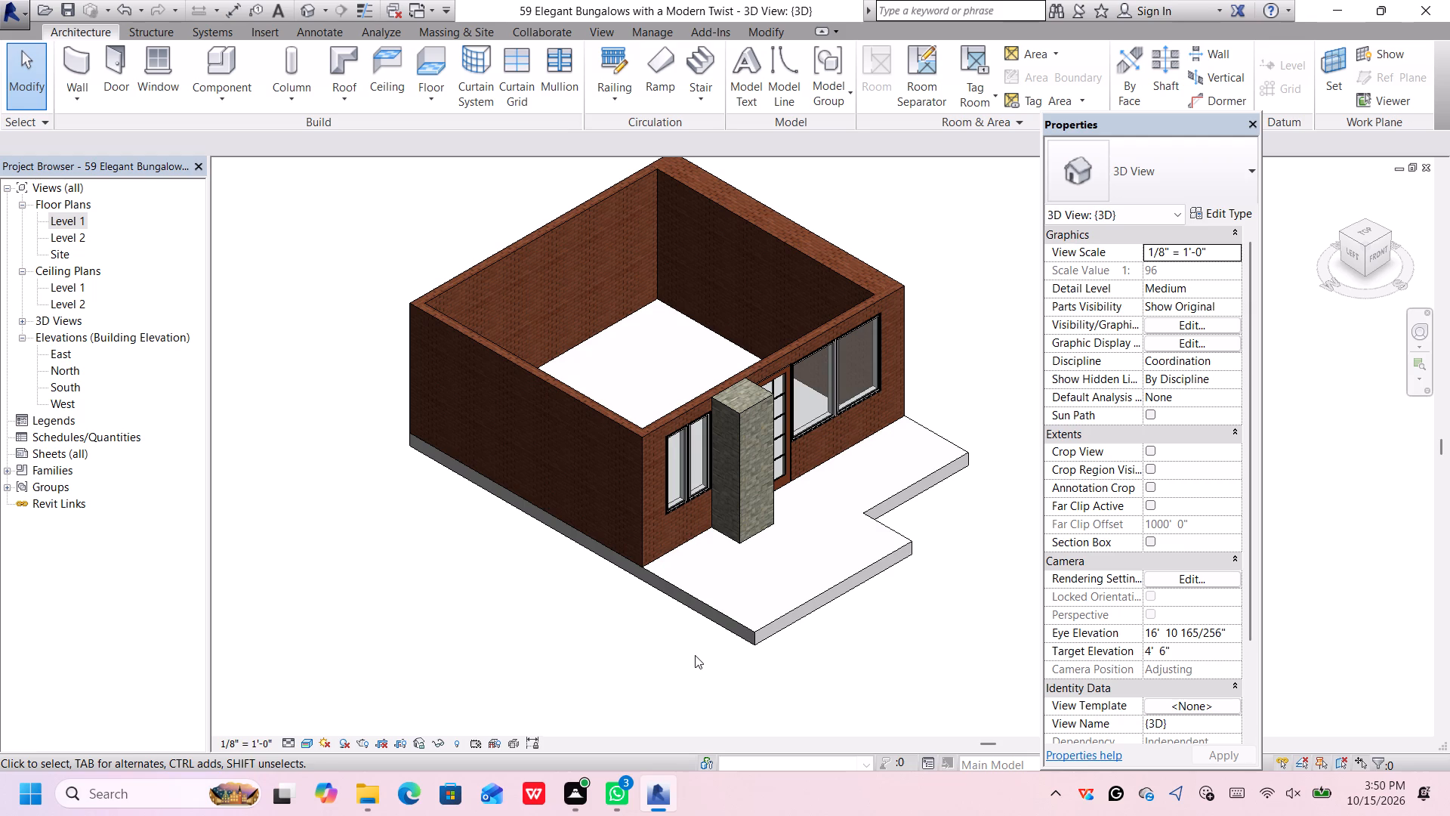
Split the right side wall of type Generic - 8" 2 close to the back corner.
{"action": "scroll", "coordinate": [711, 624], "scroll_direction": "down", "scroll_amount": 2}
{"action": "scroll", "coordinate": [713, 622], "scroll_direction": "up", "scroll_amount": 1}
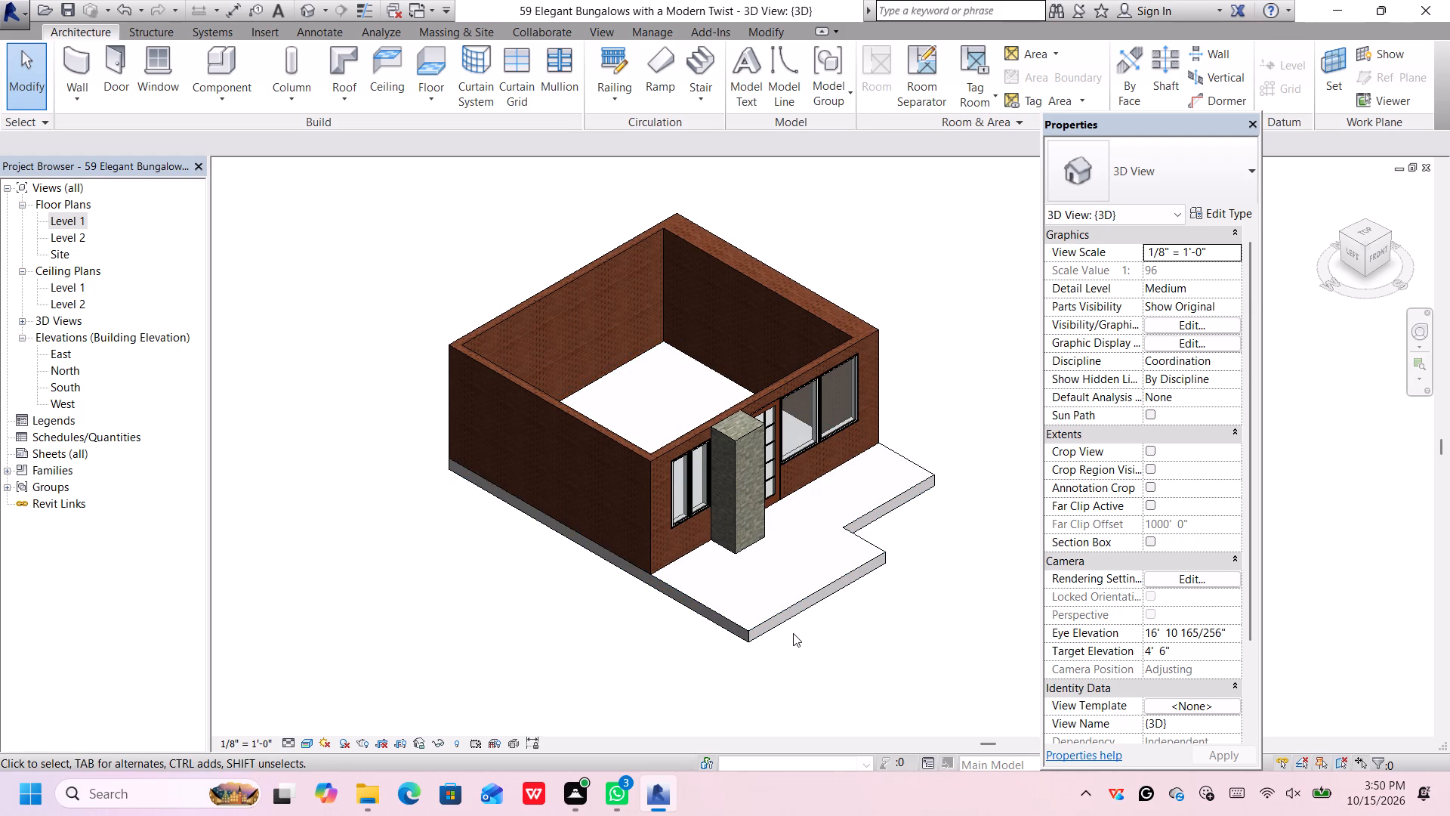
{"action": "scroll", "coordinate": [751, 367], "scroll_direction": "up", "scroll_amount": 2}
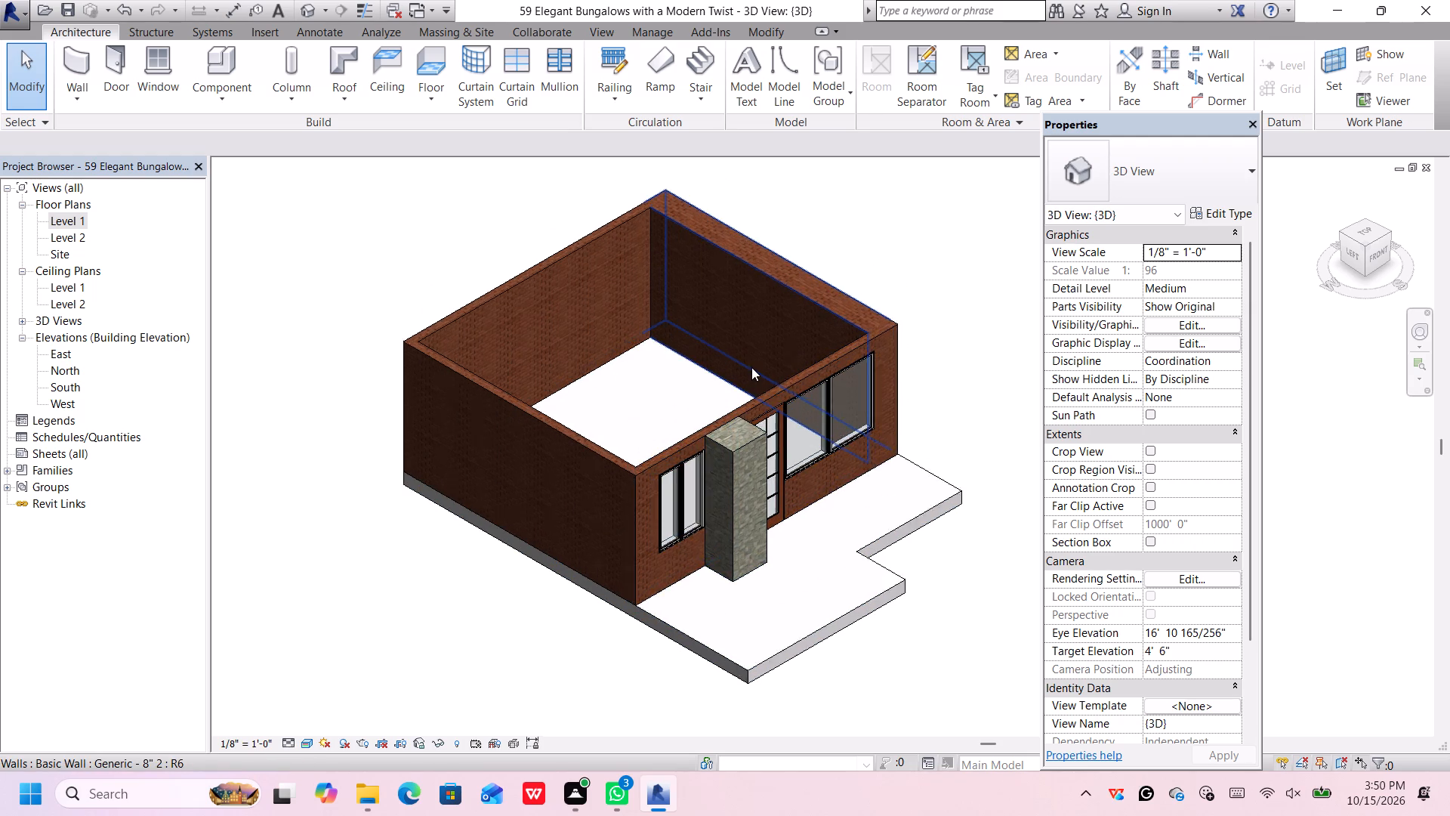
{"action": "scroll", "coordinate": [751, 367], "scroll_direction": "up", "scroll_amount": 1}
{"action": "middle_click_drag", "start_coordinate": [751, 372], "coordinate": [758, 435]}
{"action": "left_click", "coordinate": [773, 293]}
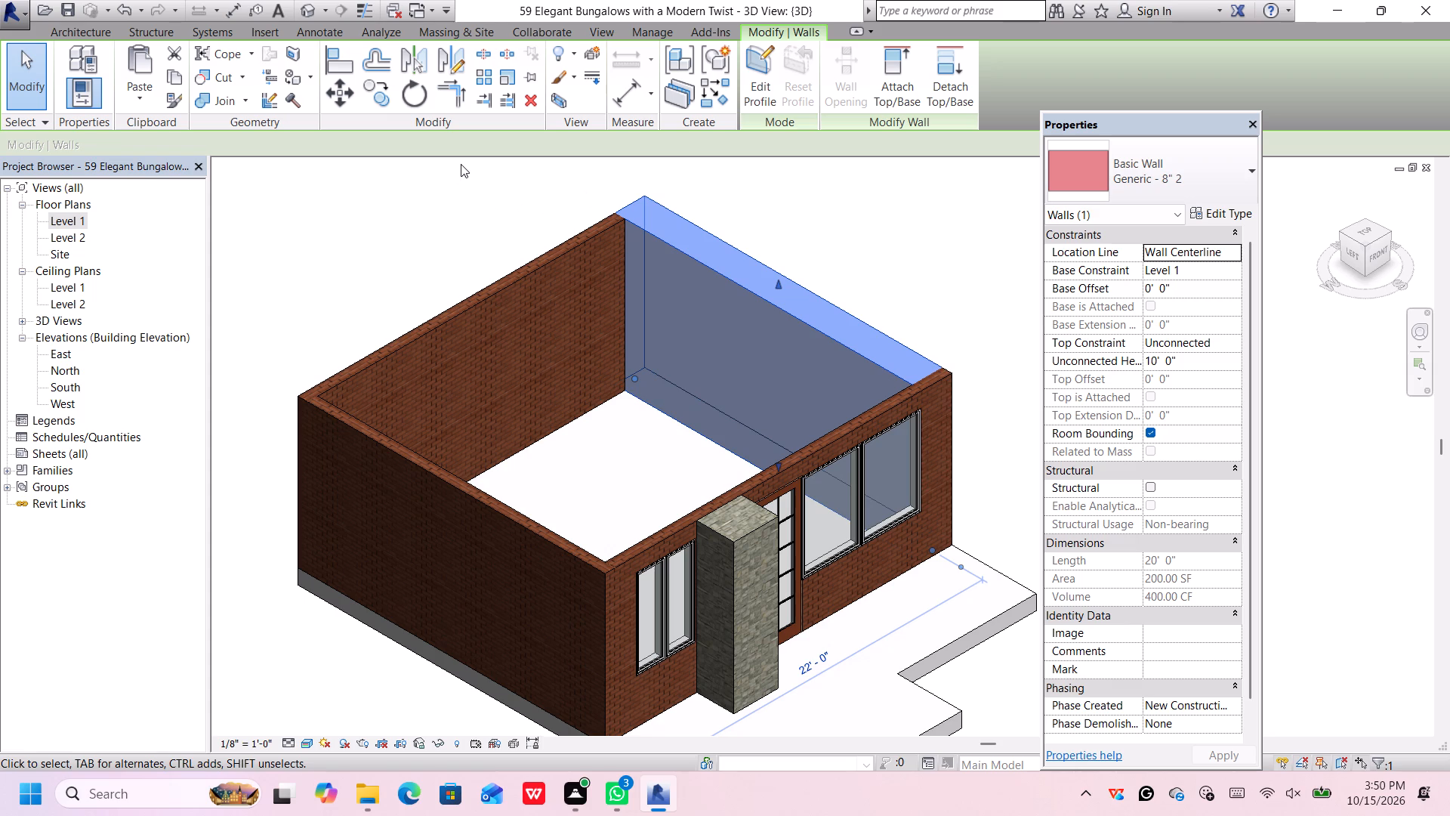
{"action": "left_click", "coordinate": [487, 54]}
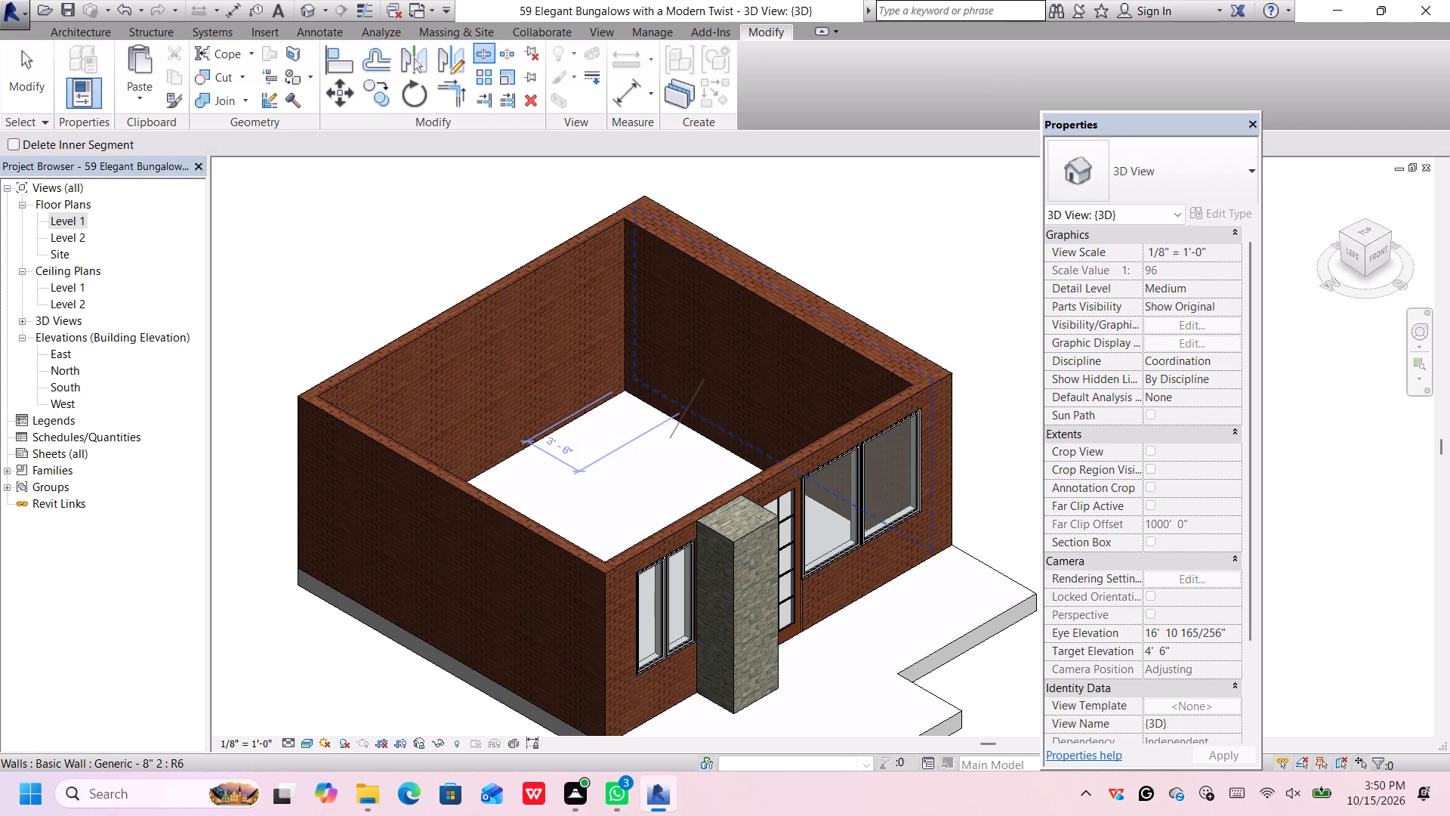
{"action": "left_click", "coordinate": [678, 231]}
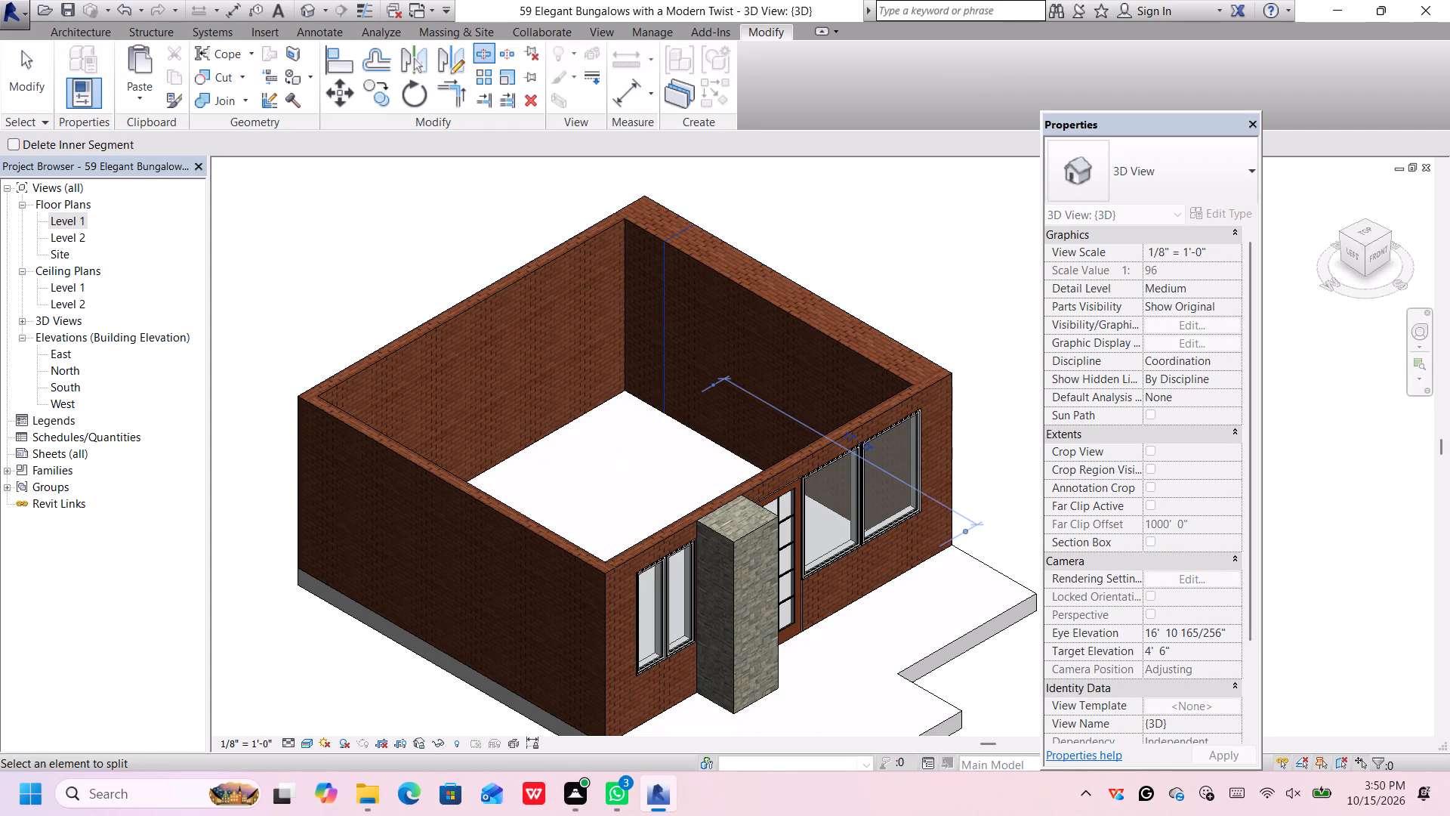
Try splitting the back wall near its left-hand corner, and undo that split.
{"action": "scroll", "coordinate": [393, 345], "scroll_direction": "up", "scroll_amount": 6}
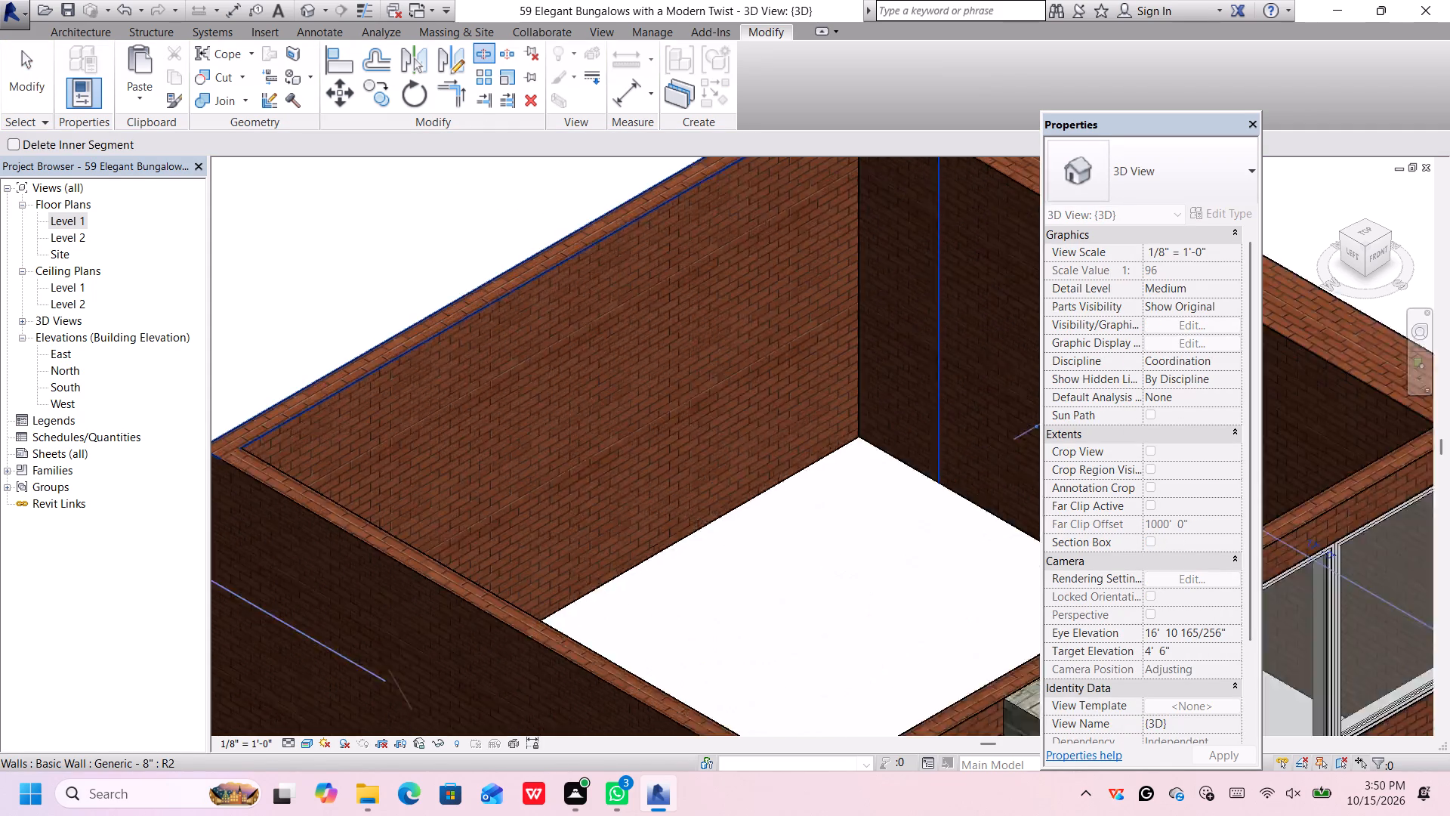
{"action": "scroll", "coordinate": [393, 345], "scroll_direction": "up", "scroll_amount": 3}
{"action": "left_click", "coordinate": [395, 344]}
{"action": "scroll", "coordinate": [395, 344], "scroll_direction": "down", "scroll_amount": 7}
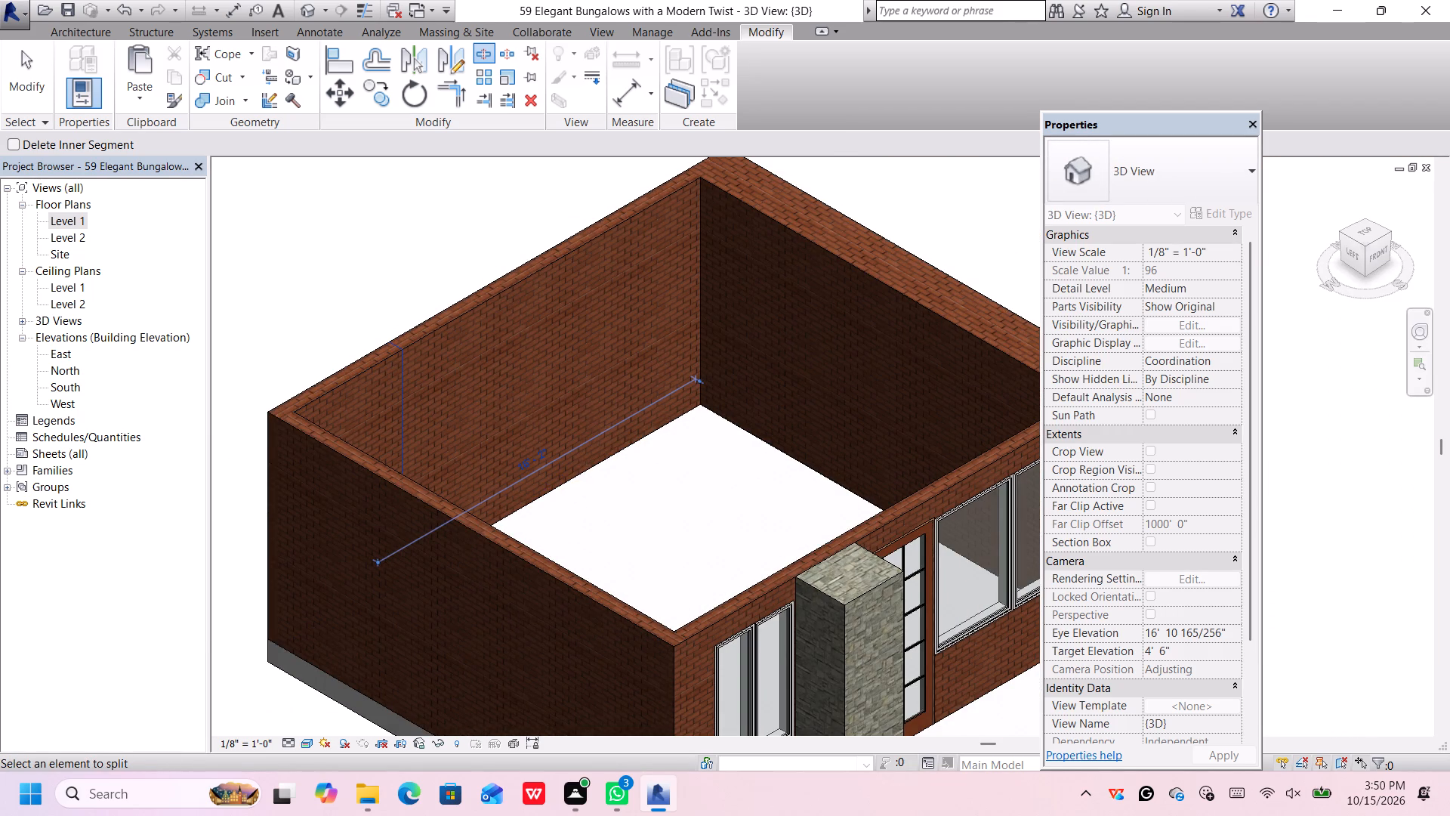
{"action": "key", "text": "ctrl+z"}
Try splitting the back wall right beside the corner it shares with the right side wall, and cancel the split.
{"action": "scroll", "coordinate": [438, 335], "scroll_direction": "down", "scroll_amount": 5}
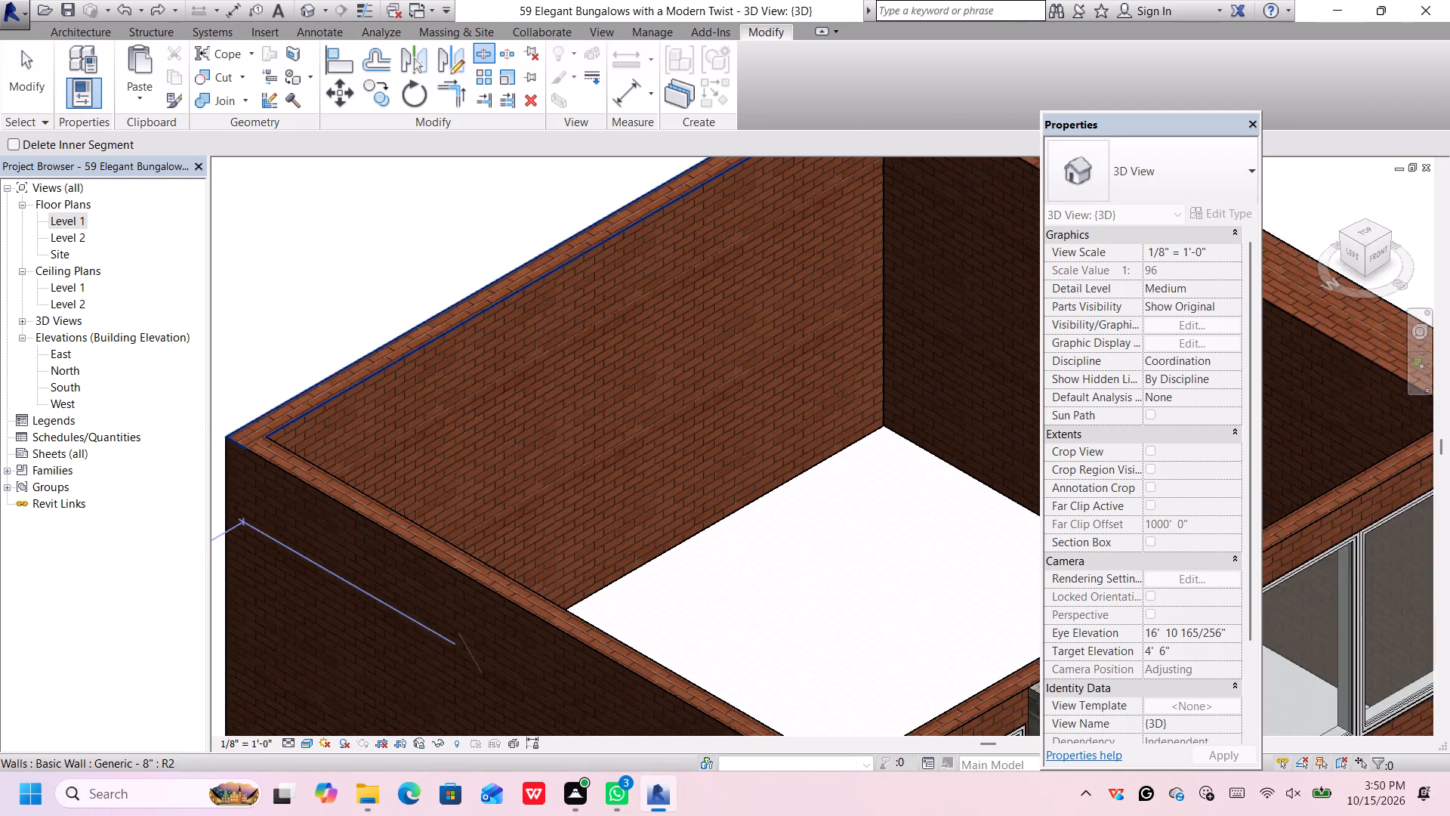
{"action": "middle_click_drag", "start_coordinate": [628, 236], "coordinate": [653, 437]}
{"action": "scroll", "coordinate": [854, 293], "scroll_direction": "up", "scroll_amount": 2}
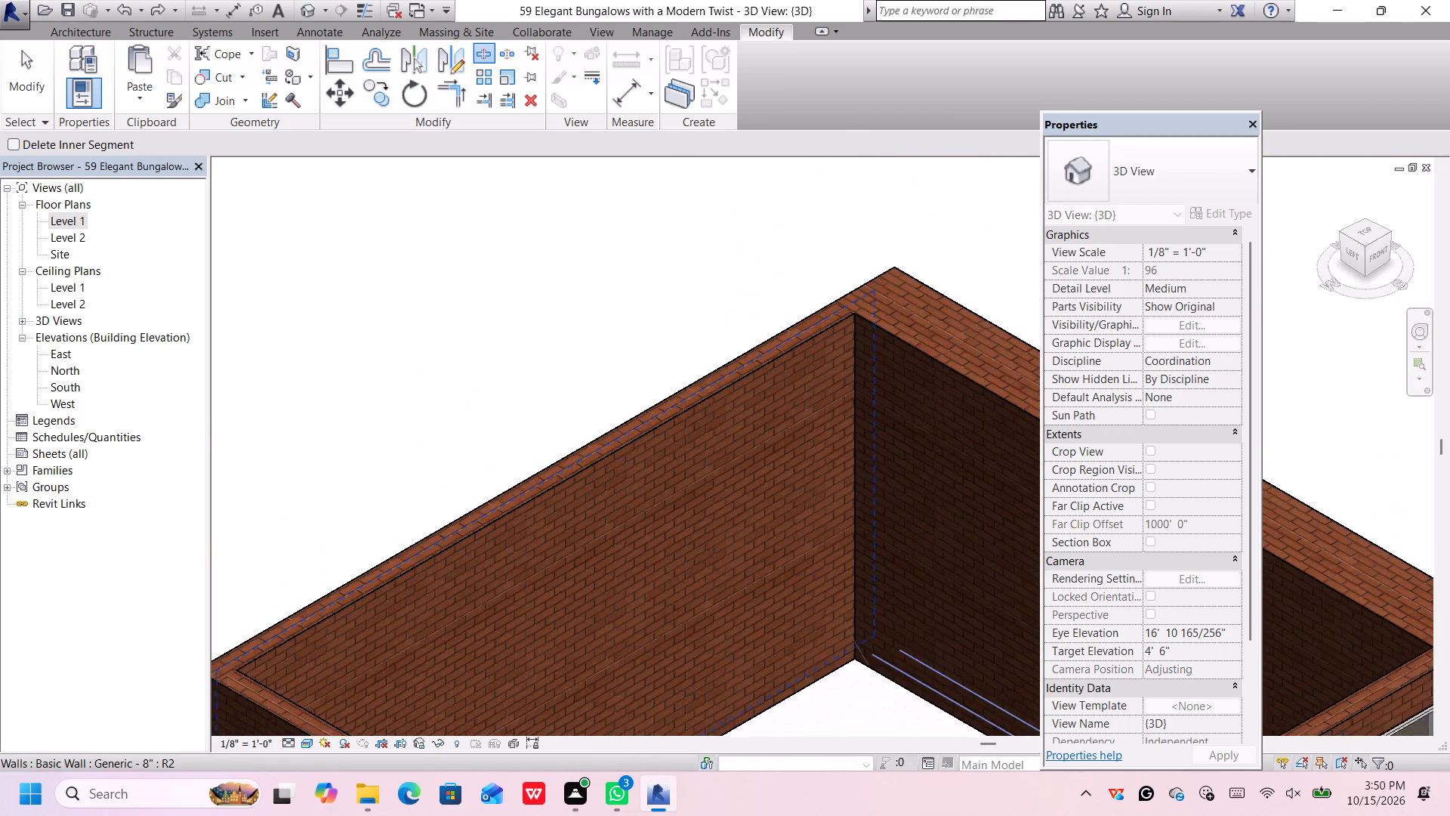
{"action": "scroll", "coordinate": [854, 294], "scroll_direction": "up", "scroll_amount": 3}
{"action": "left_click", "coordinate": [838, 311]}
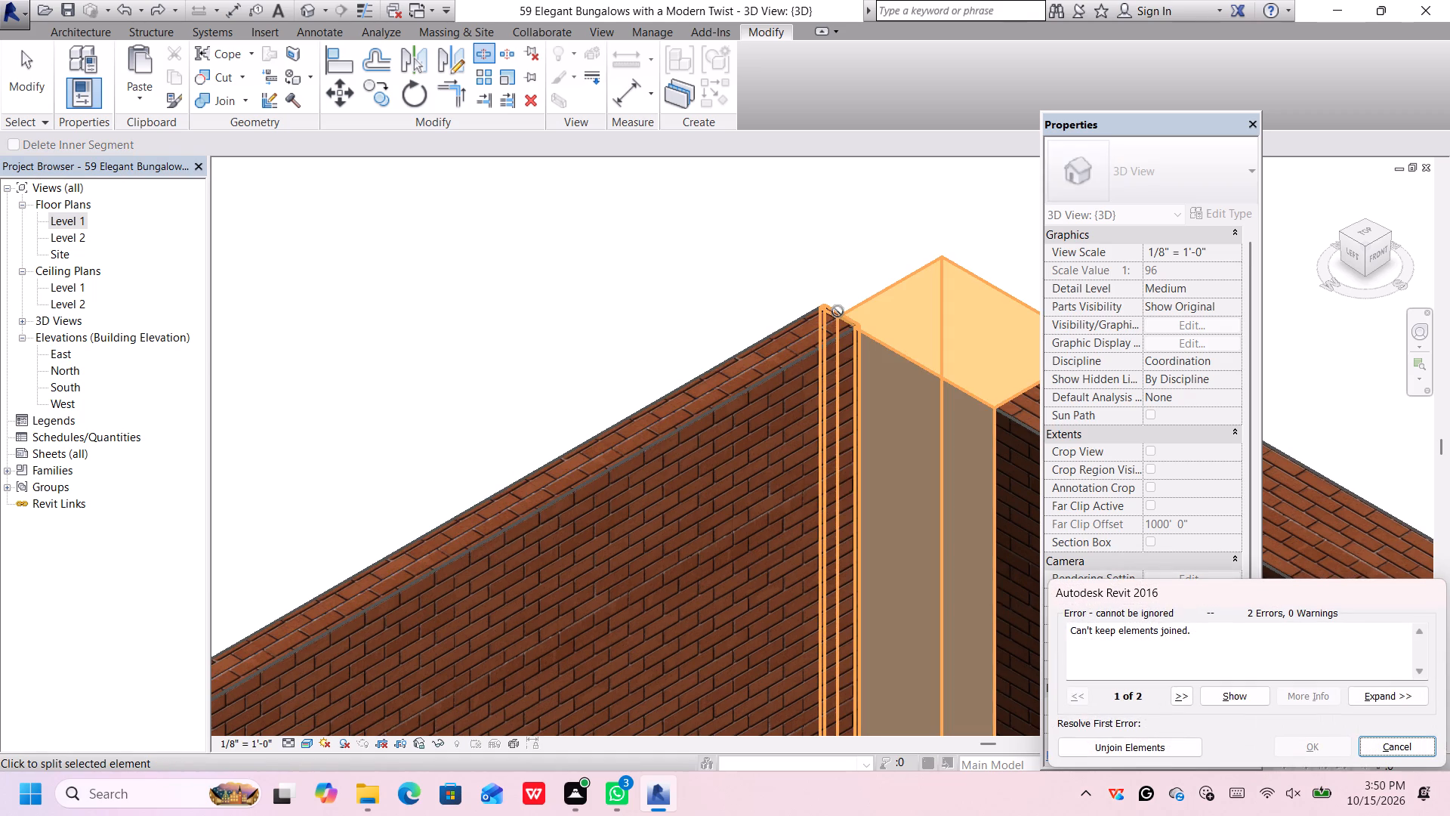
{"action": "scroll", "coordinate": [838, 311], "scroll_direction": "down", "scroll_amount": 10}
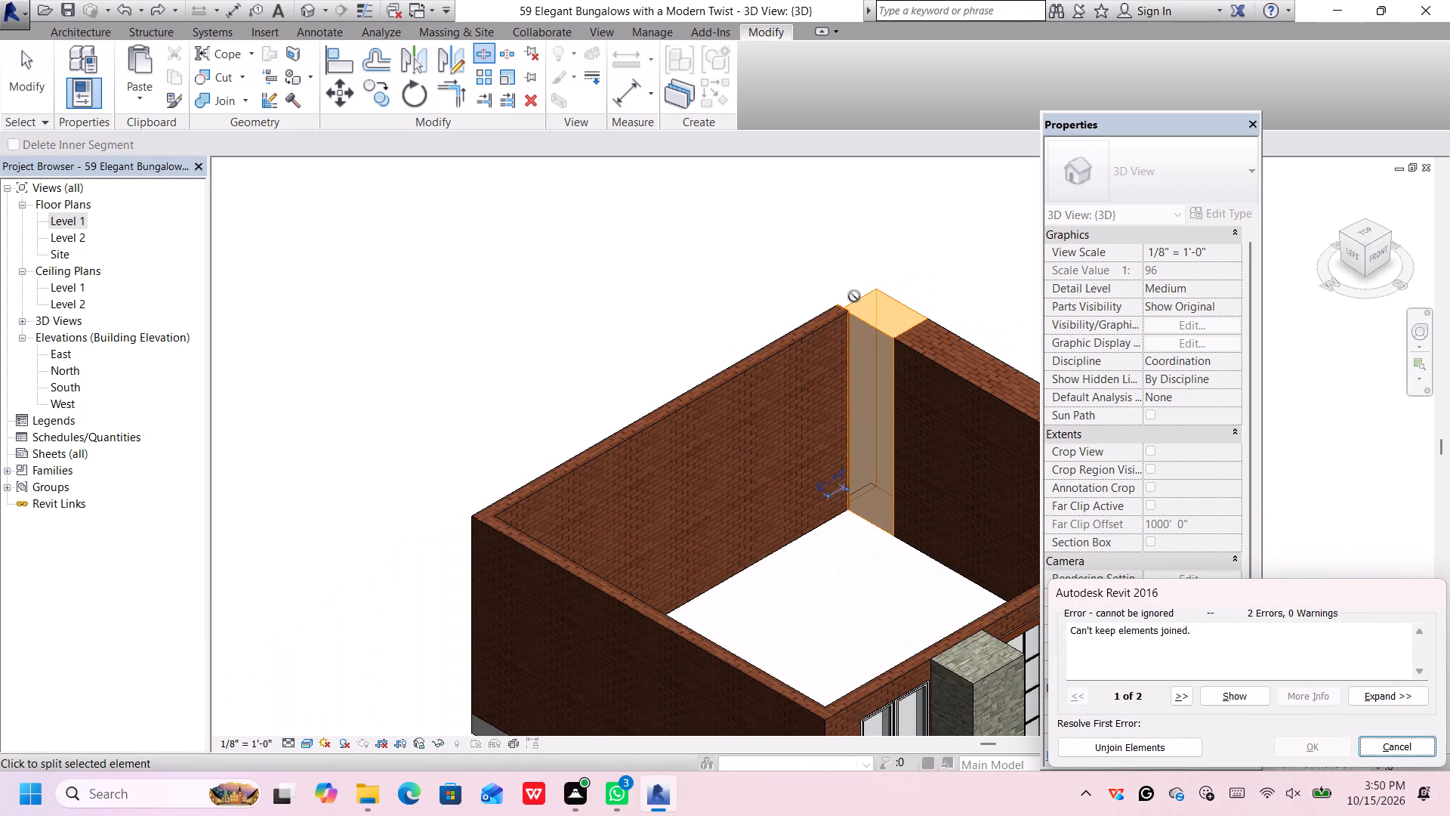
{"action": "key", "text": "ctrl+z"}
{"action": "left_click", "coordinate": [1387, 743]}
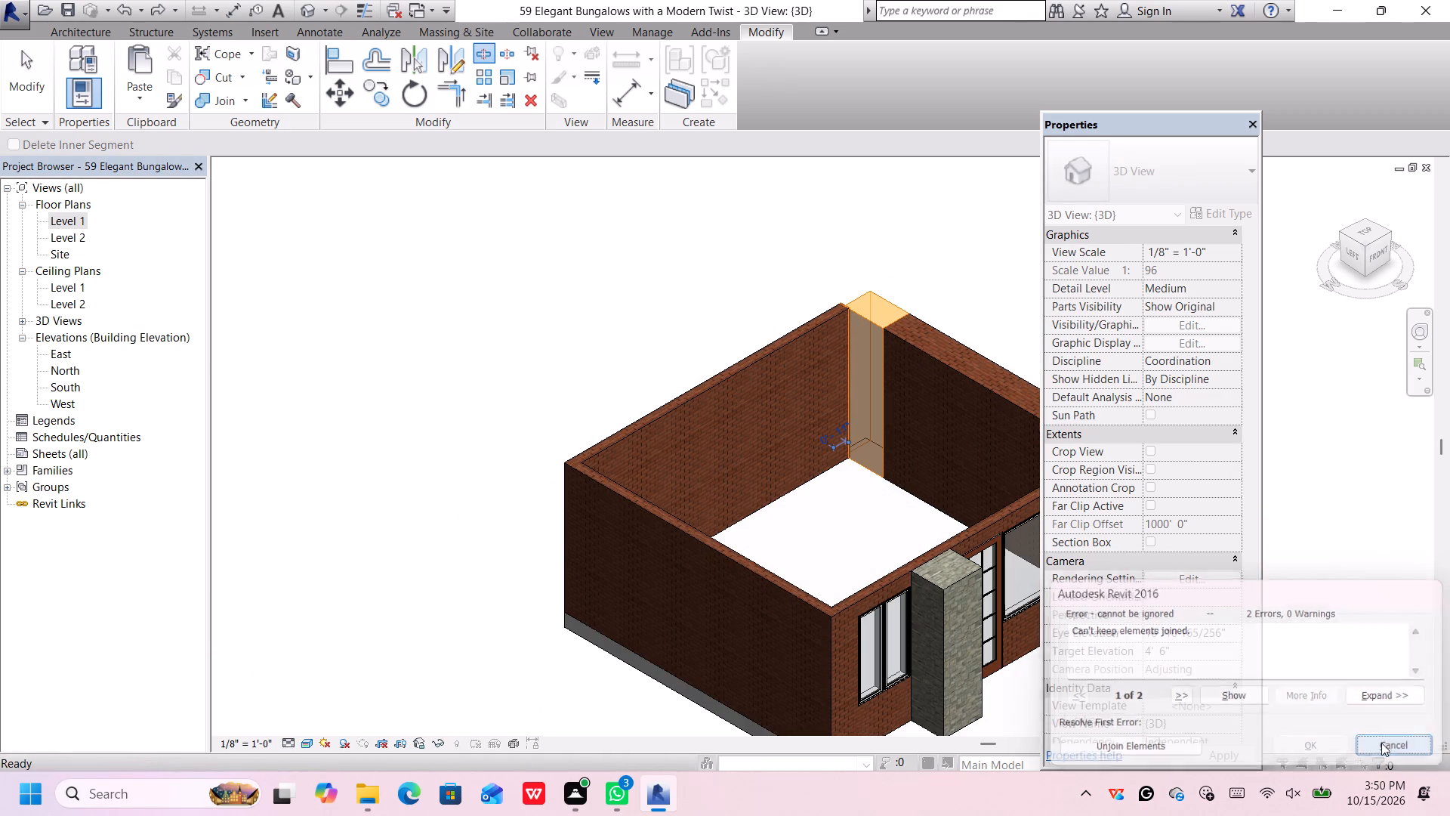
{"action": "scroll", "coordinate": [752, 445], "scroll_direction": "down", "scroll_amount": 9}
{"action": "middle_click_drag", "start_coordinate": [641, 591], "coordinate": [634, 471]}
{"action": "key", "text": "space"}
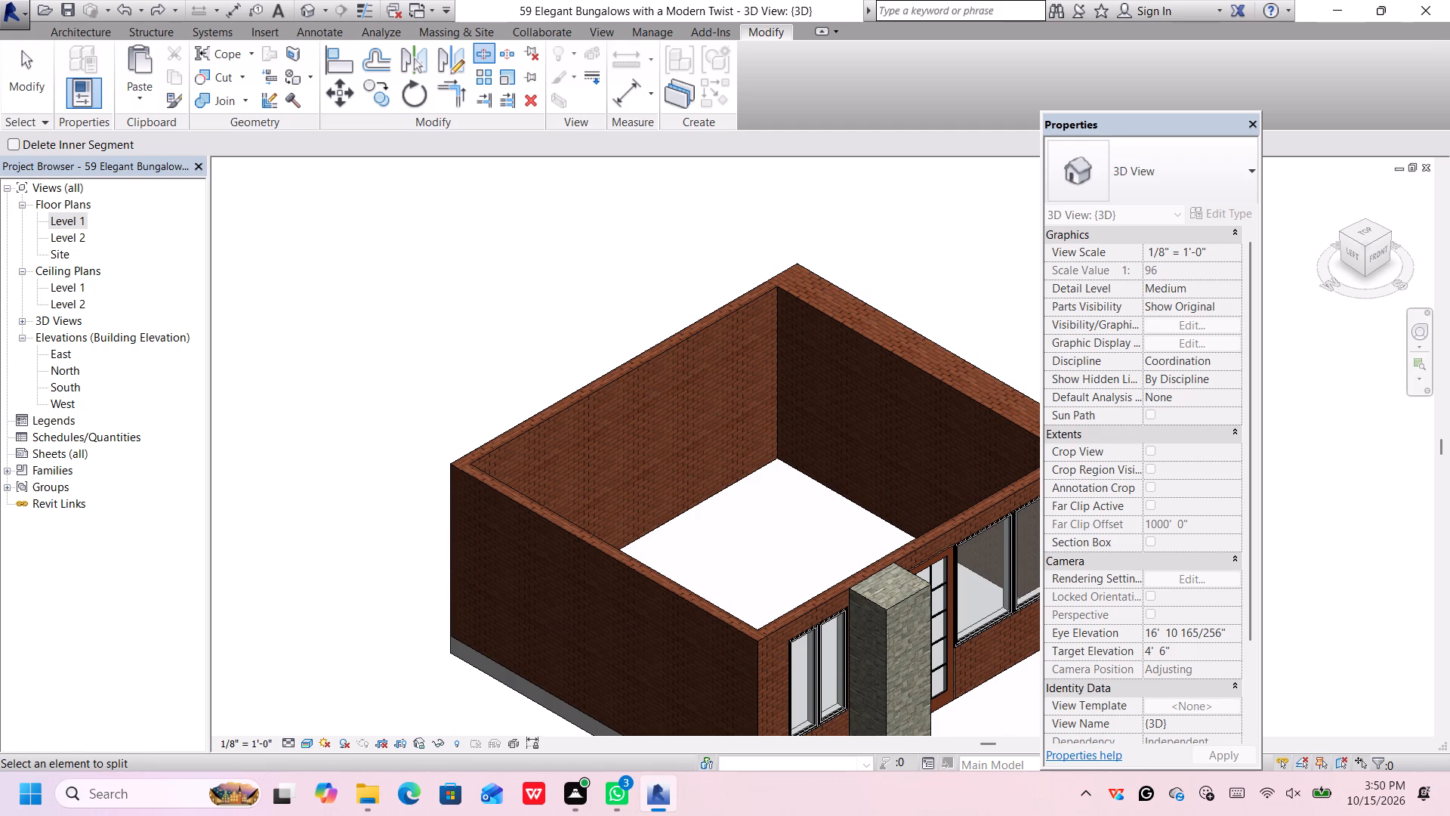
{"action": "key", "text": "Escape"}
Paint the interior faces of the back wall and both segments of the right side wall with Roofing, EPDM Membrane.
{"action": "left_click", "coordinate": [751, 369]}
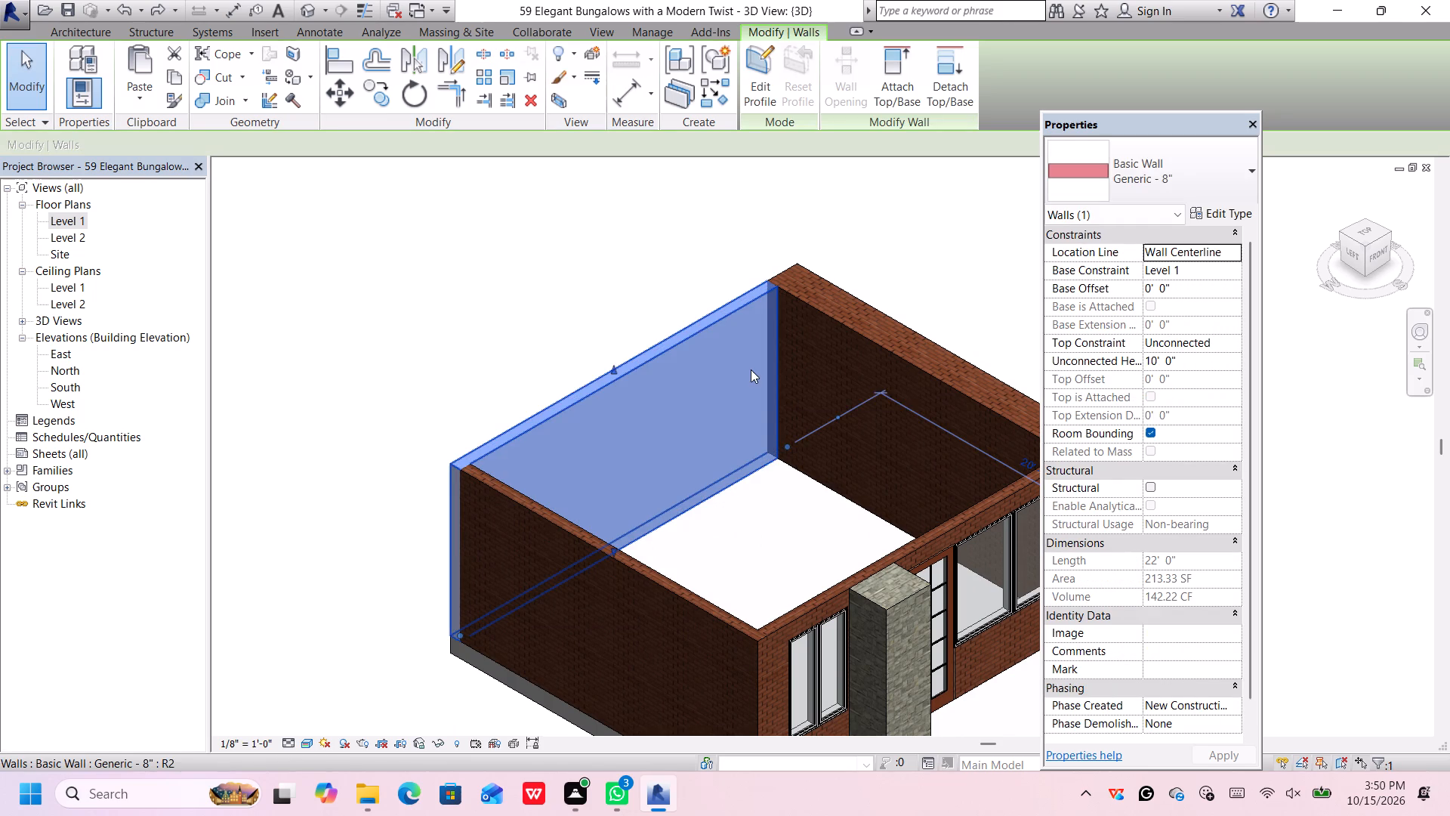
{"action": "left_click", "coordinate": [847, 235]}
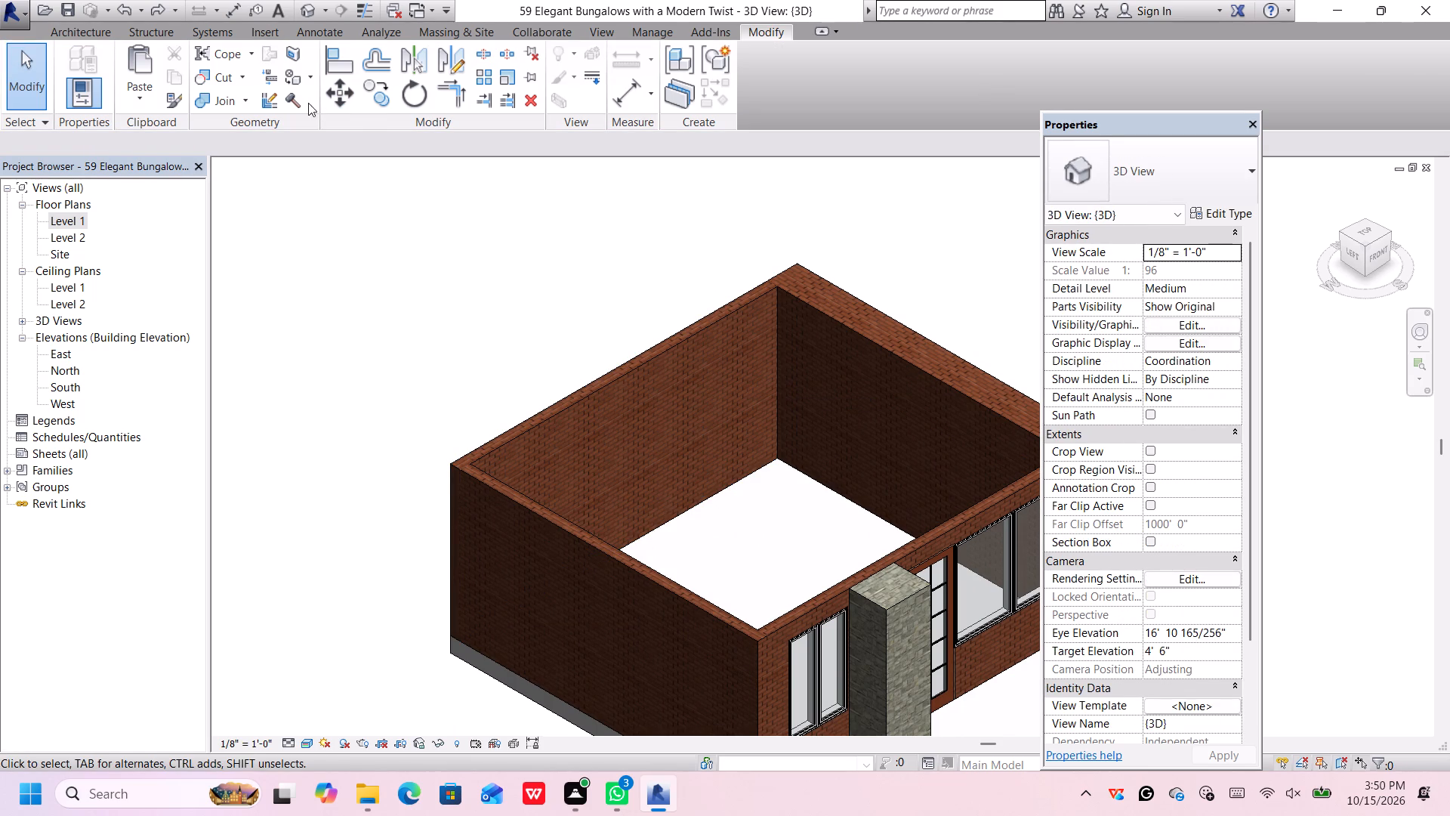
{"action": "left_click", "coordinate": [295, 74]}
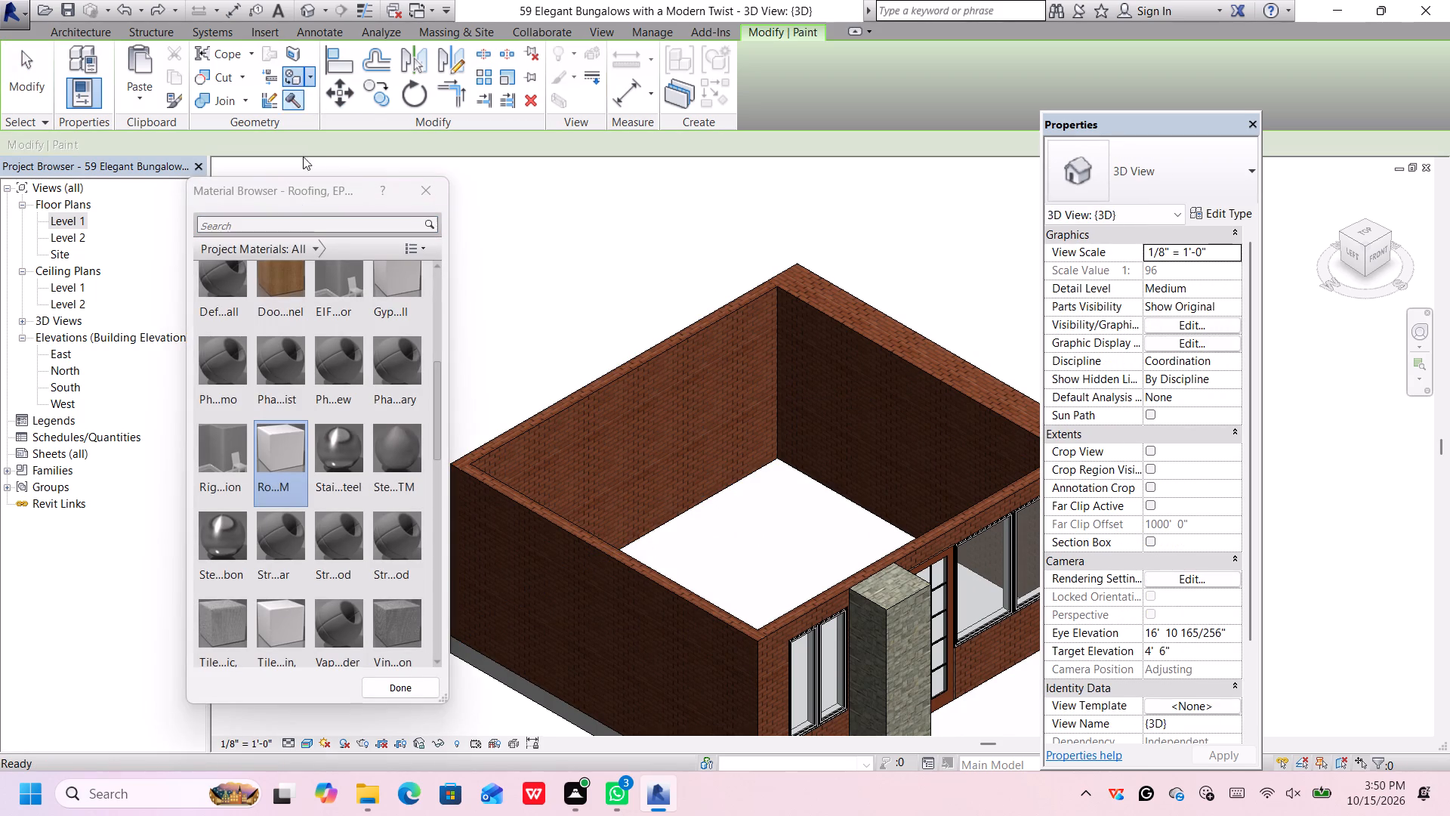
{"action": "left_click", "coordinate": [276, 459]}
{"action": "left_click", "coordinate": [674, 419]}
{"action": "left_click", "coordinate": [804, 378]}
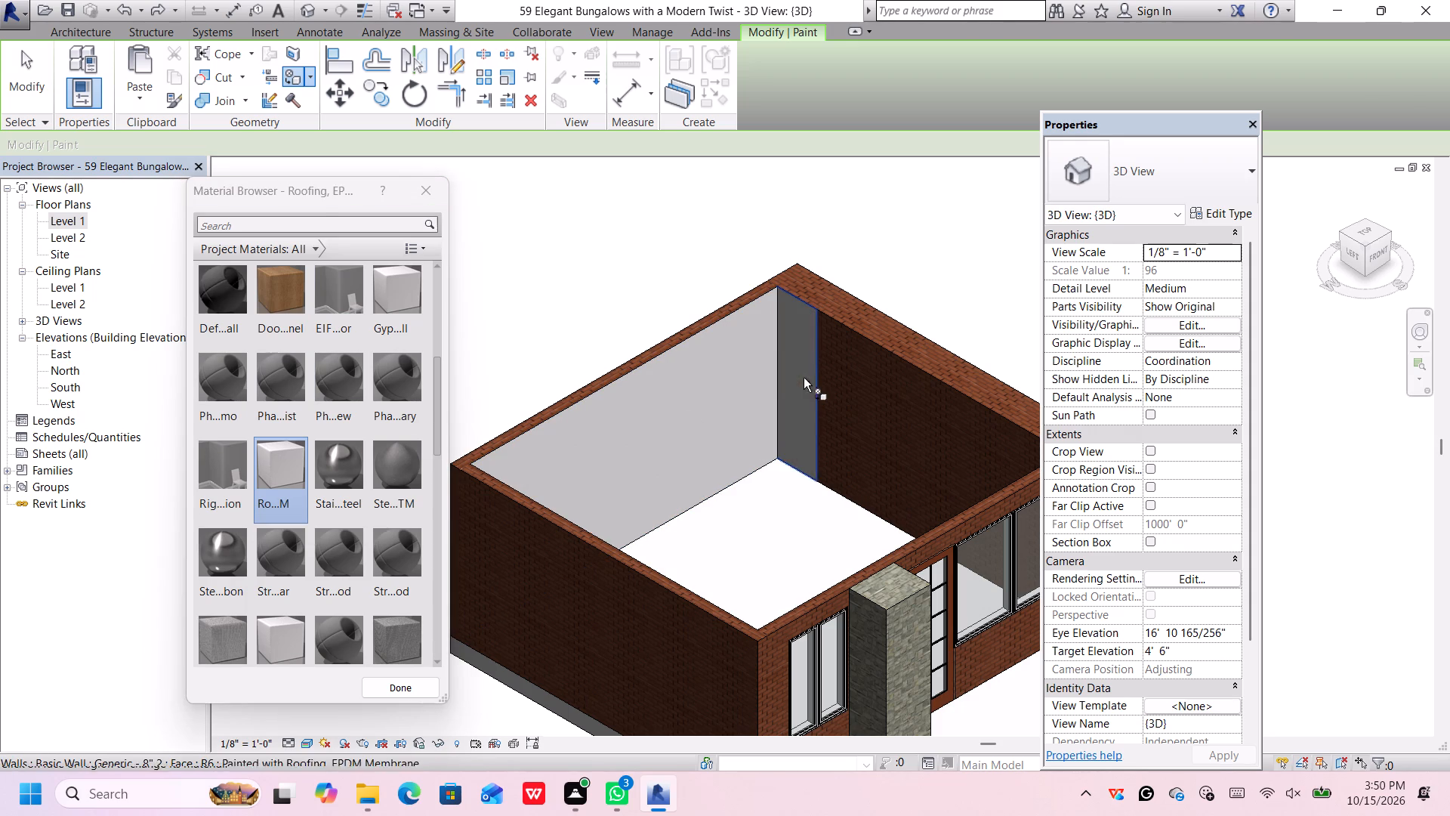
{"action": "left_click", "coordinate": [853, 397]}
Paint the interior faces of the left side wall and the front wall with Roofing, EPDM Membrane.
{"action": "scroll", "coordinate": [854, 401], "scroll_direction": "down", "scroll_amount": 5}
{"action": "middle_click_drag", "start_coordinate": [854, 414], "coordinate": [829, 413]}
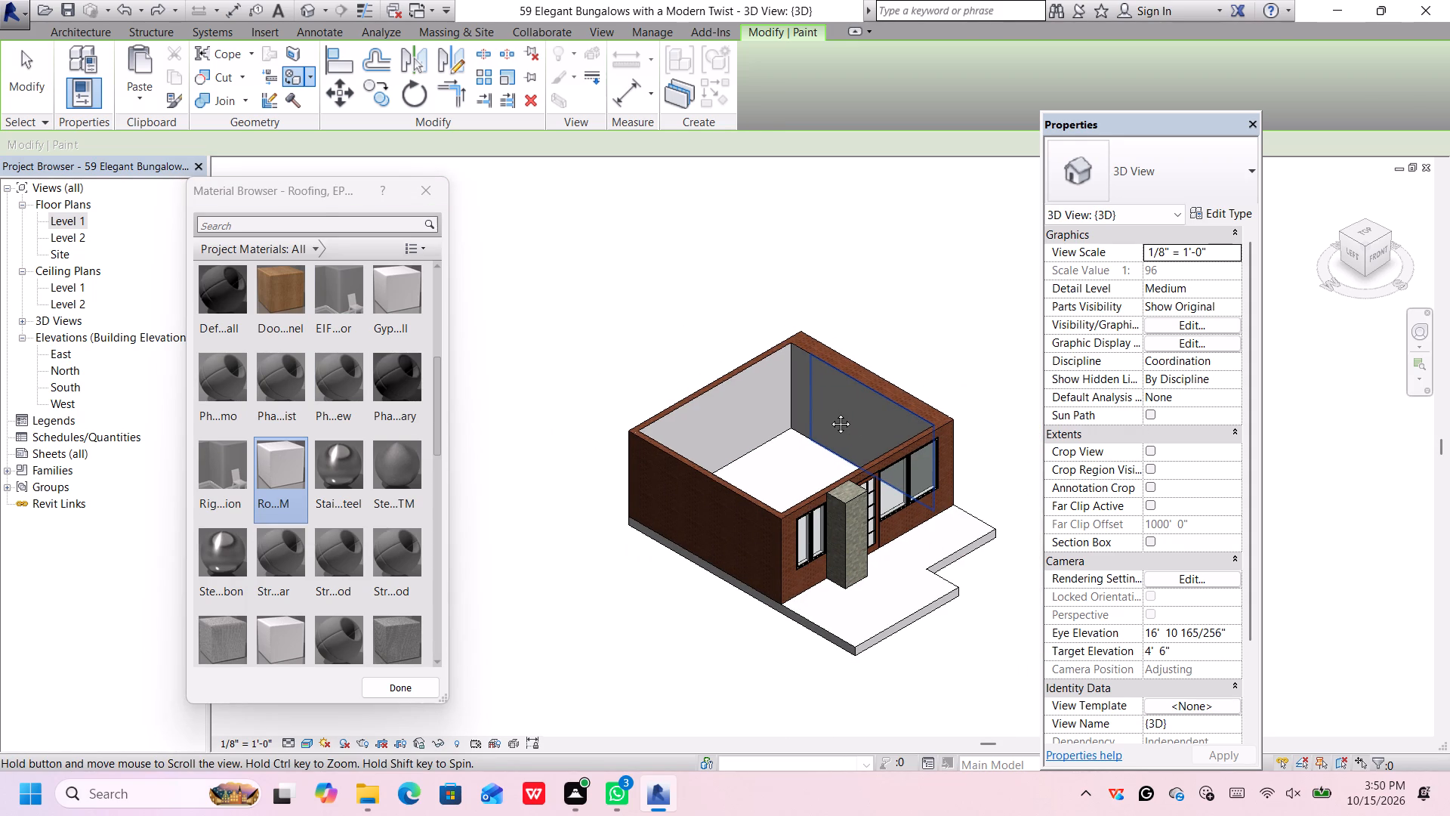
{"action": "middle_click_drag", "start_coordinate": [829, 413], "coordinate": [662, 415]}
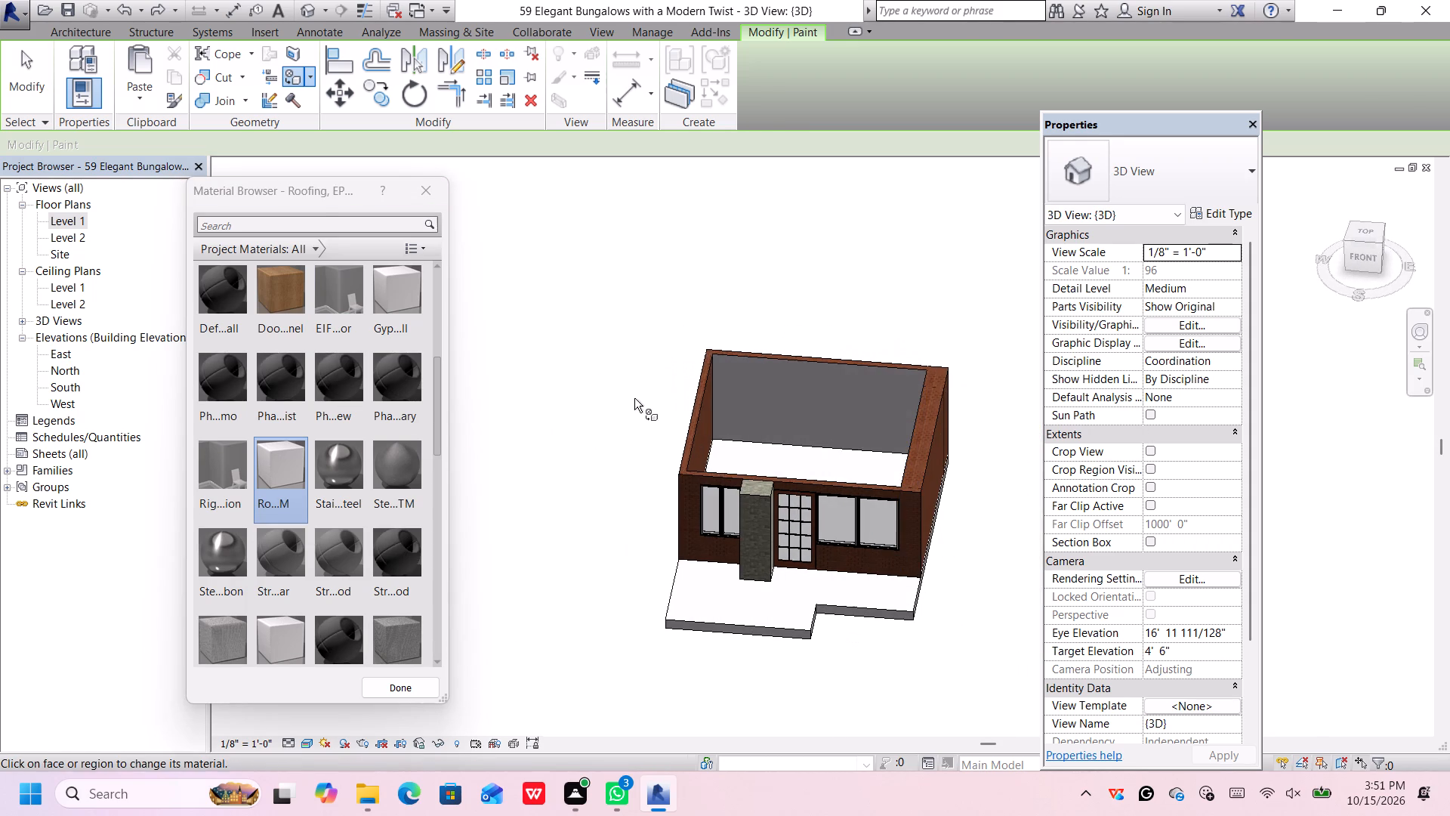
{"action": "left_click", "coordinate": [702, 415]}
{"action": "scroll", "coordinate": [878, 413], "scroll_direction": "down", "scroll_amount": 4}
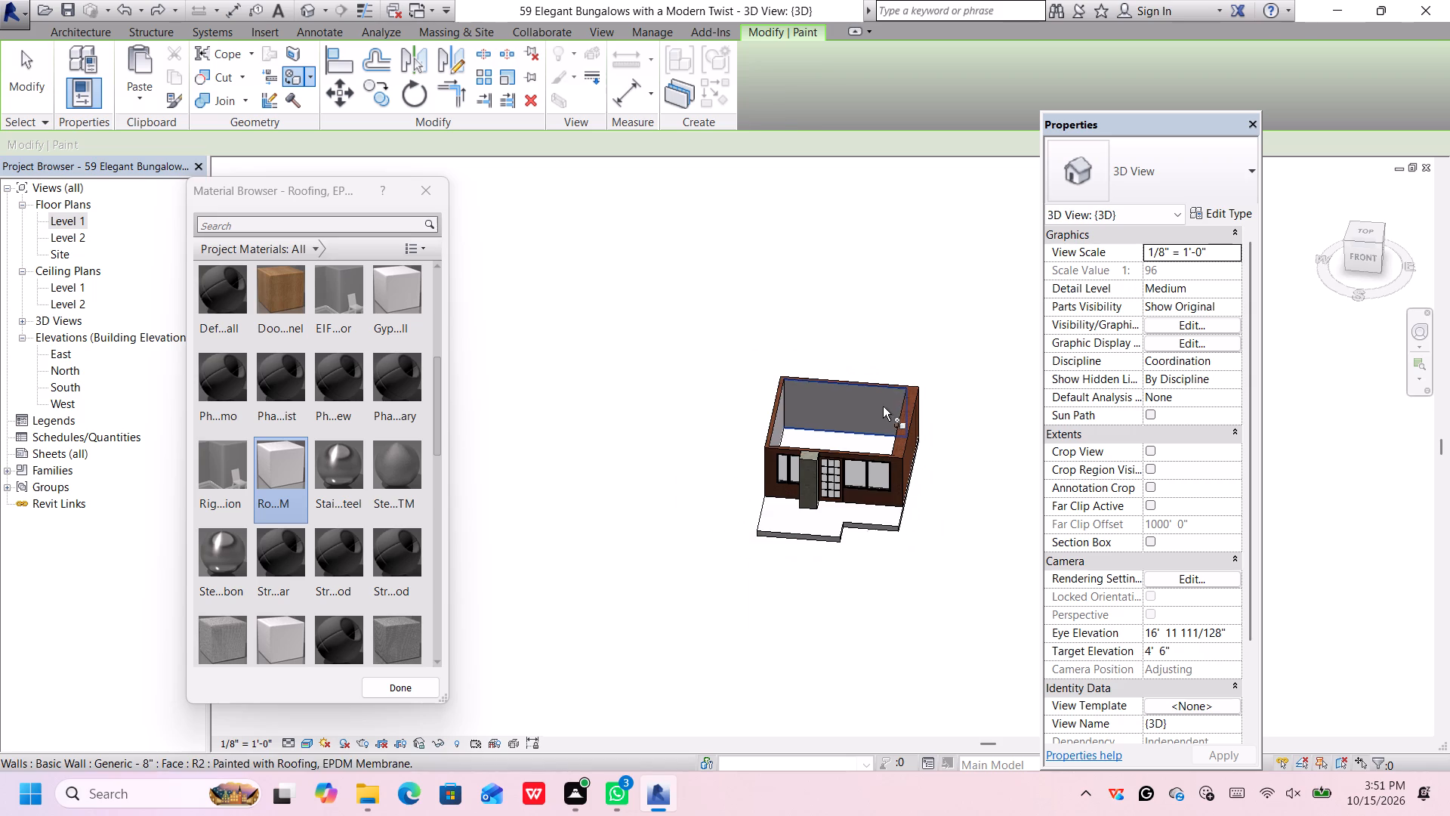
{"action": "middle_click_drag", "start_coordinate": [942, 360], "coordinate": [694, 554]}
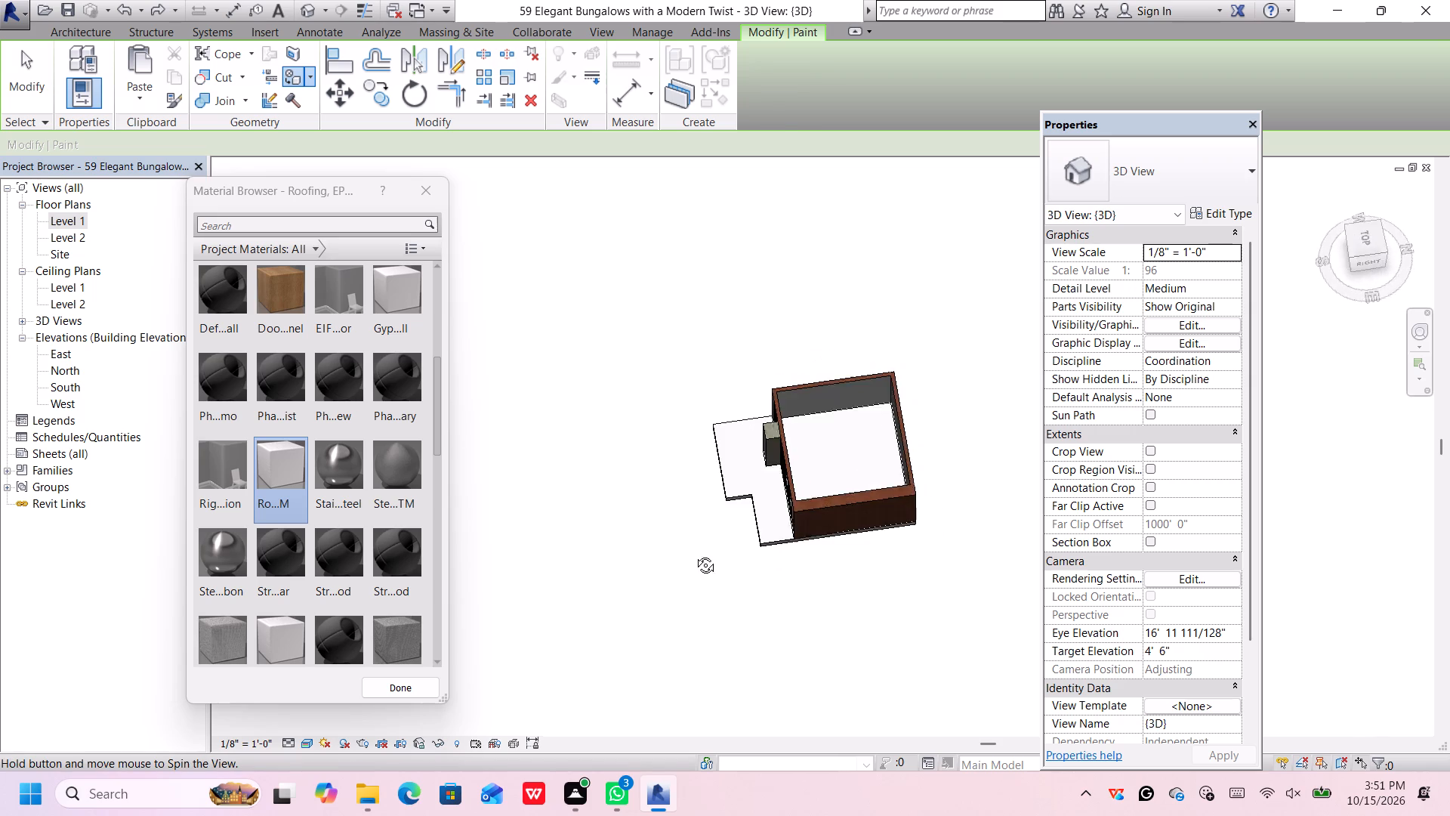
{"action": "middle_click_drag", "start_coordinate": [694, 554], "coordinate": [493, 397]}
{"action": "scroll", "coordinate": [893, 416], "scroll_direction": "up", "scroll_amount": 5}
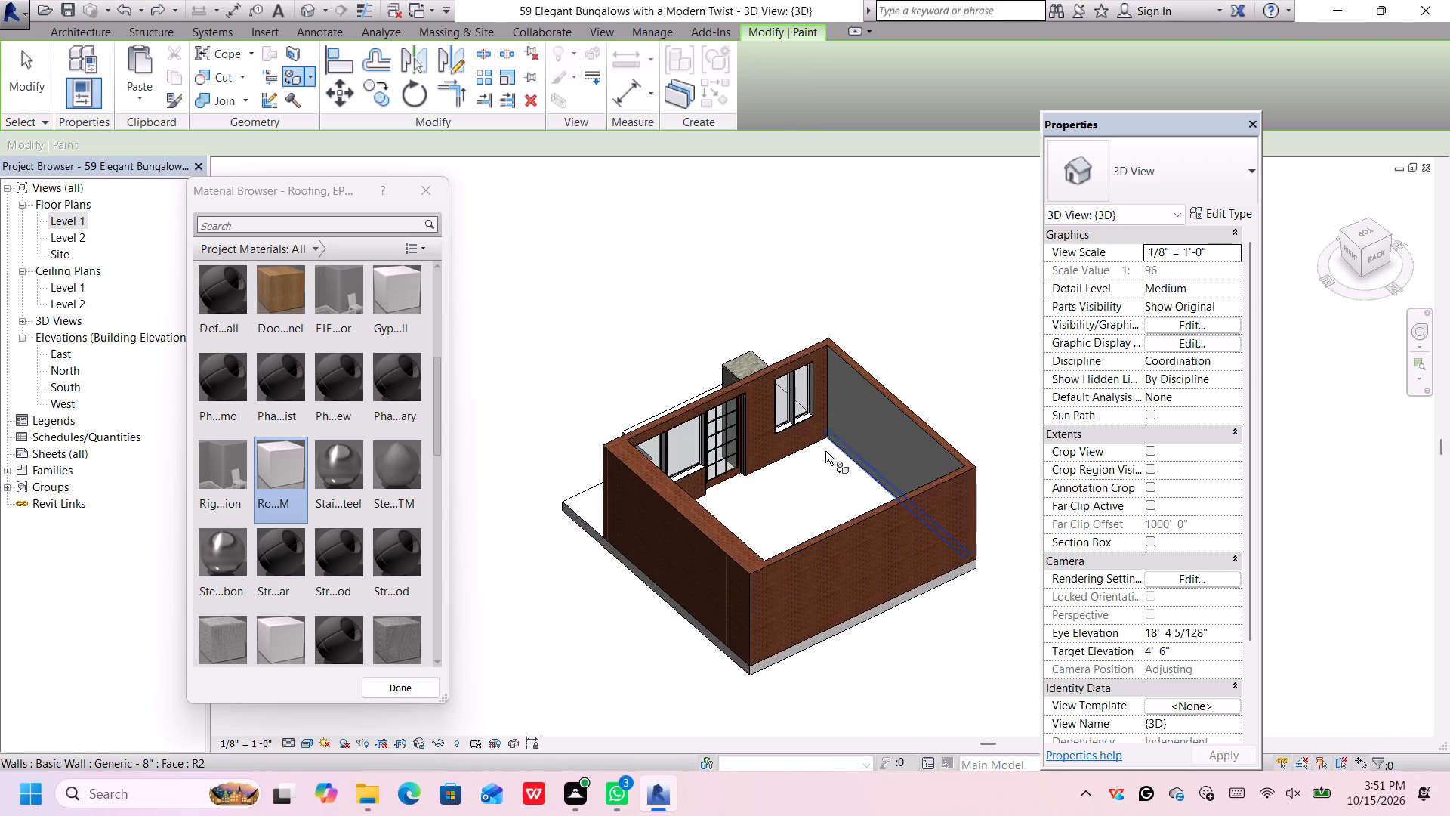
{"action": "left_click", "coordinate": [756, 449]}
Examine the painted interior walls and the front floor extension of the bungalow from several angles.
{"action": "scroll", "coordinate": [756, 449], "scroll_direction": "down", "scroll_amount": 6}
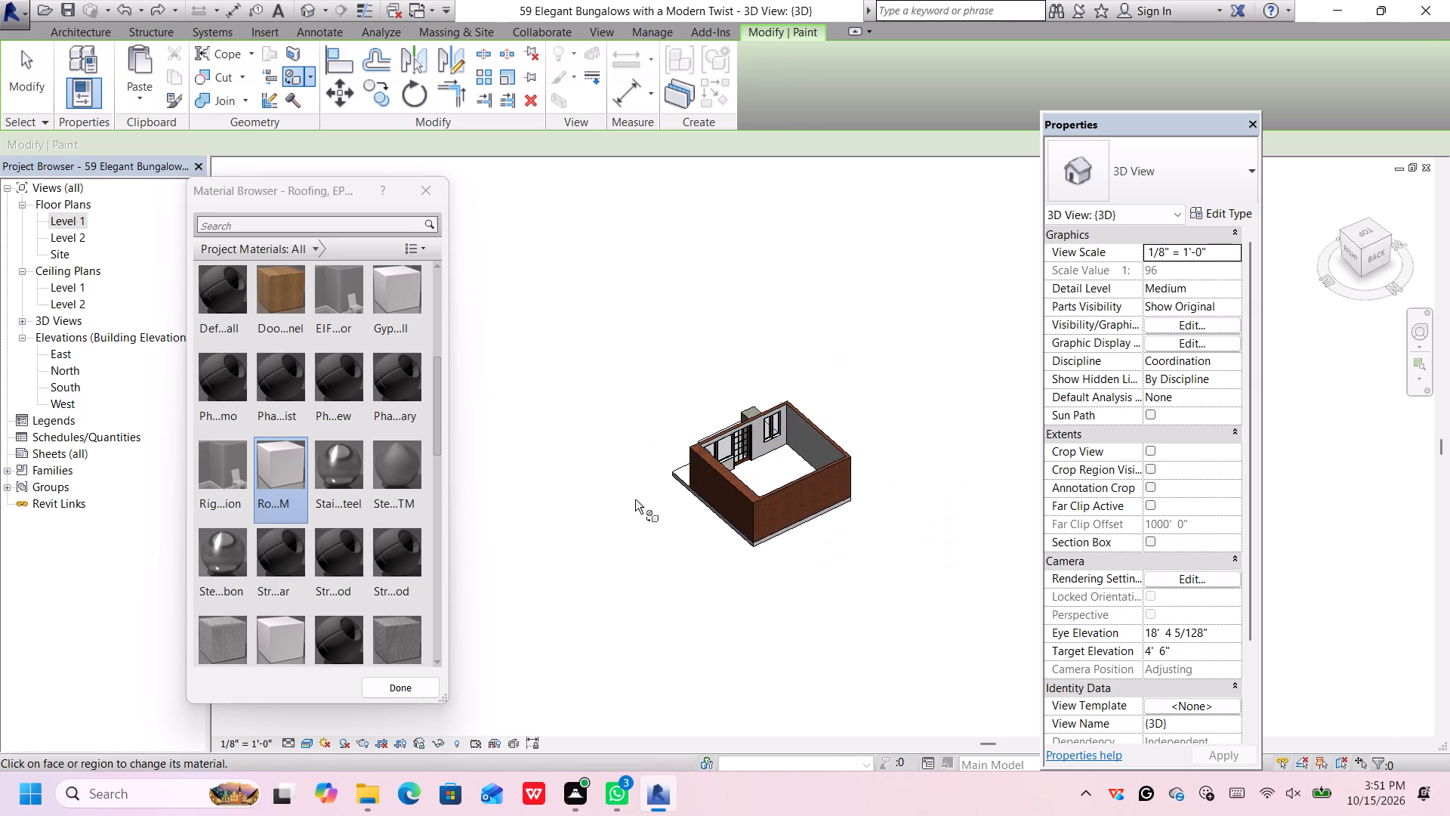
{"action": "scroll", "coordinate": [649, 496], "scroll_direction": "up", "scroll_amount": 3}
{"action": "scroll", "coordinate": [632, 516], "scroll_direction": "down", "scroll_amount": 1}
{"action": "middle_click_drag", "start_coordinate": [617, 530], "coordinate": [926, 589], "text": "shift"}
{"action": "middle_click_drag", "start_coordinate": [760, 638], "coordinate": [797, 626], "text": "shift"}
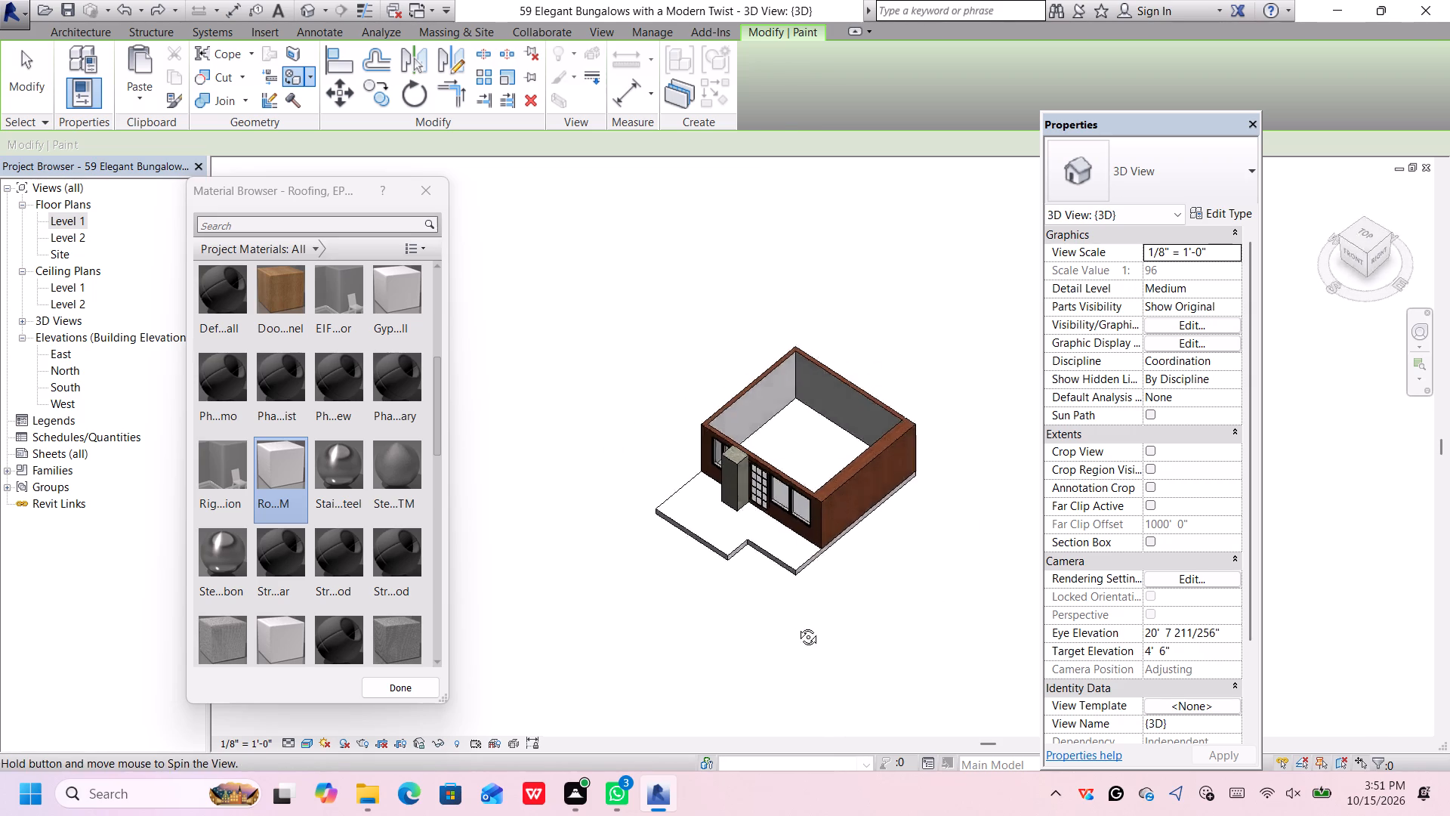
{"action": "middle_click_drag", "start_coordinate": [797, 626], "coordinate": [887, 602], "text": "shift"}
{"action": "middle_click_drag", "start_coordinate": [866, 668], "coordinate": [862, 663]}
{"action": "key", "text": "space"}
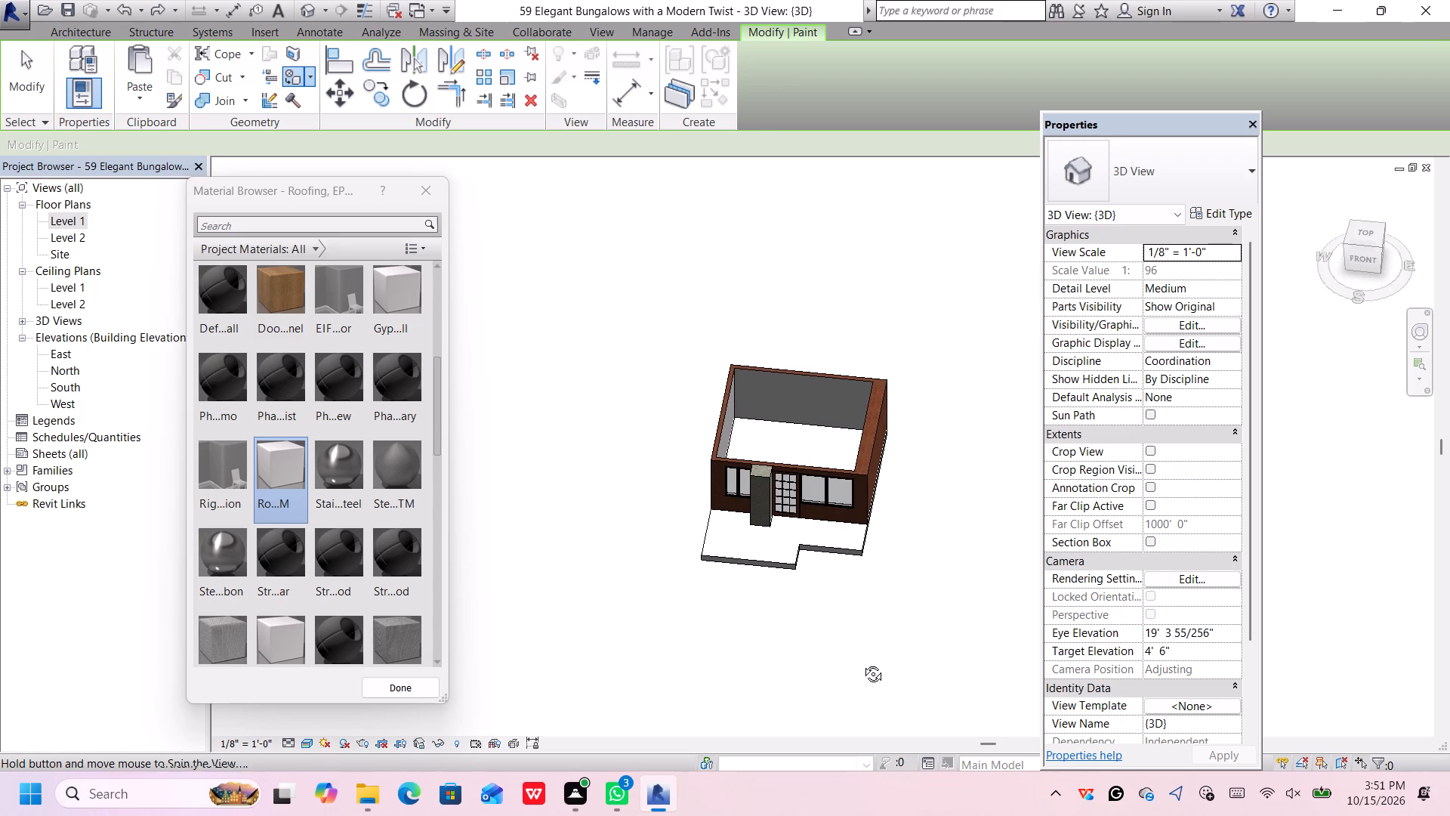
{"action": "middle_click_drag", "start_coordinate": [862, 663], "coordinate": [843, 540]}
{"action": "scroll", "coordinate": [857, 465], "scroll_direction": "up", "scroll_amount": 5}
{"action": "scroll", "coordinate": [804, 666], "scroll_direction": "up", "scroll_amount": 2}
{"action": "middle_click_drag", "start_coordinate": [804, 665], "coordinate": [901, 569], "text": "shift"}
{"action": "key", "text": "space"}
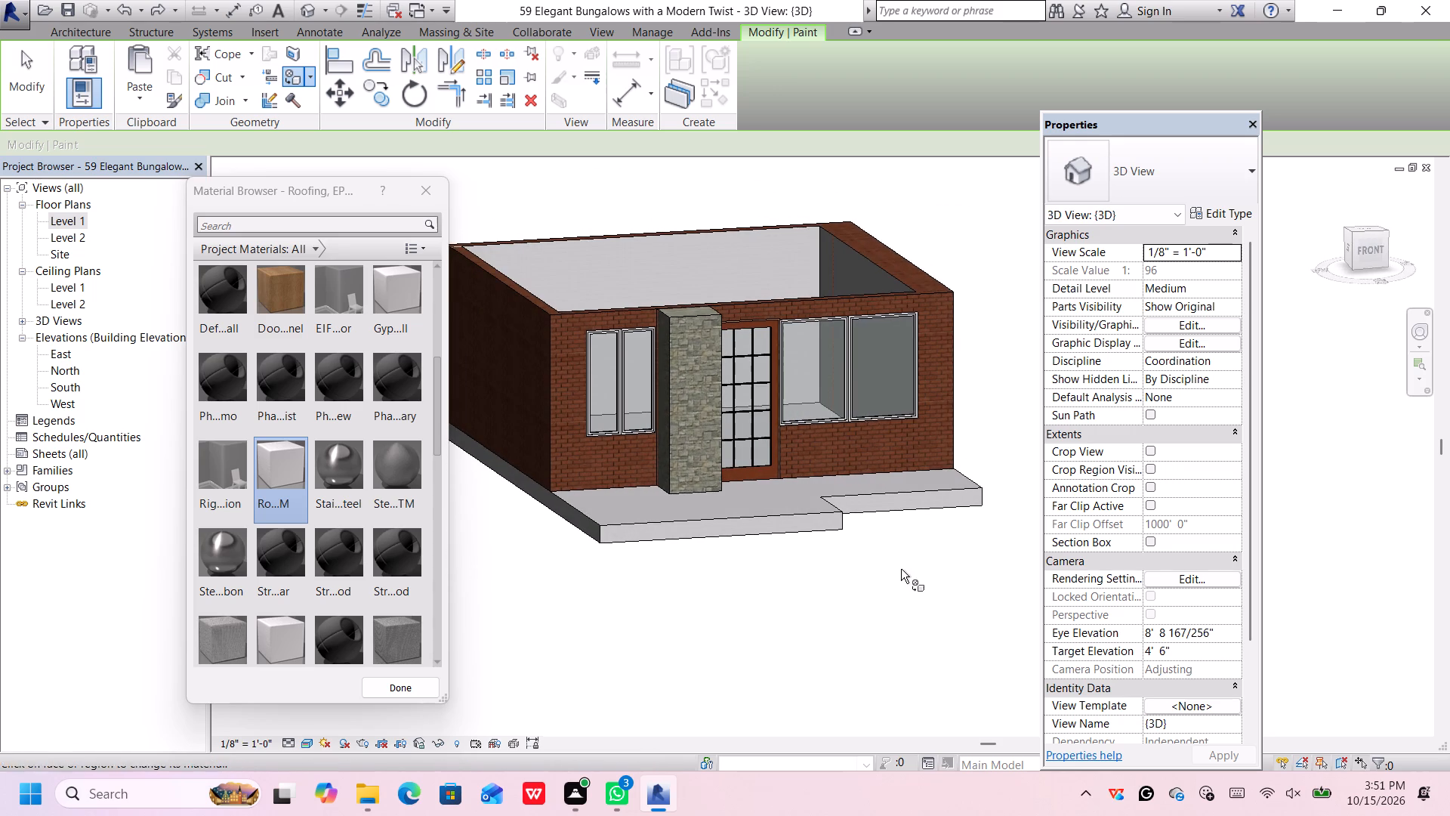
{"action": "scroll", "coordinate": [891, 567], "scroll_direction": "down", "scroll_amount": 2}
{"action": "key", "text": "space"}
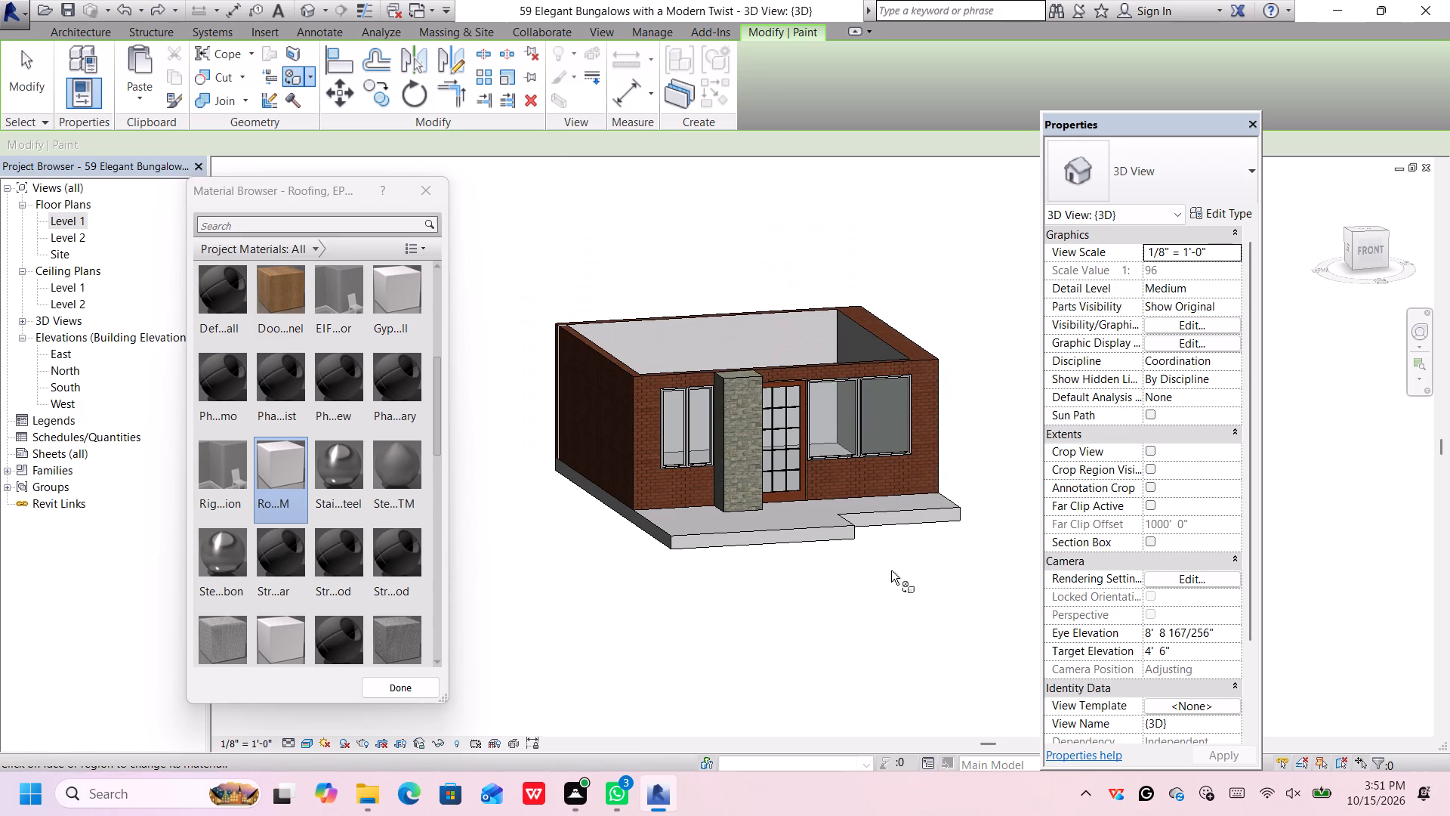
Leave the Paint command and inspect the wall-top corner between the left side and back walls and the bungalow's front floor extension.
{"action": "key", "text": "Escape"}
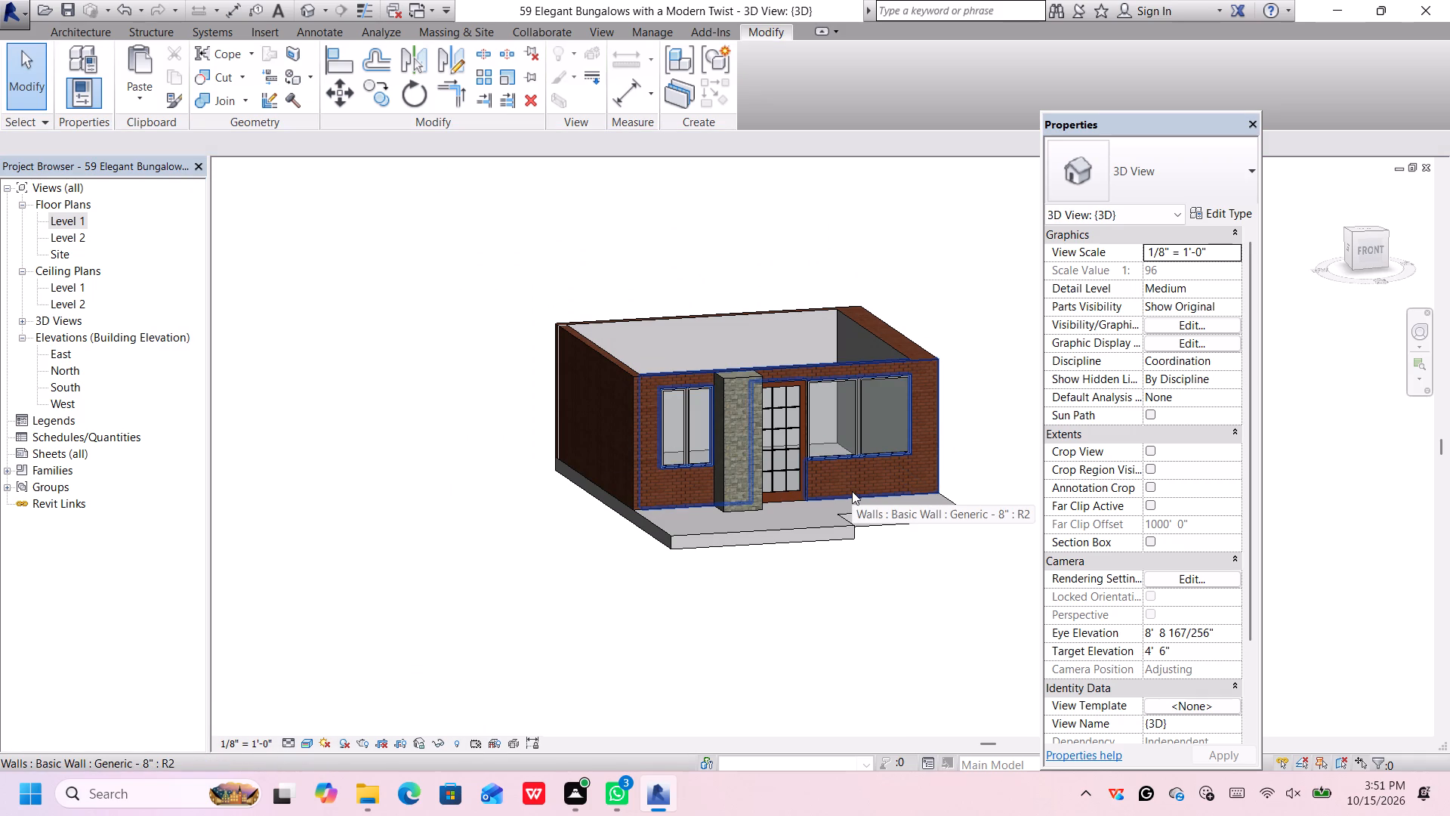
{"action": "middle_click_drag", "start_coordinate": [892, 591], "coordinate": [859, 619]}
{"action": "scroll", "coordinate": [883, 592], "scroll_direction": "down", "scroll_amount": 3}
{"action": "scroll", "coordinate": [609, 298], "scroll_direction": "up", "scroll_amount": 6}
{"action": "scroll", "coordinate": [579, 394], "scroll_direction": "up", "scroll_amount": 6}
{"action": "scroll", "coordinate": [520, 372], "scroll_direction": "up", "scroll_amount": 13}
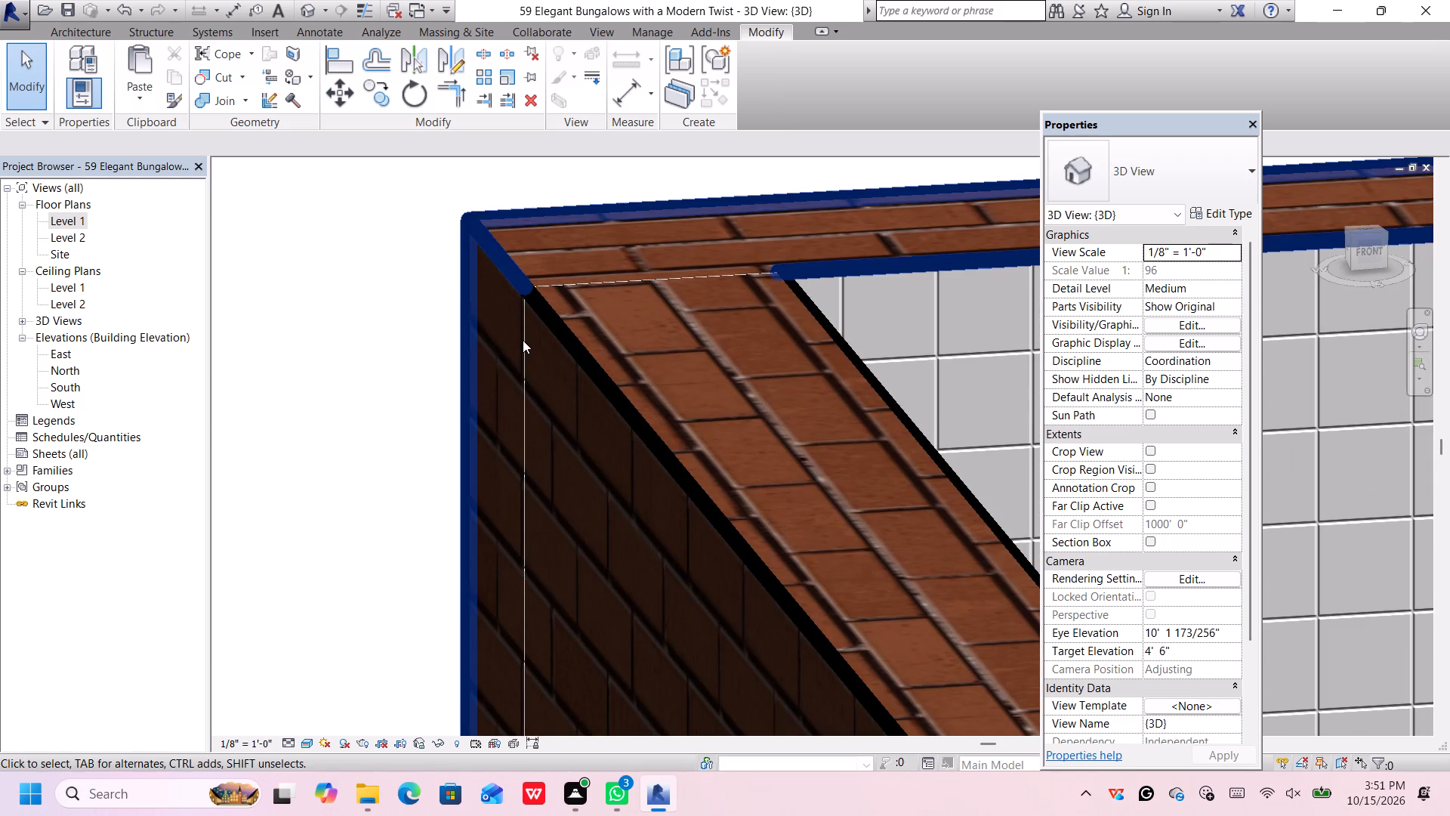
{"action": "scroll", "coordinate": [637, 366], "scroll_direction": "down", "scroll_amount": 15}
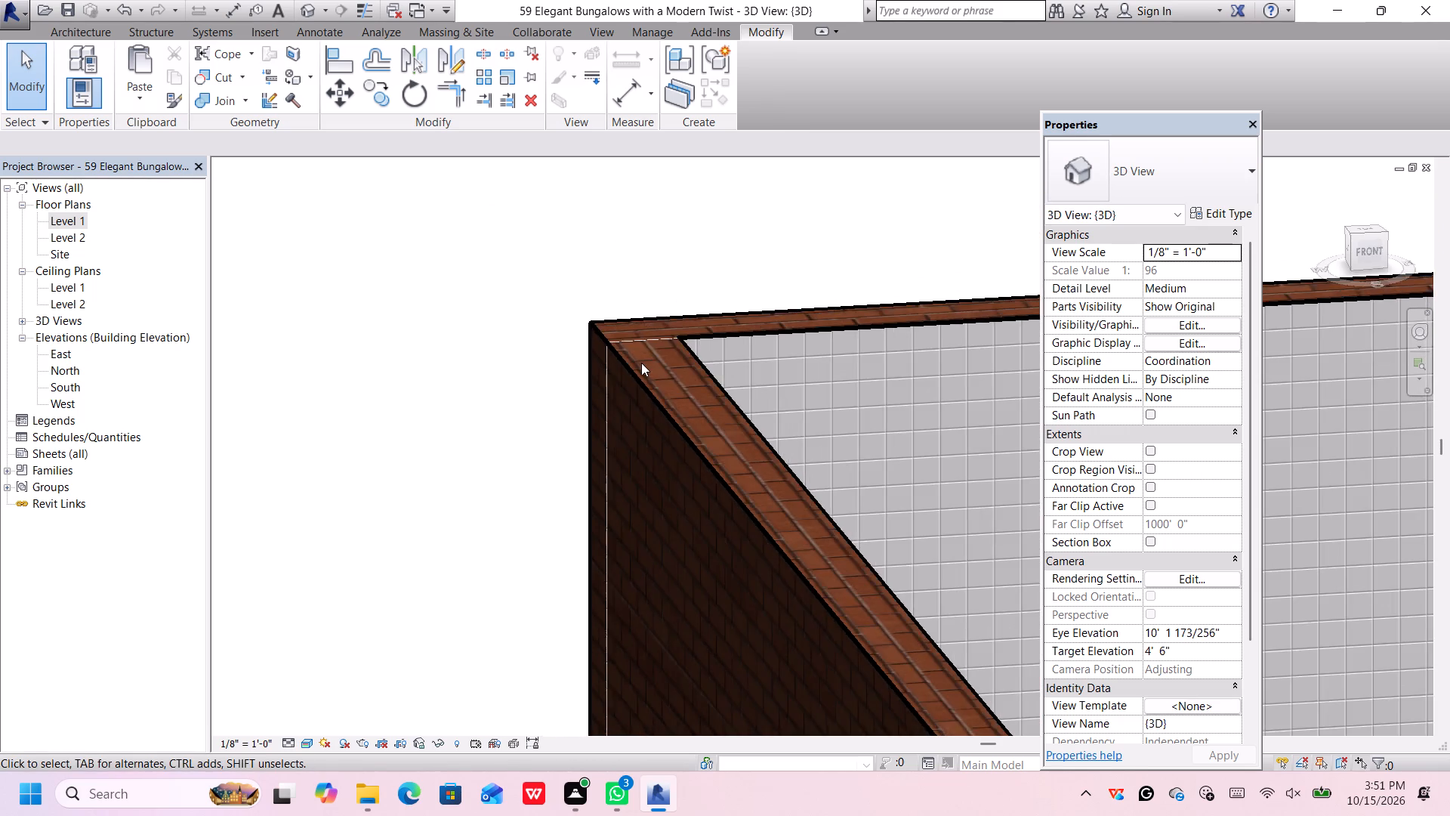
{"action": "scroll", "coordinate": [641, 363], "scroll_direction": "down", "scroll_amount": 14}
{"action": "scroll", "coordinate": [844, 465], "scroll_direction": "up", "scroll_amount": 3}
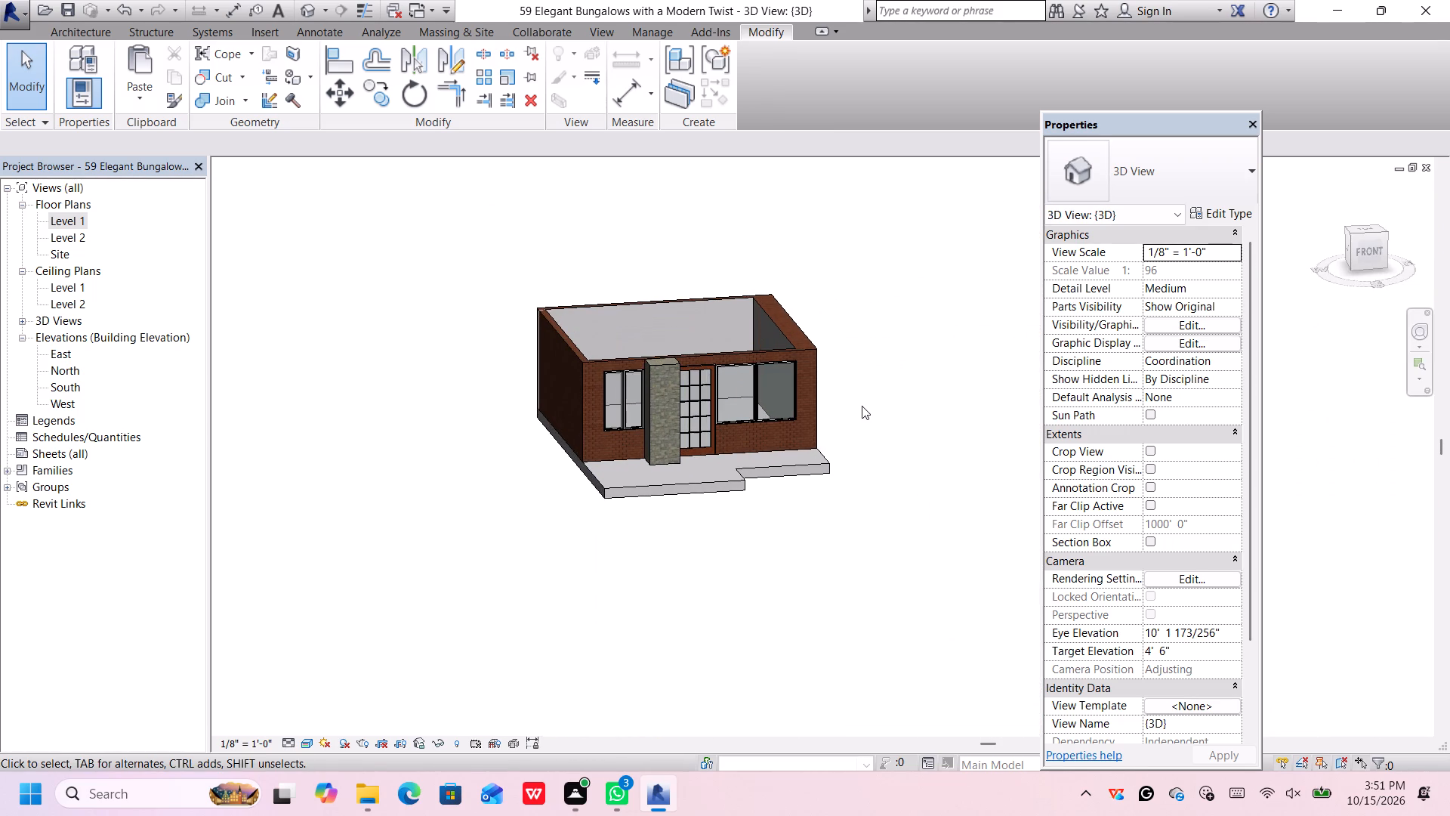
{"action": "middle_click_drag", "start_coordinate": [862, 409], "coordinate": [901, 446]}
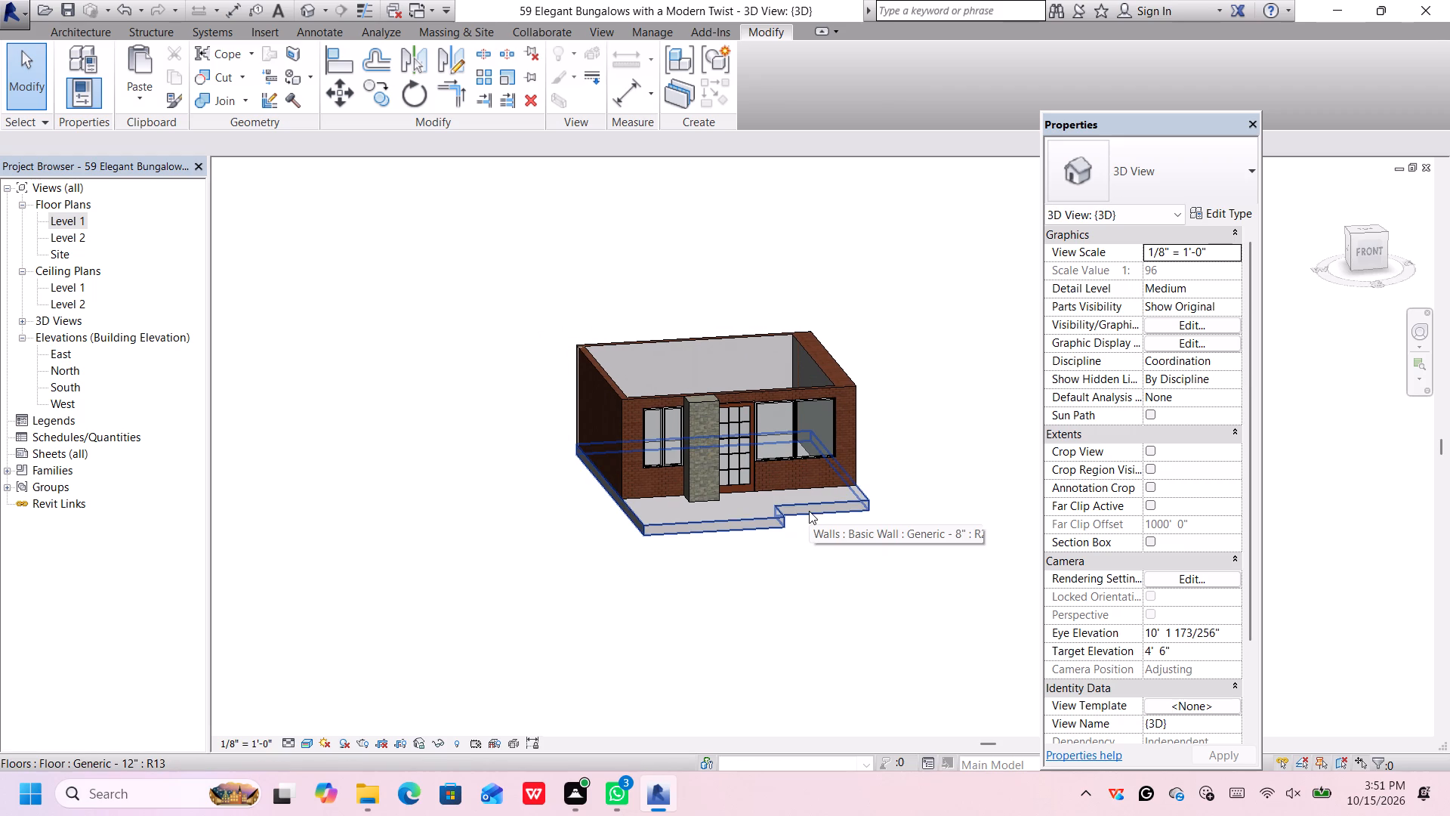
{"action": "scroll", "coordinate": [810, 508], "scroll_direction": "down", "scroll_amount": 2}
{"action": "middle_click_drag", "start_coordinate": [828, 512], "coordinate": [781, 510]}
{"action": "scroll", "coordinate": [790, 510], "scroll_direction": "up", "scroll_amount": 3}
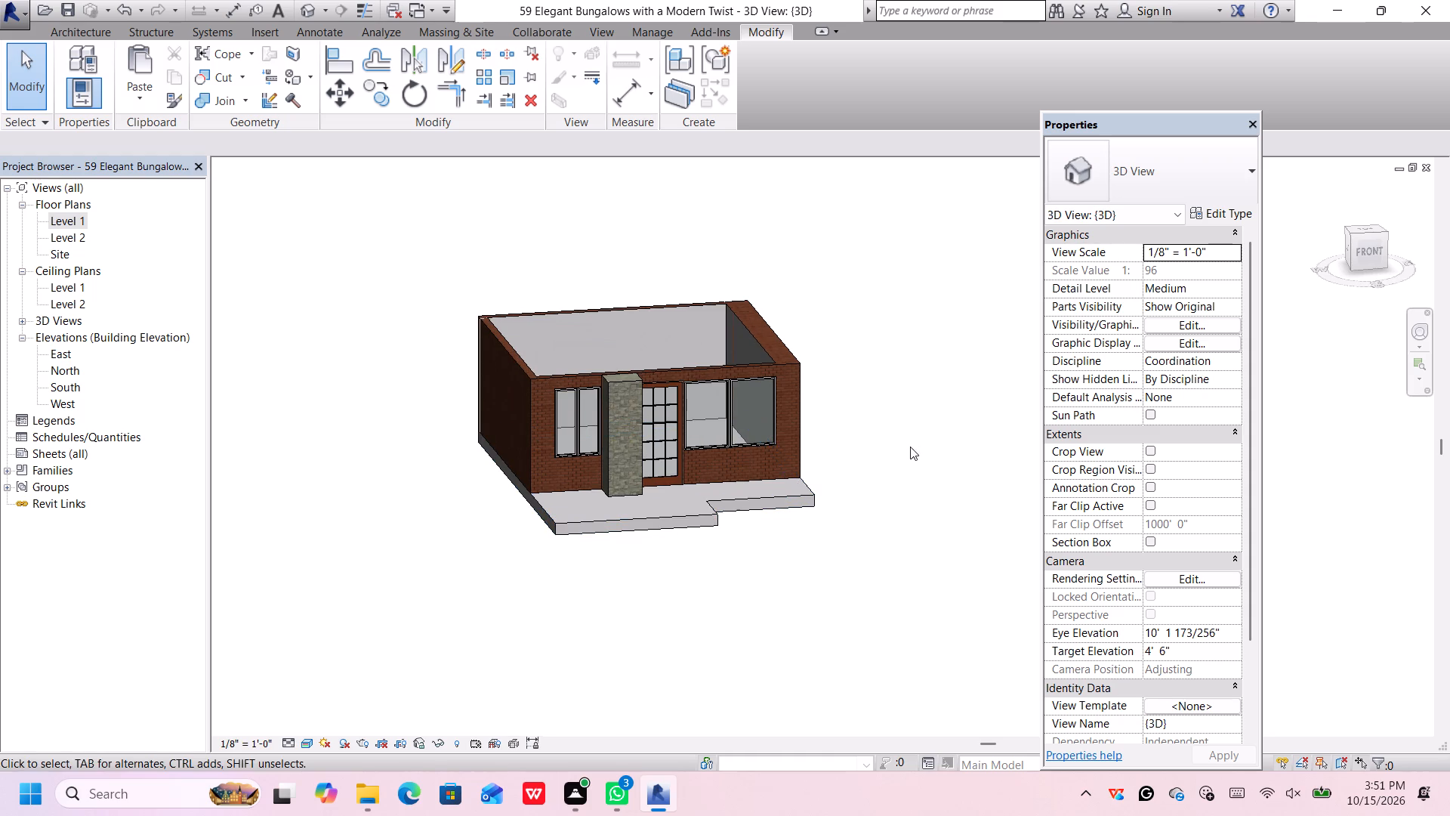
{"action": "middle_click_drag", "start_coordinate": [911, 452], "coordinate": [930, 499]}
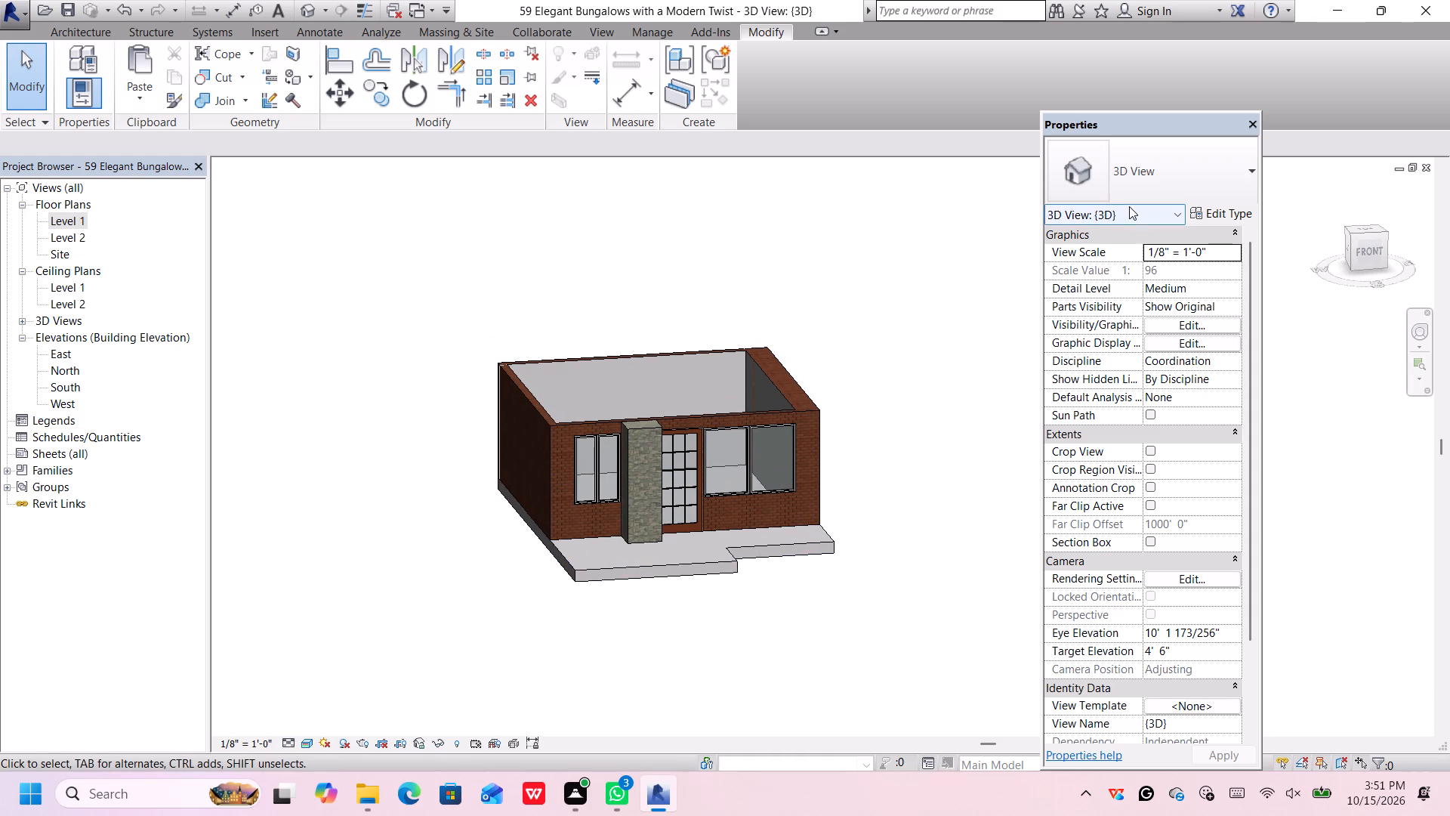
Draw Generic - 12" walls along the front floor's recessed right part: about 9'-4" on its front edge, about 6' along its outer side edge.
{"action": "left_click", "coordinate": [96, 36]}
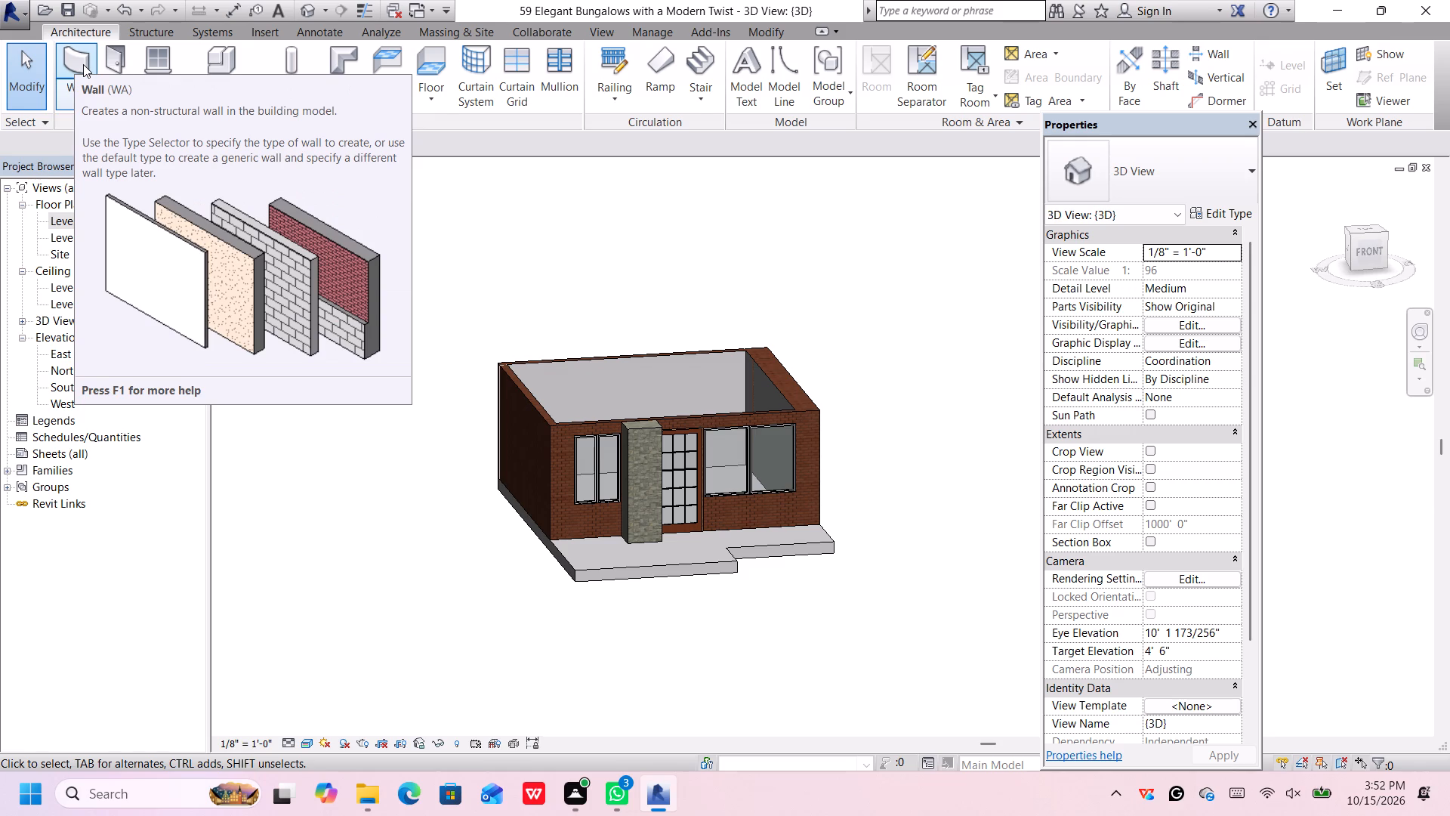
{"action": "left_click", "coordinate": [83, 64]}
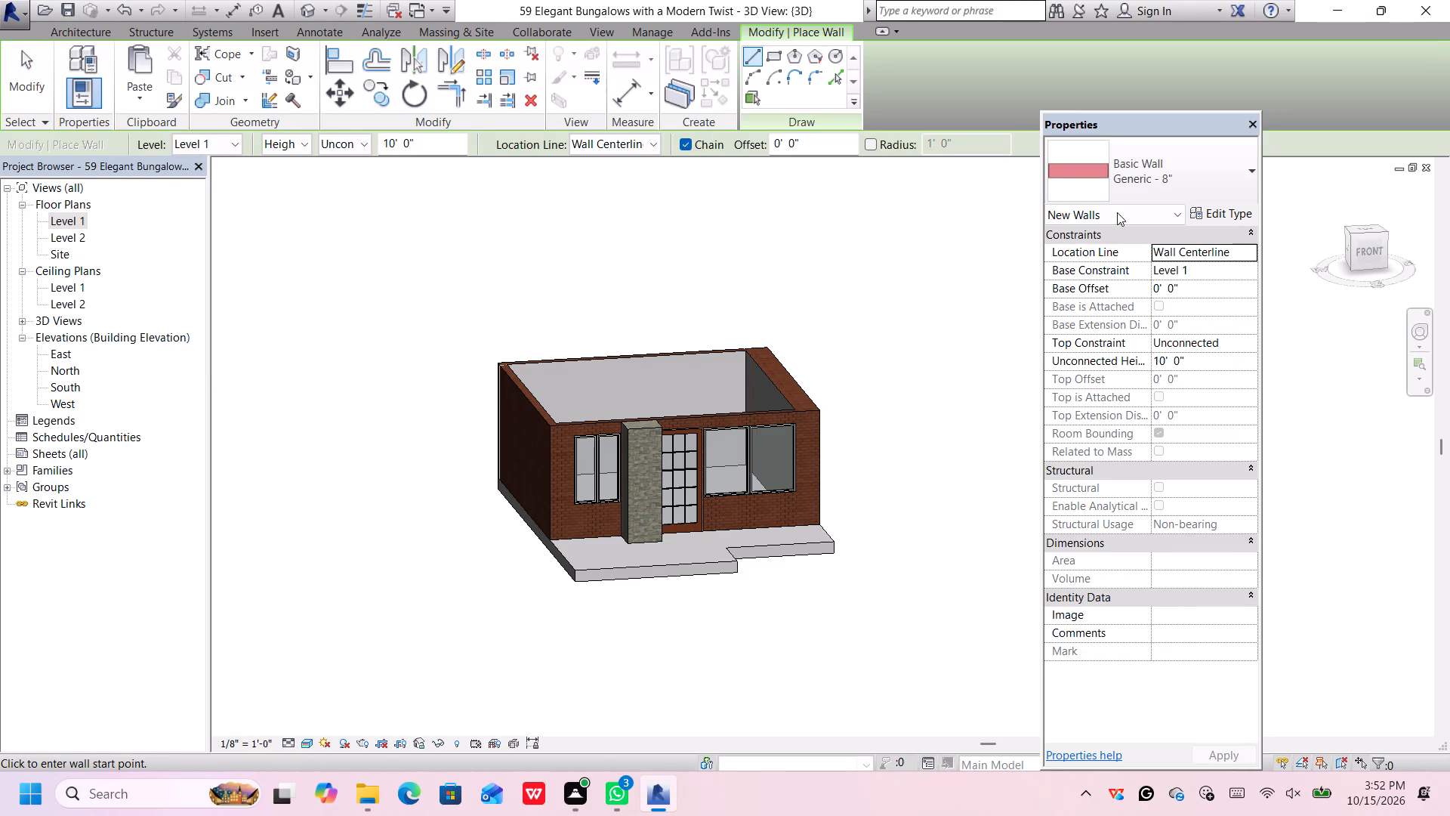
{"action": "left_click", "coordinate": [1141, 185]}
{"action": "left_click", "coordinate": [1149, 411]}
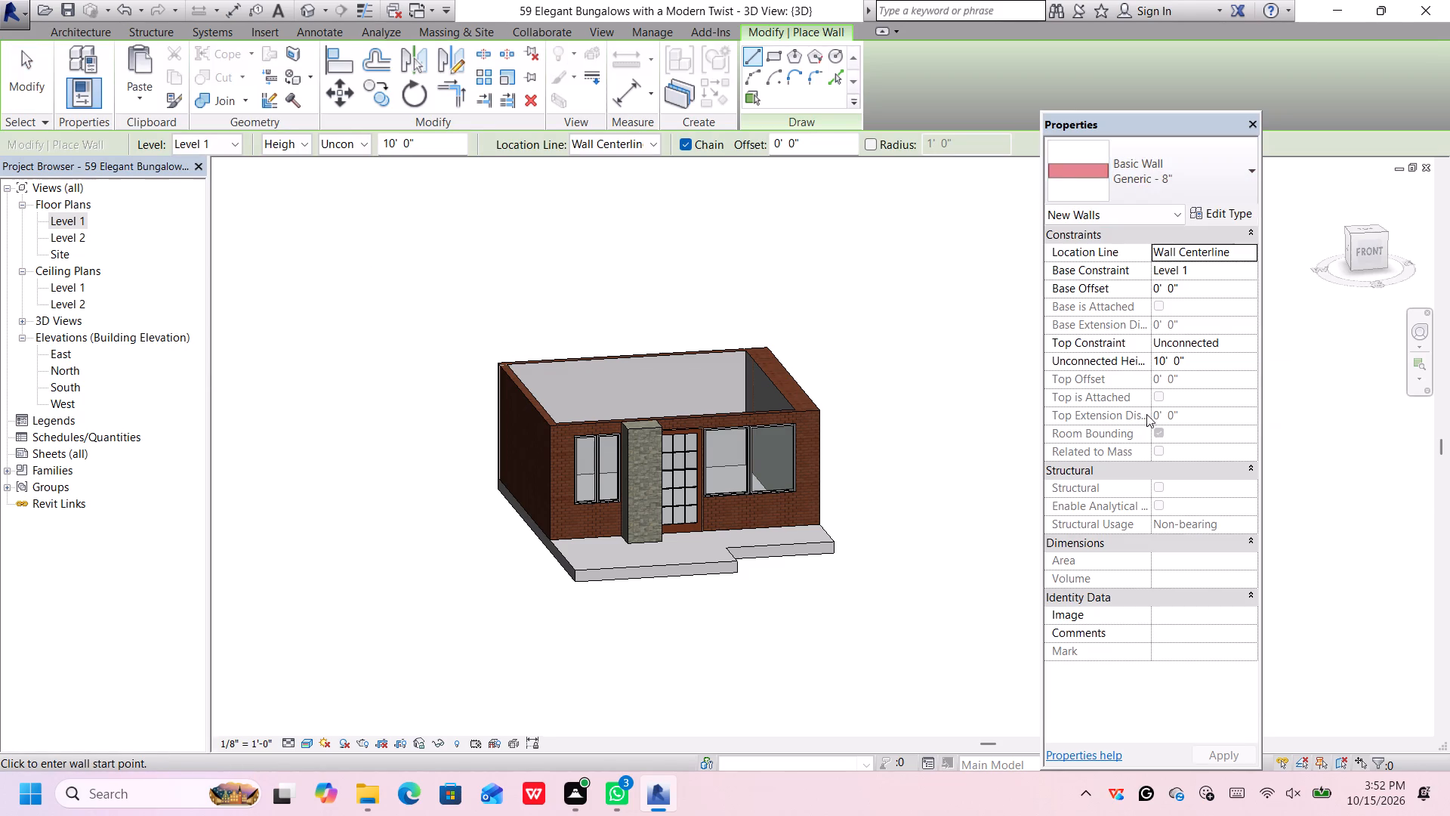
{"action": "scroll", "coordinate": [716, 552], "scroll_direction": "up", "scroll_amount": 4}
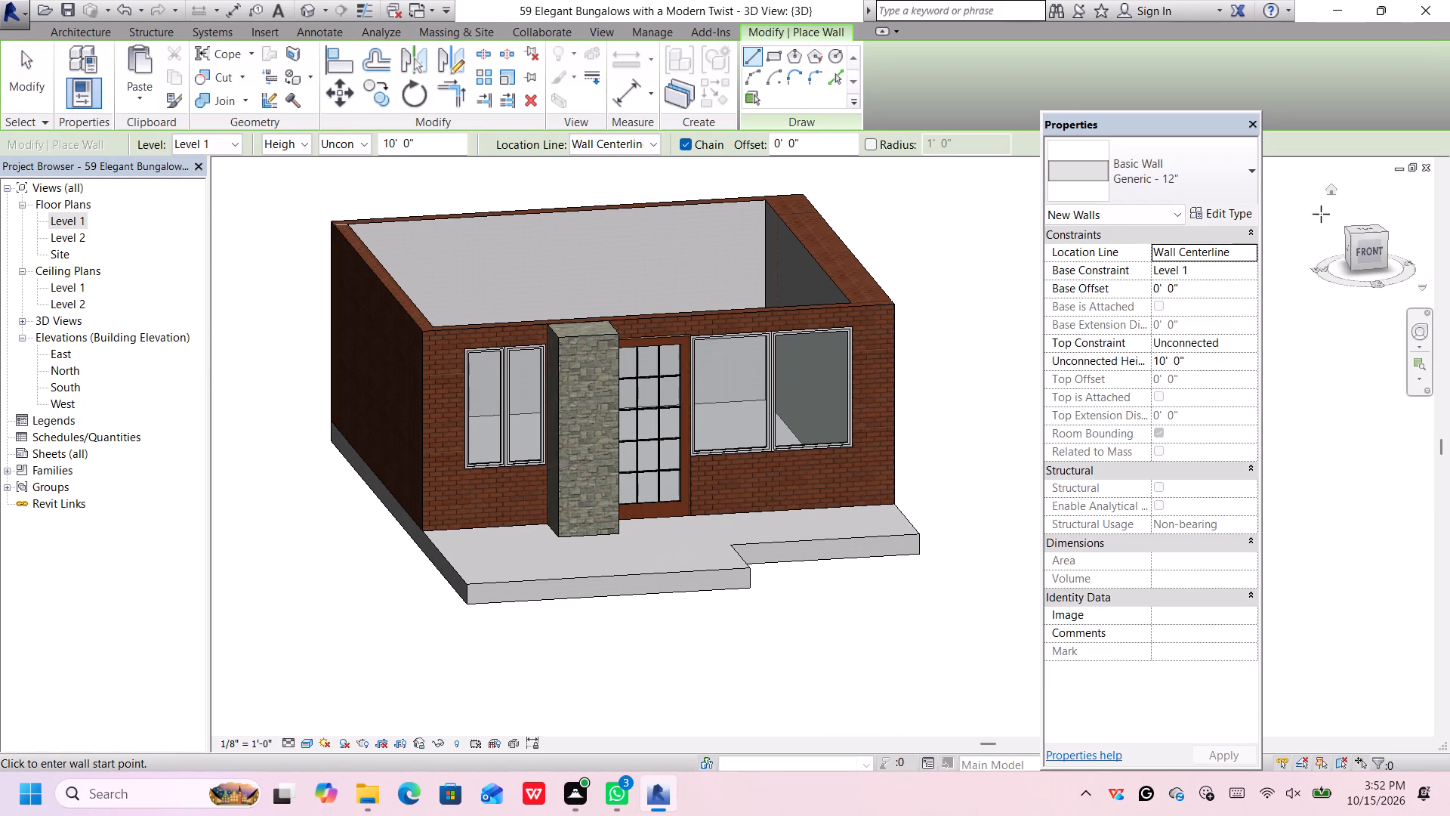
{"action": "left_click", "coordinate": [1367, 227]}
{"action": "left_click", "coordinate": [1368, 234]}
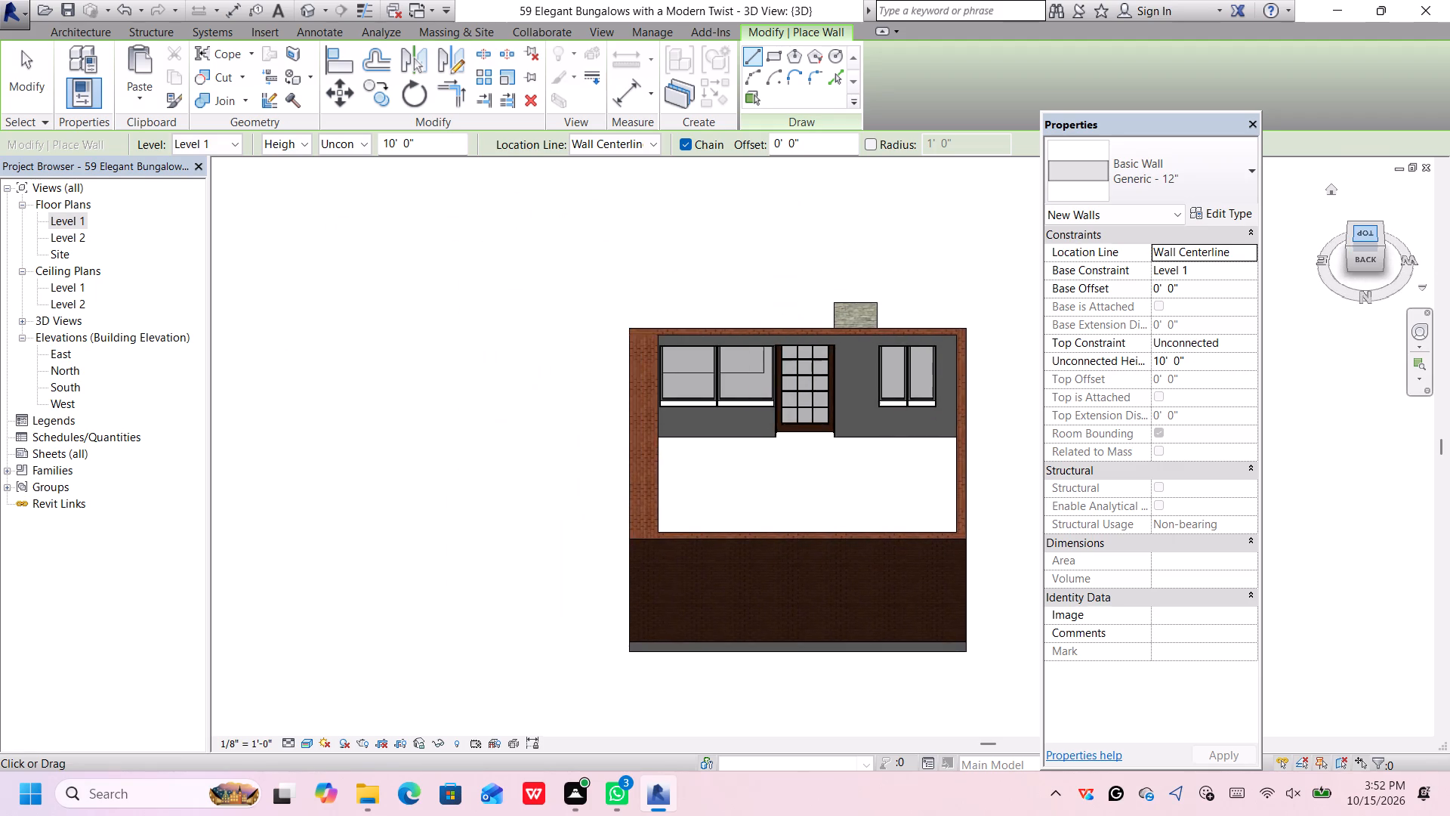
{"action": "scroll", "coordinate": [848, 212], "scroll_direction": "up", "scroll_amount": 1}
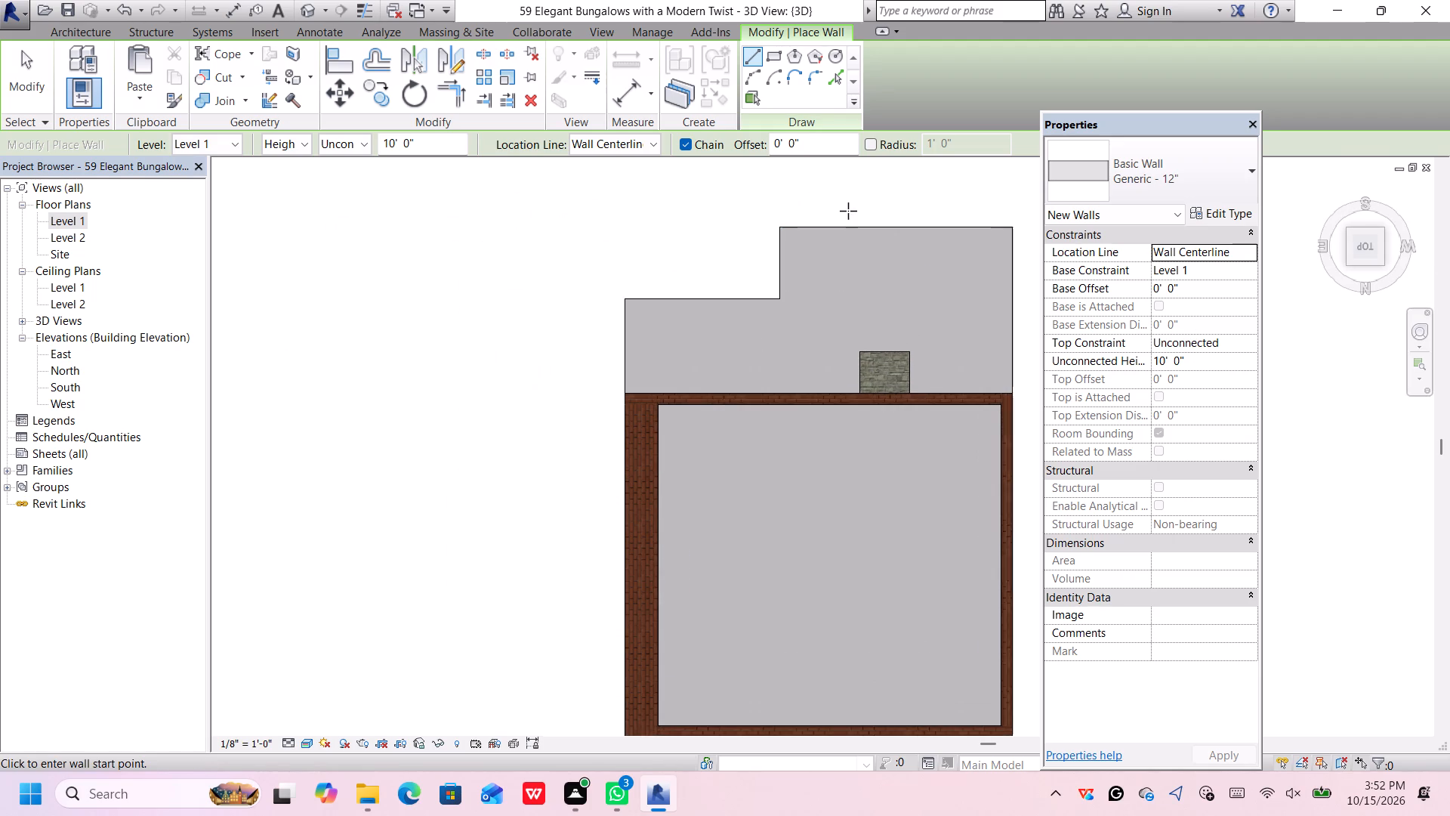
{"action": "middle_click_drag", "start_coordinate": [845, 220], "coordinate": [788, 234]}
{"action": "scroll", "coordinate": [784, 236], "scroll_direction": "up", "scroll_amount": 1}
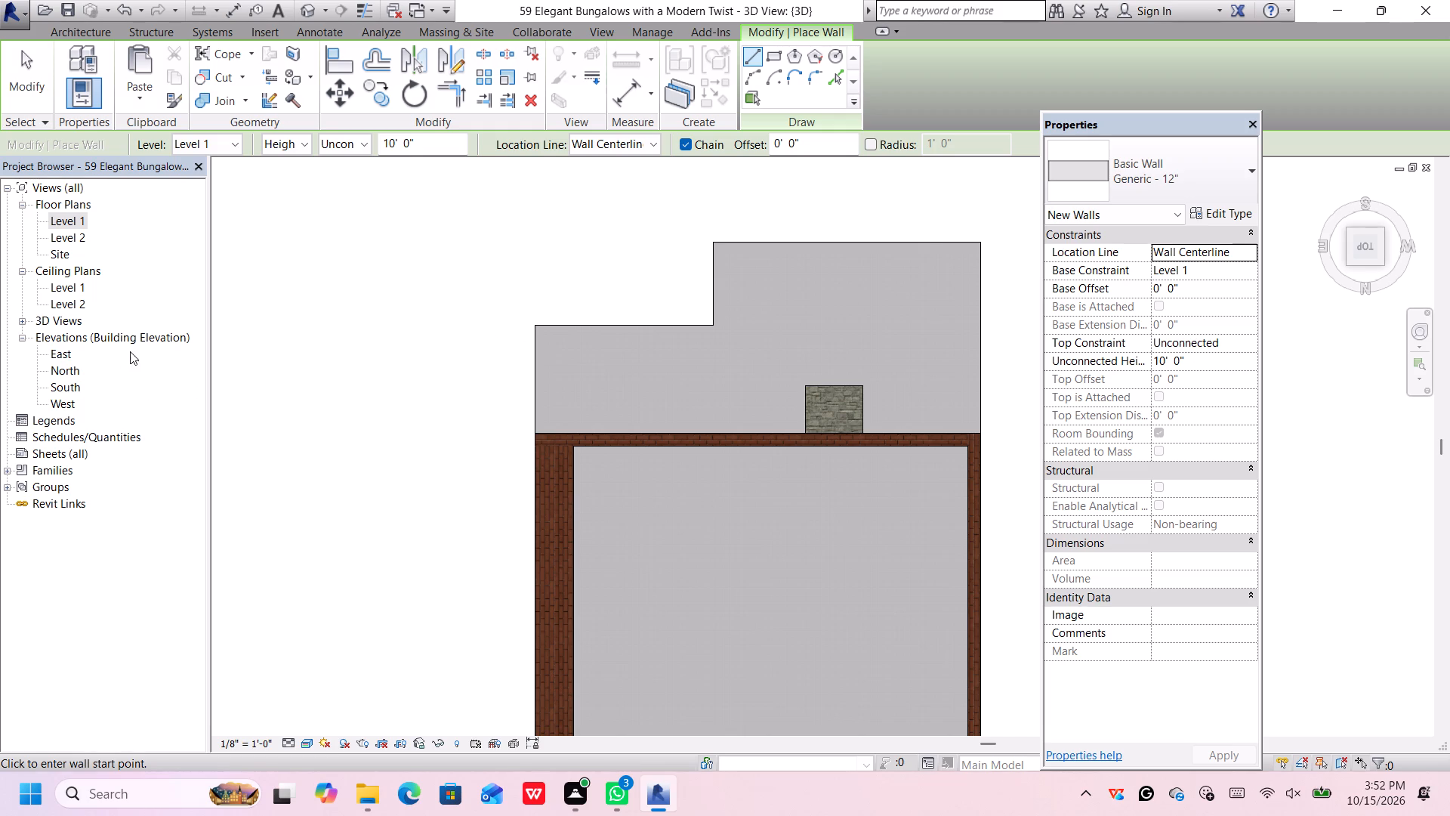
{"action": "scroll", "coordinate": [592, 345], "scroll_direction": "up", "scroll_amount": 4}
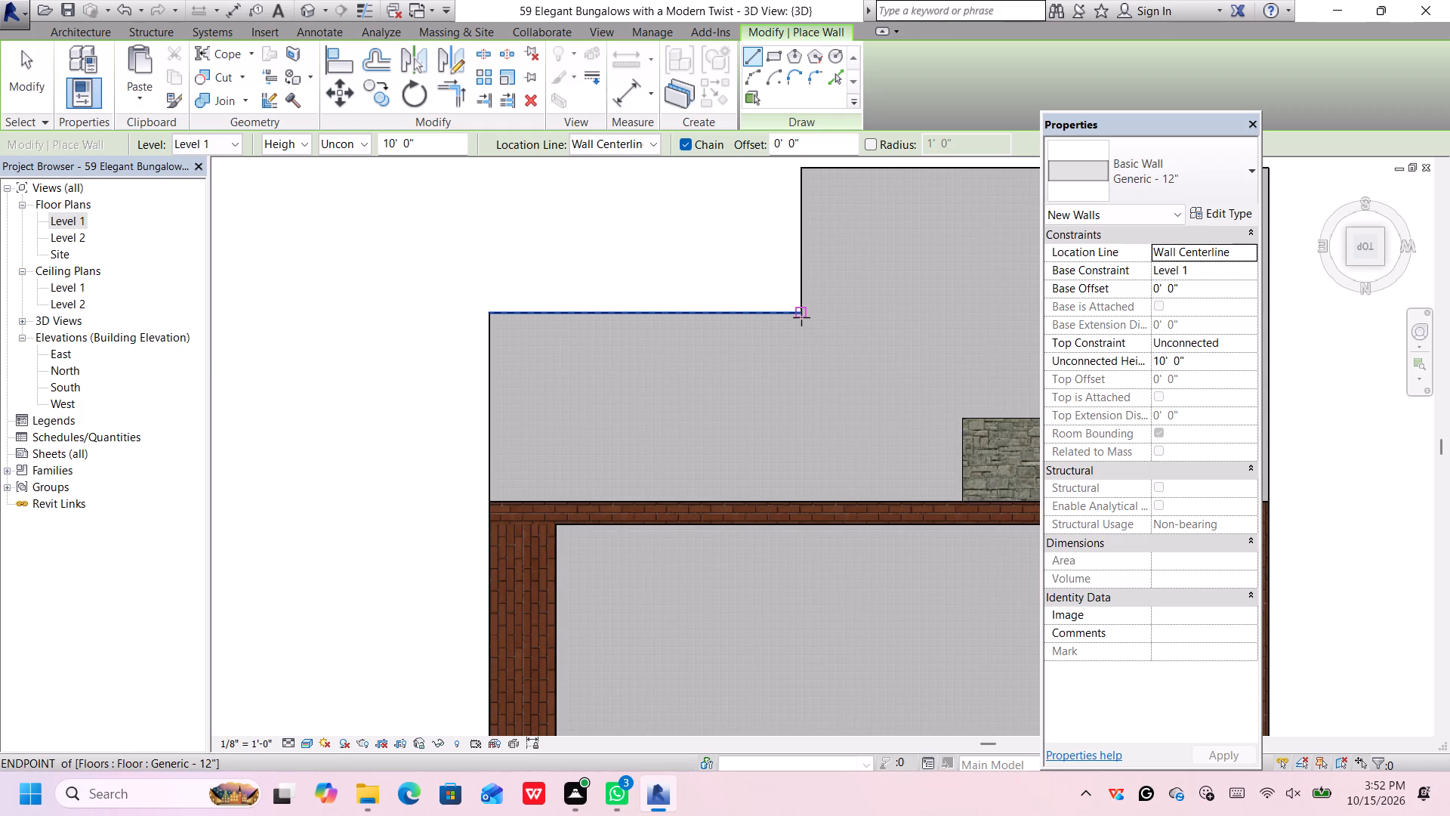
{"action": "left_click", "coordinate": [801, 314]}
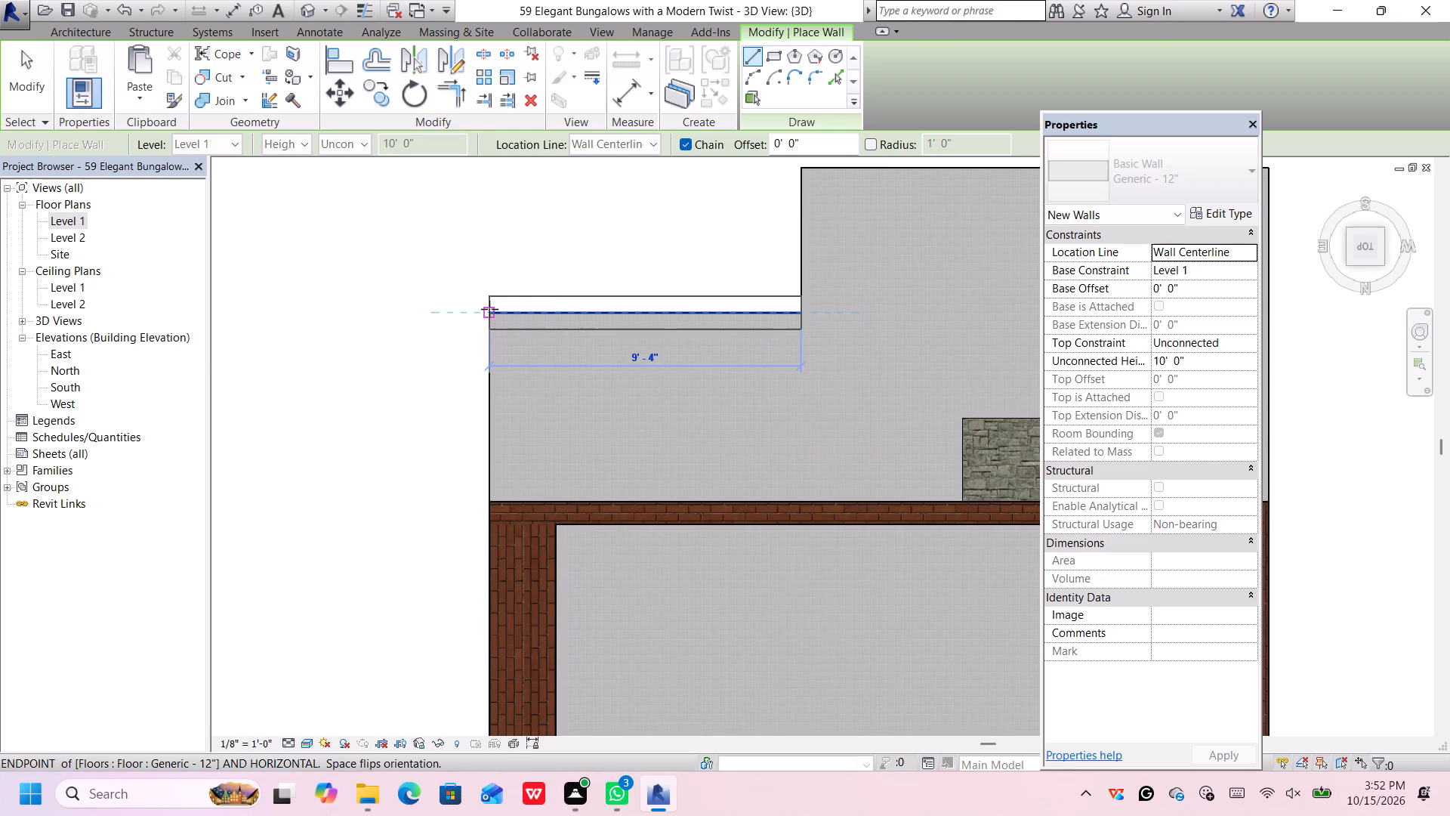
{"action": "left_click", "coordinate": [489, 309]}
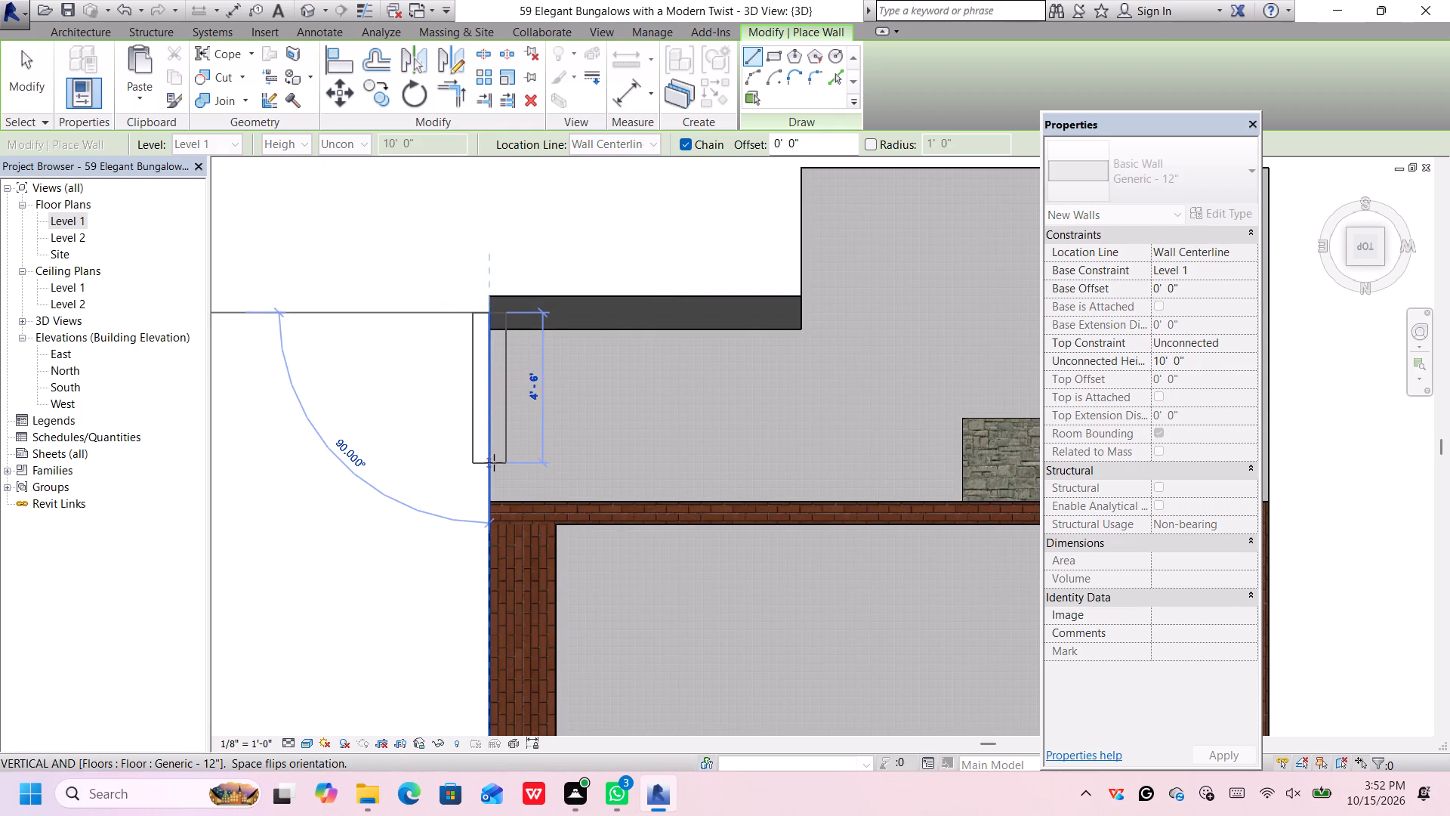
{"action": "left_click", "coordinate": [495, 496]}
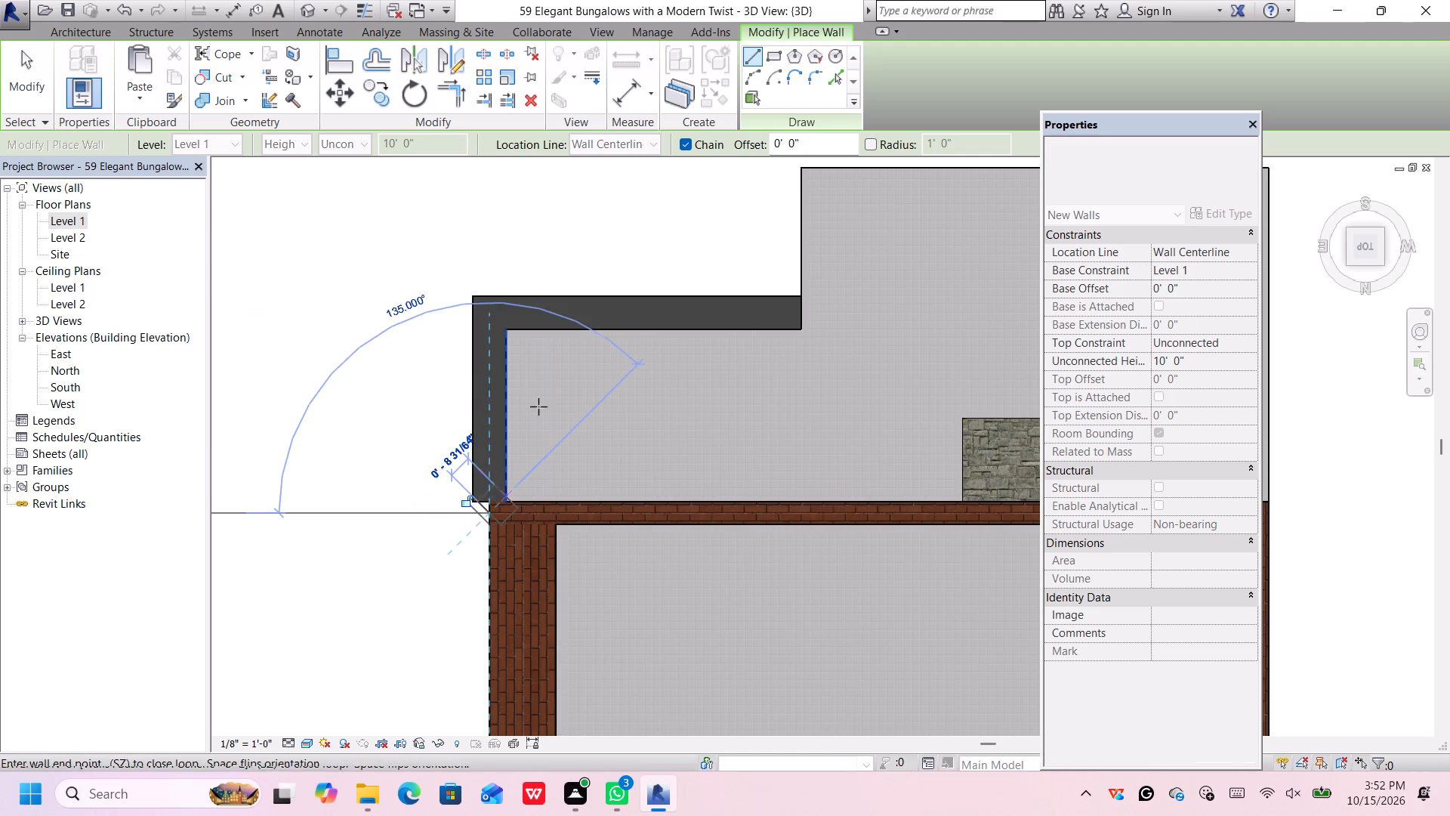
{"action": "scroll", "coordinate": [546, 397], "scroll_direction": "down", "scroll_amount": 3}
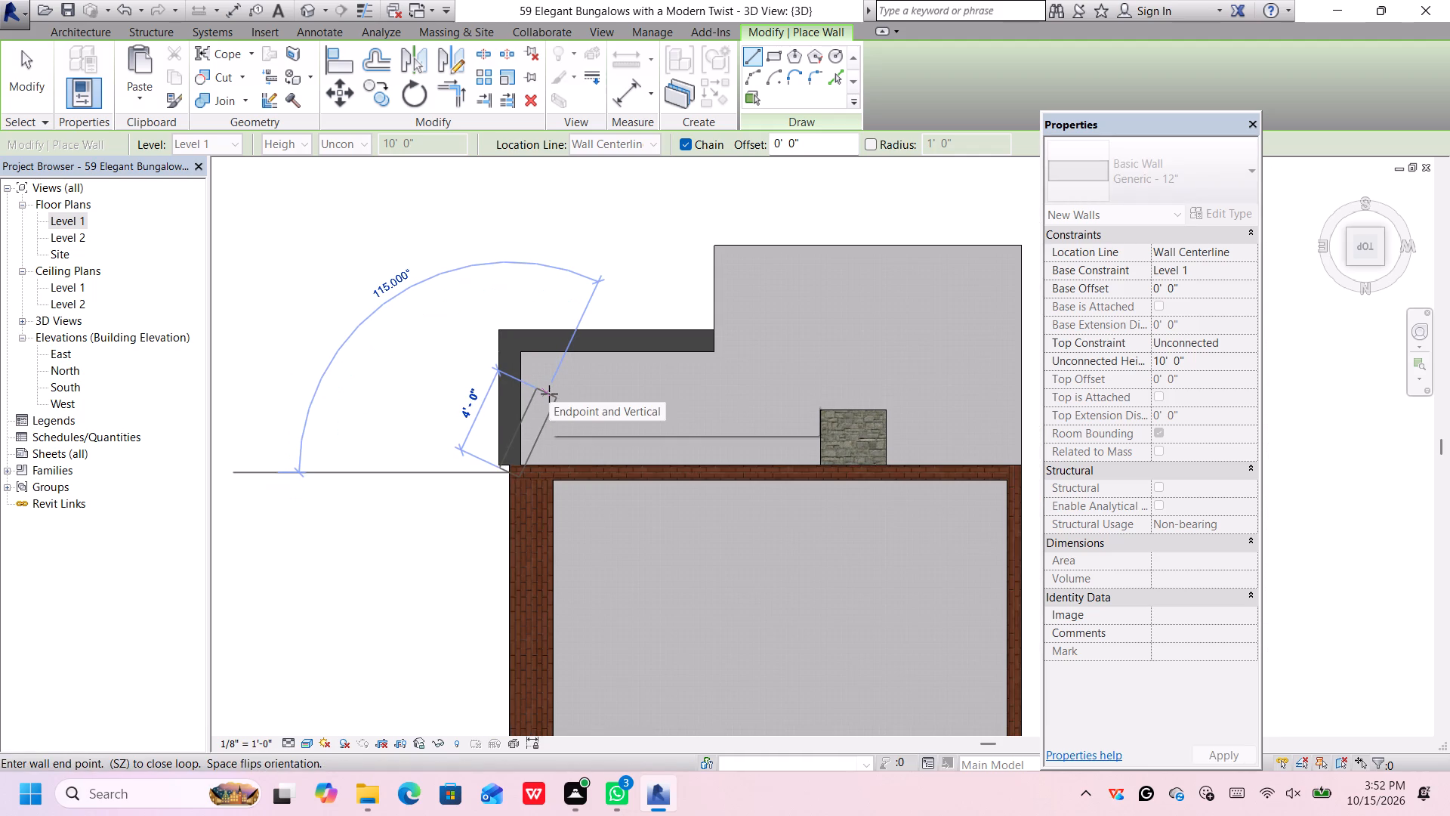
{"action": "key", "text": "space"}
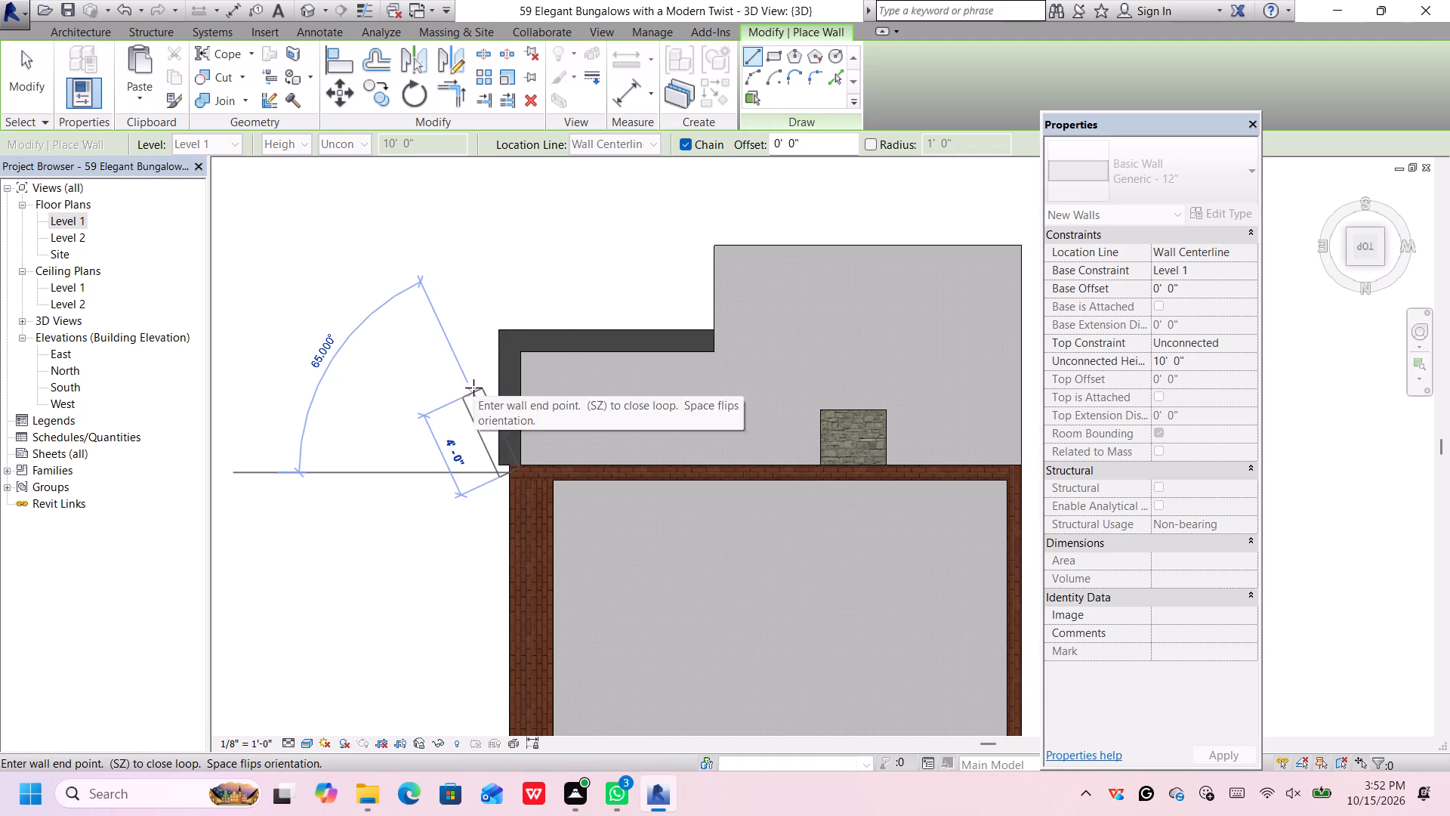
{"action": "key", "text": "Escape"}
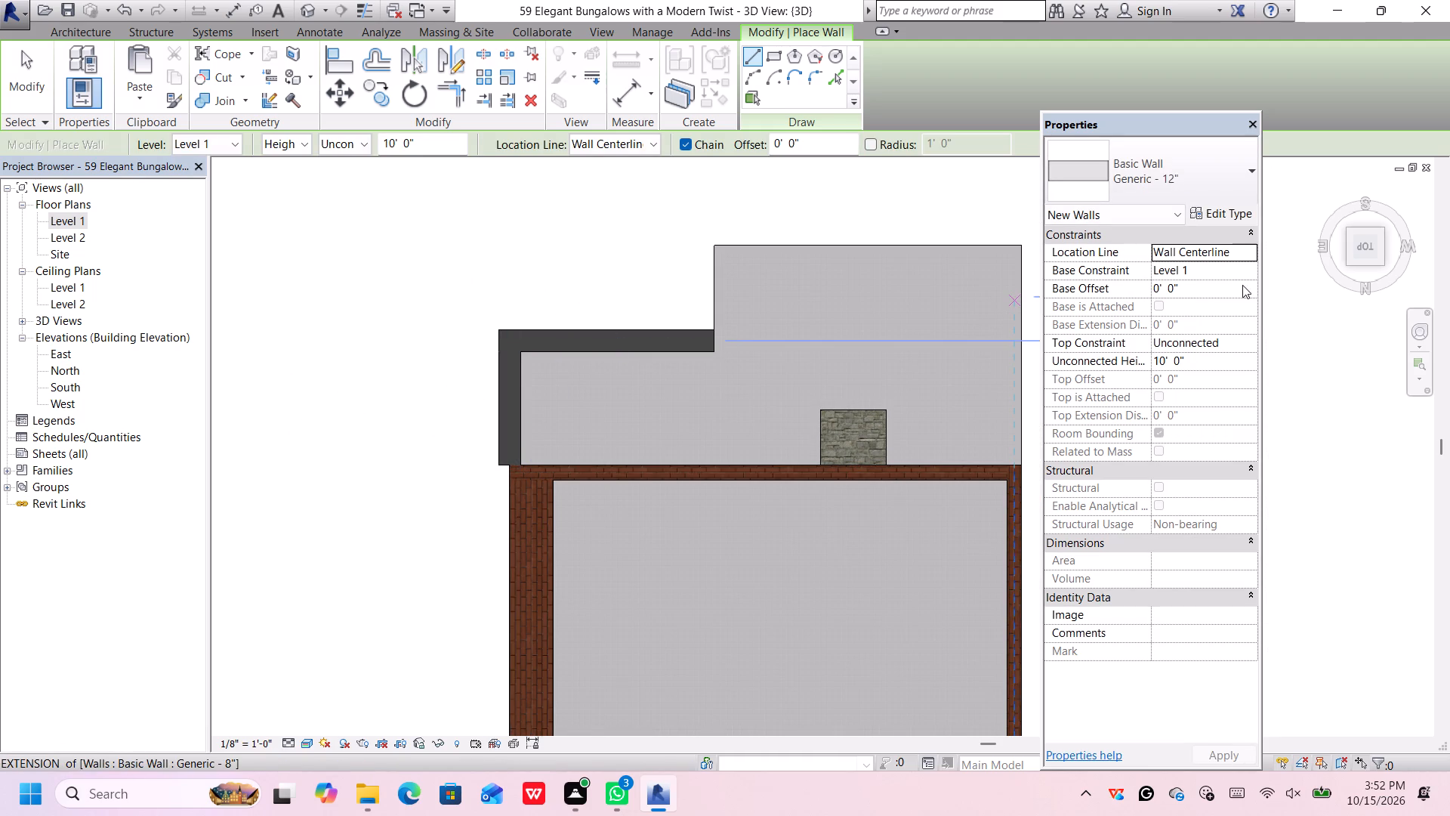
Set the base offset of both new Generic - 12" walls on the front floor to -1'.
{"action": "left_click", "coordinate": [1222, 292]}
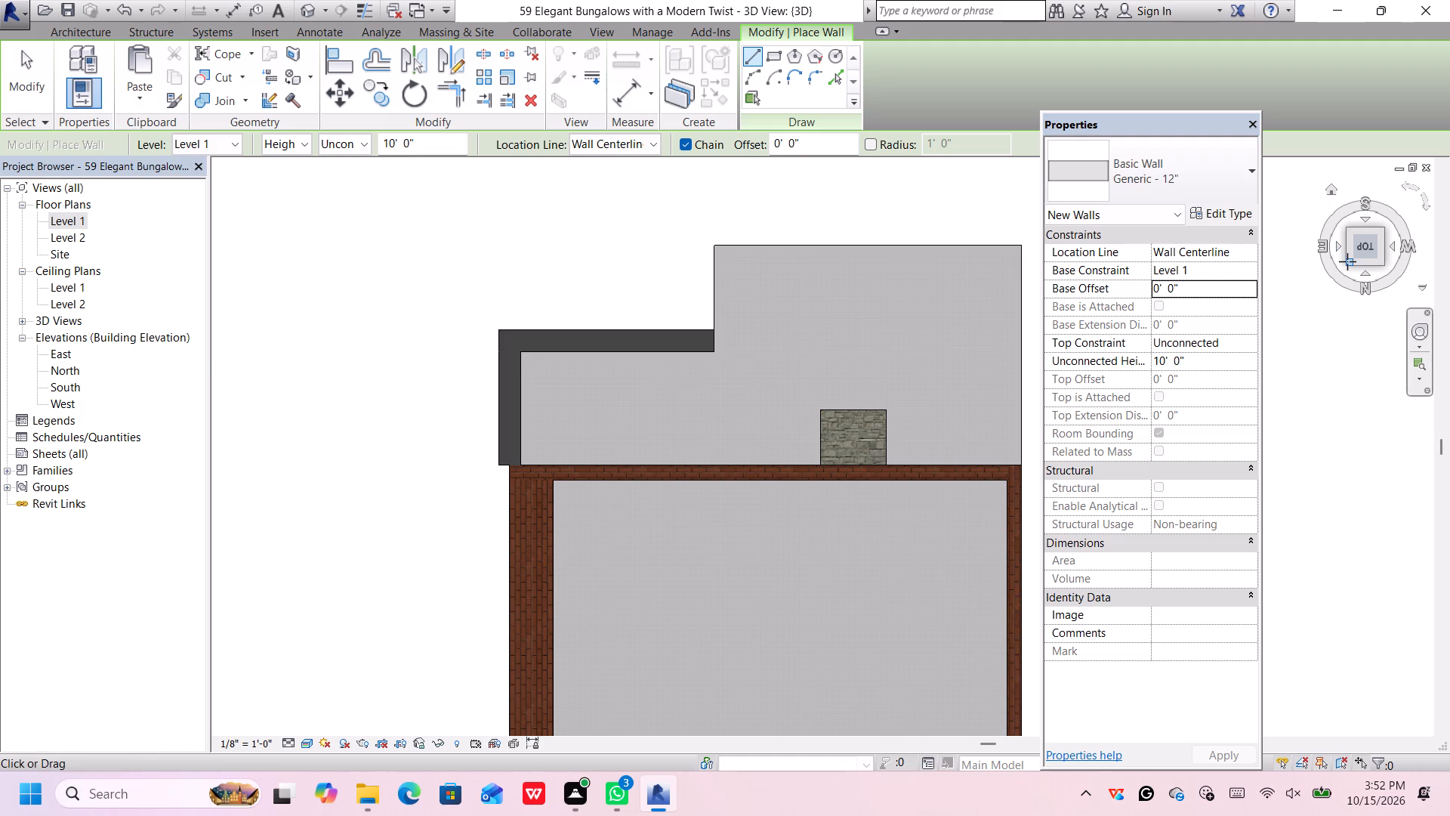
{"action": "left_click", "coordinate": [1348, 262]}
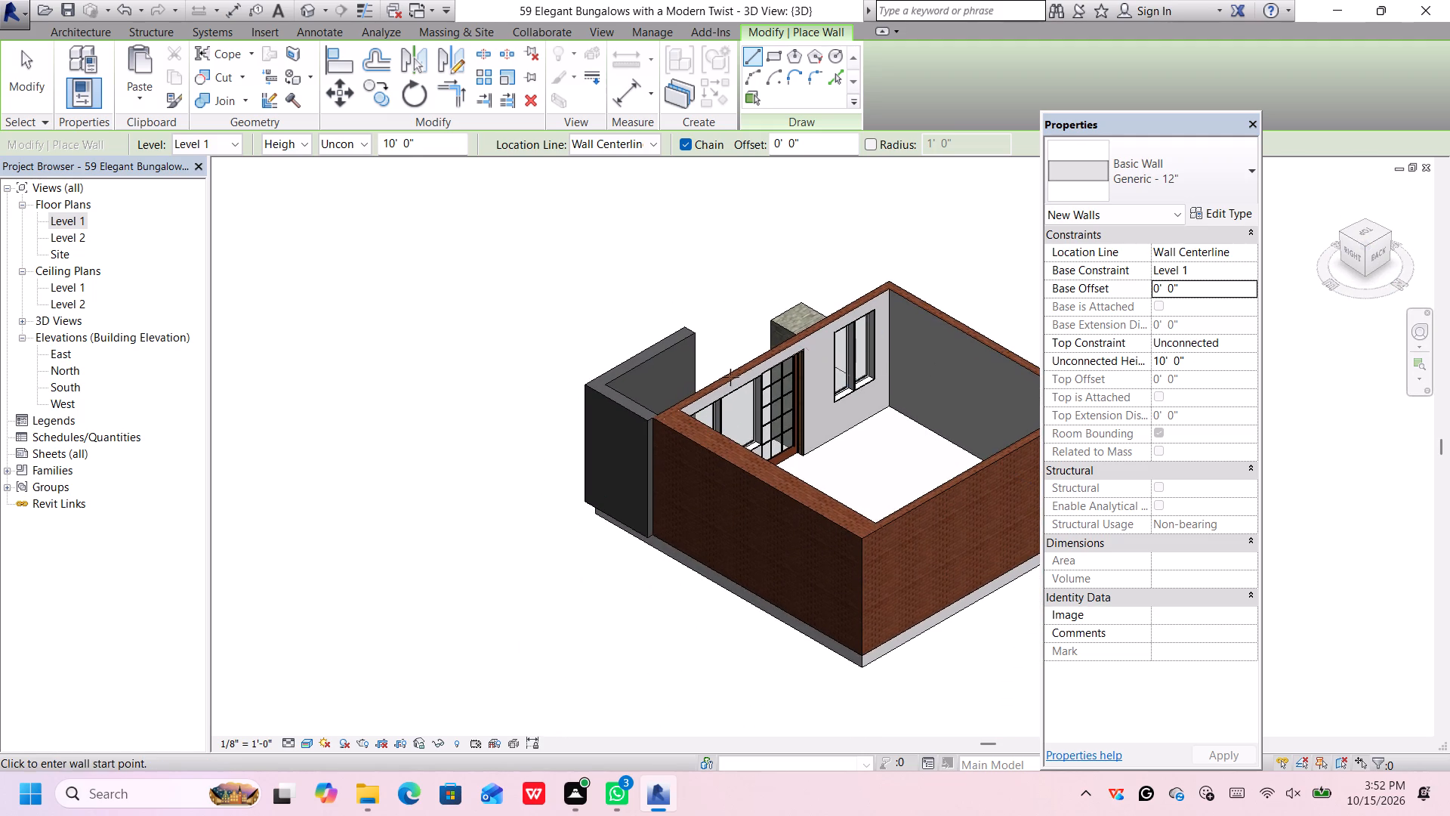
{"action": "key", "text": "space"}
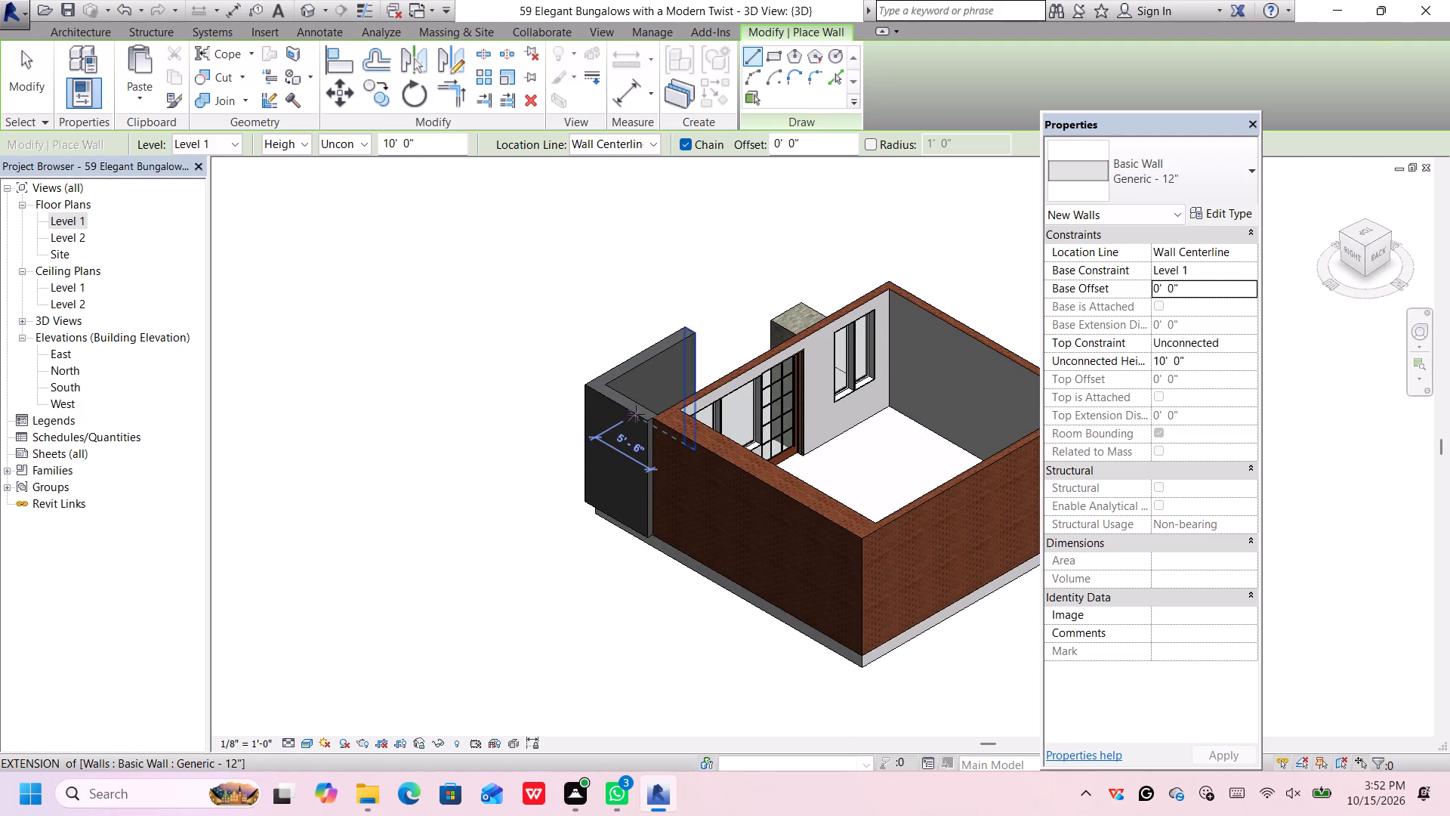
{"action": "key", "text": "Escape"}
{"action": "left_click", "coordinate": [636, 416]}
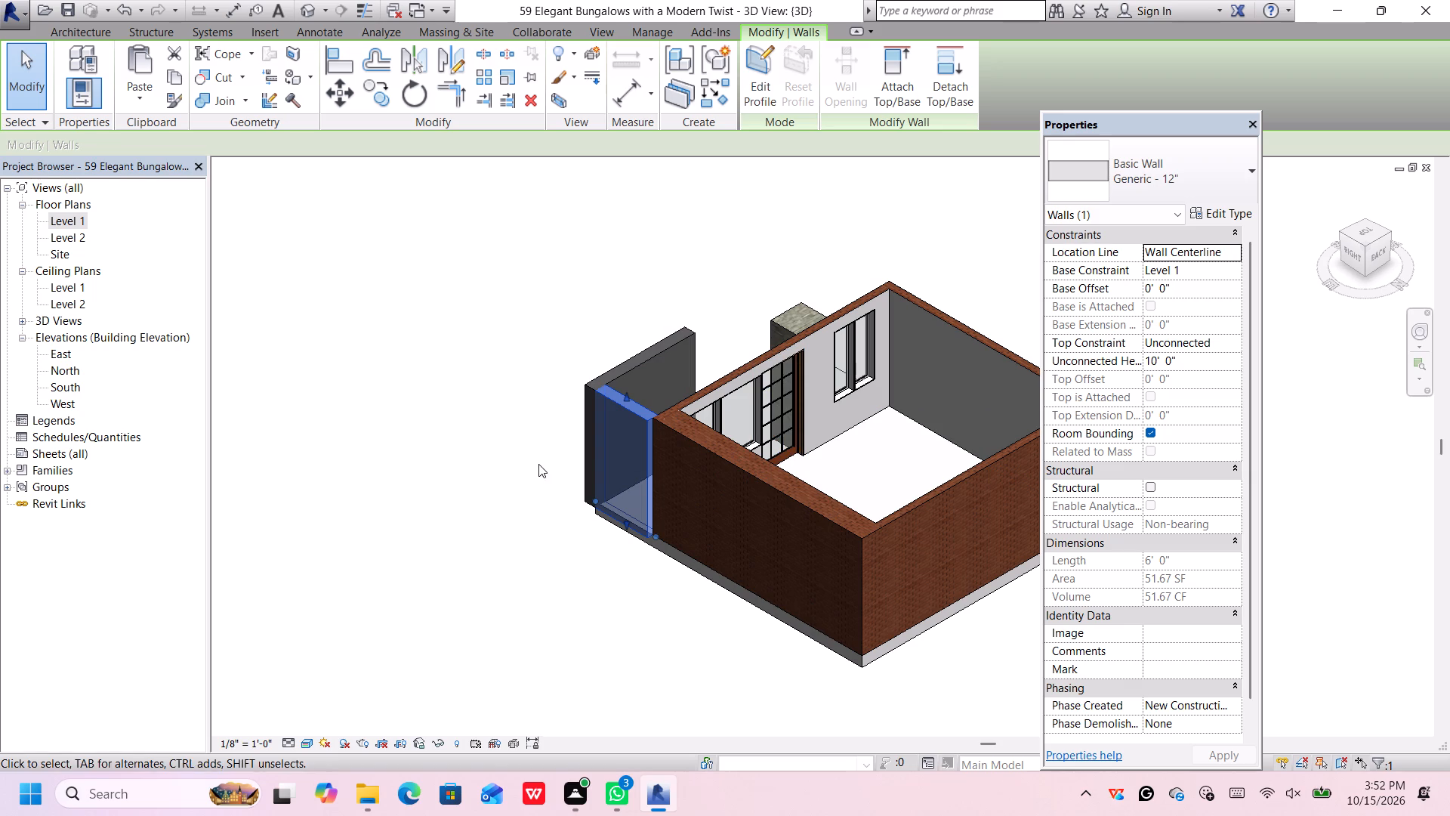
{"action": "left_click", "coordinate": [618, 376], "text": "ctrl"}
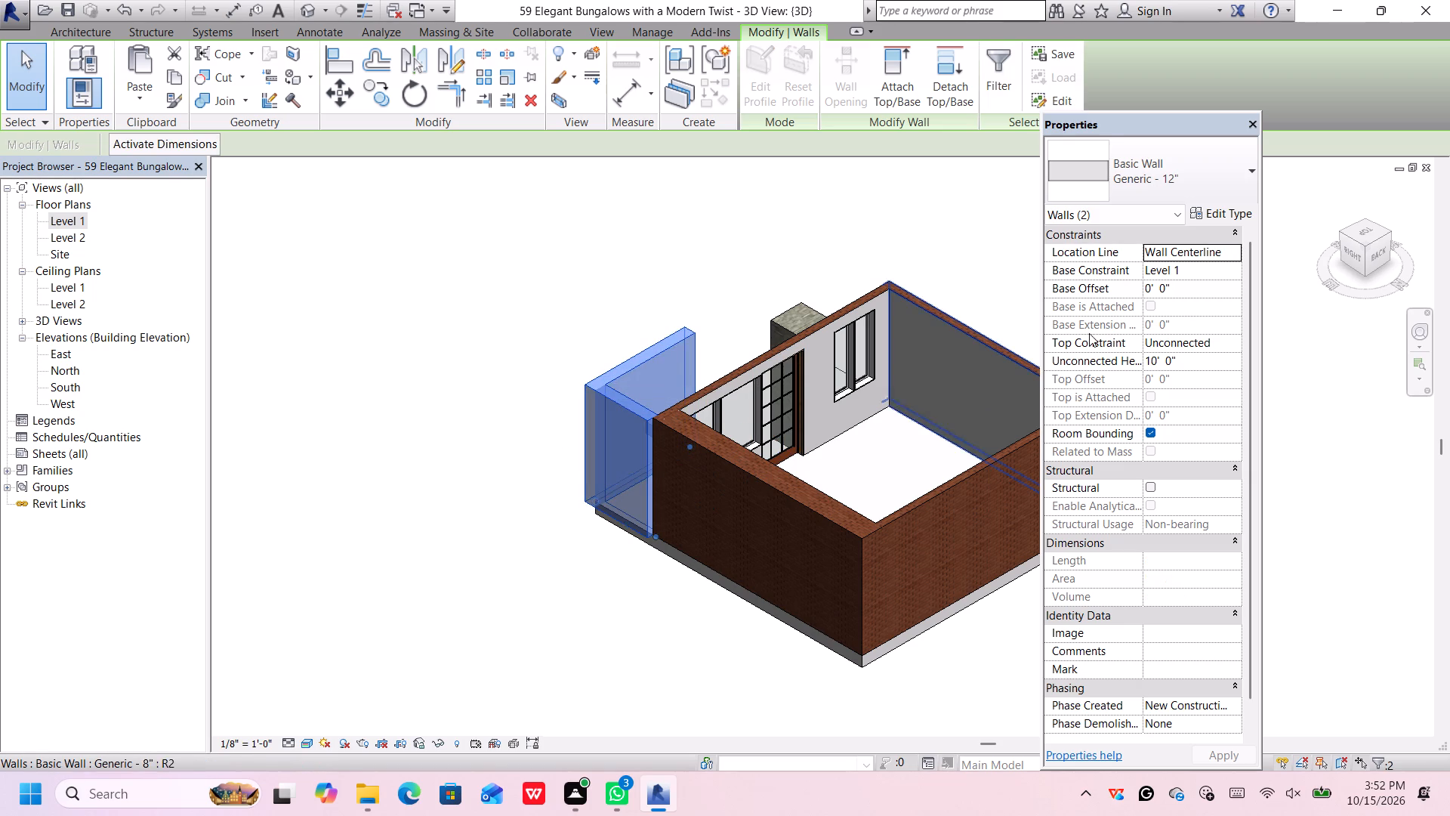
{"action": "left_click", "coordinate": [1183, 295]}
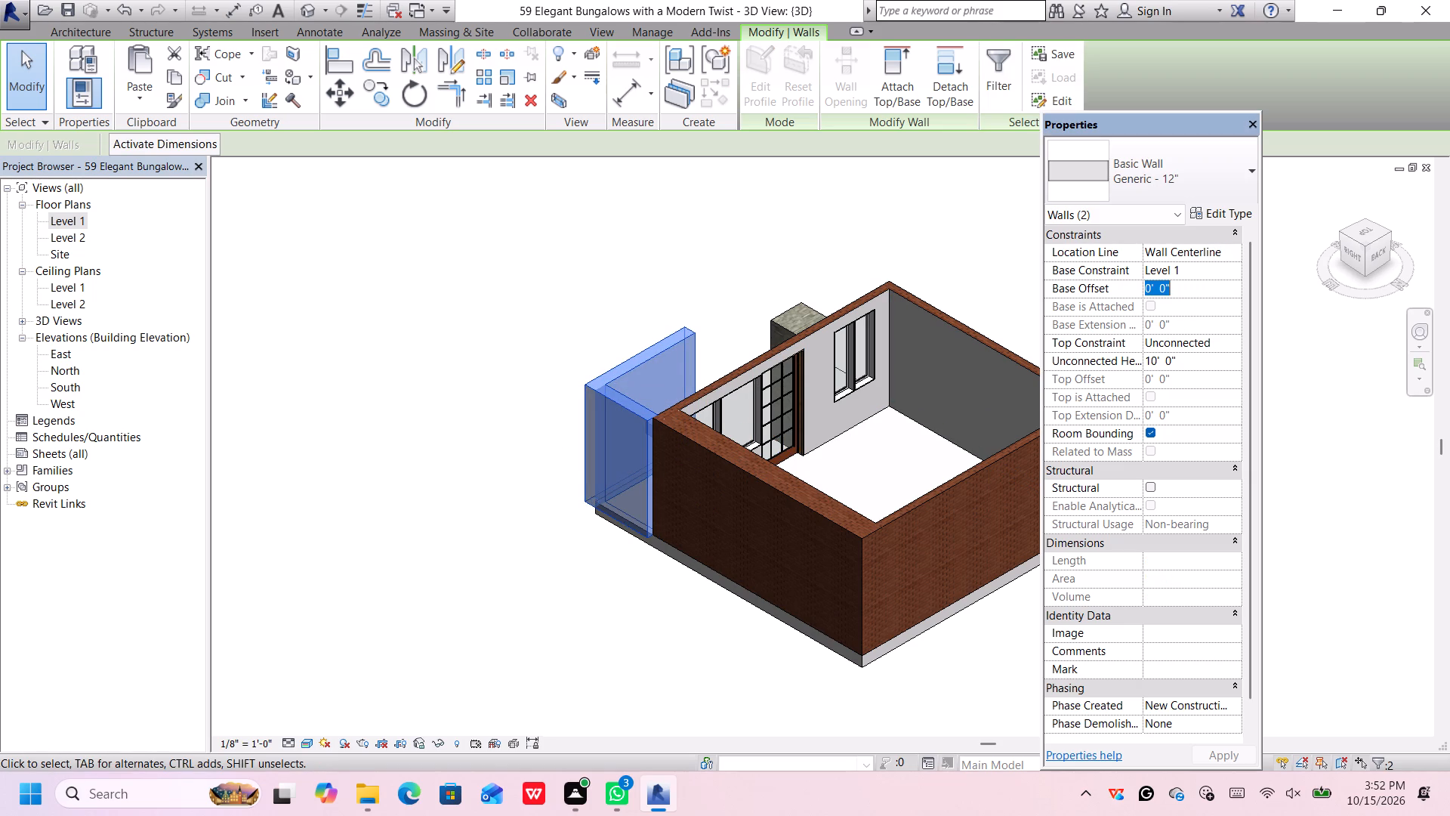
{"action": "key", "text": "BackSpace"}
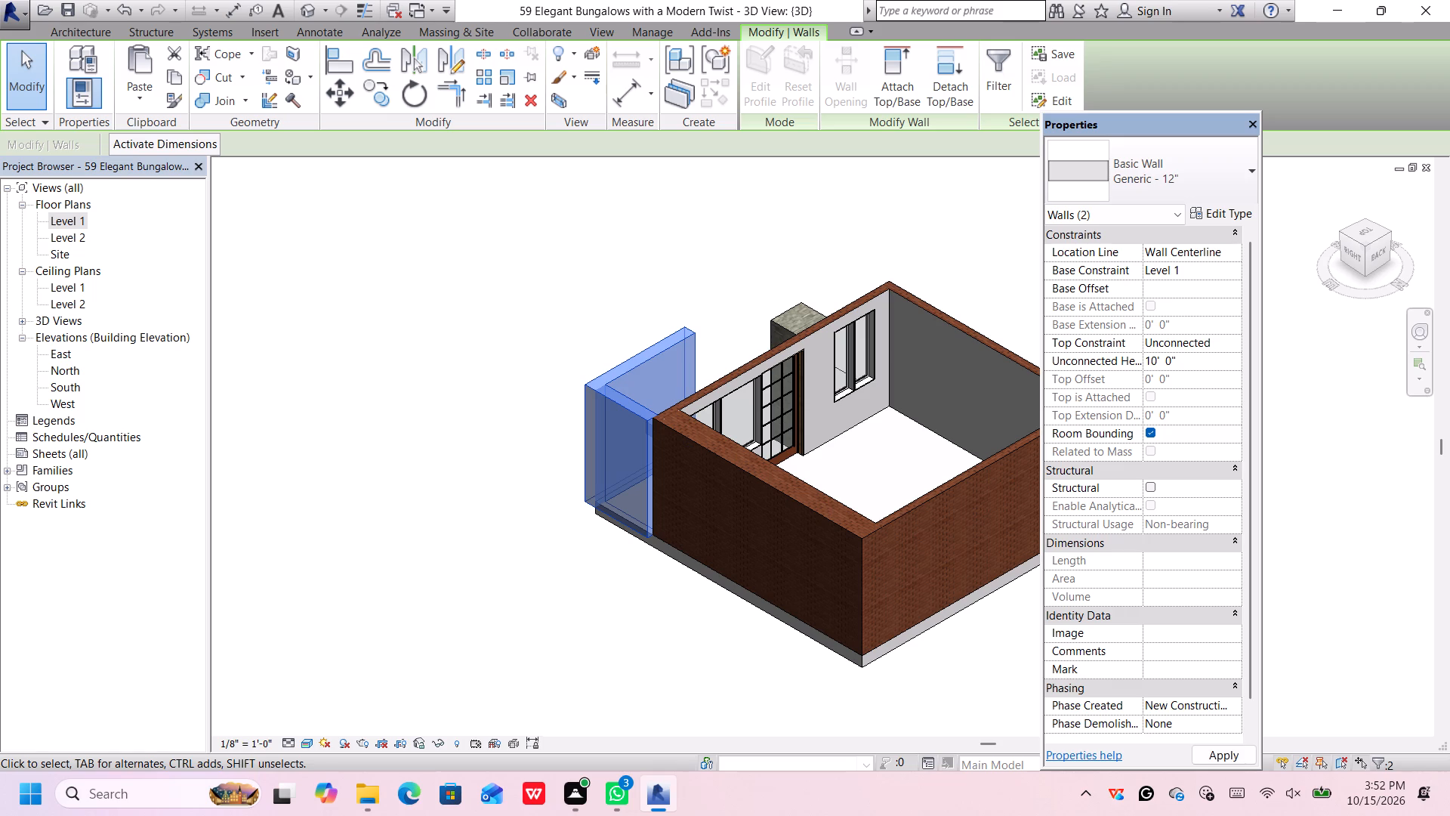
{"action": "key", "text": "minus"}
{"action": "type", "text": "1'"}
{"action": "key", "text": "Return"}
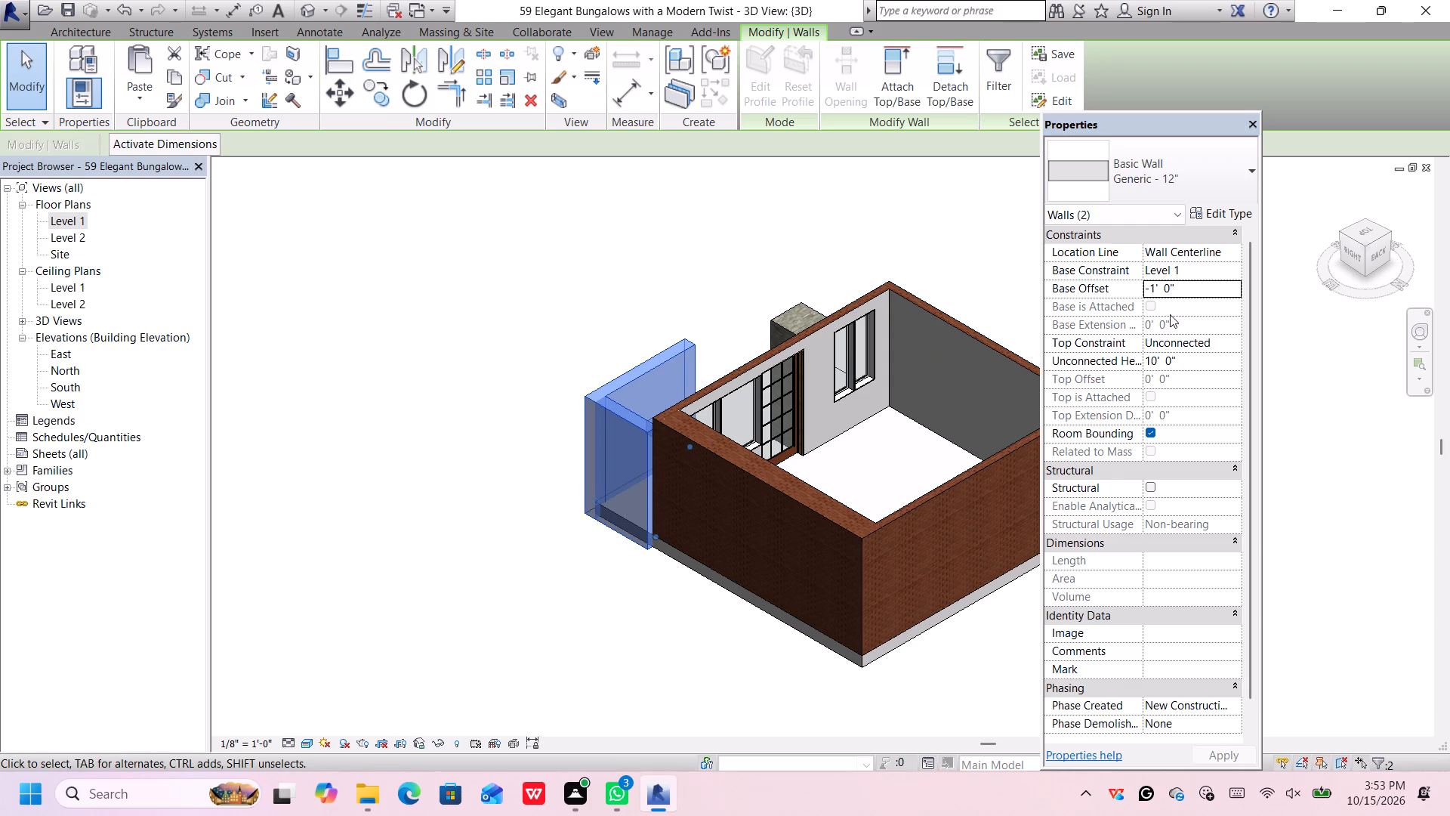
Set the unconnected height of the two selected front floor walls to 3'.
{"action": "left_click", "coordinate": [1191, 362]}
{"action": "key", "text": "BackSpace"}
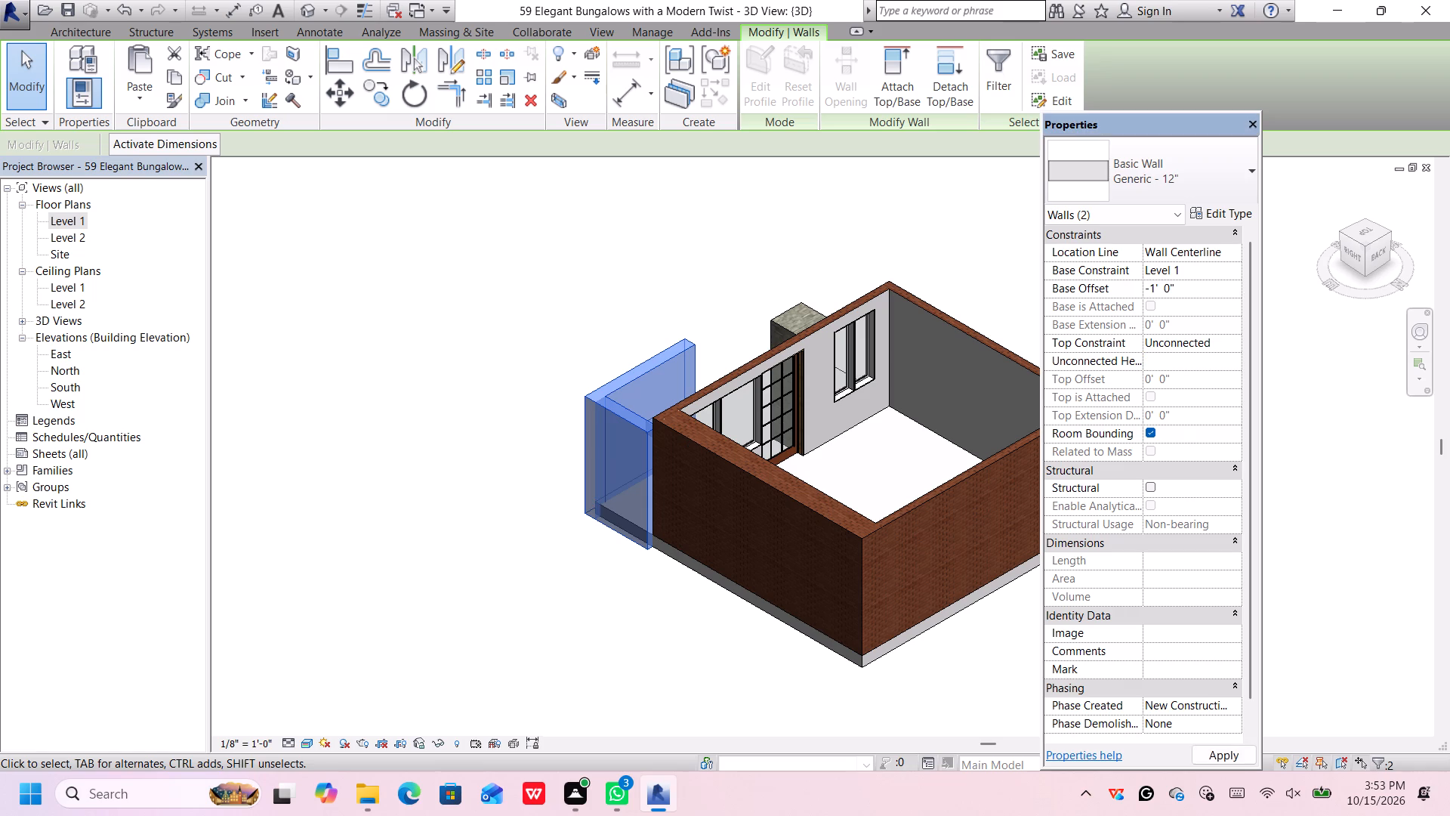
{"action": "type", "text": "3'"}
{"action": "key", "text": "Return"}
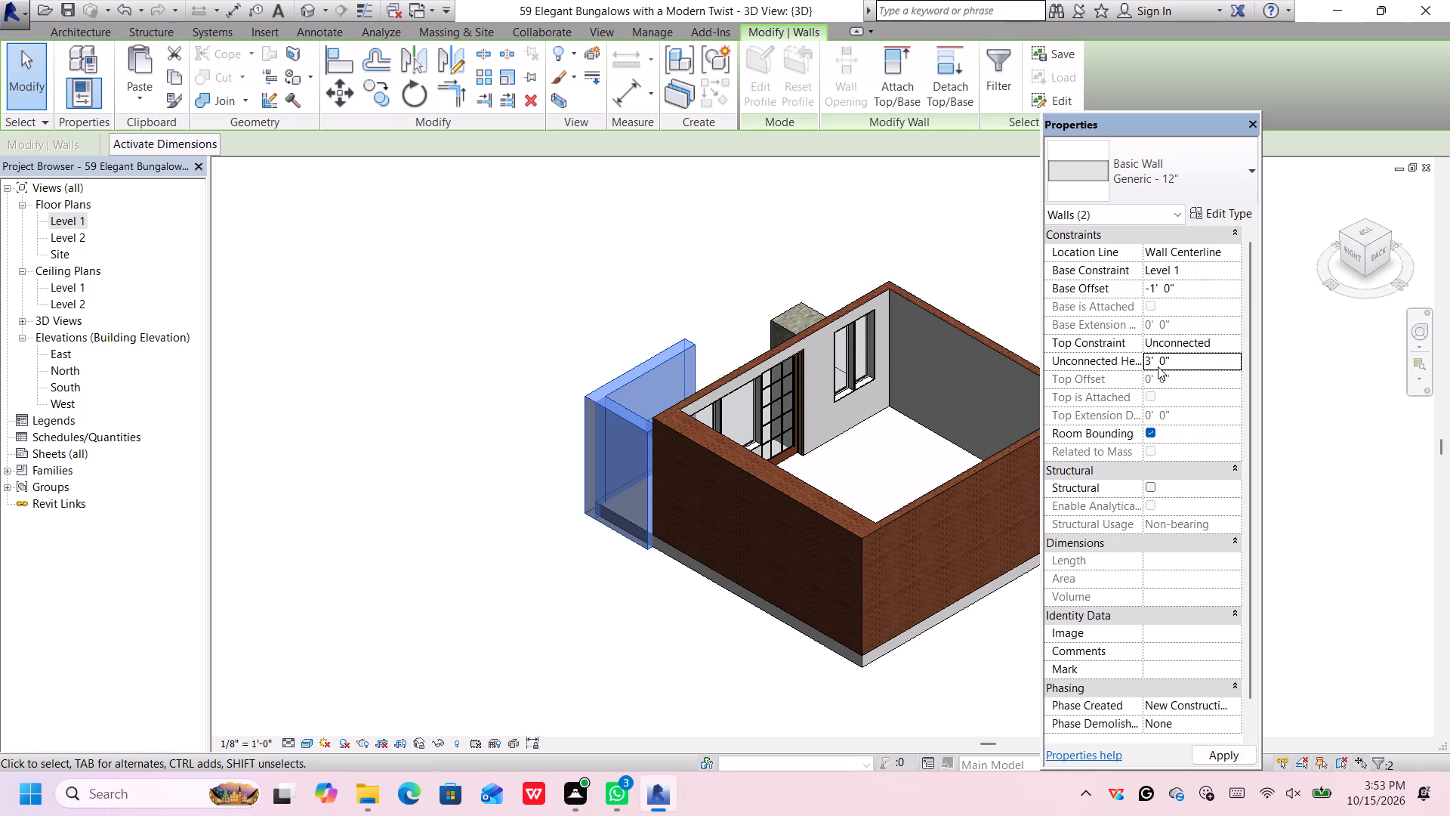
{"action": "key", "text": "Return"}
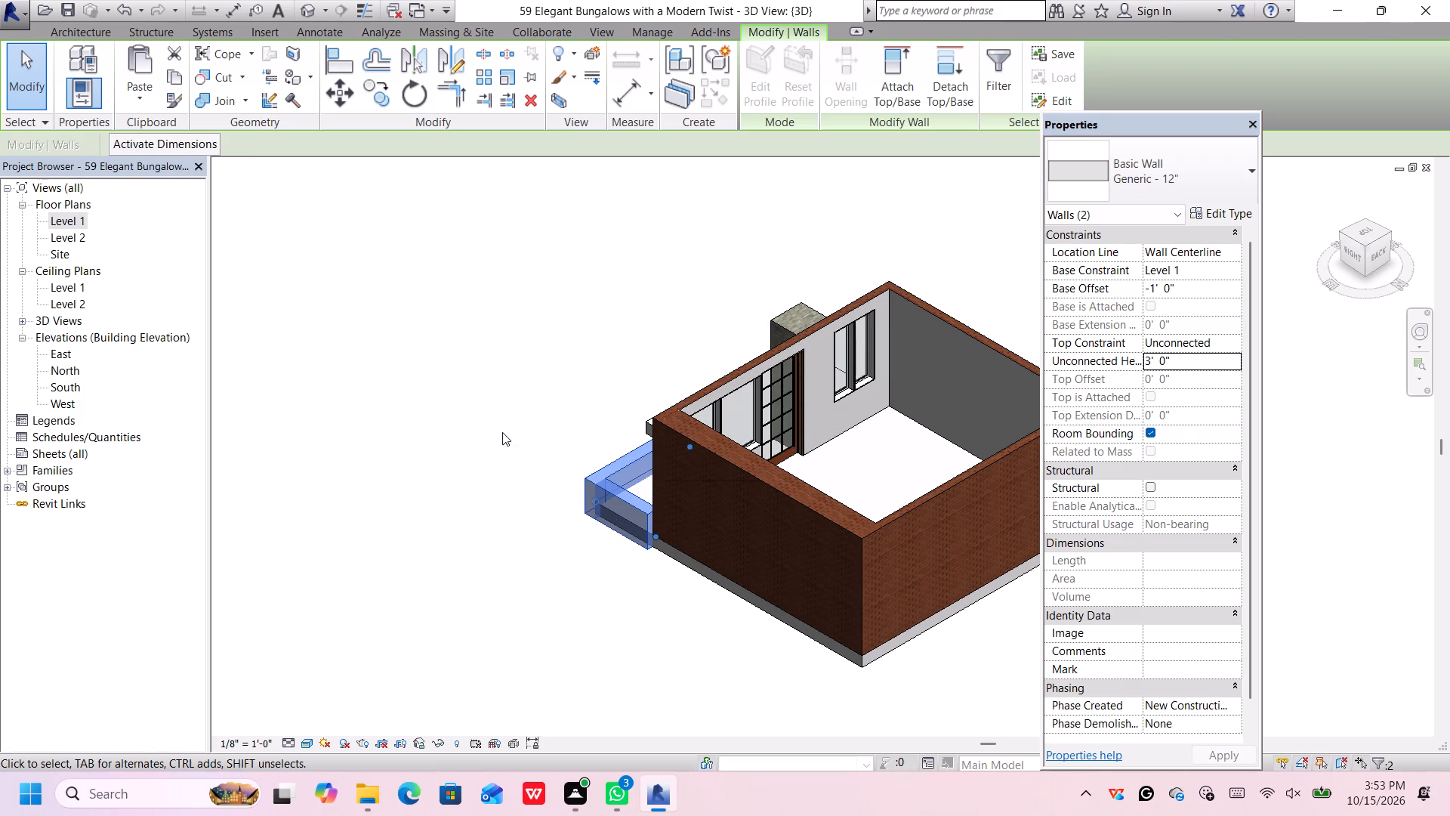
Set the unconnected height of the two selected low front walls to 4'.
{"action": "middle_click_drag", "start_coordinate": [502, 435], "coordinate": [1041, 495]}
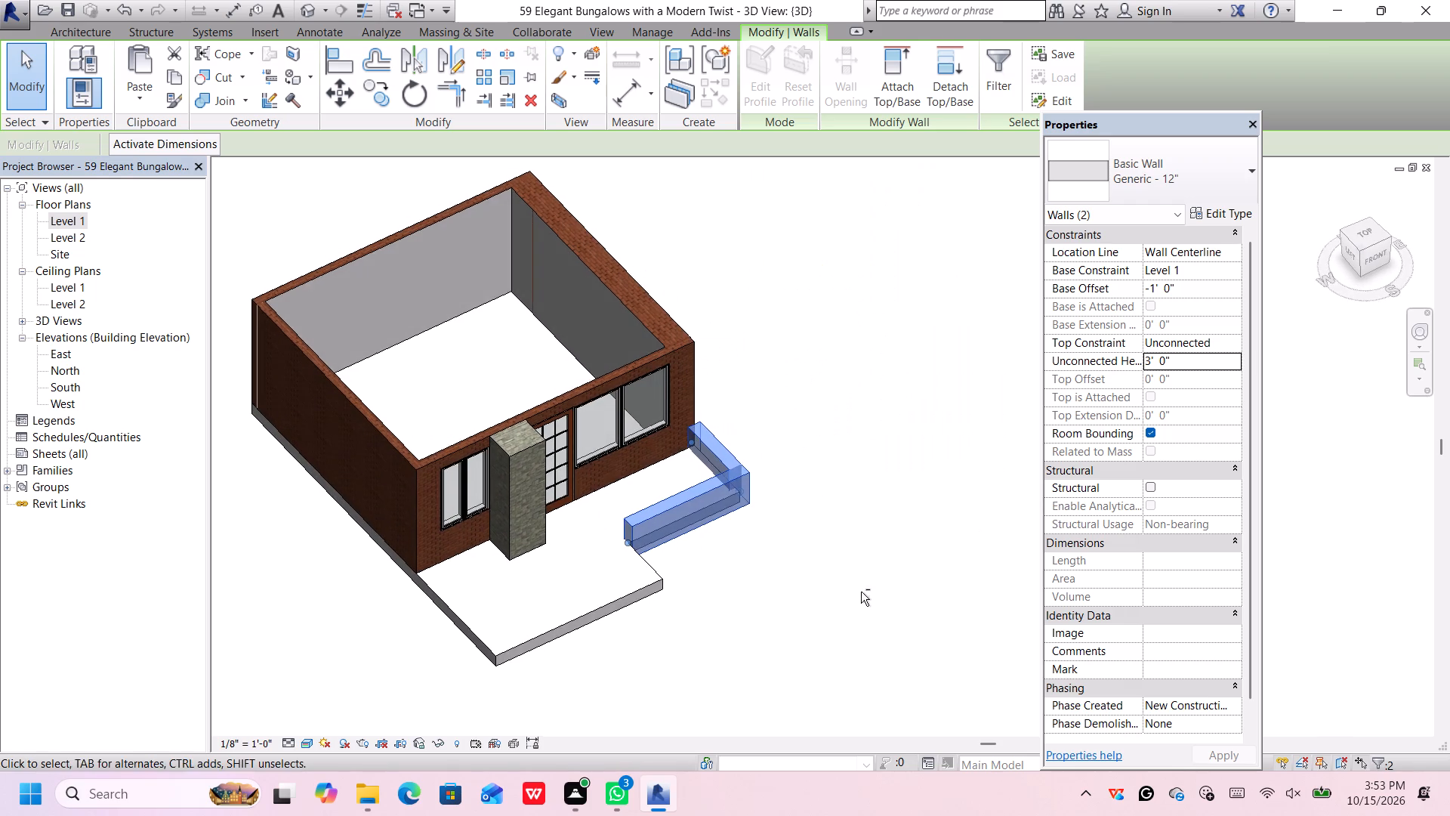
{"action": "middle_click_drag", "start_coordinate": [861, 601], "coordinate": [838, 391], "text": "shift"}
{"action": "scroll", "coordinate": [836, 539], "scroll_direction": "up", "scroll_amount": 2}
{"action": "scroll", "coordinate": [836, 539], "scroll_direction": "down", "scroll_amount": 2}
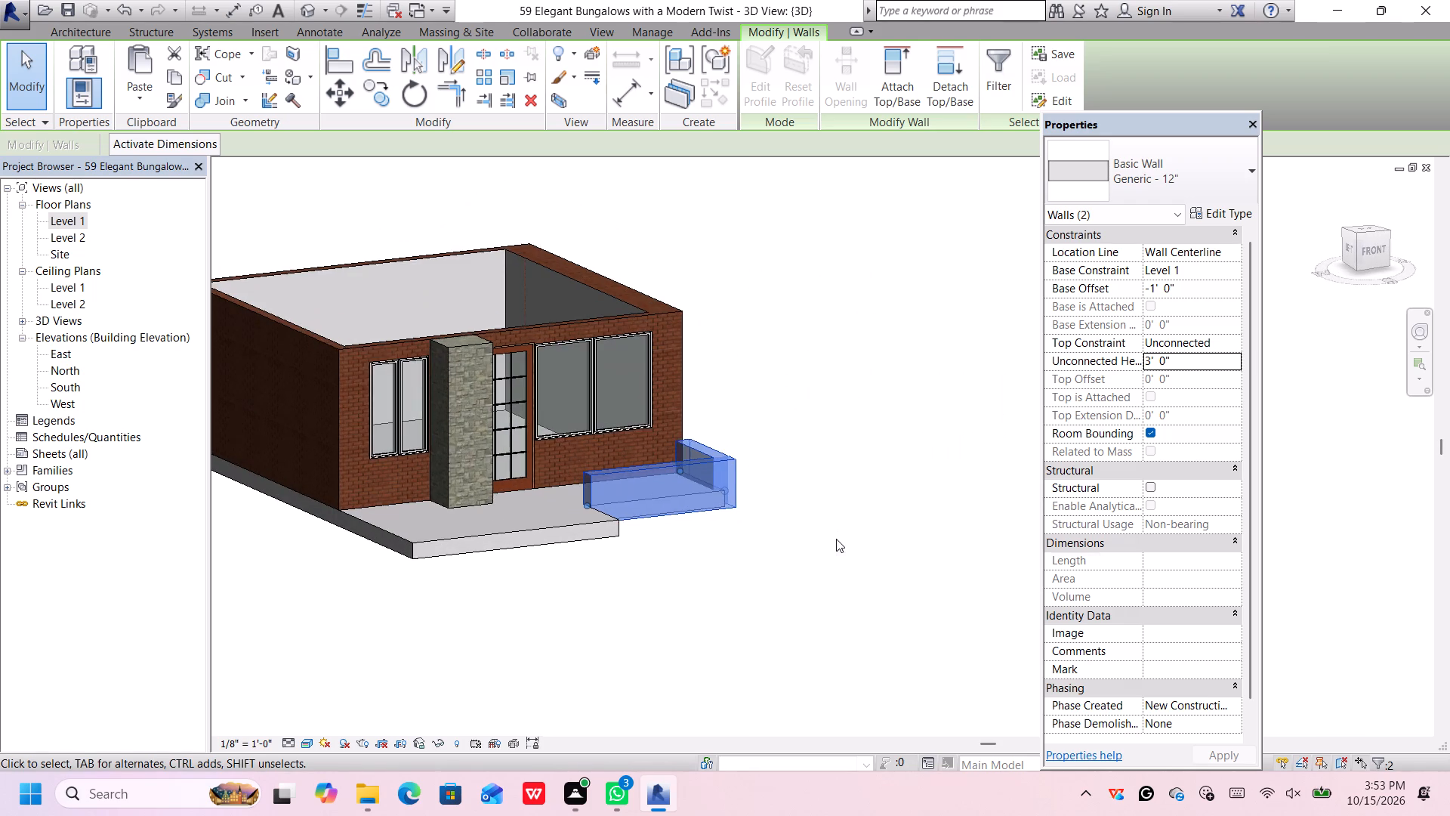
{"action": "scroll", "coordinate": [836, 539], "scroll_direction": "down", "scroll_amount": 3}
{"action": "middle_click_drag", "start_coordinate": [841, 537], "coordinate": [791, 529]}
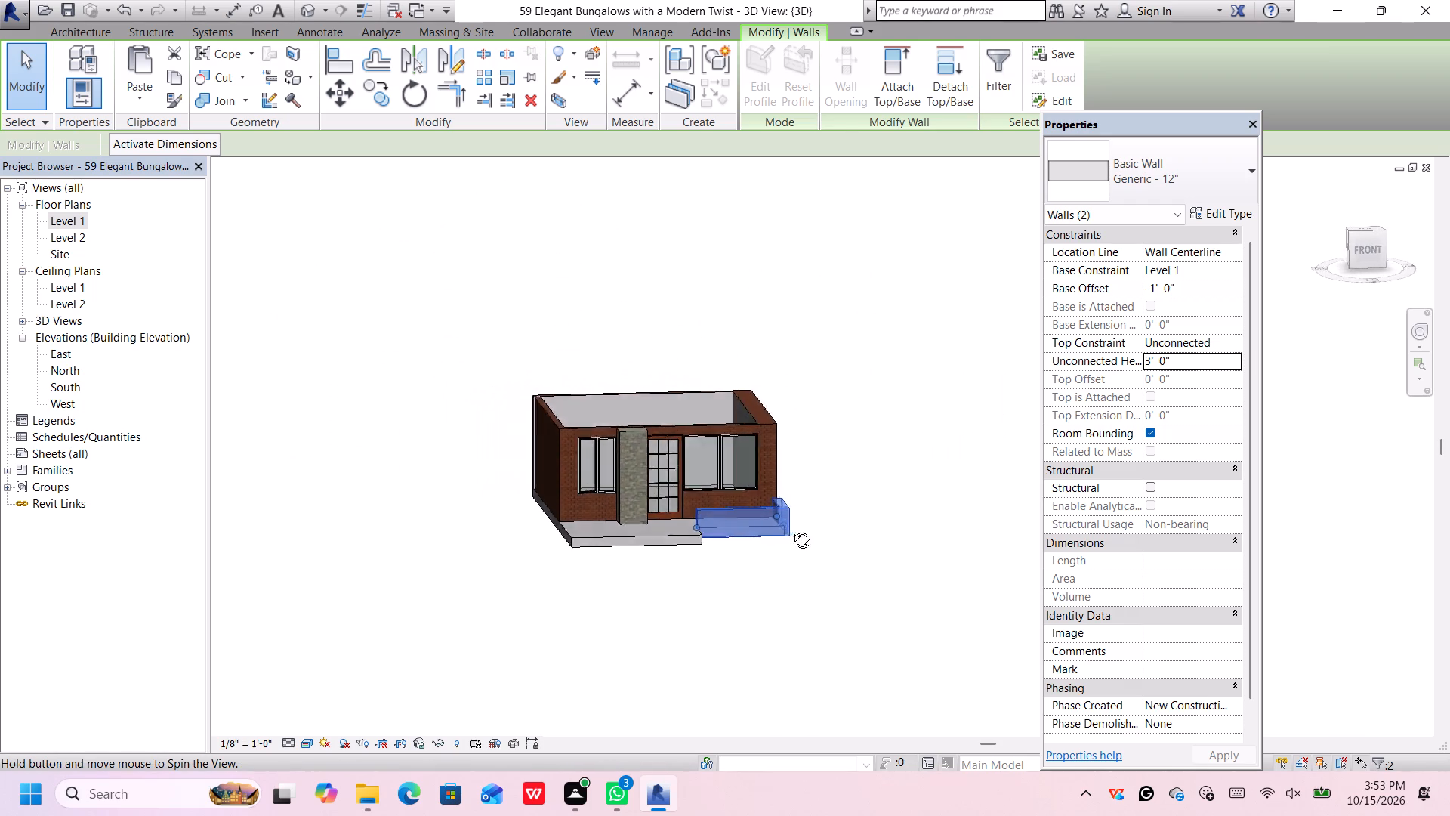
{"action": "middle_click_drag", "start_coordinate": [791, 529], "coordinate": [782, 482]}
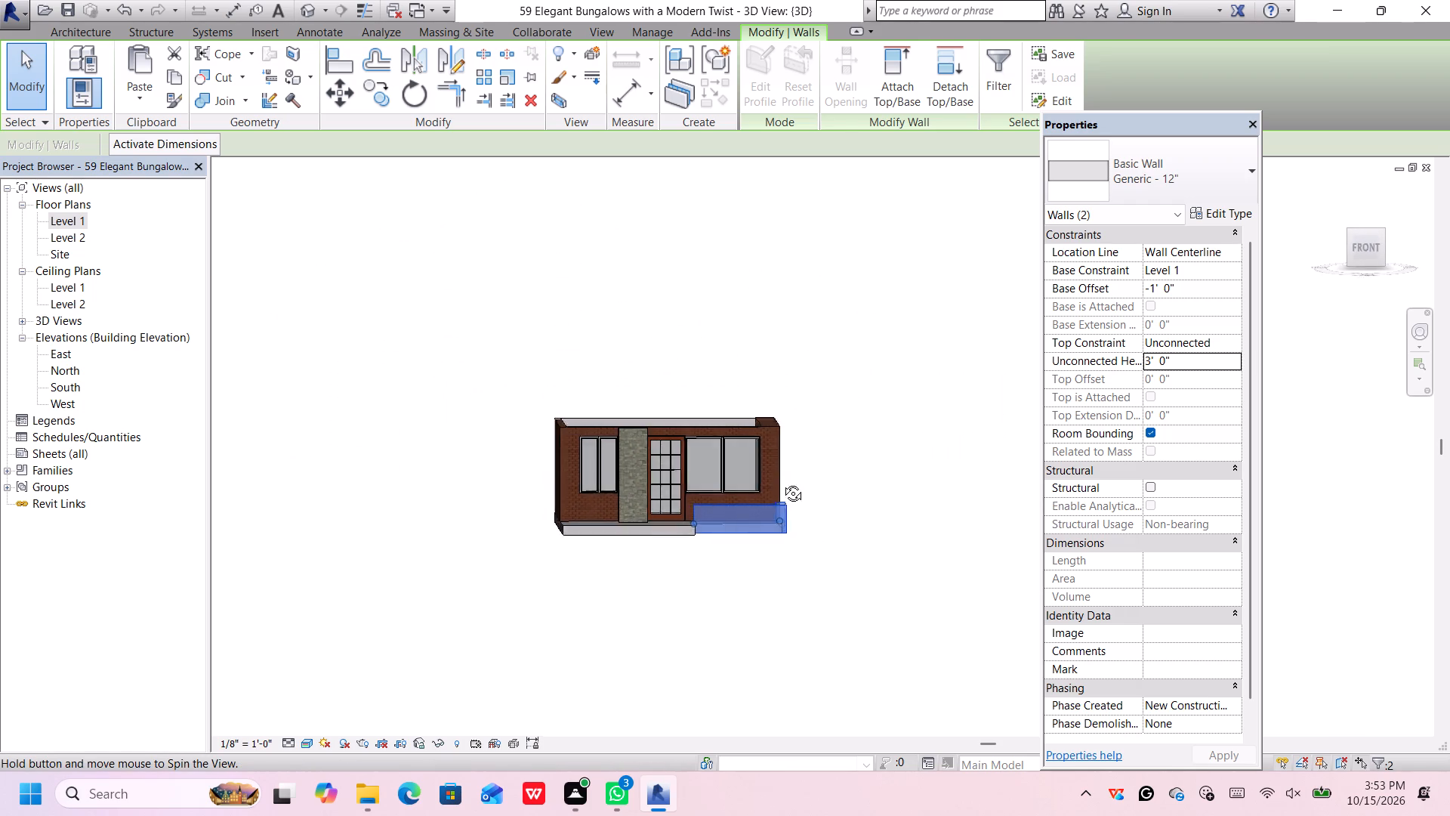
{"action": "middle_click_drag", "start_coordinate": [782, 482], "coordinate": [801, 499]}
{"action": "scroll", "coordinate": [809, 496], "scroll_direction": "up", "scroll_amount": 1}
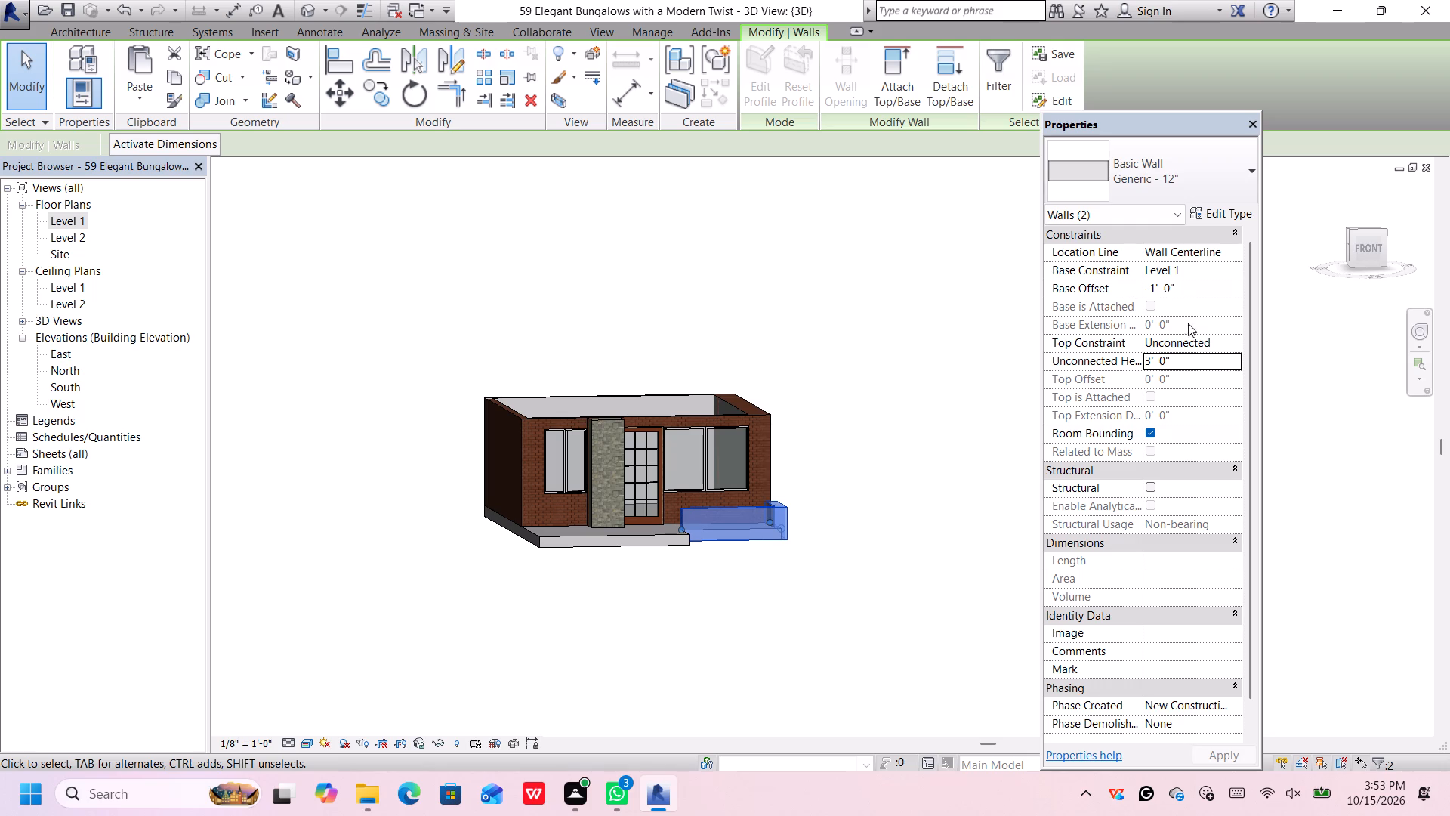
{"action": "left_click", "coordinate": [1189, 360]}
{"action": "key", "text": "BackSpace"}
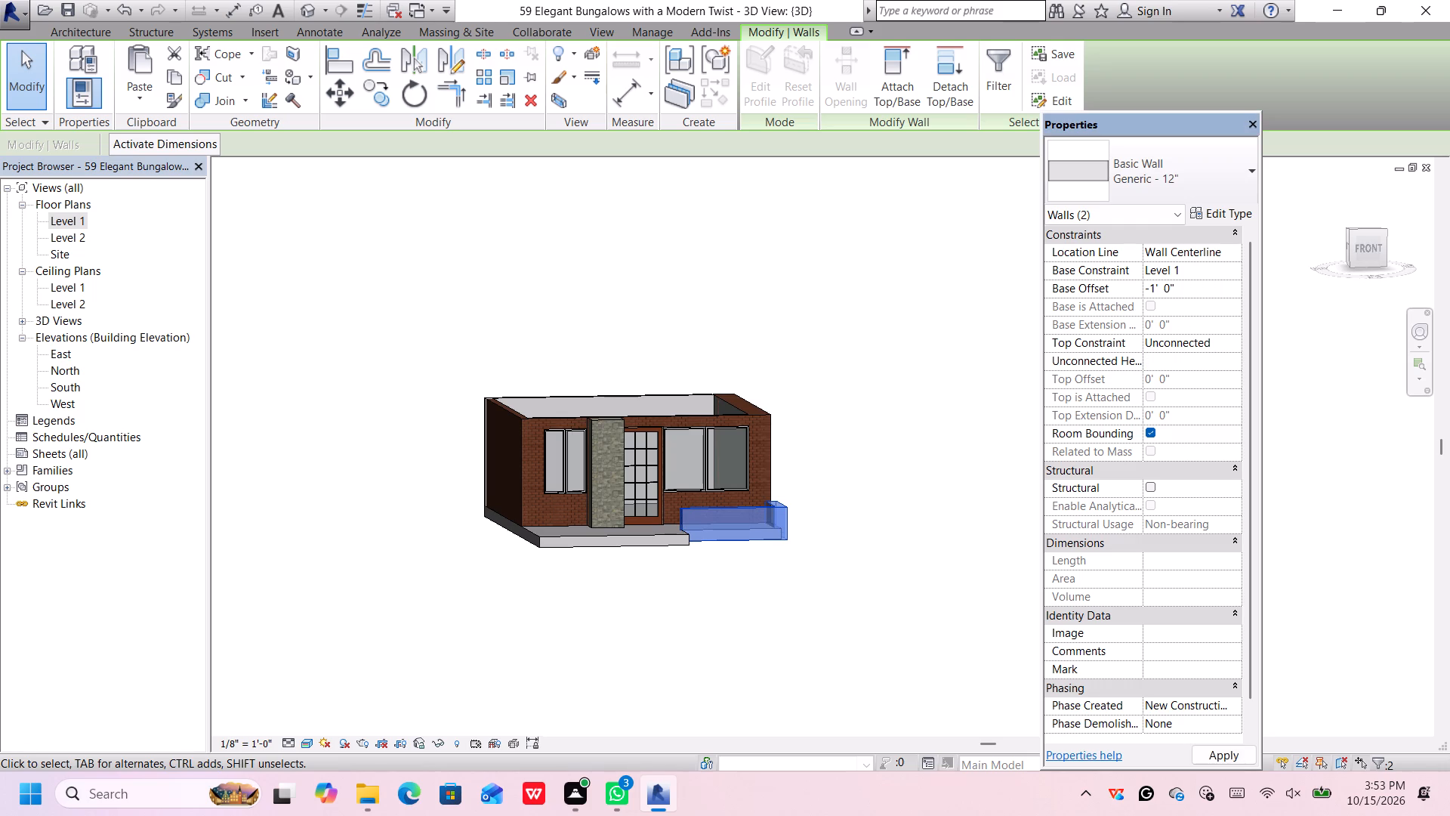
{"action": "key", "text": "4"}
{"action": "key", "text": "apostrophe"}
{"action": "key", "text": "Return"}
{"action": "key", "text": "Return"}
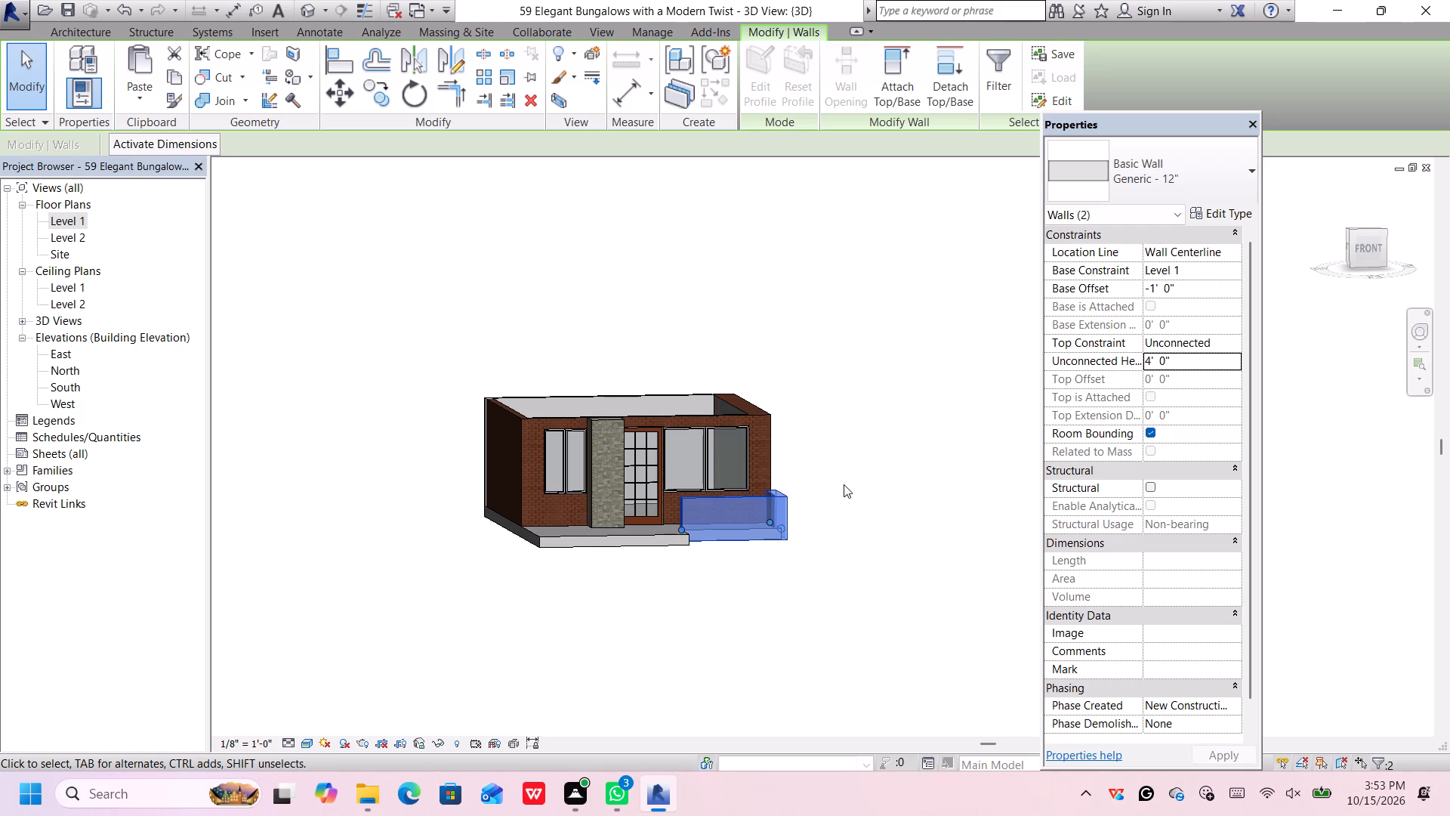
Examine the two low porch walls' height against the bungalow's front wall and window from several angles, and clear the selection.
{"action": "scroll", "coordinate": [807, 492], "scroll_direction": "up", "scroll_amount": 1}
{"action": "scroll", "coordinate": [808, 493], "scroll_direction": "down", "scroll_amount": 2}
{"action": "middle_click_drag", "start_coordinate": [814, 504], "coordinate": [733, 440]}
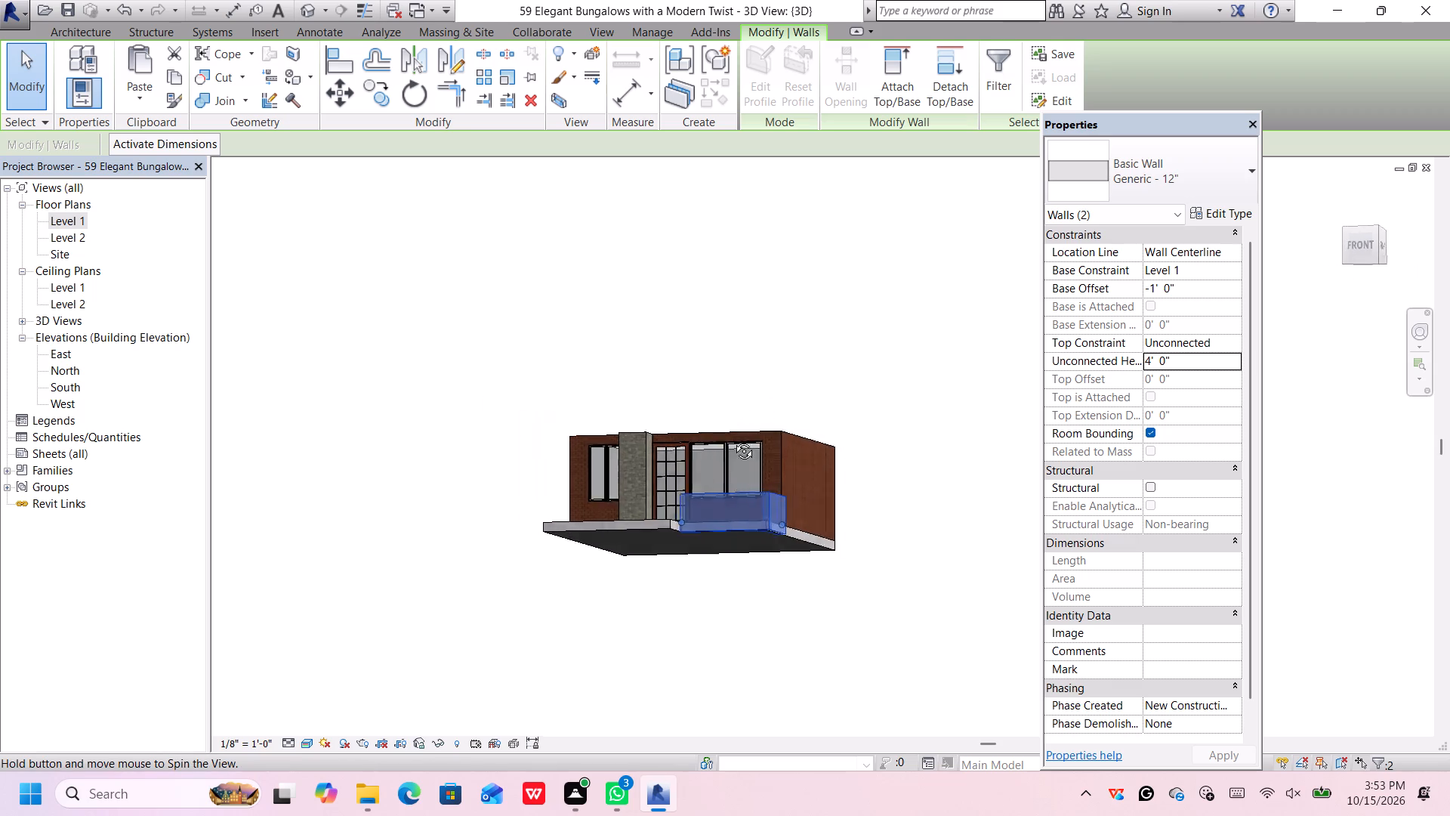
{"action": "middle_click_drag", "start_coordinate": [733, 440], "coordinate": [783, 459]}
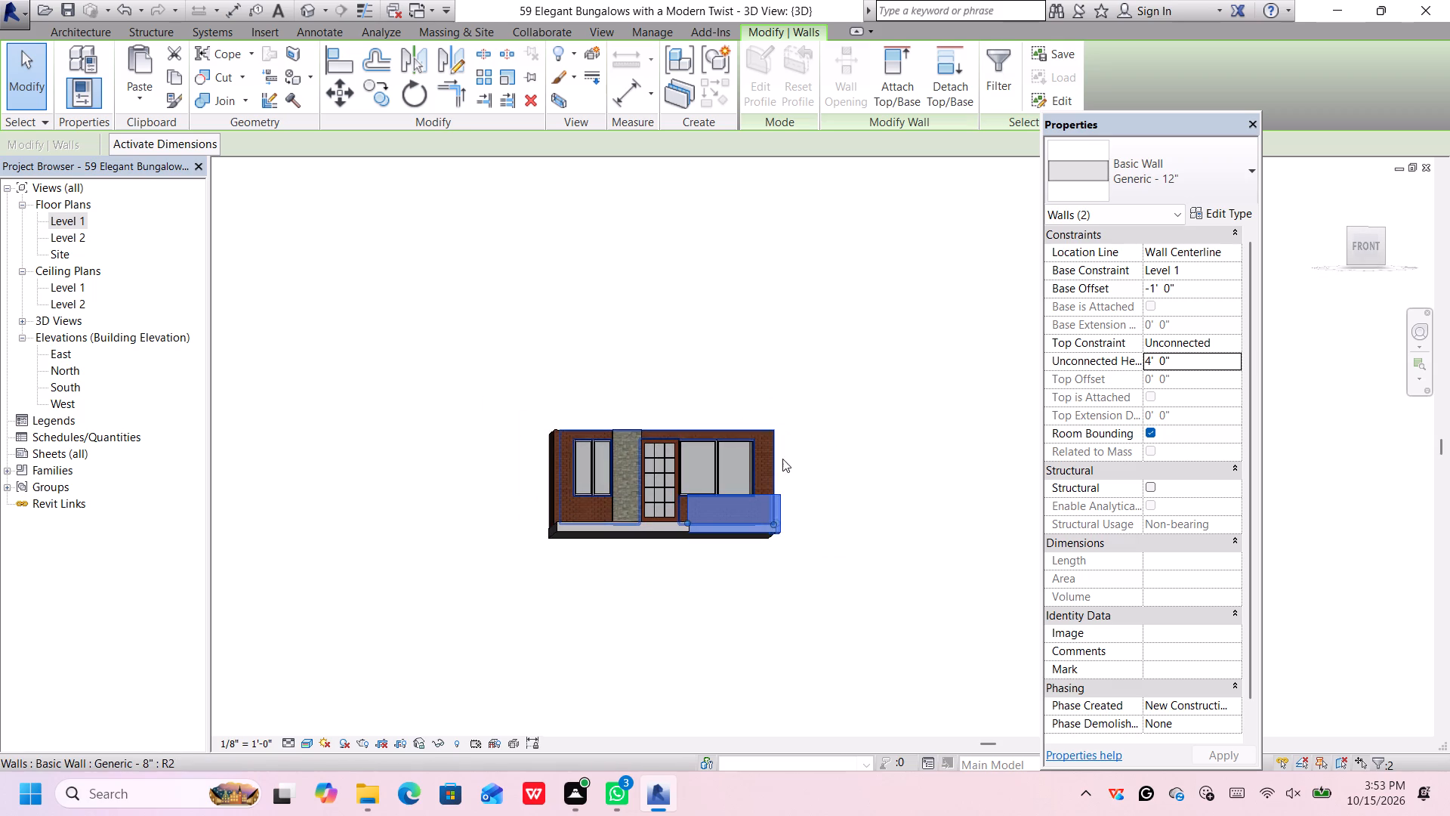
{"action": "scroll", "coordinate": [804, 450], "scroll_direction": "down", "scroll_amount": 1}
{"action": "middle_click_drag", "start_coordinate": [804, 453], "coordinate": [807, 524]}
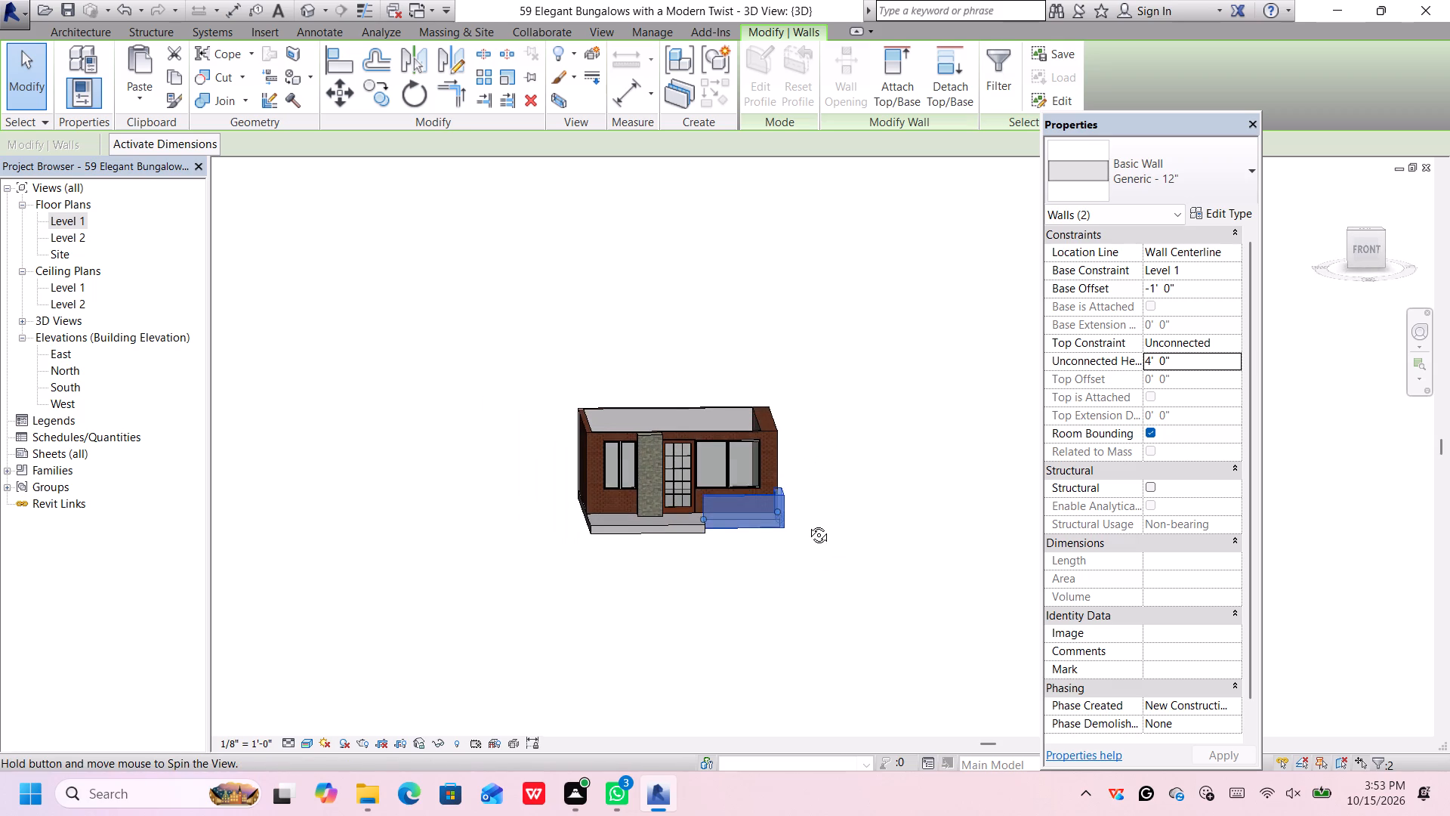
{"action": "middle_click_drag", "start_coordinate": [807, 524], "coordinate": [804, 521]}
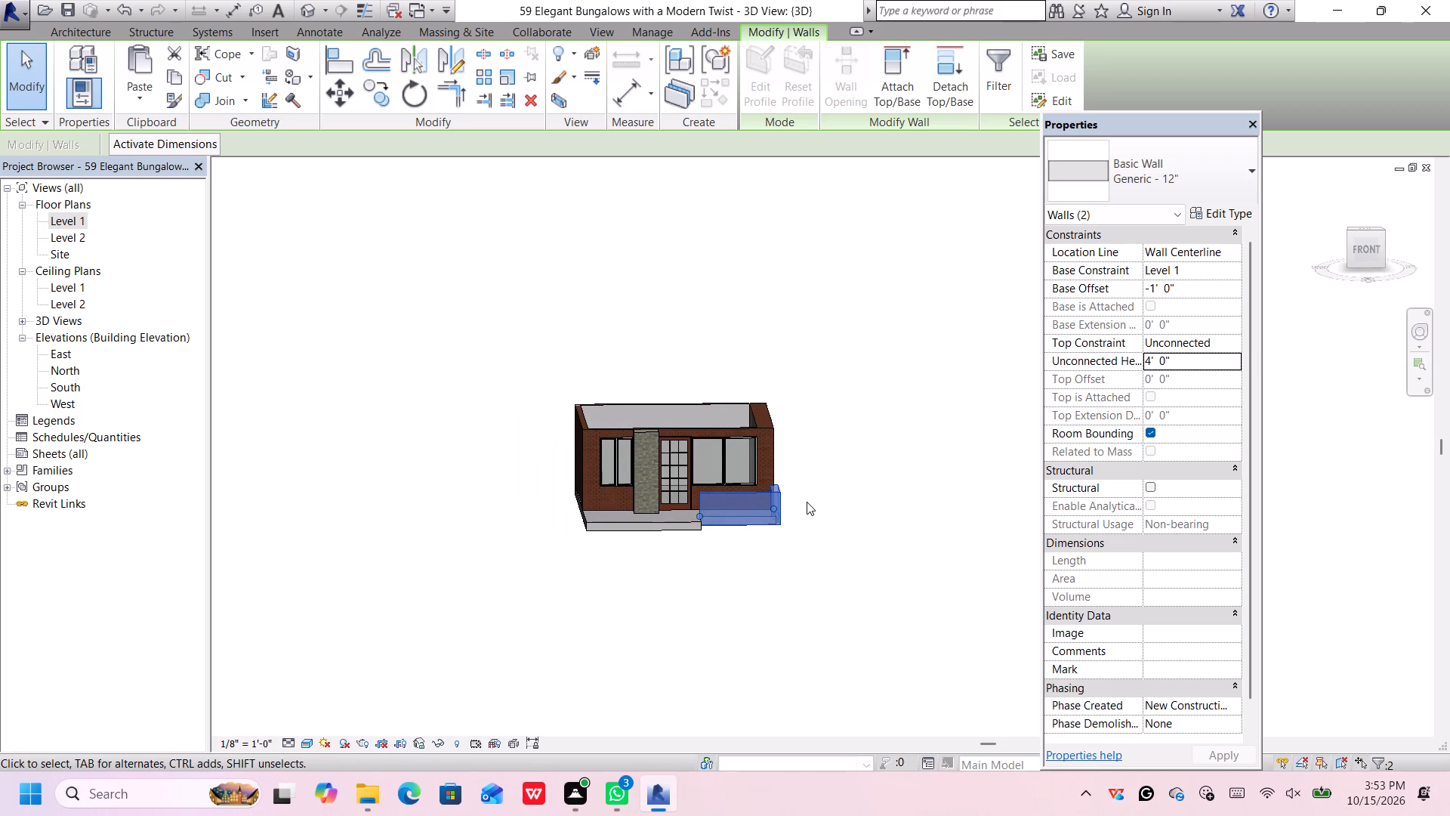
{"action": "scroll", "coordinate": [807, 502], "scroll_direction": "up", "scroll_amount": 5}
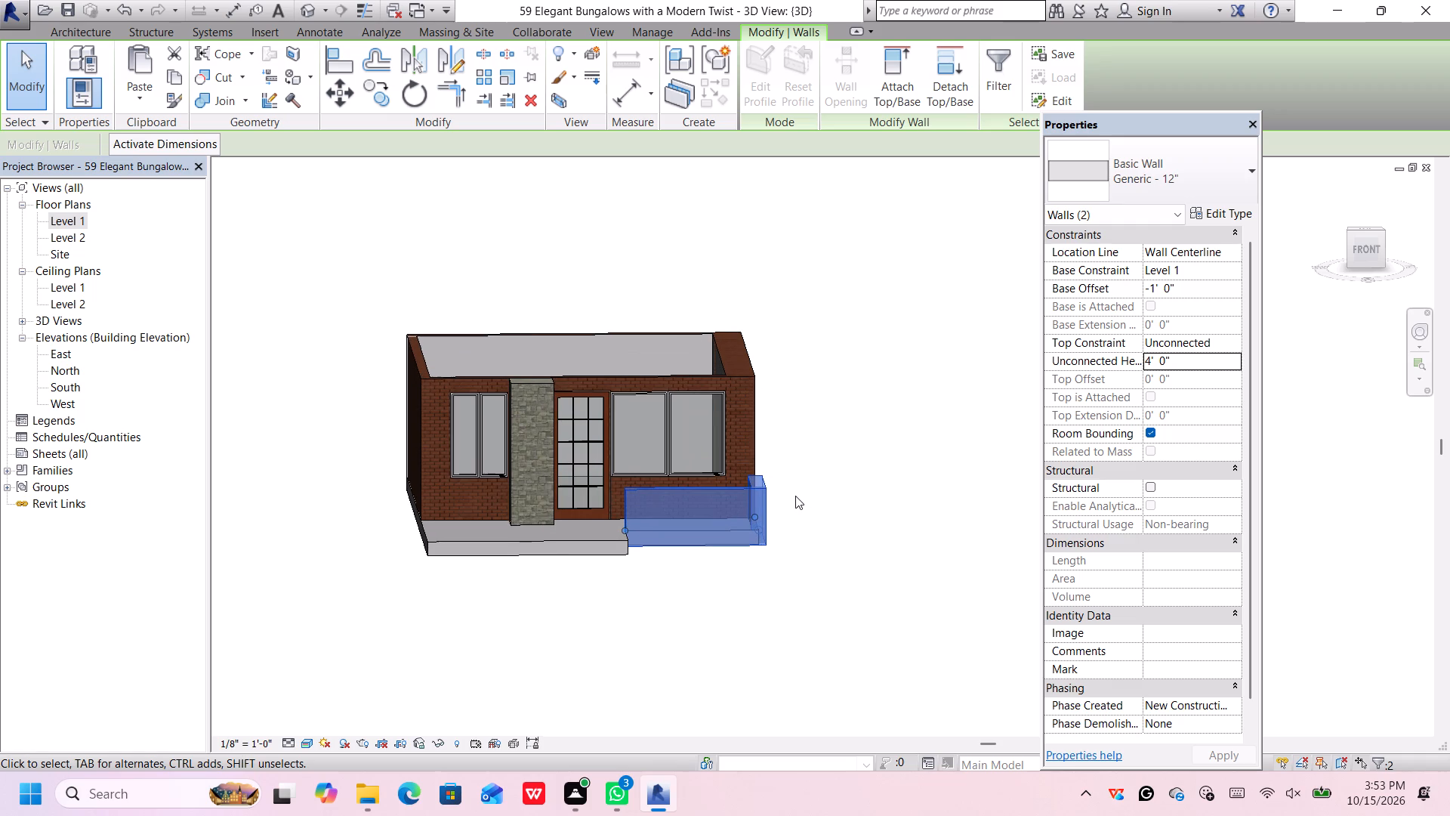
{"action": "scroll", "coordinate": [795, 496], "scroll_direction": "up", "scroll_amount": 1}
{"action": "scroll", "coordinate": [795, 496], "scroll_direction": "down", "scroll_amount": 2}
{"action": "middle_click_drag", "start_coordinate": [796, 496], "coordinate": [797, 496]}
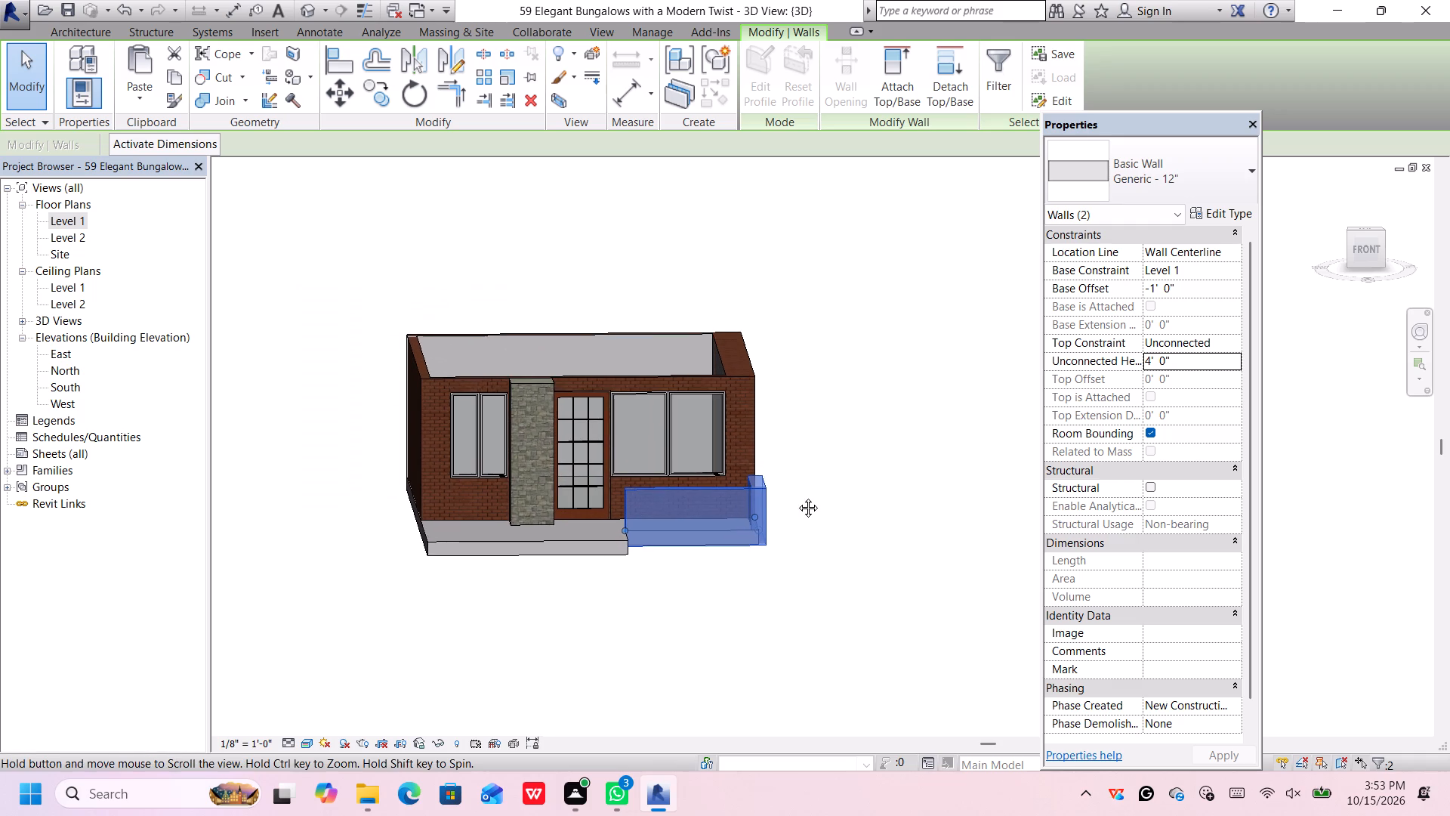
{"action": "middle_click_drag", "start_coordinate": [797, 496], "coordinate": [887, 533]}
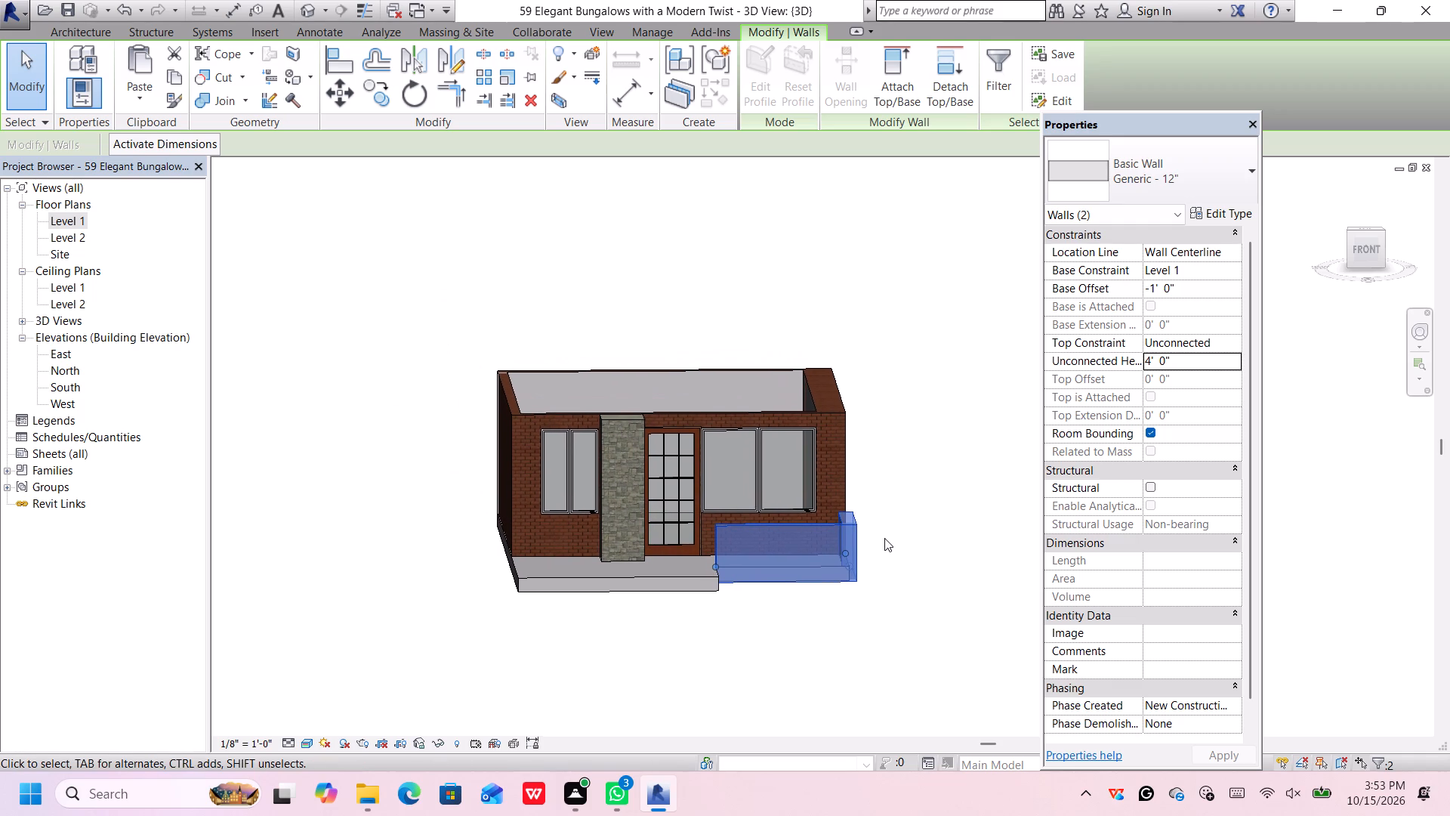
{"action": "left_click", "coordinate": [884, 544]}
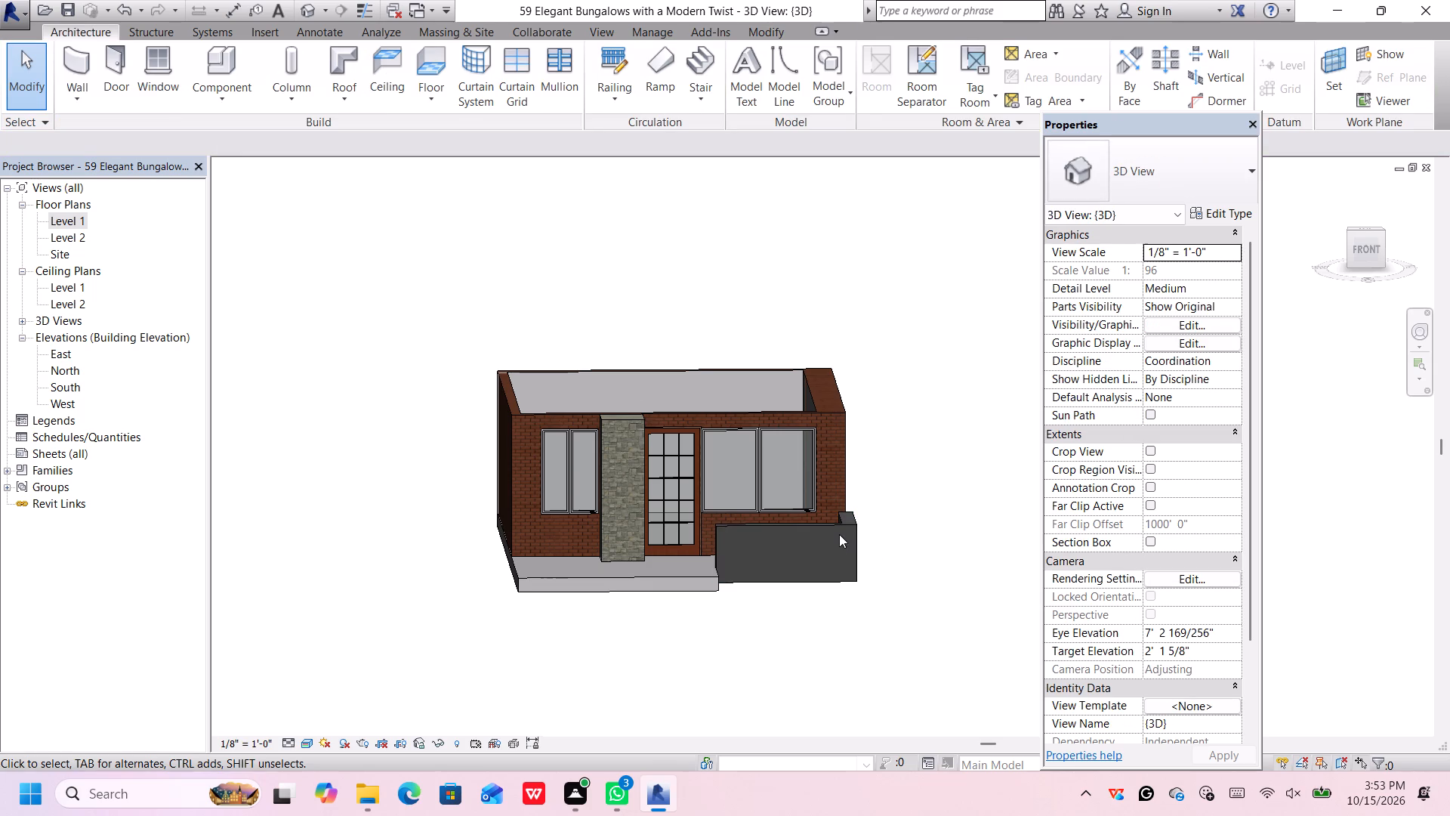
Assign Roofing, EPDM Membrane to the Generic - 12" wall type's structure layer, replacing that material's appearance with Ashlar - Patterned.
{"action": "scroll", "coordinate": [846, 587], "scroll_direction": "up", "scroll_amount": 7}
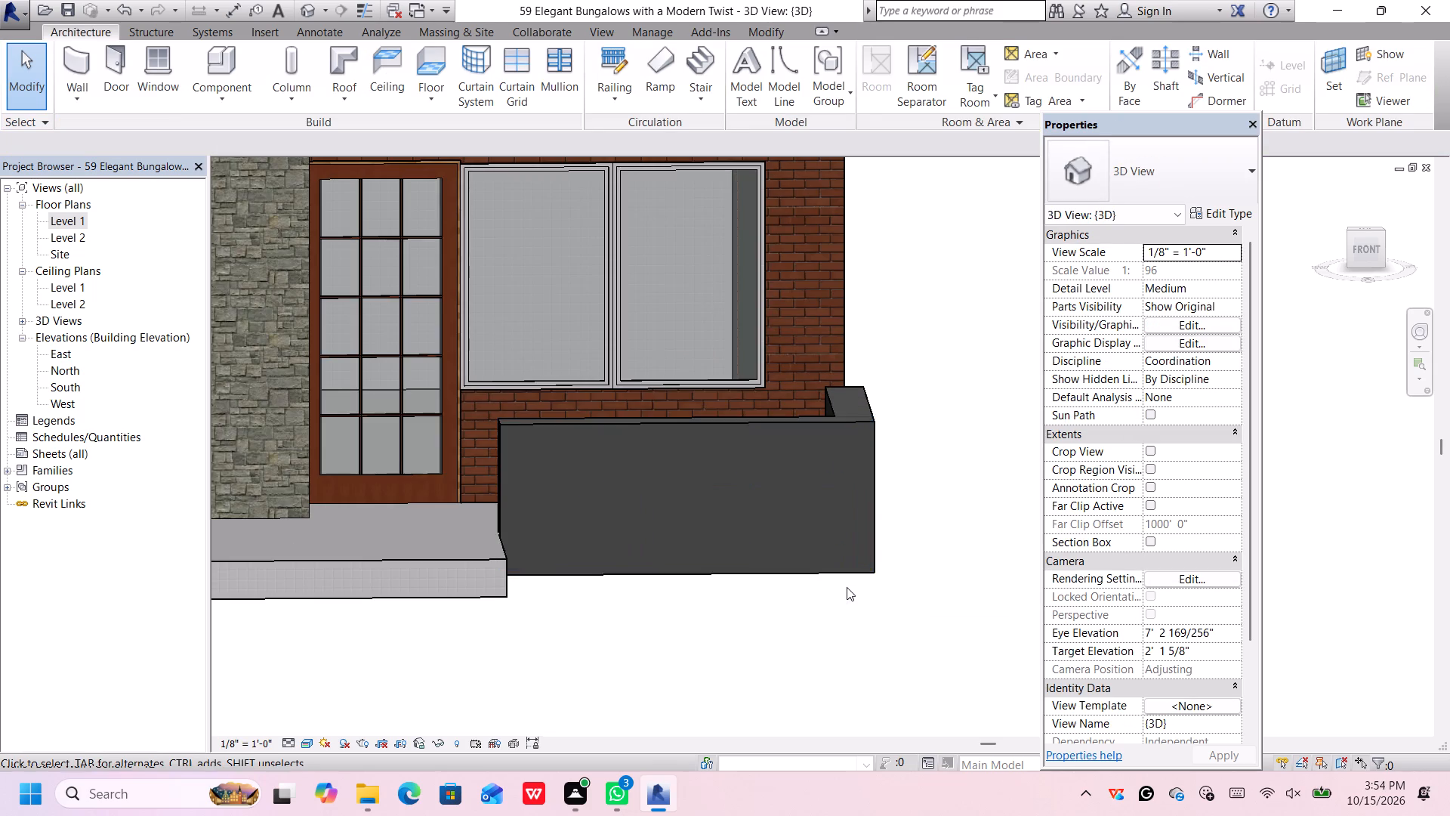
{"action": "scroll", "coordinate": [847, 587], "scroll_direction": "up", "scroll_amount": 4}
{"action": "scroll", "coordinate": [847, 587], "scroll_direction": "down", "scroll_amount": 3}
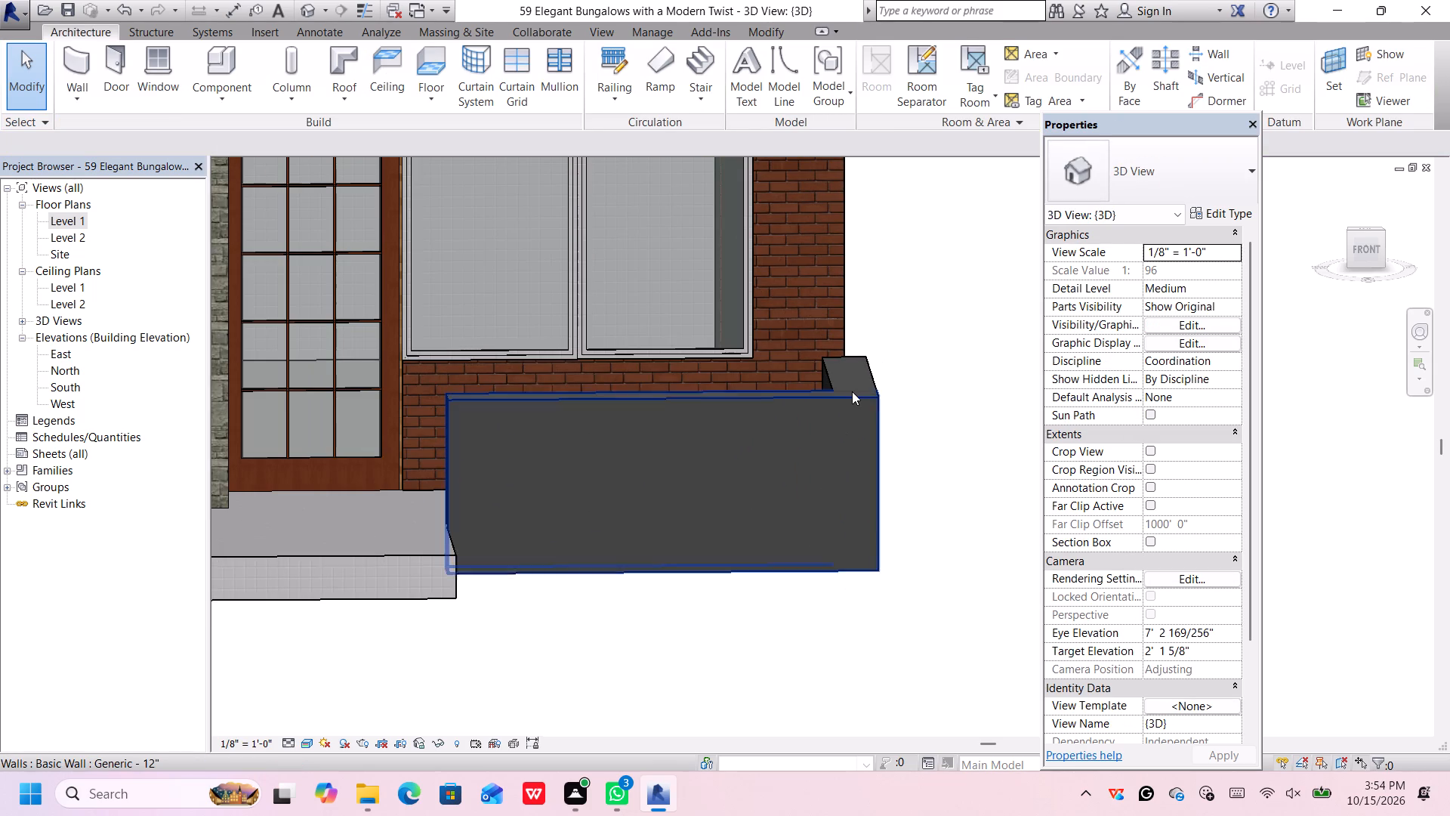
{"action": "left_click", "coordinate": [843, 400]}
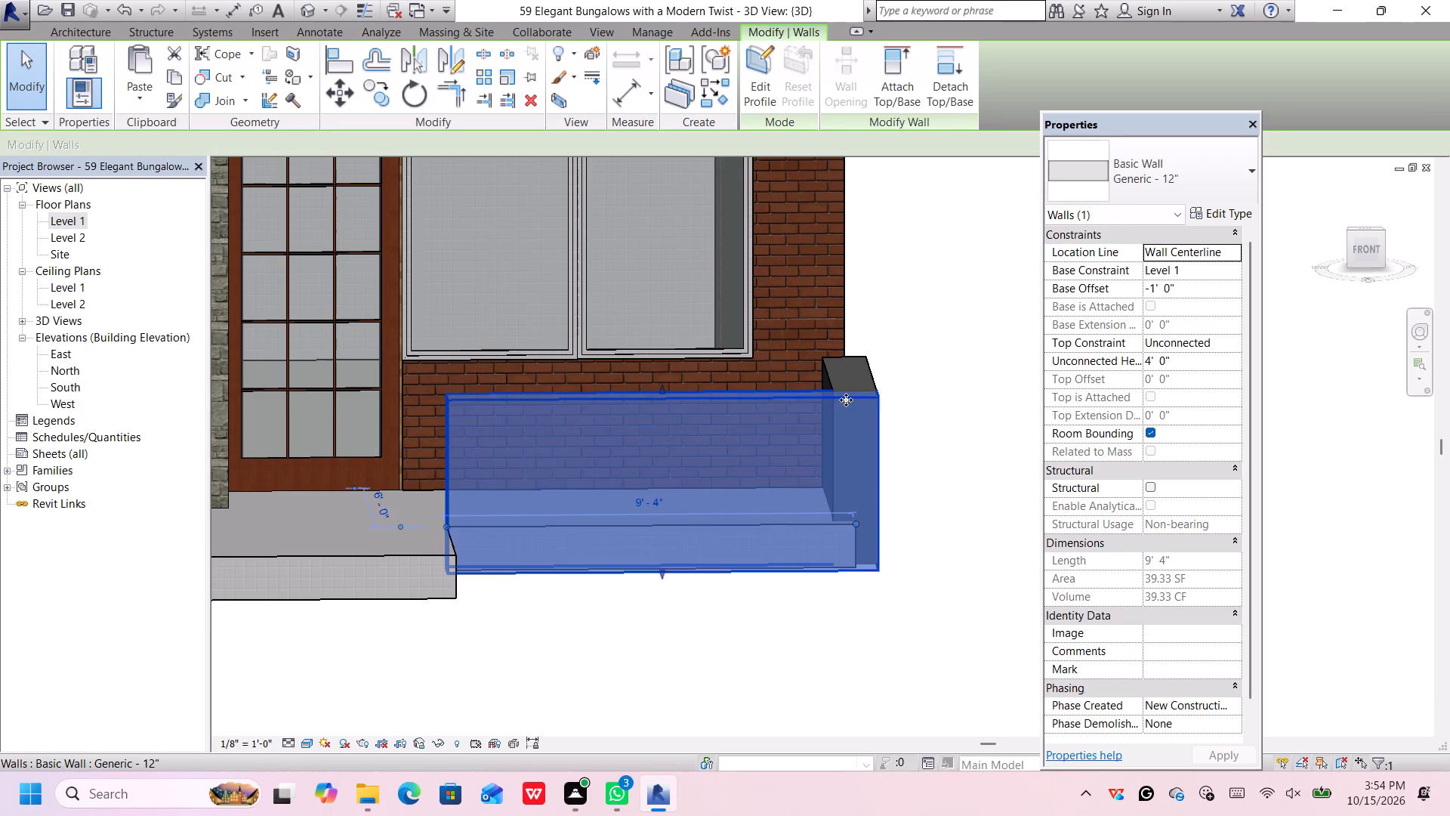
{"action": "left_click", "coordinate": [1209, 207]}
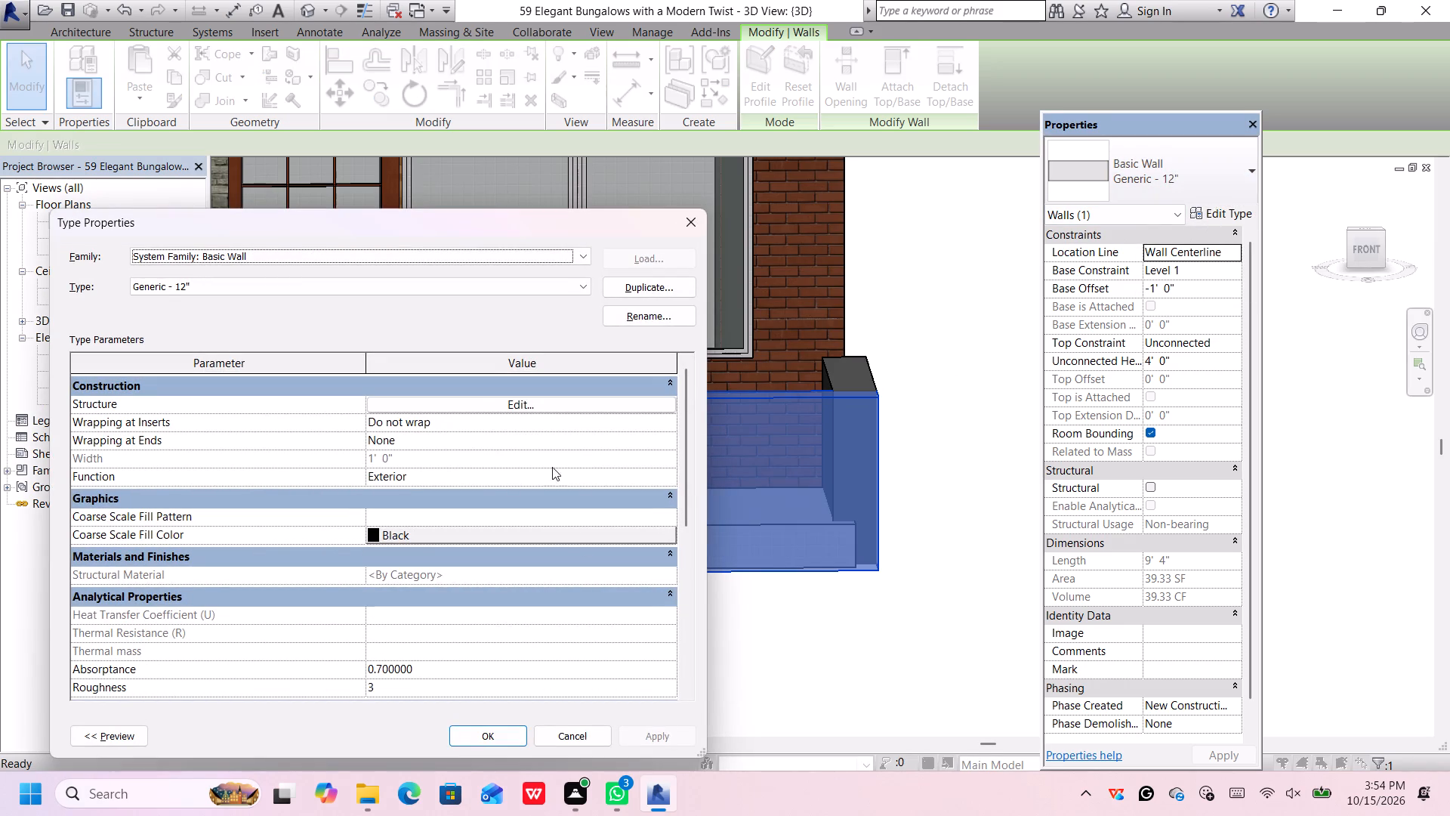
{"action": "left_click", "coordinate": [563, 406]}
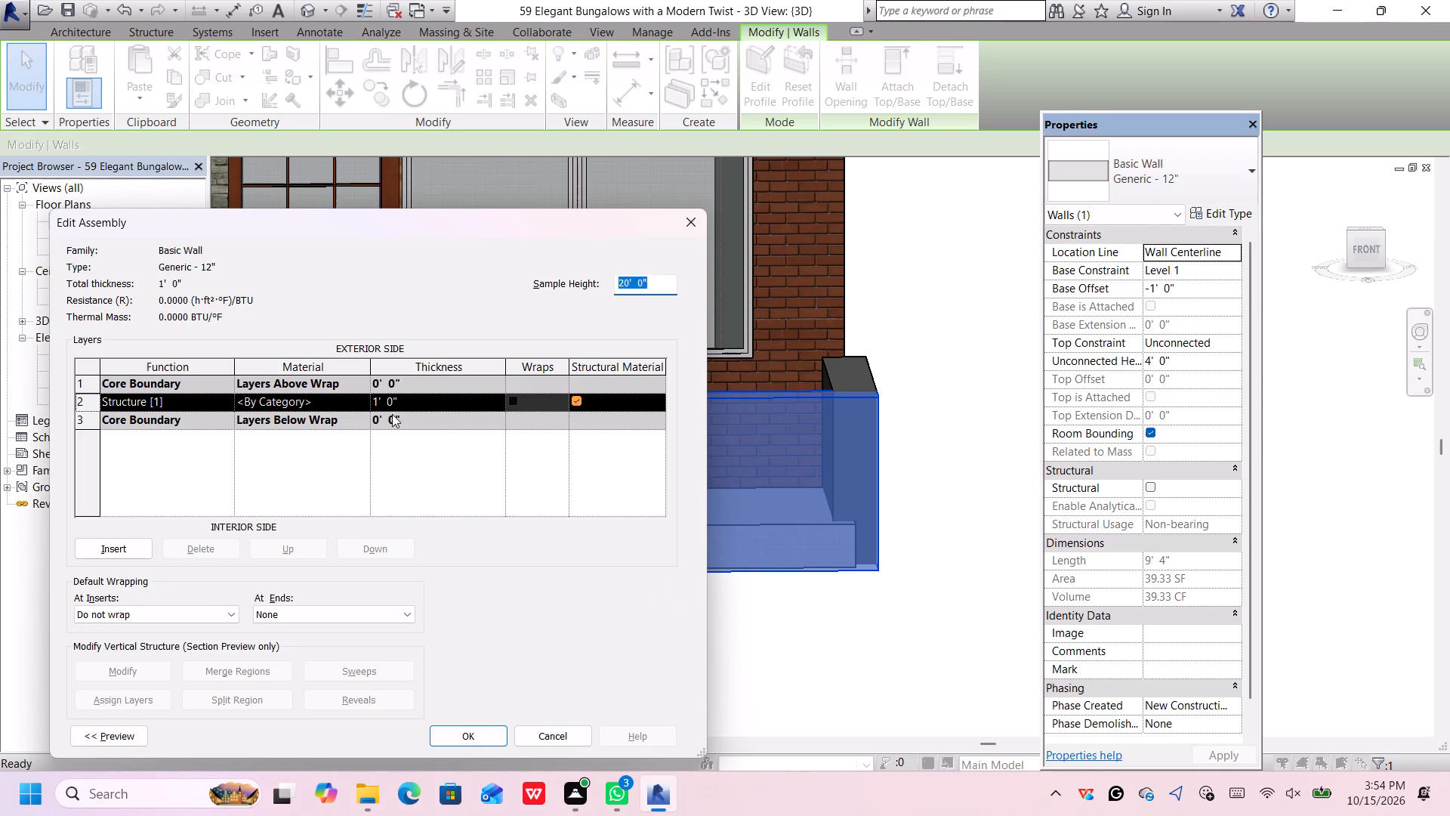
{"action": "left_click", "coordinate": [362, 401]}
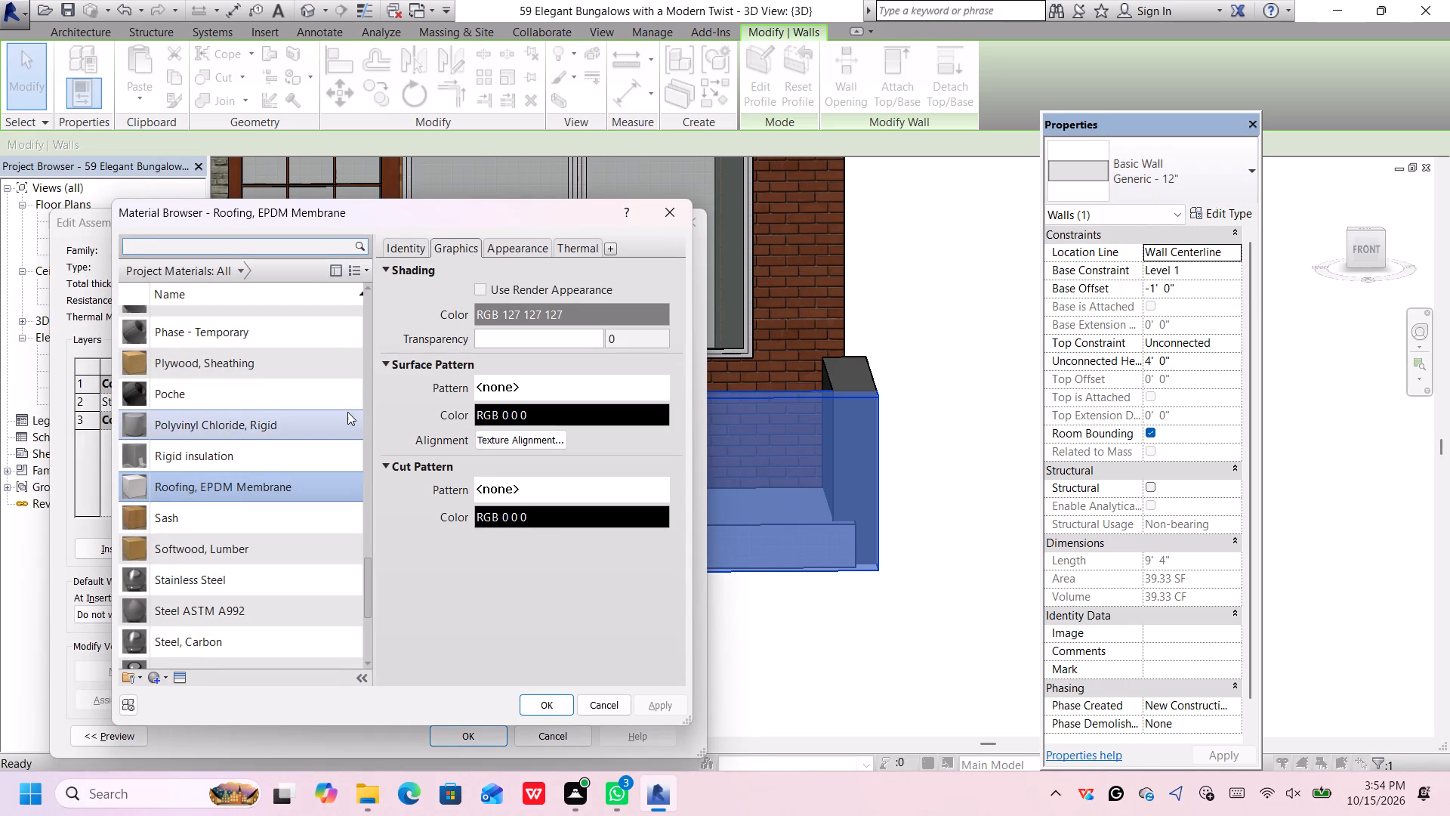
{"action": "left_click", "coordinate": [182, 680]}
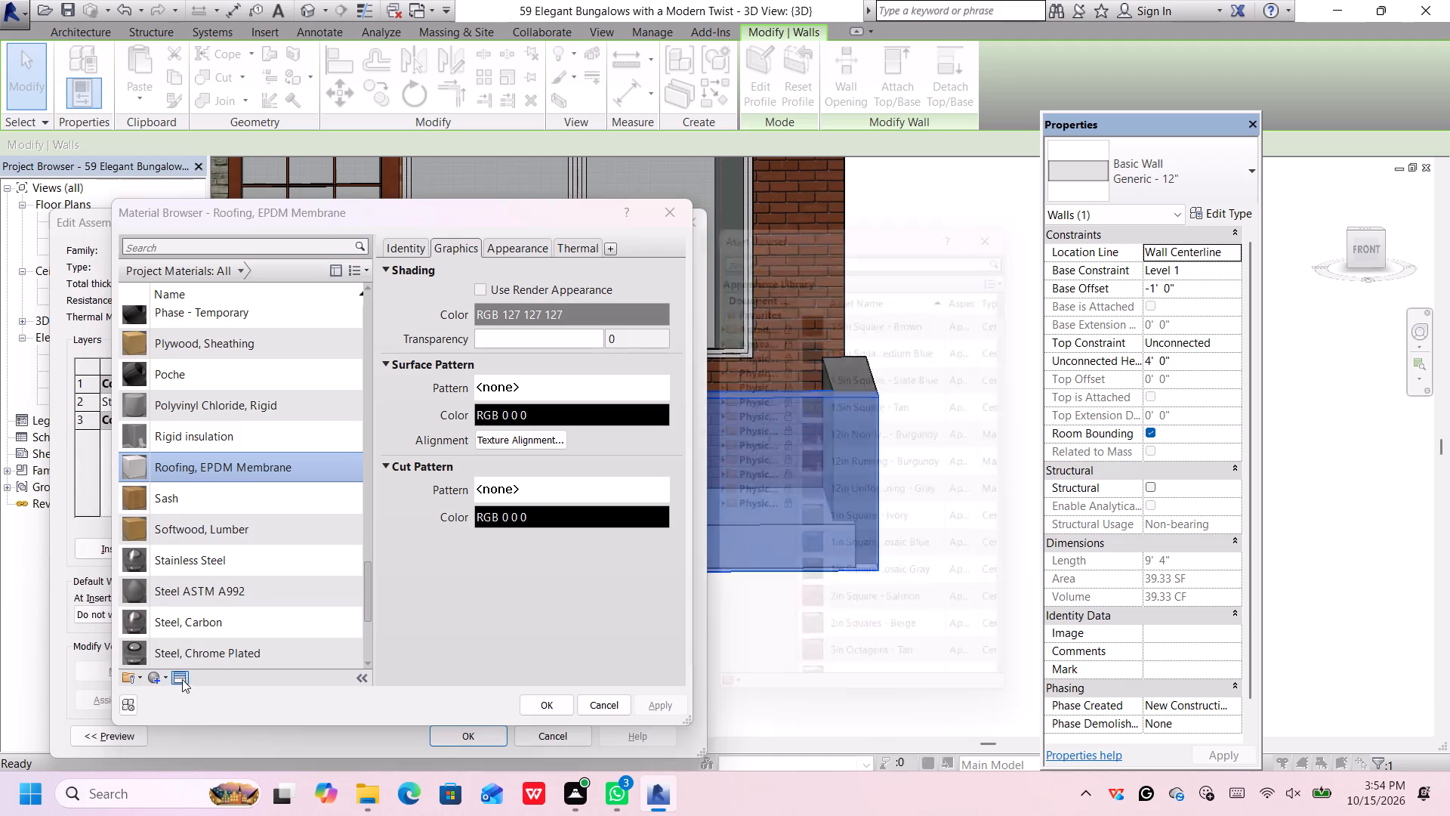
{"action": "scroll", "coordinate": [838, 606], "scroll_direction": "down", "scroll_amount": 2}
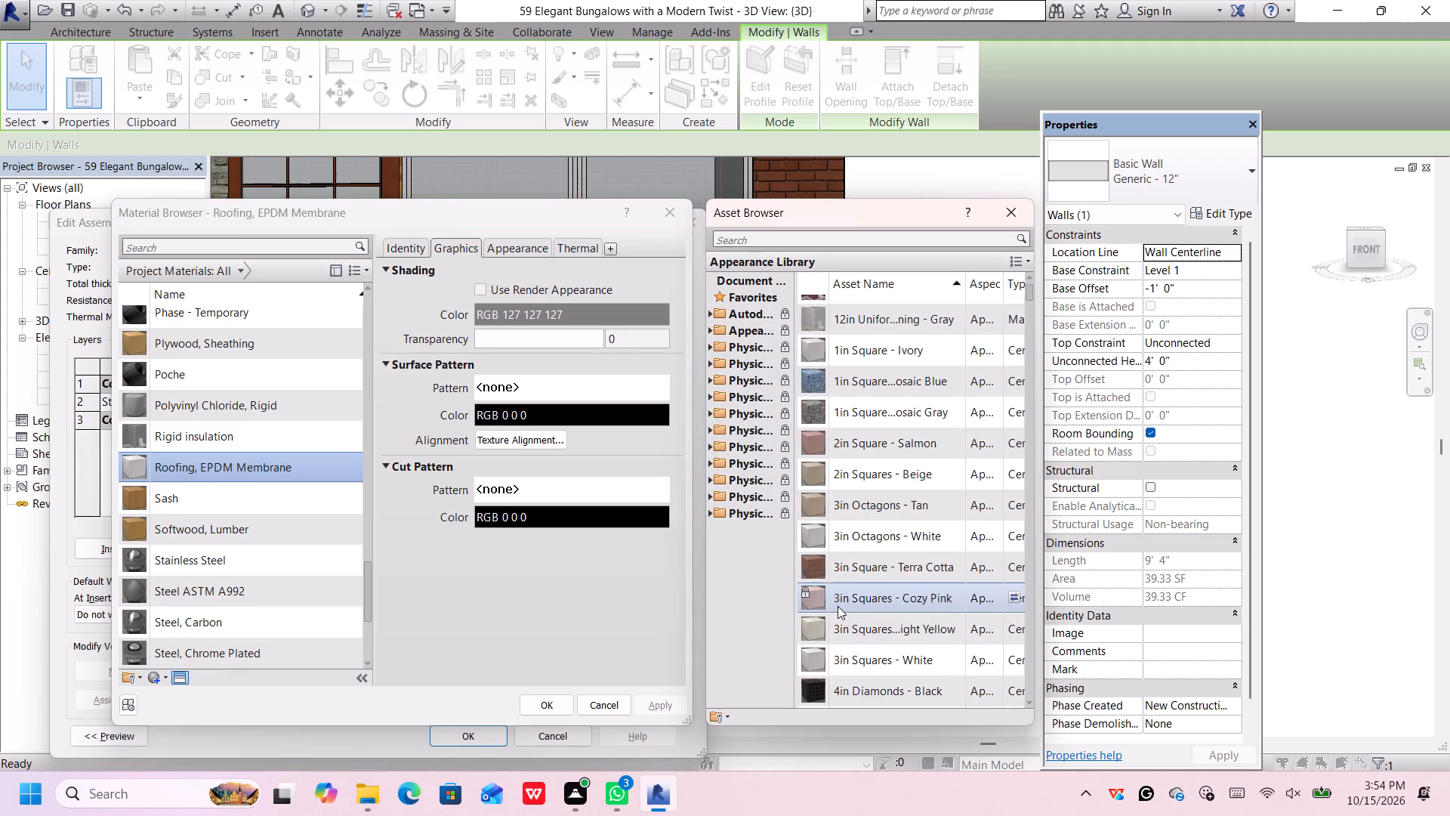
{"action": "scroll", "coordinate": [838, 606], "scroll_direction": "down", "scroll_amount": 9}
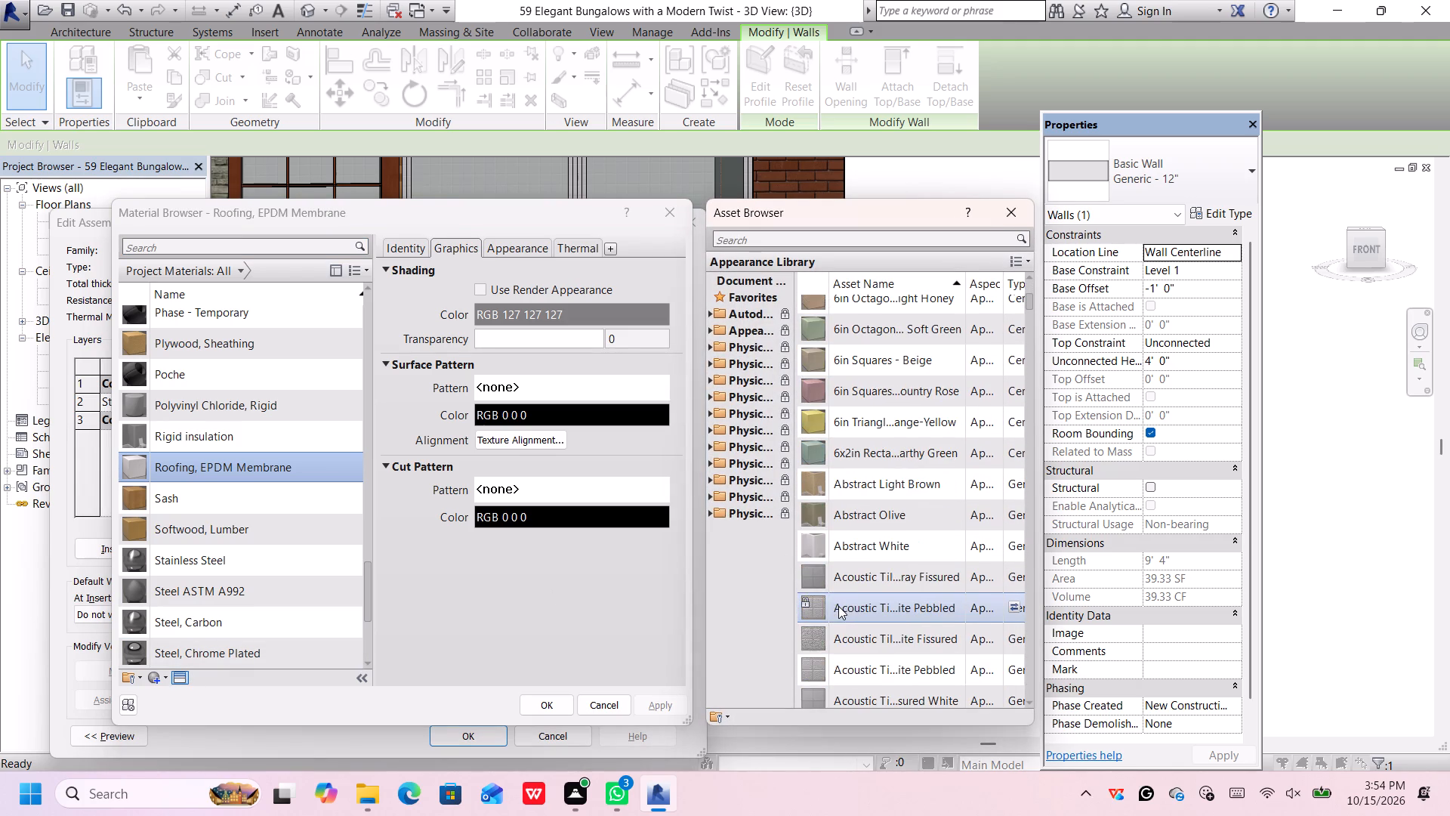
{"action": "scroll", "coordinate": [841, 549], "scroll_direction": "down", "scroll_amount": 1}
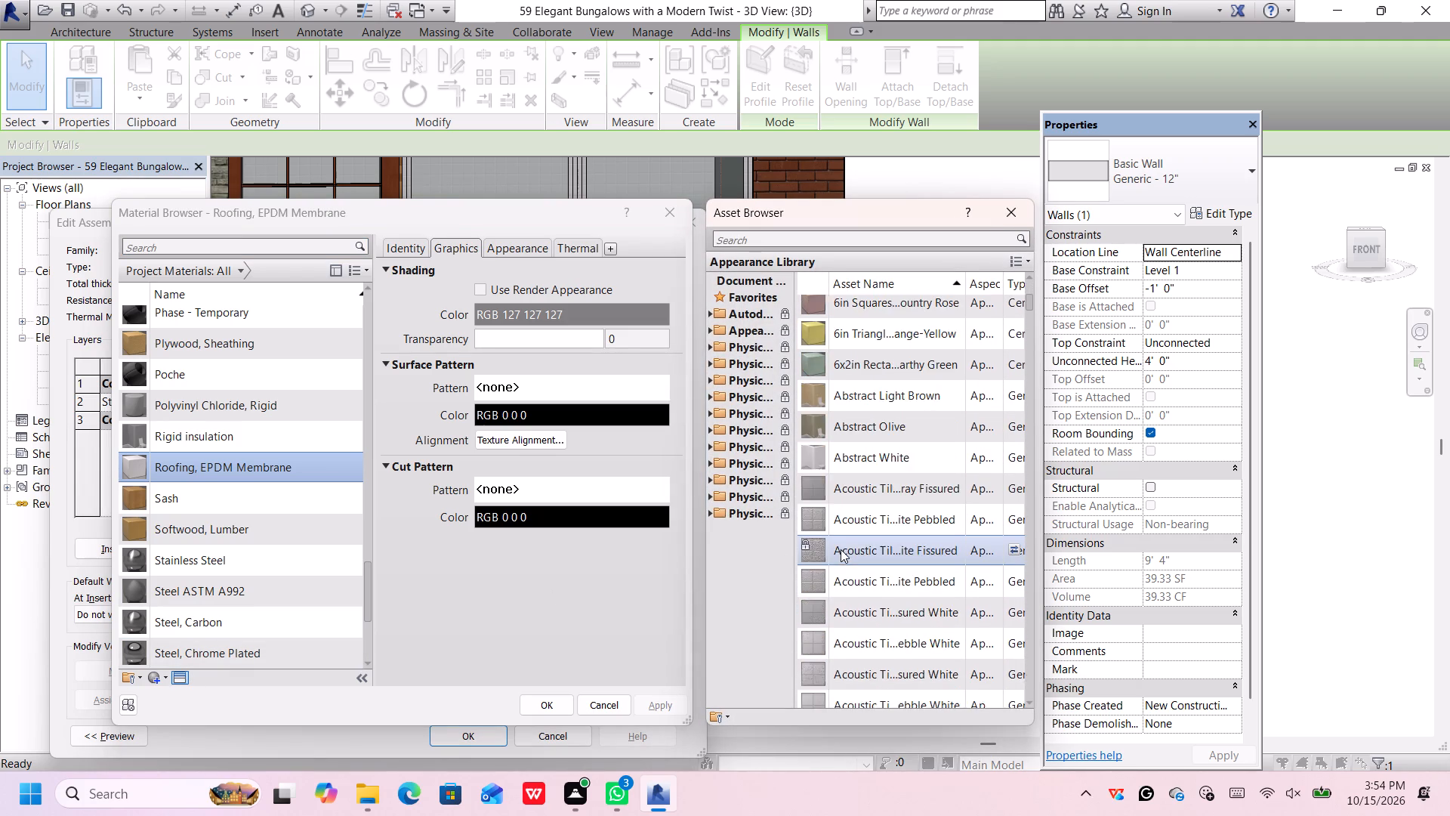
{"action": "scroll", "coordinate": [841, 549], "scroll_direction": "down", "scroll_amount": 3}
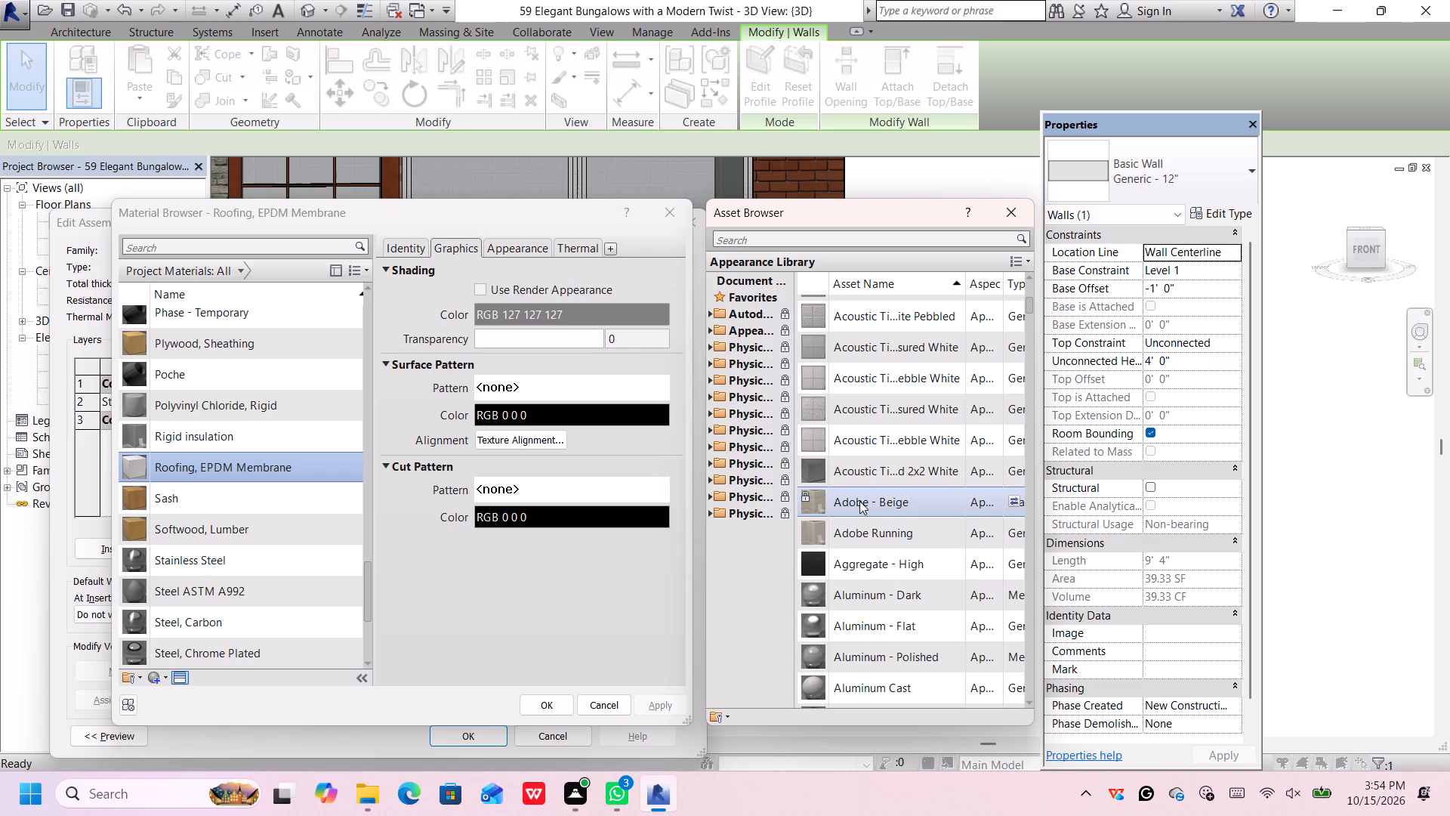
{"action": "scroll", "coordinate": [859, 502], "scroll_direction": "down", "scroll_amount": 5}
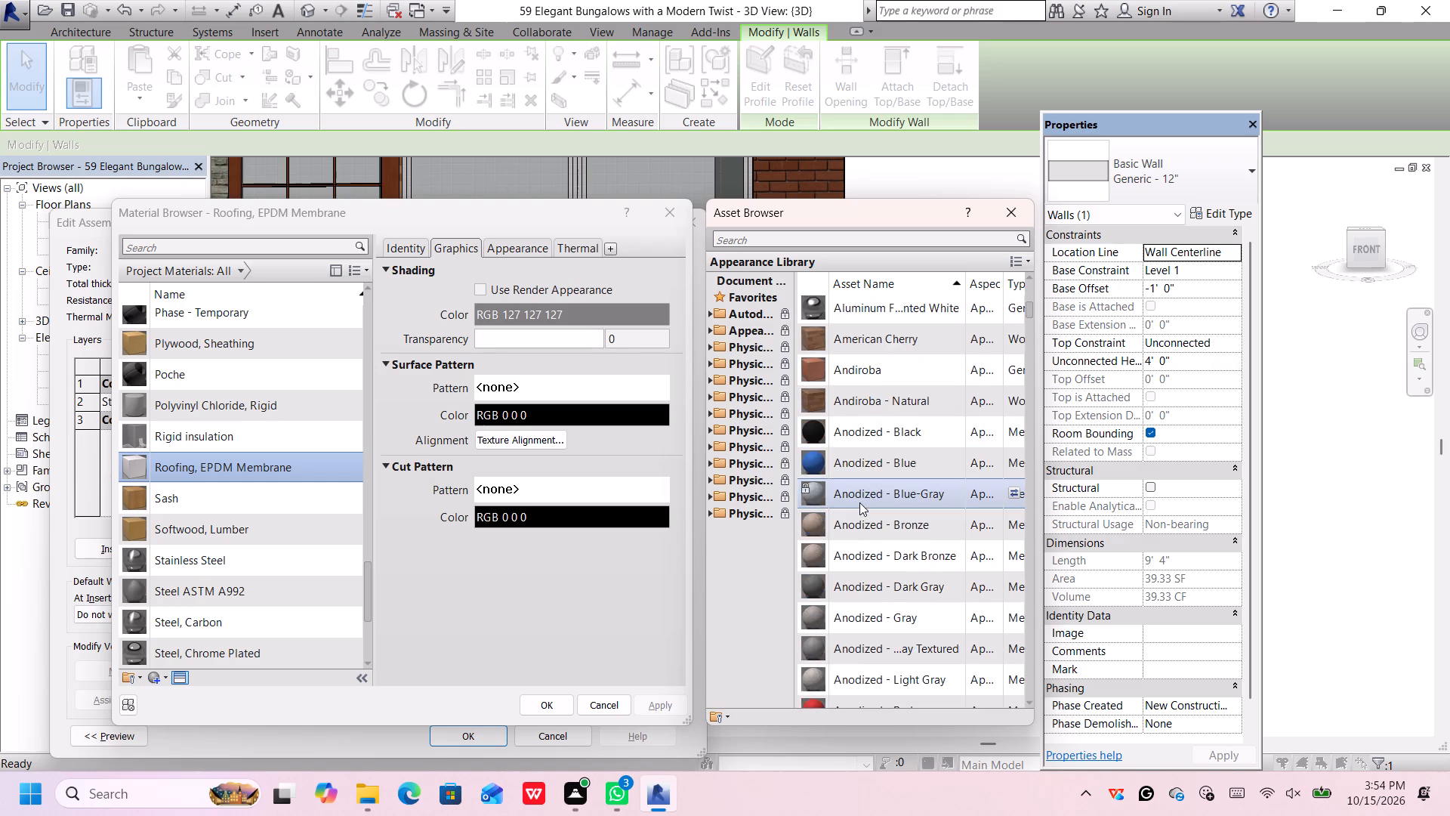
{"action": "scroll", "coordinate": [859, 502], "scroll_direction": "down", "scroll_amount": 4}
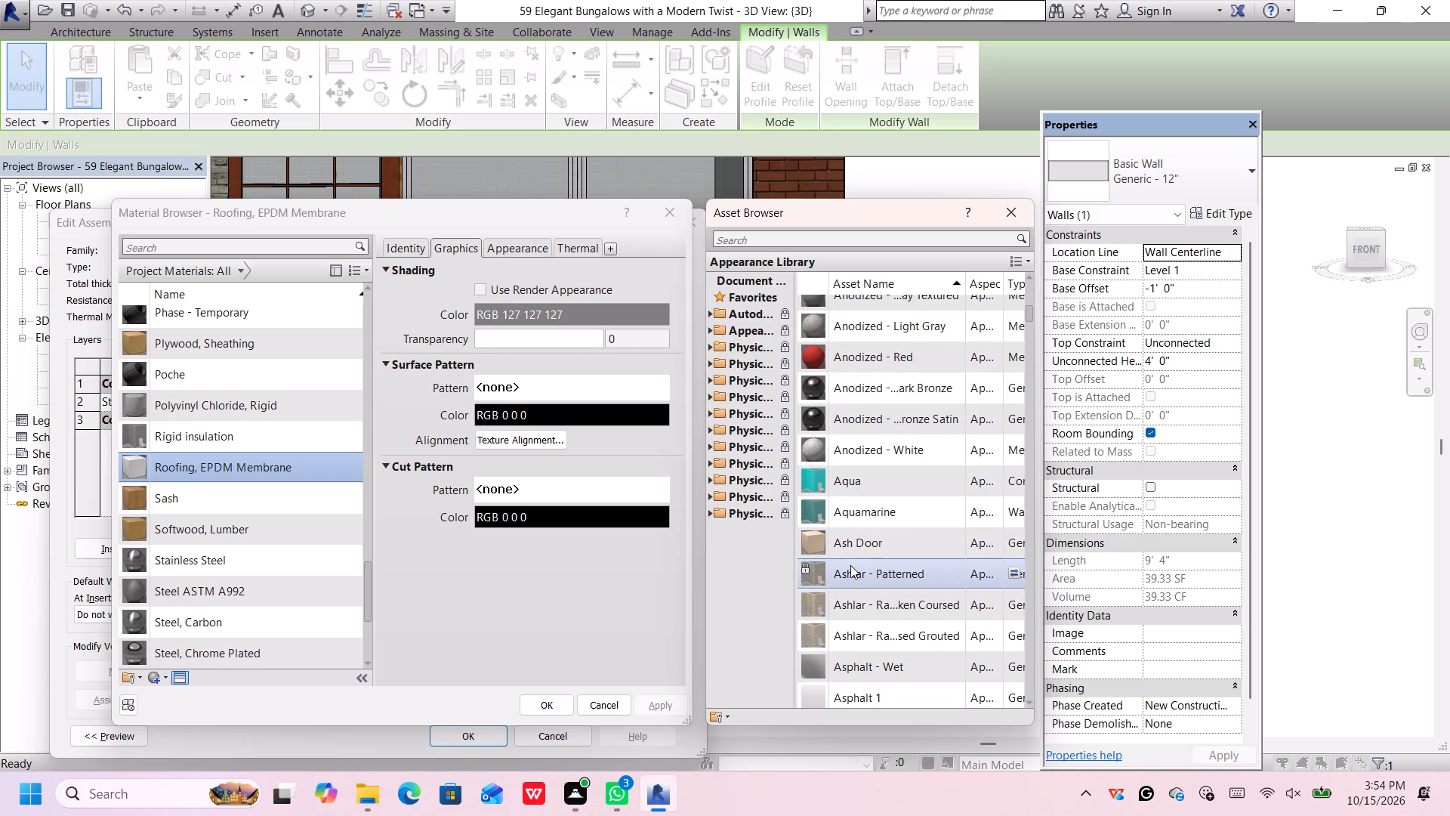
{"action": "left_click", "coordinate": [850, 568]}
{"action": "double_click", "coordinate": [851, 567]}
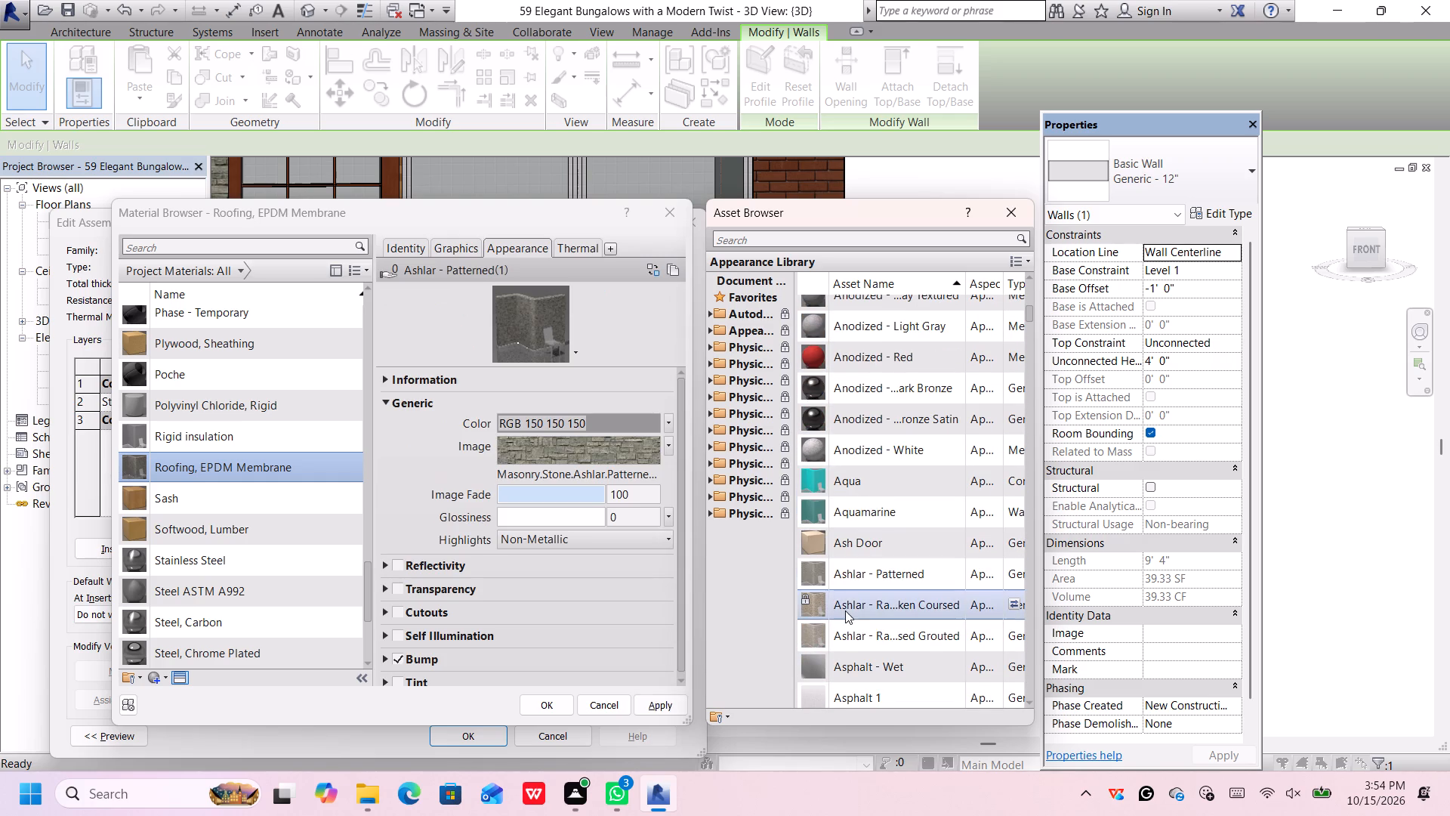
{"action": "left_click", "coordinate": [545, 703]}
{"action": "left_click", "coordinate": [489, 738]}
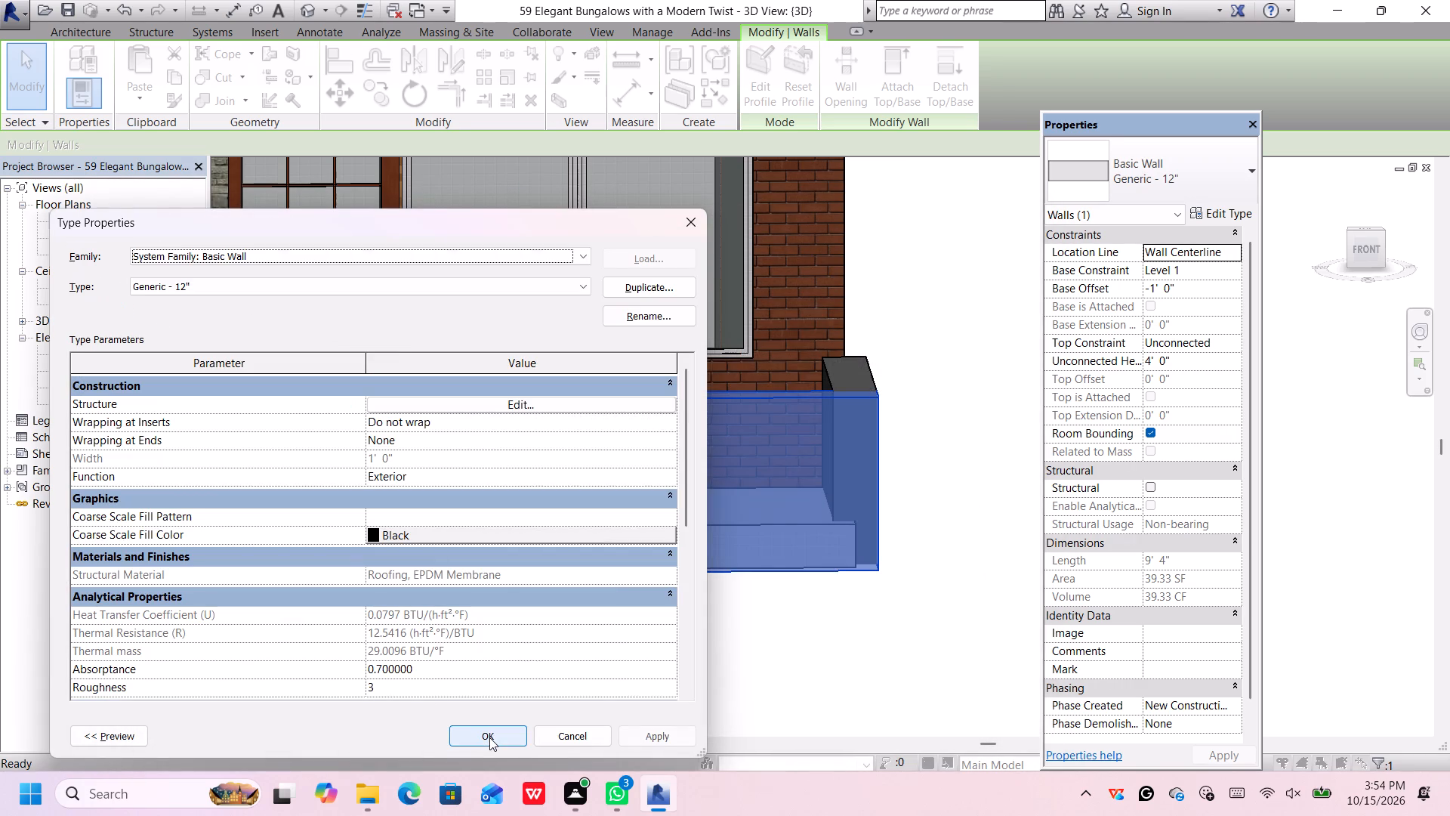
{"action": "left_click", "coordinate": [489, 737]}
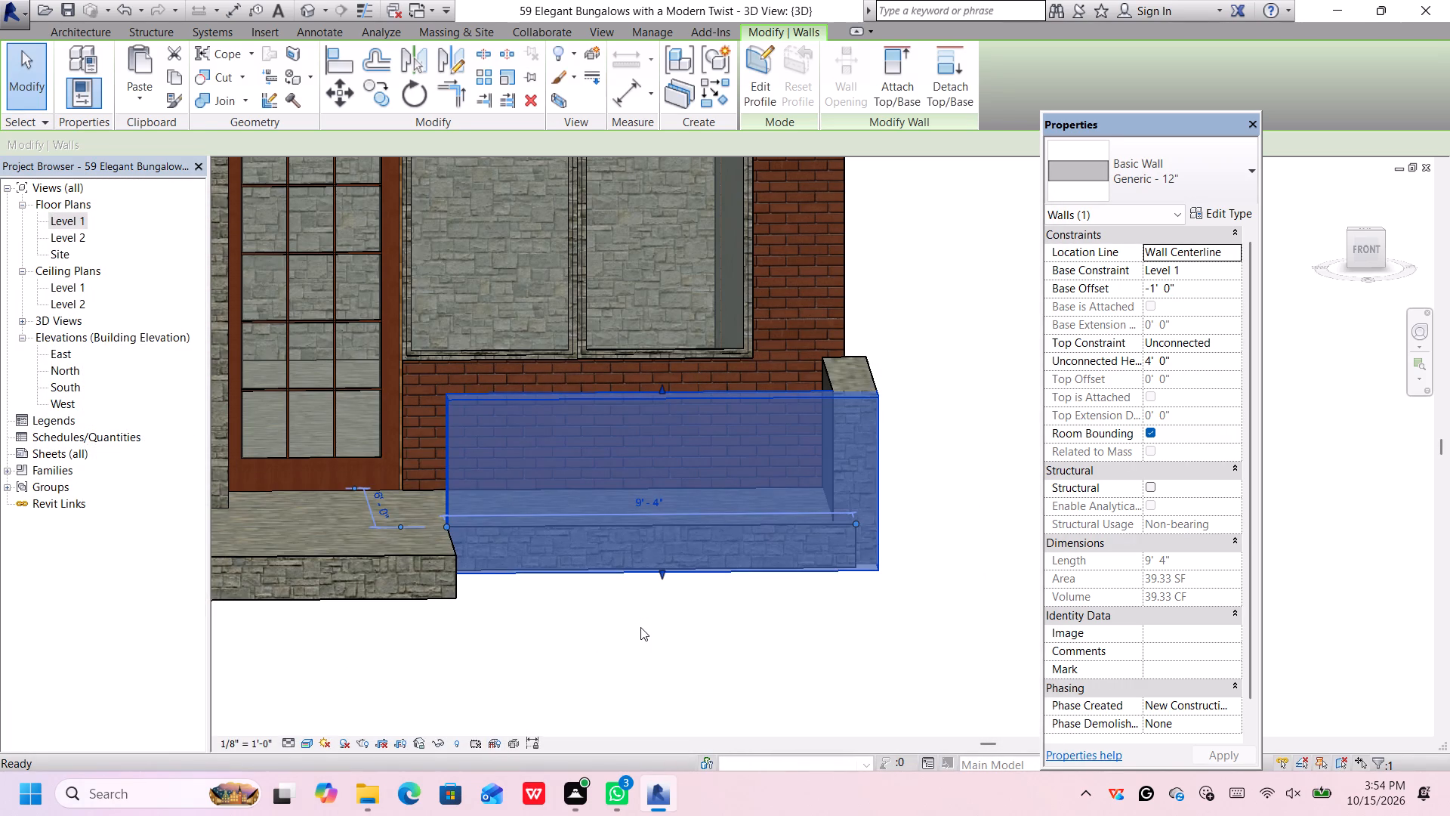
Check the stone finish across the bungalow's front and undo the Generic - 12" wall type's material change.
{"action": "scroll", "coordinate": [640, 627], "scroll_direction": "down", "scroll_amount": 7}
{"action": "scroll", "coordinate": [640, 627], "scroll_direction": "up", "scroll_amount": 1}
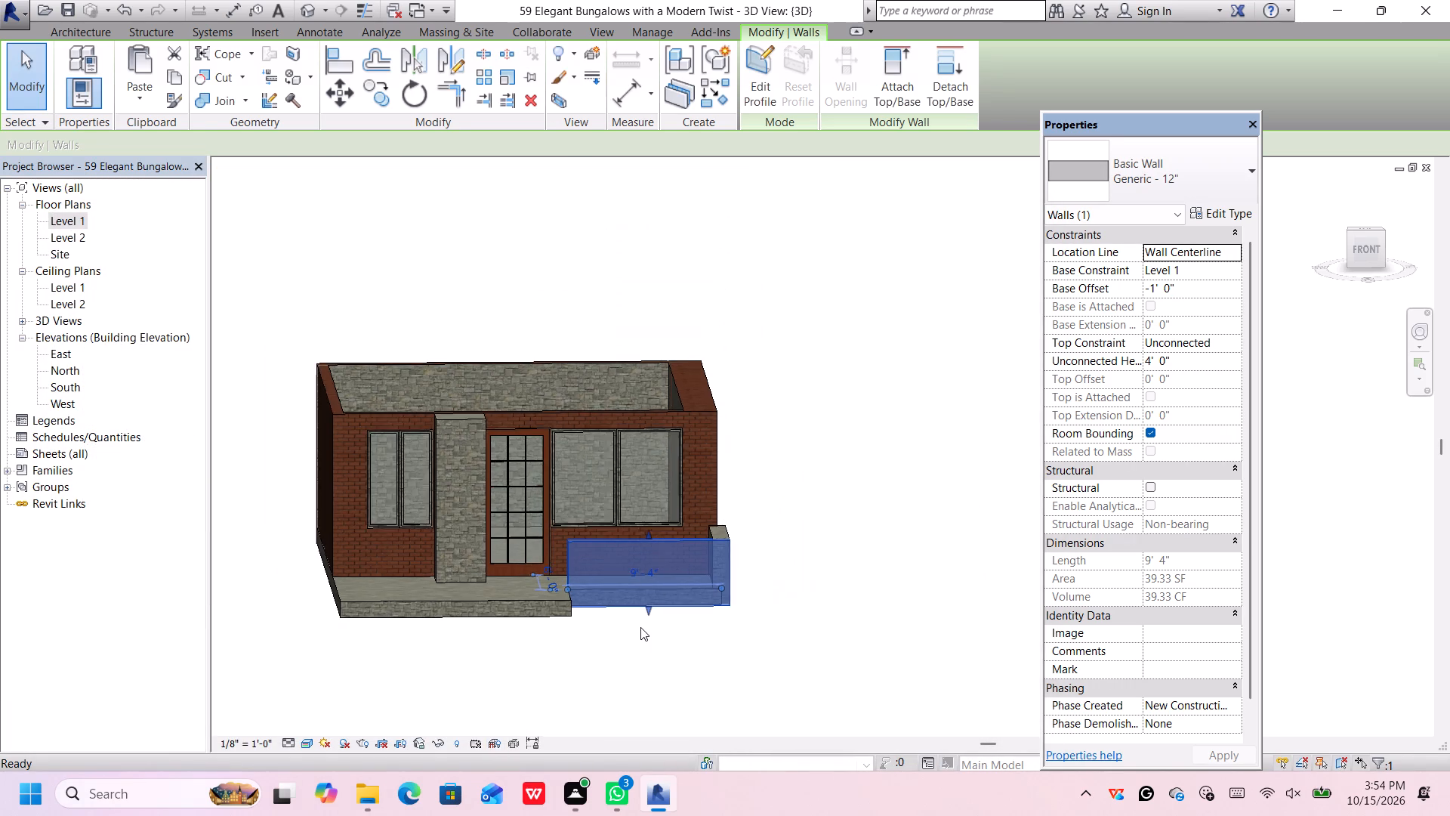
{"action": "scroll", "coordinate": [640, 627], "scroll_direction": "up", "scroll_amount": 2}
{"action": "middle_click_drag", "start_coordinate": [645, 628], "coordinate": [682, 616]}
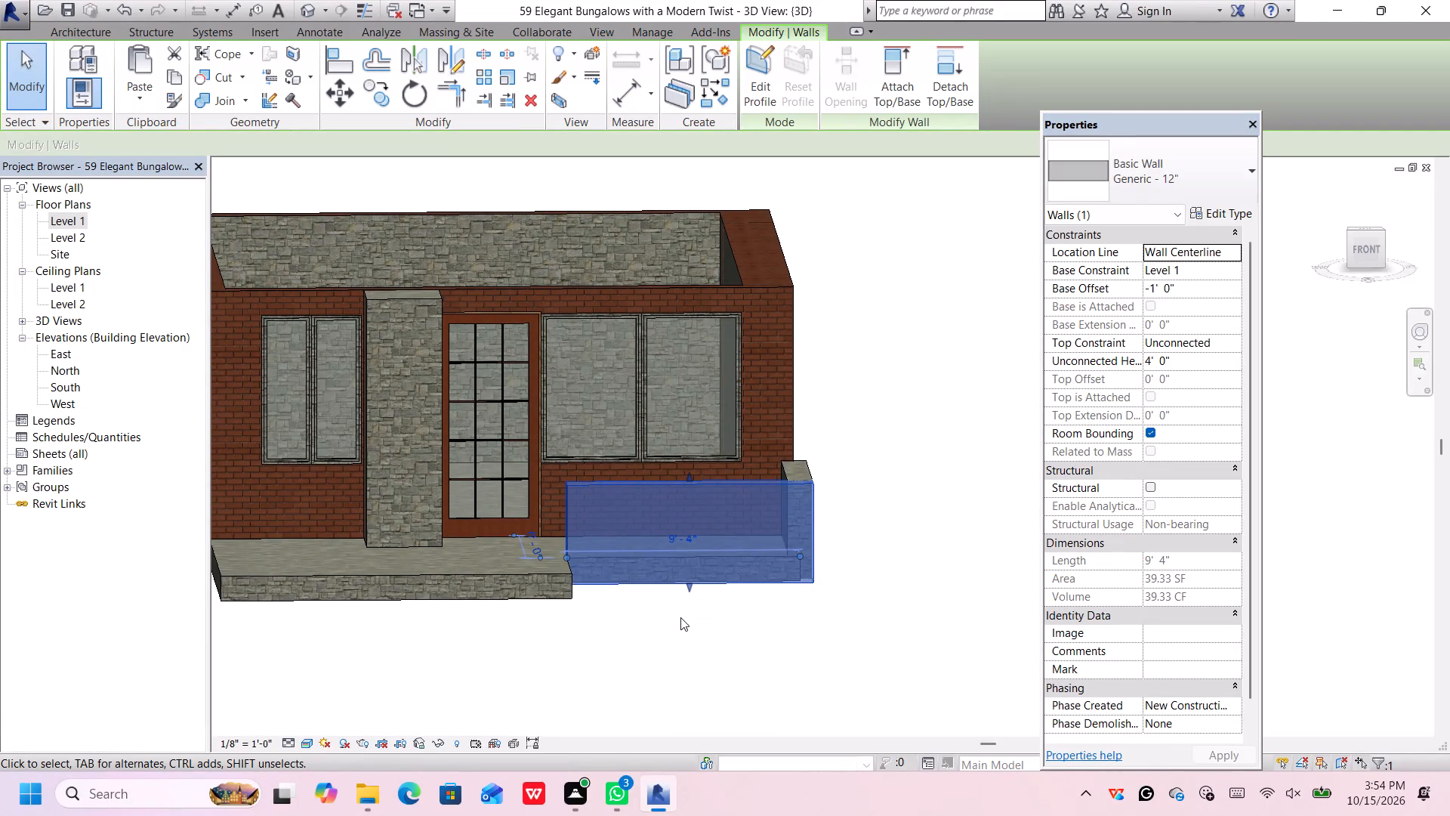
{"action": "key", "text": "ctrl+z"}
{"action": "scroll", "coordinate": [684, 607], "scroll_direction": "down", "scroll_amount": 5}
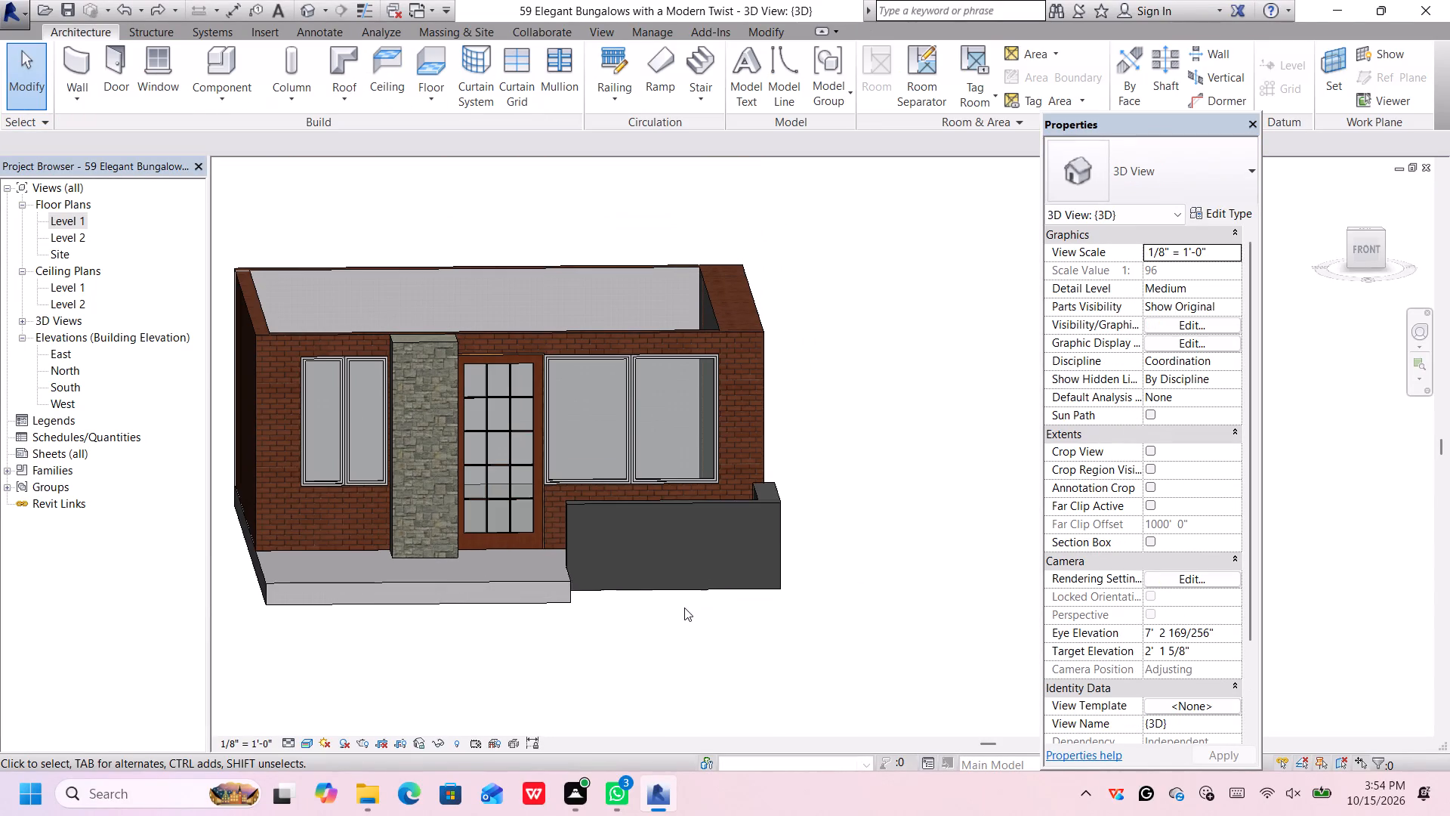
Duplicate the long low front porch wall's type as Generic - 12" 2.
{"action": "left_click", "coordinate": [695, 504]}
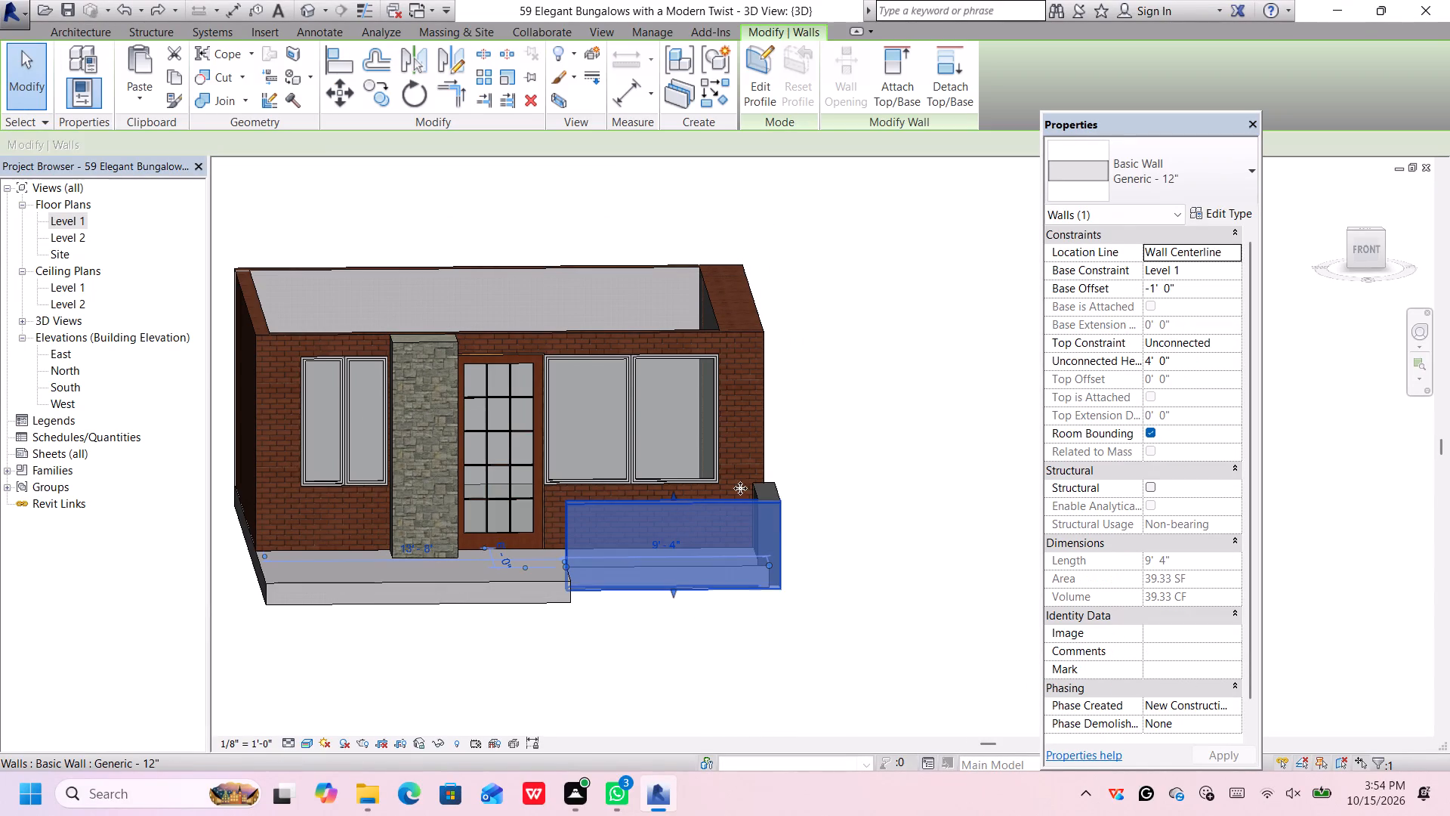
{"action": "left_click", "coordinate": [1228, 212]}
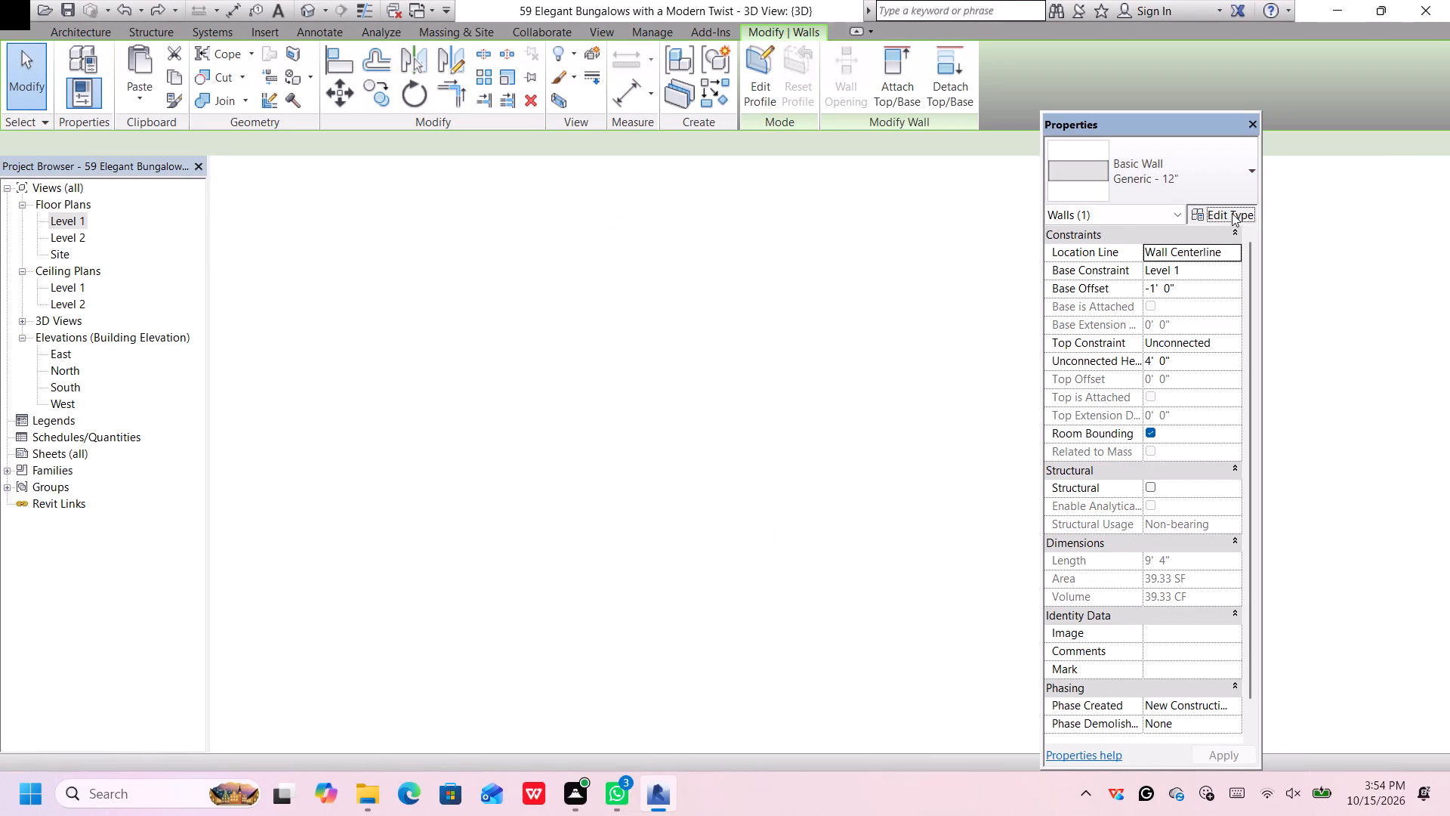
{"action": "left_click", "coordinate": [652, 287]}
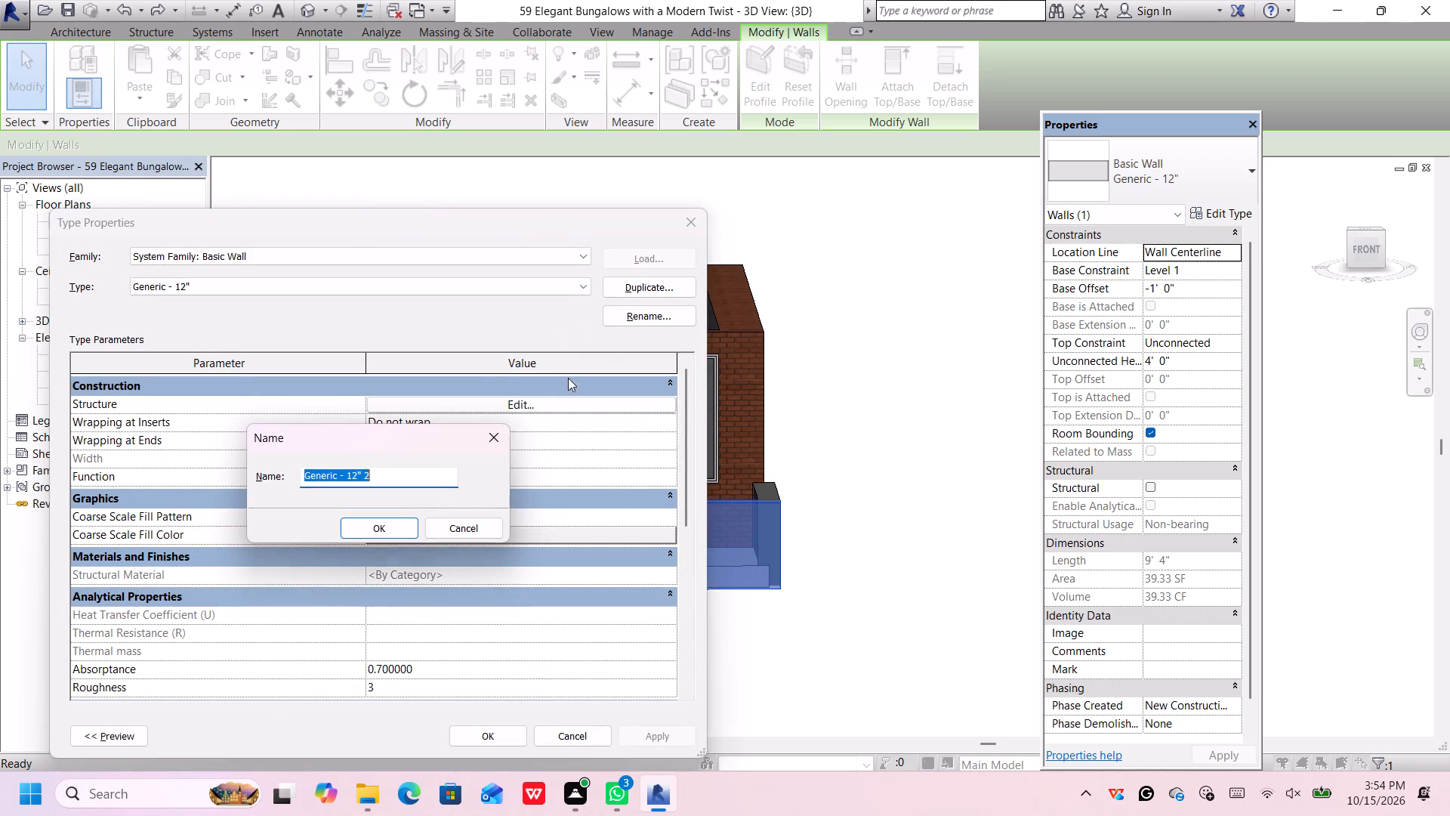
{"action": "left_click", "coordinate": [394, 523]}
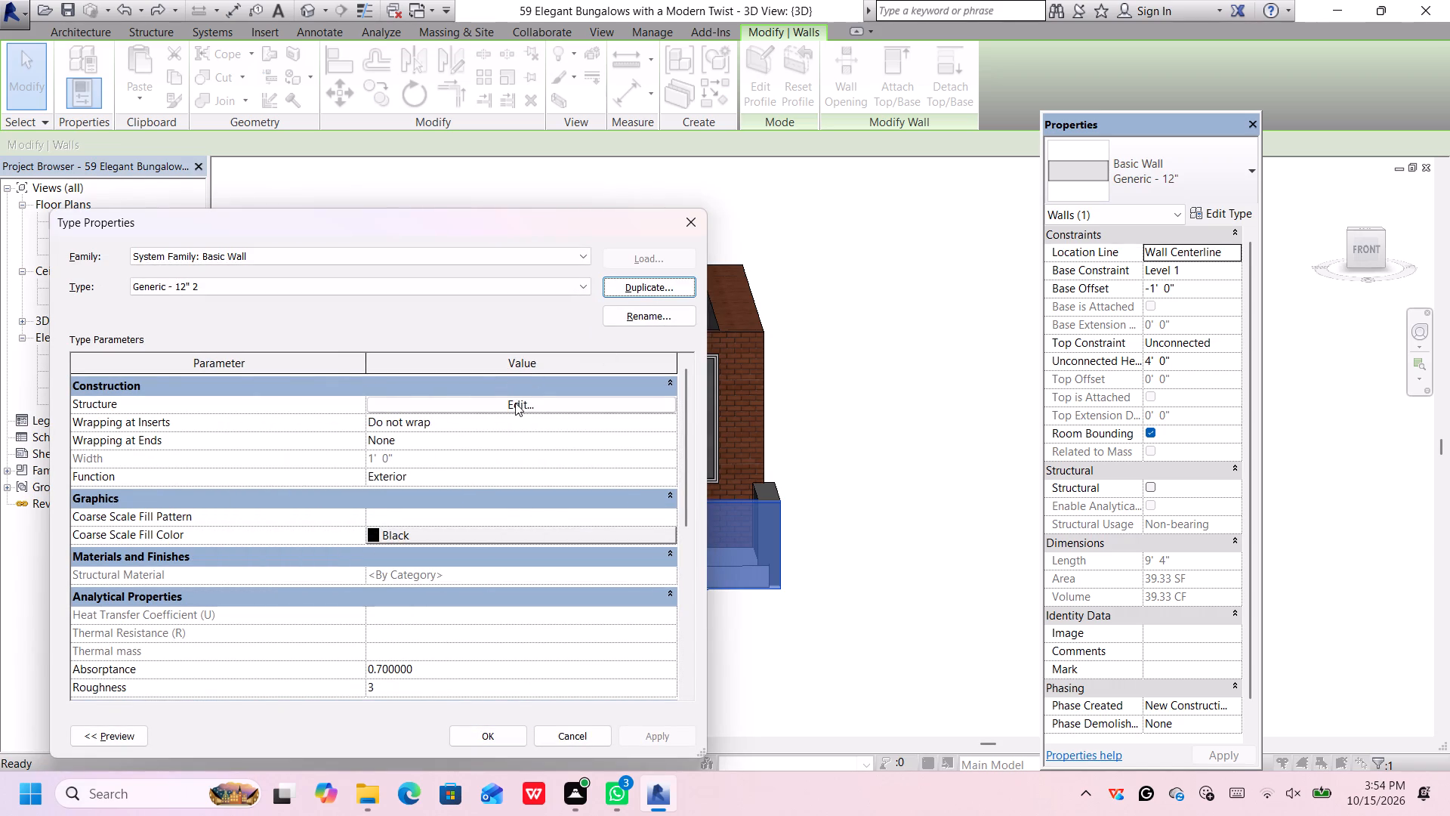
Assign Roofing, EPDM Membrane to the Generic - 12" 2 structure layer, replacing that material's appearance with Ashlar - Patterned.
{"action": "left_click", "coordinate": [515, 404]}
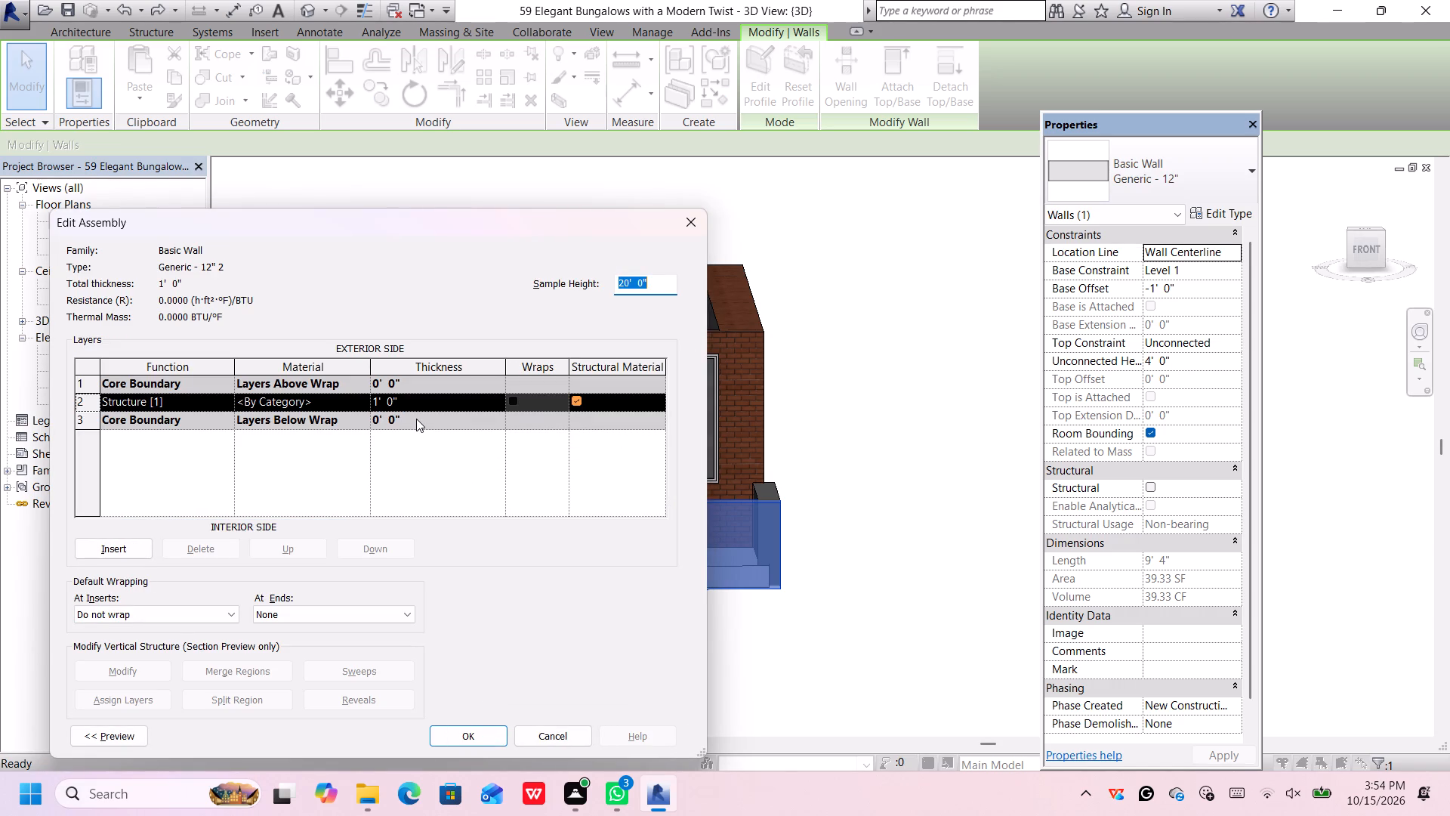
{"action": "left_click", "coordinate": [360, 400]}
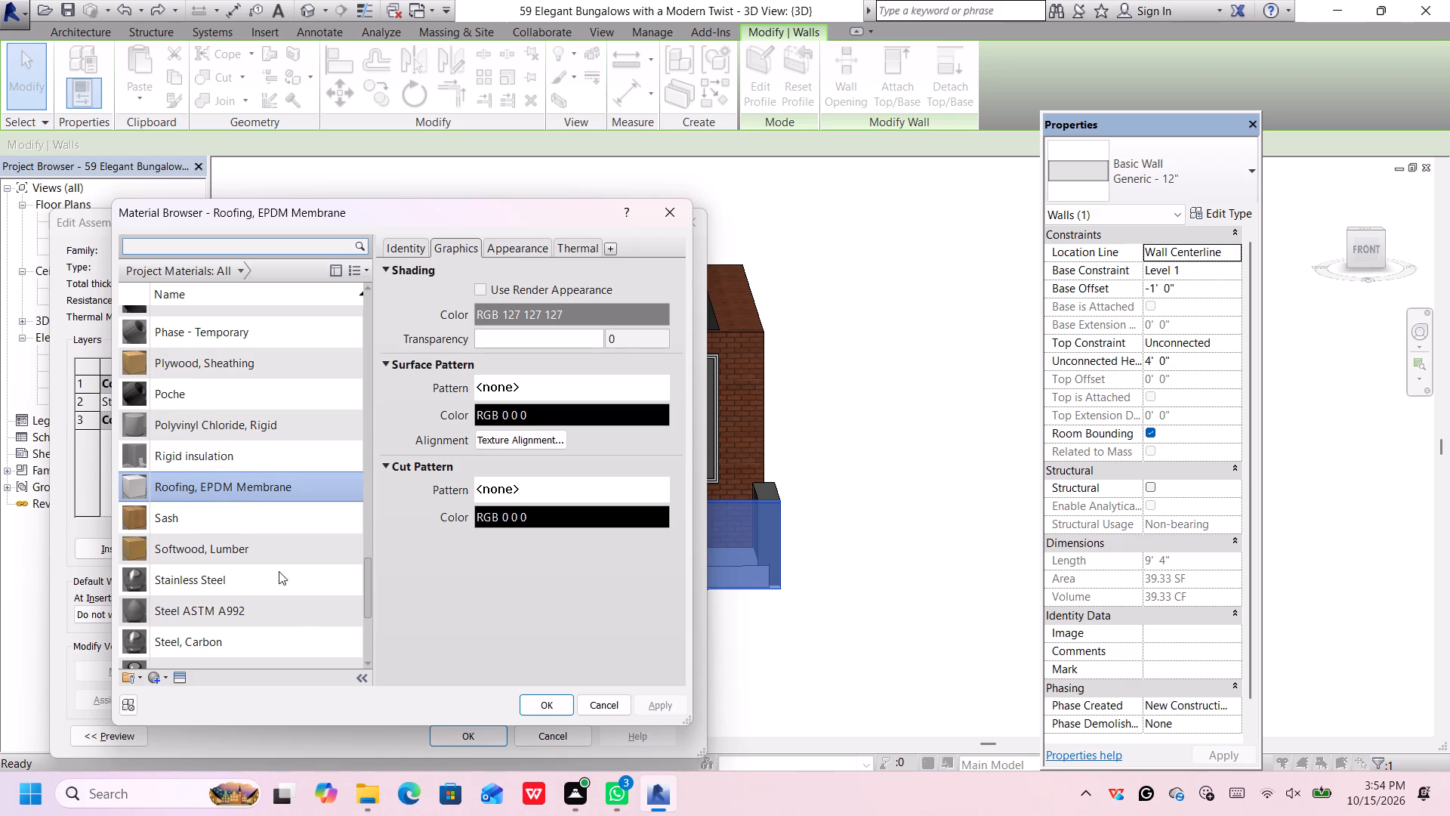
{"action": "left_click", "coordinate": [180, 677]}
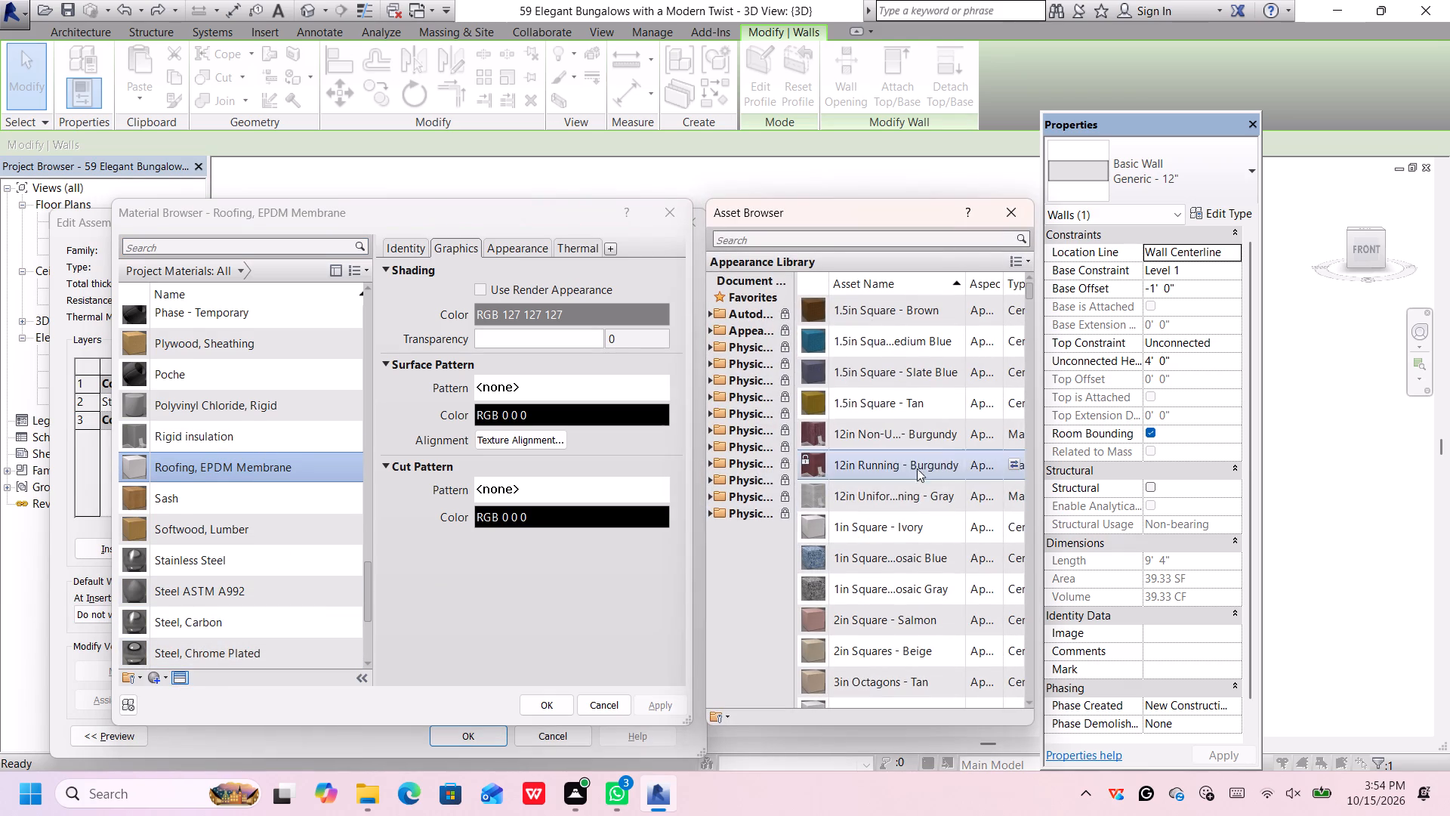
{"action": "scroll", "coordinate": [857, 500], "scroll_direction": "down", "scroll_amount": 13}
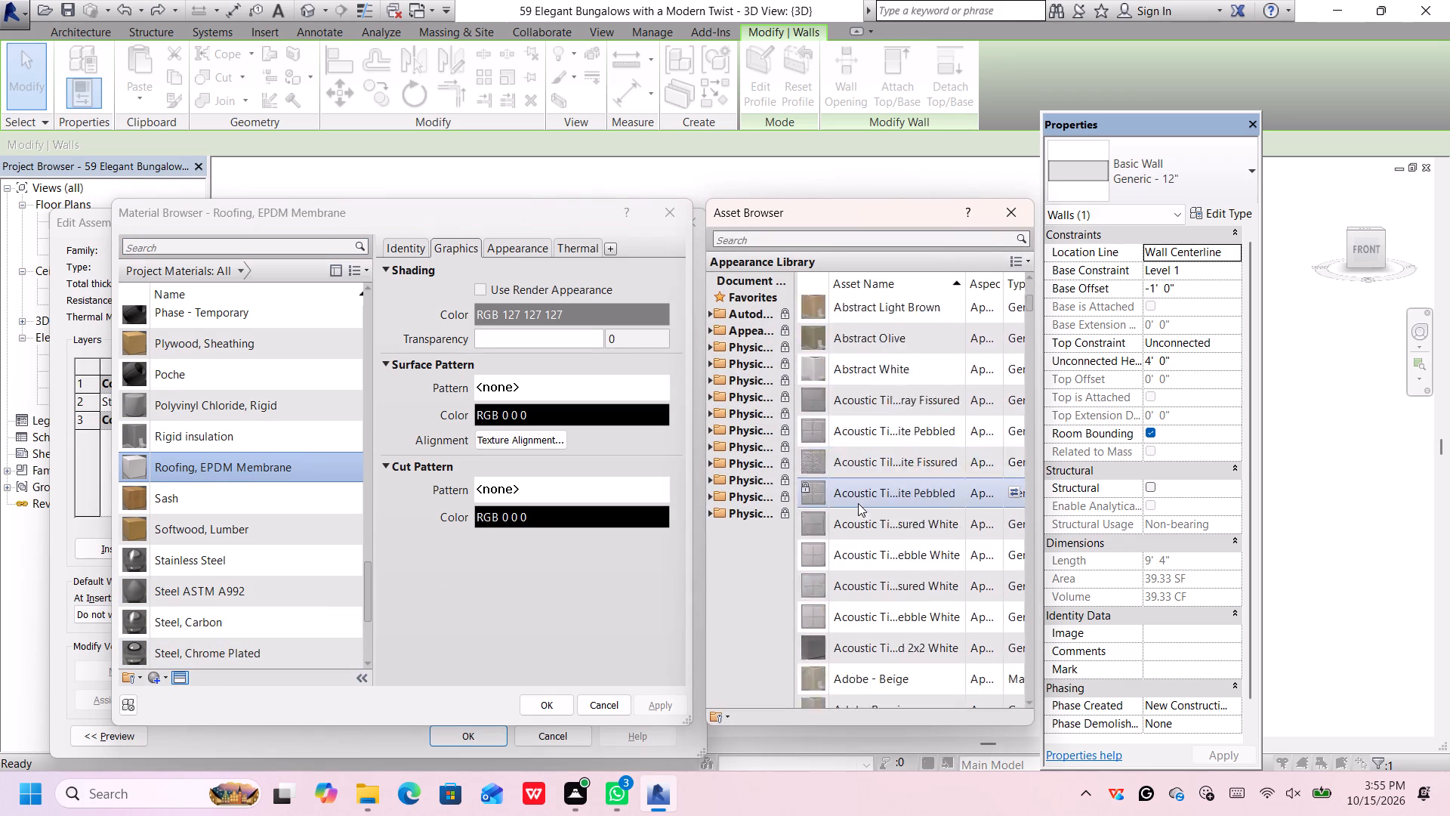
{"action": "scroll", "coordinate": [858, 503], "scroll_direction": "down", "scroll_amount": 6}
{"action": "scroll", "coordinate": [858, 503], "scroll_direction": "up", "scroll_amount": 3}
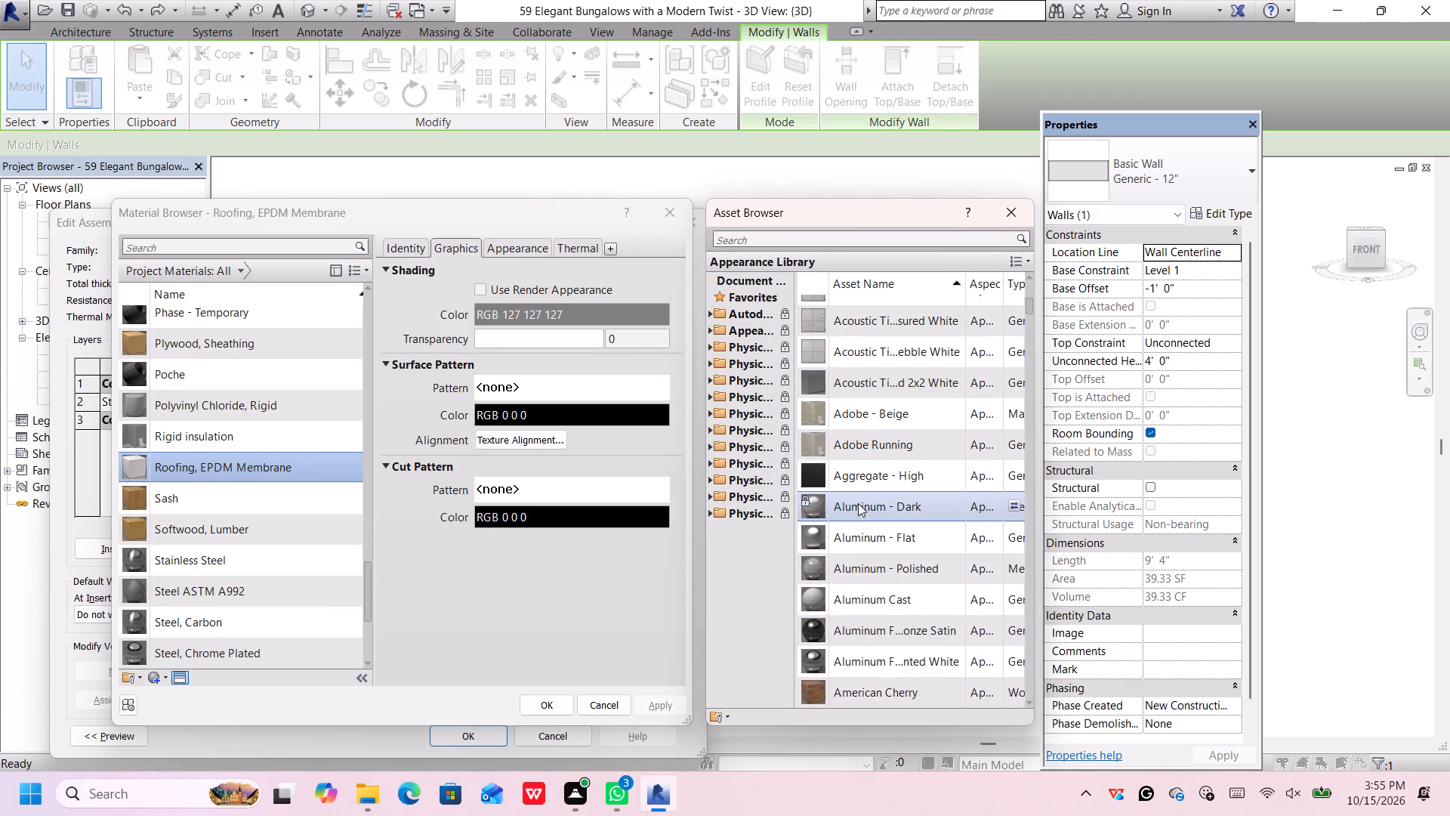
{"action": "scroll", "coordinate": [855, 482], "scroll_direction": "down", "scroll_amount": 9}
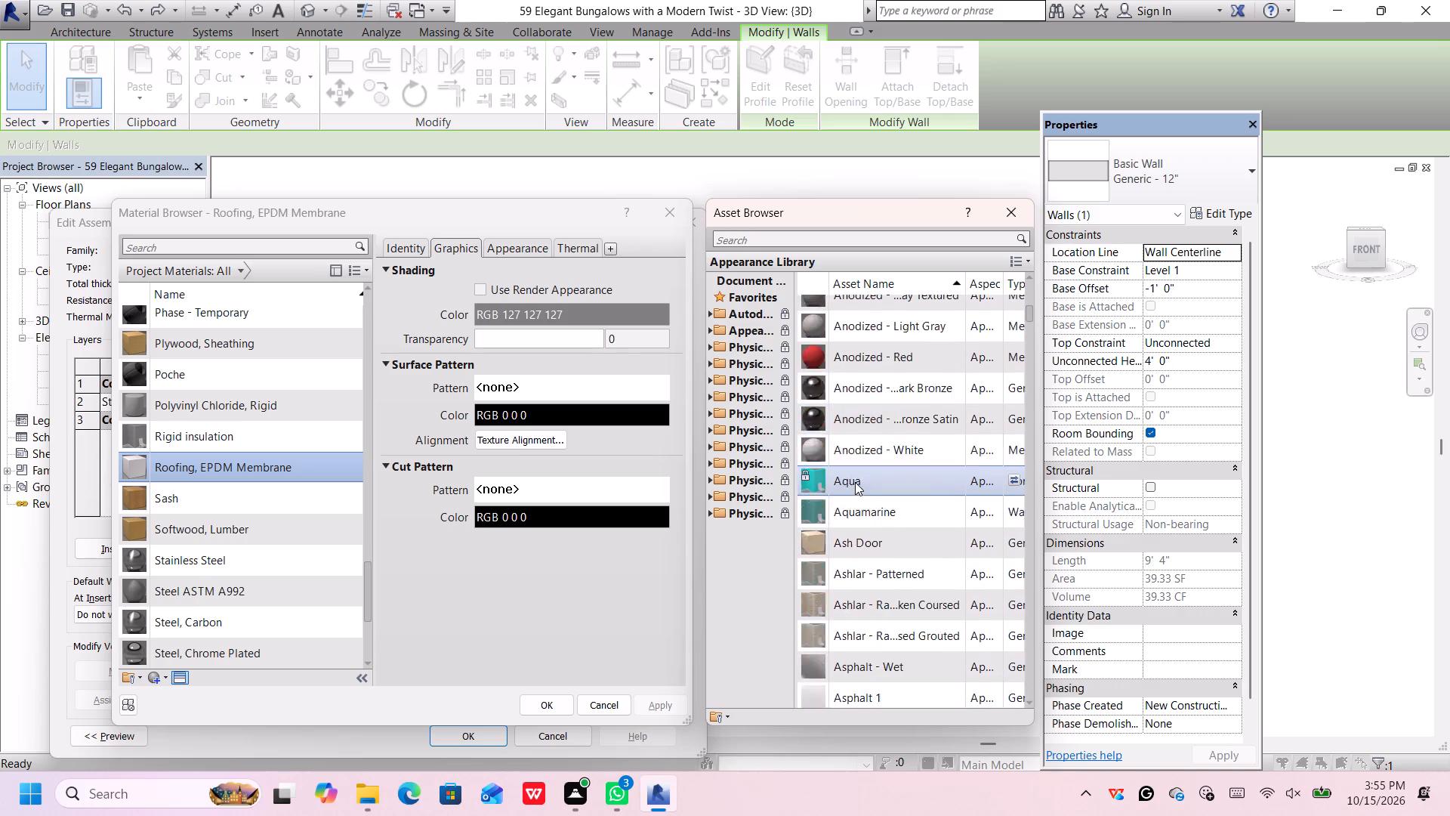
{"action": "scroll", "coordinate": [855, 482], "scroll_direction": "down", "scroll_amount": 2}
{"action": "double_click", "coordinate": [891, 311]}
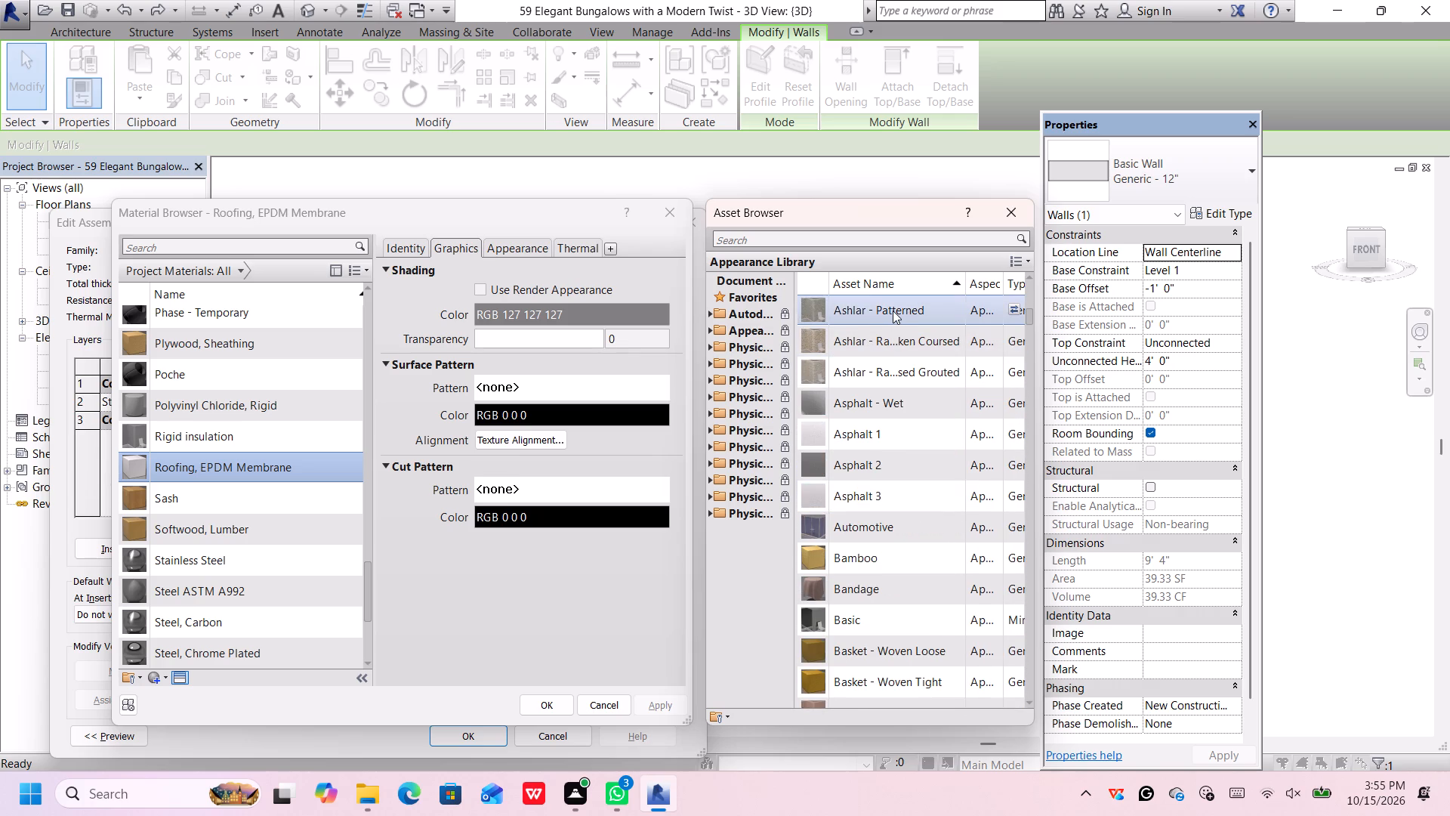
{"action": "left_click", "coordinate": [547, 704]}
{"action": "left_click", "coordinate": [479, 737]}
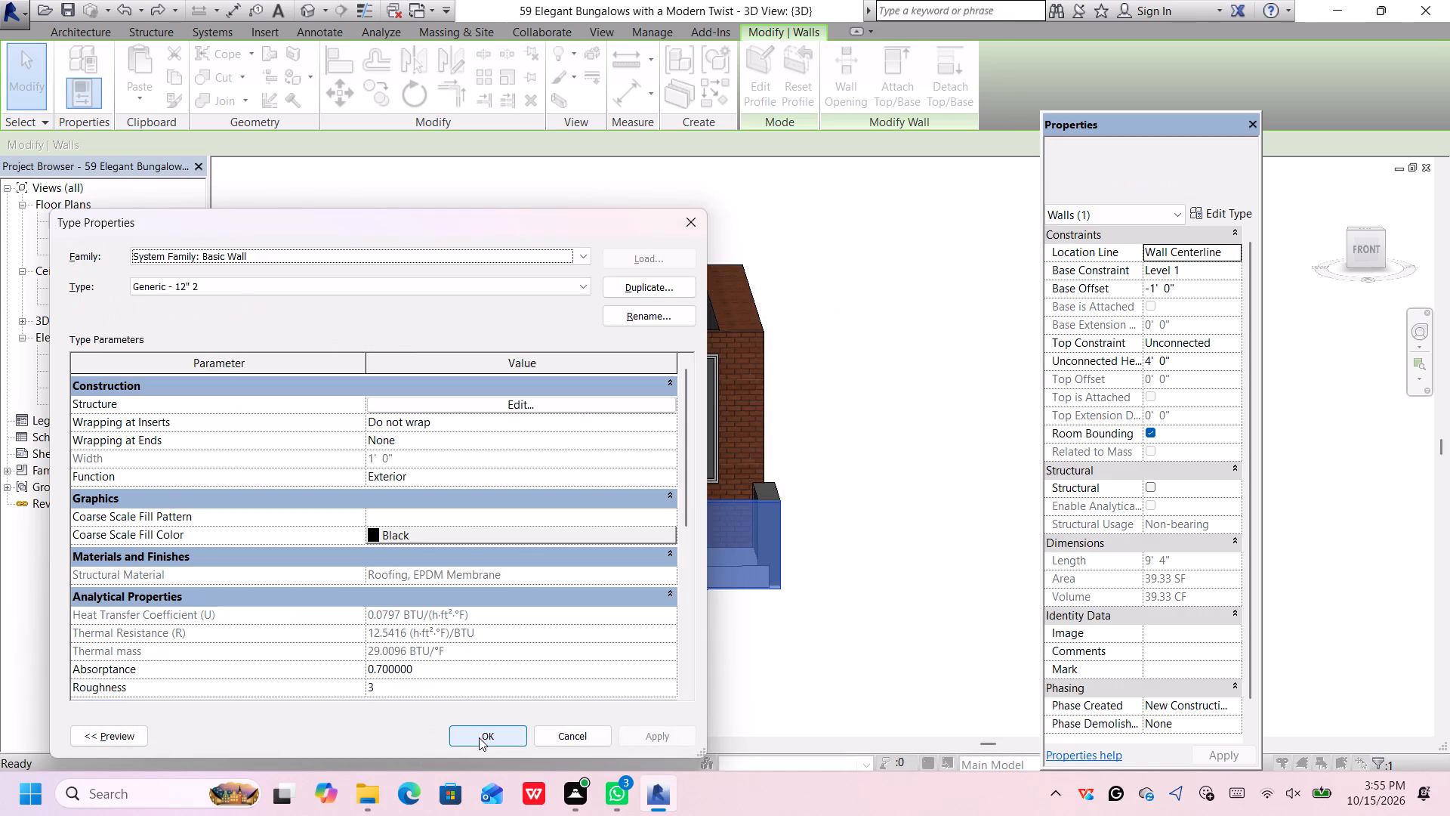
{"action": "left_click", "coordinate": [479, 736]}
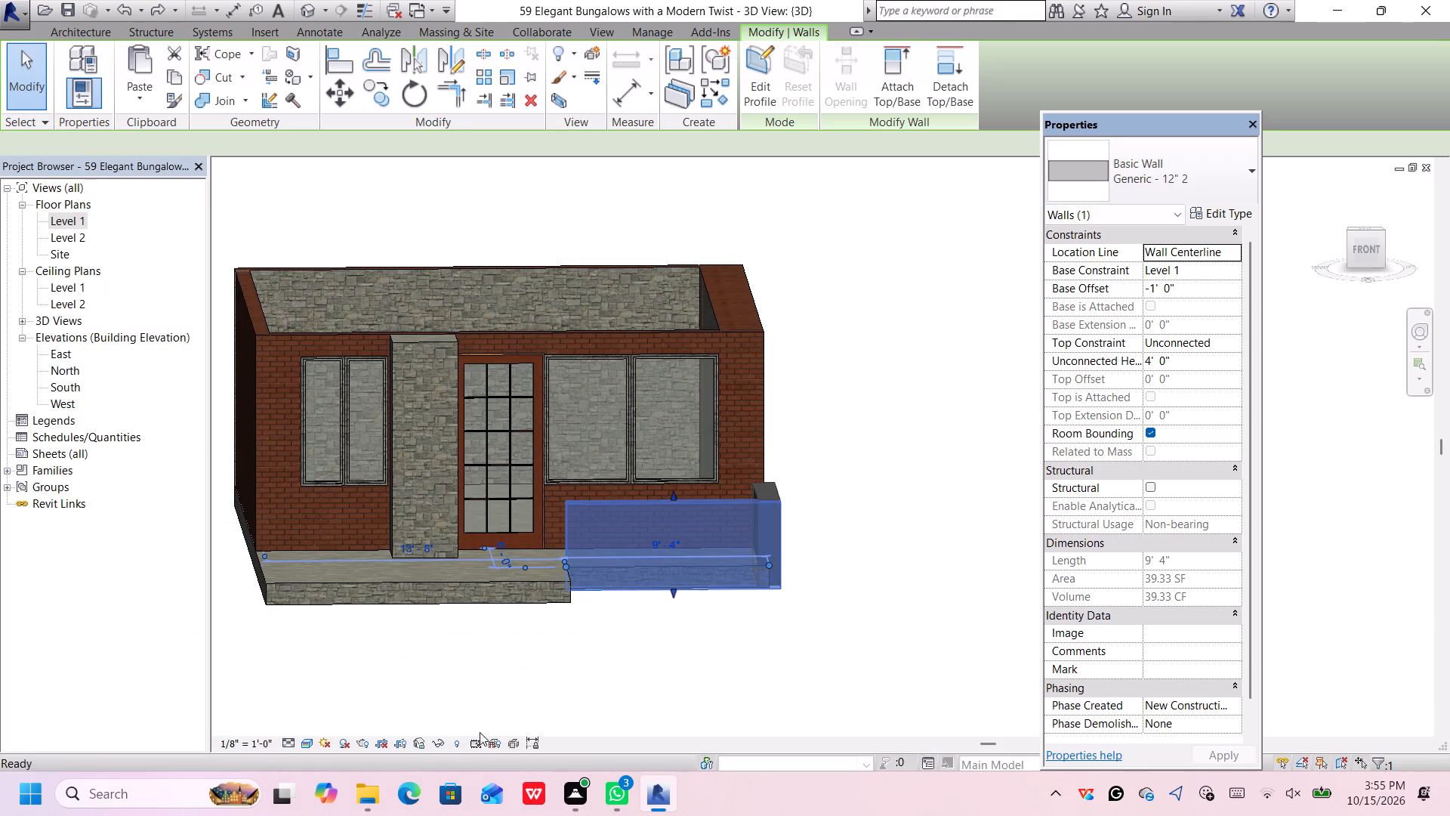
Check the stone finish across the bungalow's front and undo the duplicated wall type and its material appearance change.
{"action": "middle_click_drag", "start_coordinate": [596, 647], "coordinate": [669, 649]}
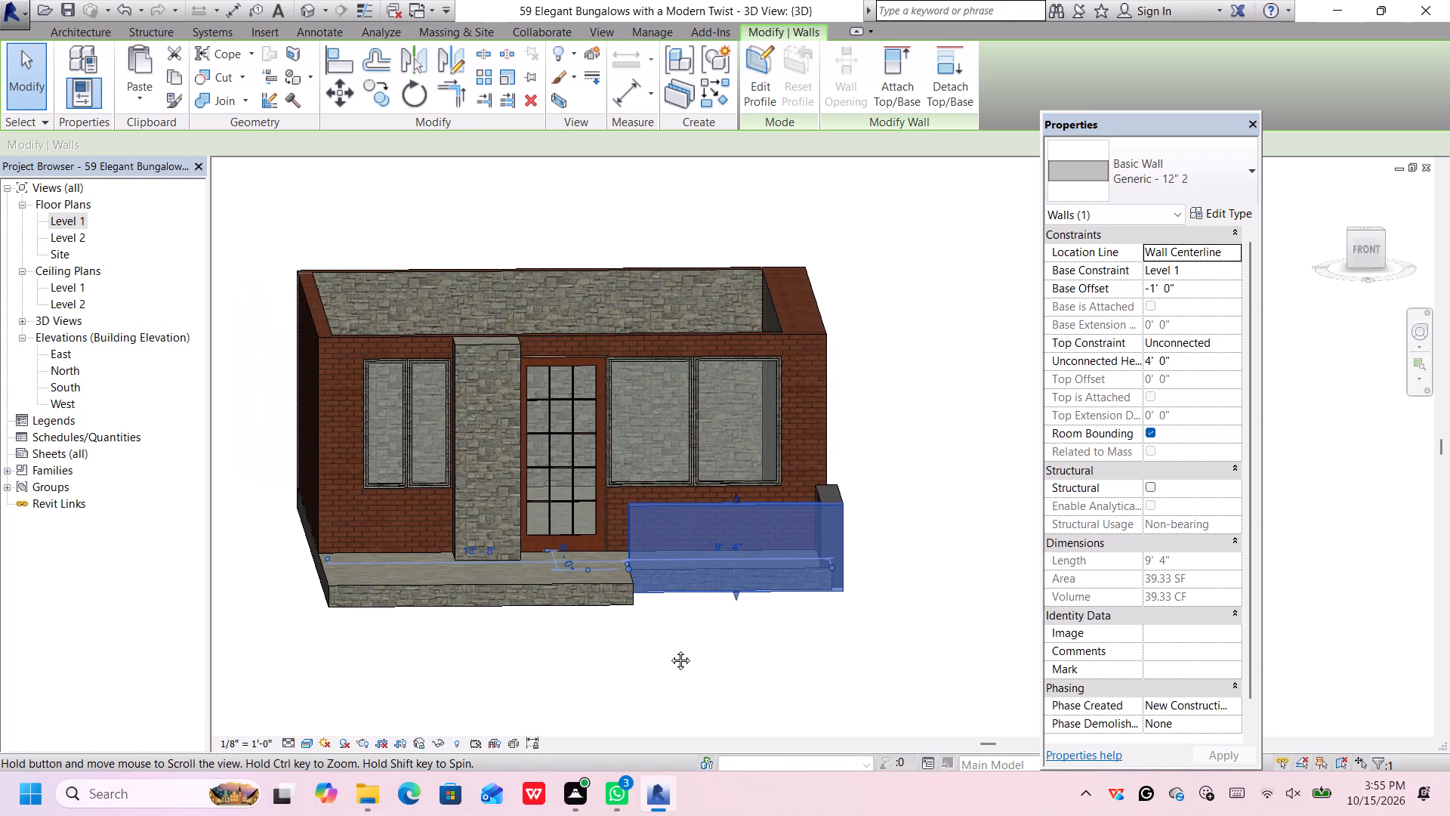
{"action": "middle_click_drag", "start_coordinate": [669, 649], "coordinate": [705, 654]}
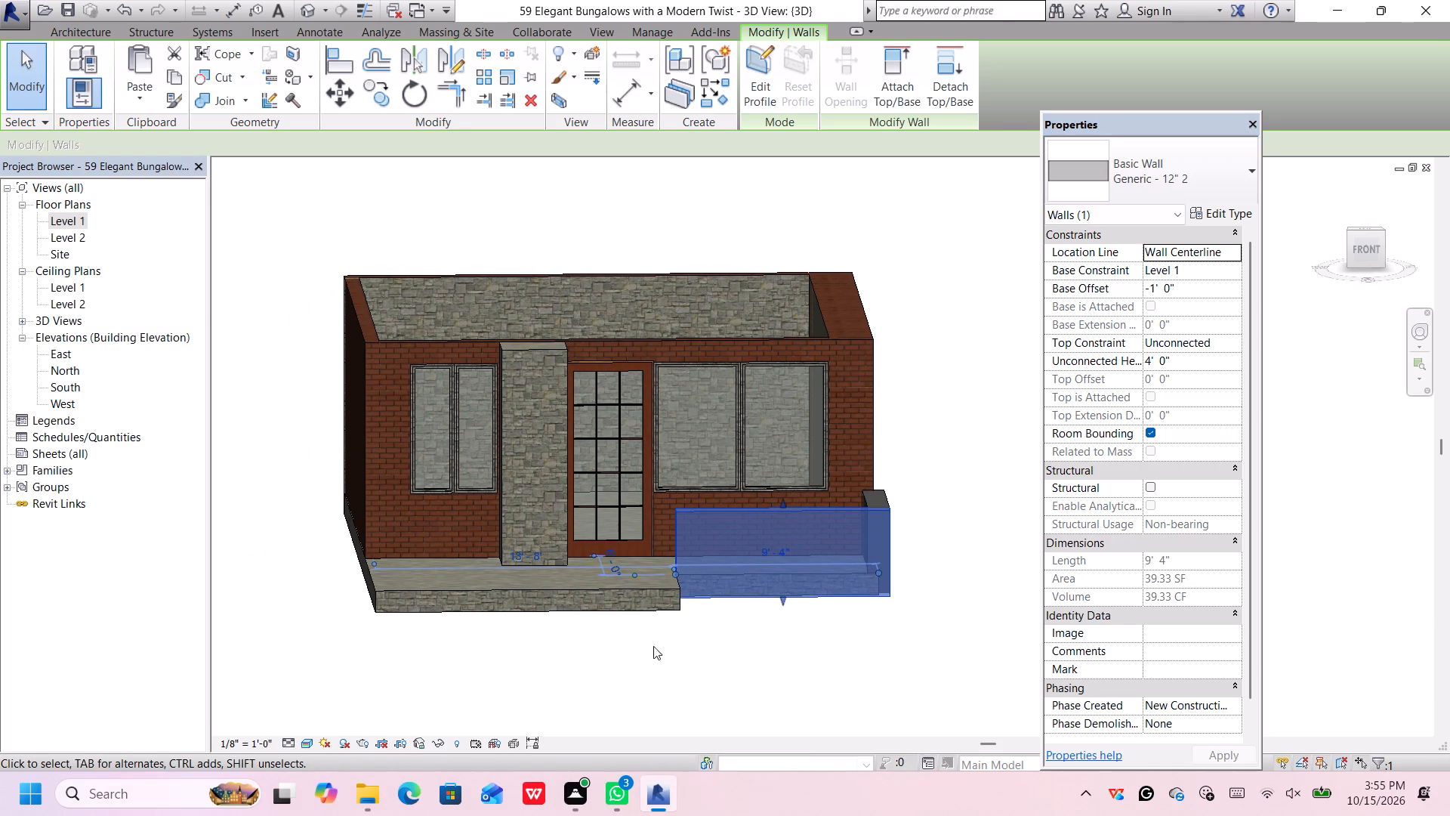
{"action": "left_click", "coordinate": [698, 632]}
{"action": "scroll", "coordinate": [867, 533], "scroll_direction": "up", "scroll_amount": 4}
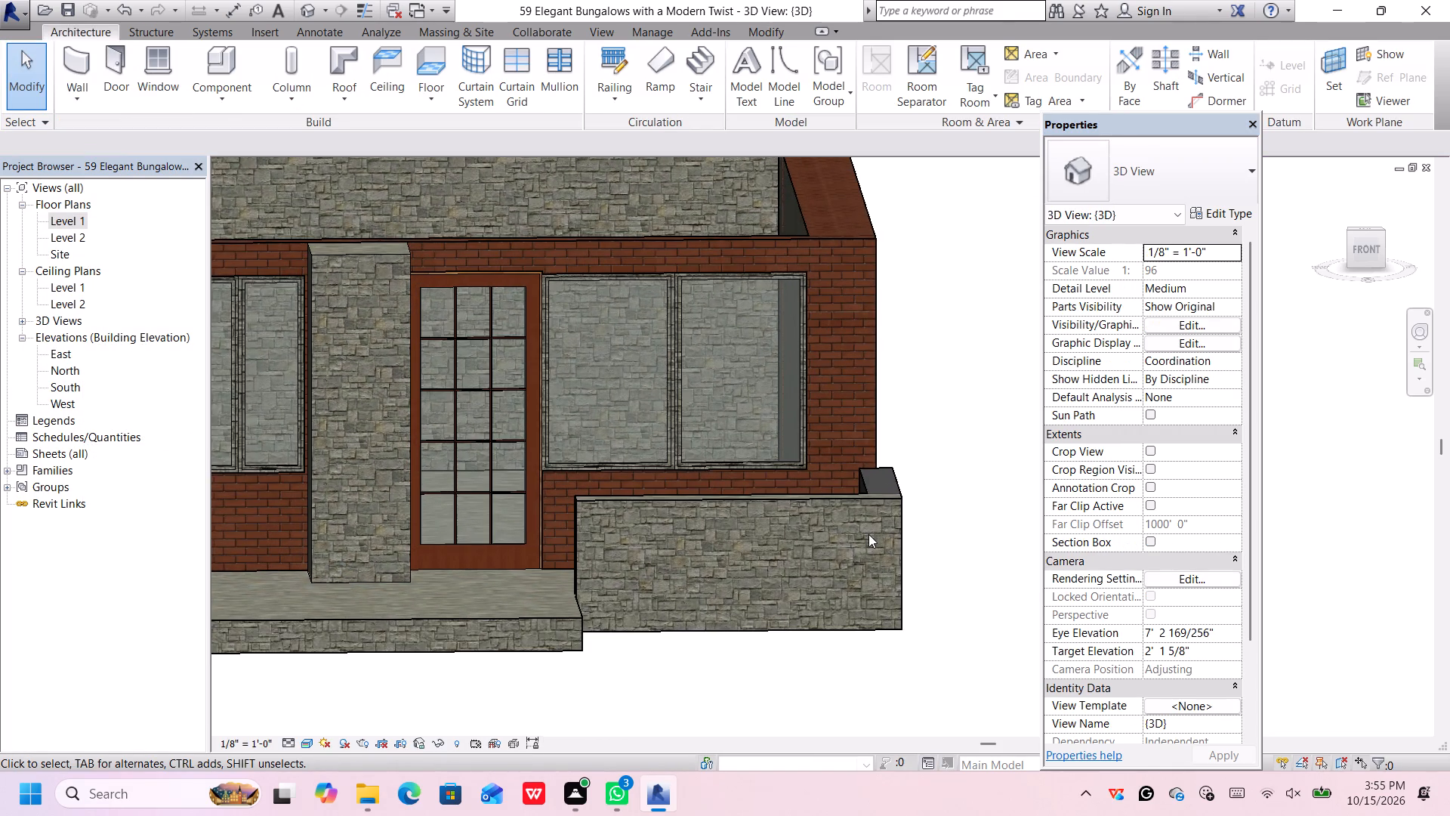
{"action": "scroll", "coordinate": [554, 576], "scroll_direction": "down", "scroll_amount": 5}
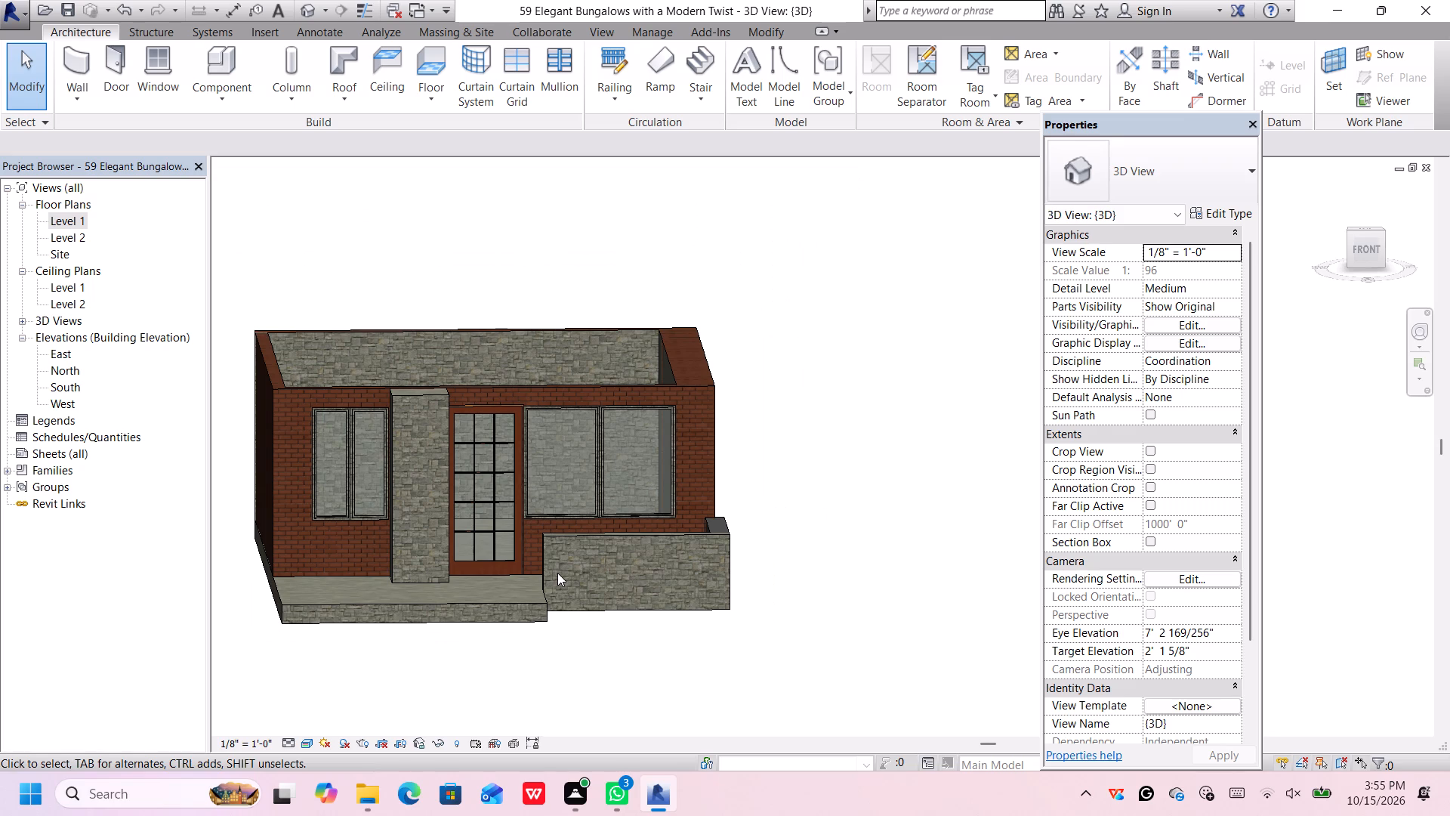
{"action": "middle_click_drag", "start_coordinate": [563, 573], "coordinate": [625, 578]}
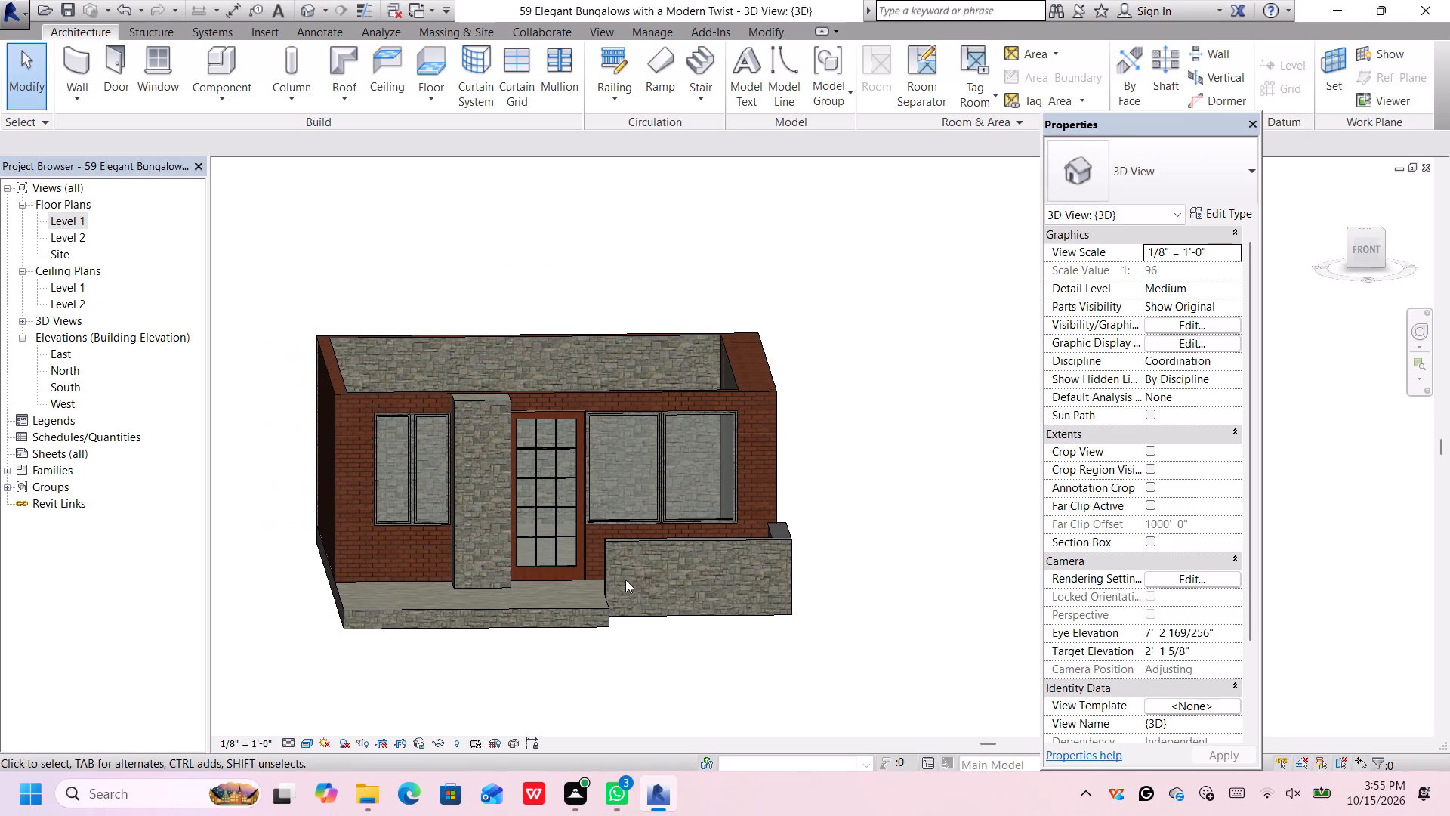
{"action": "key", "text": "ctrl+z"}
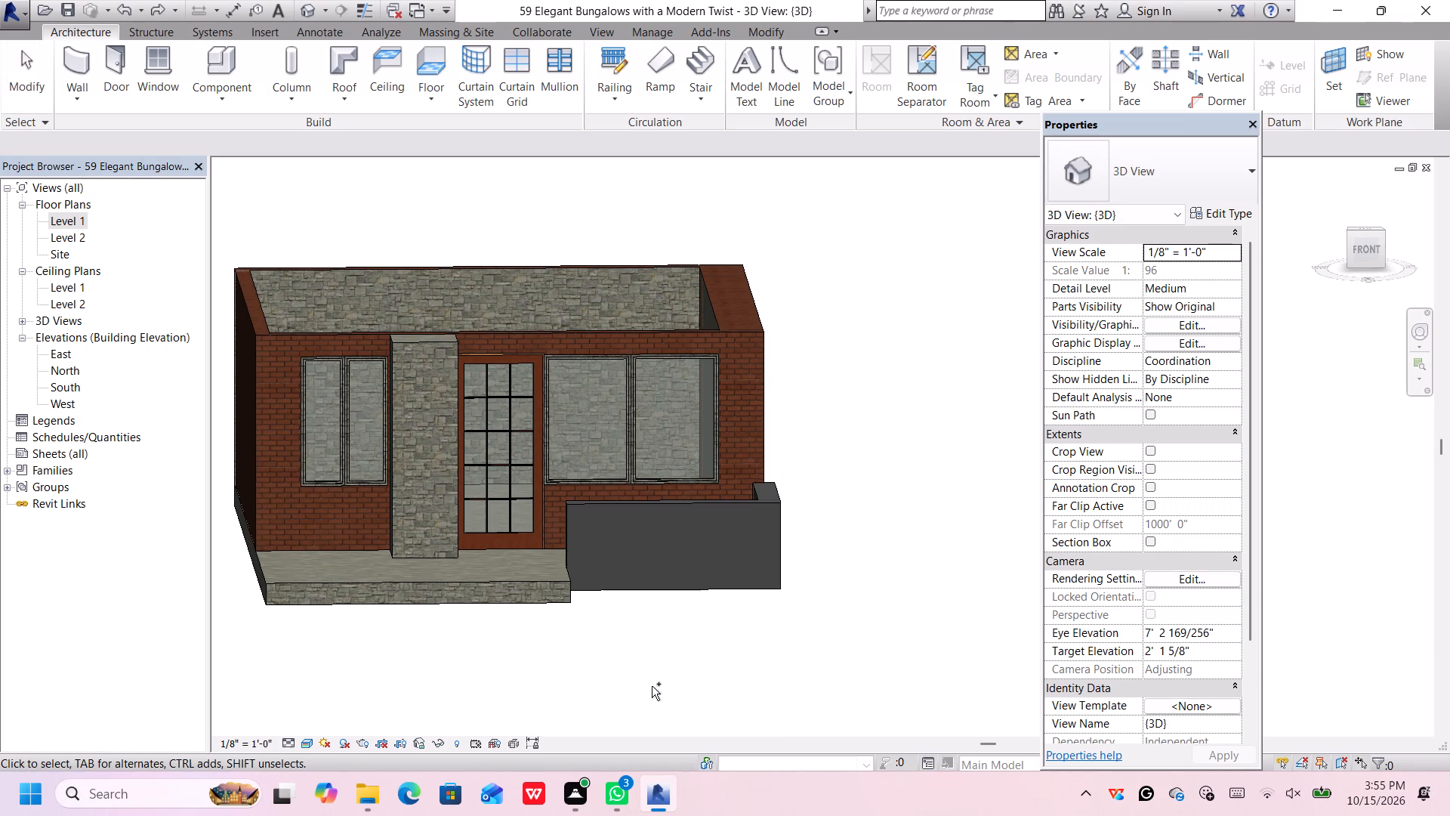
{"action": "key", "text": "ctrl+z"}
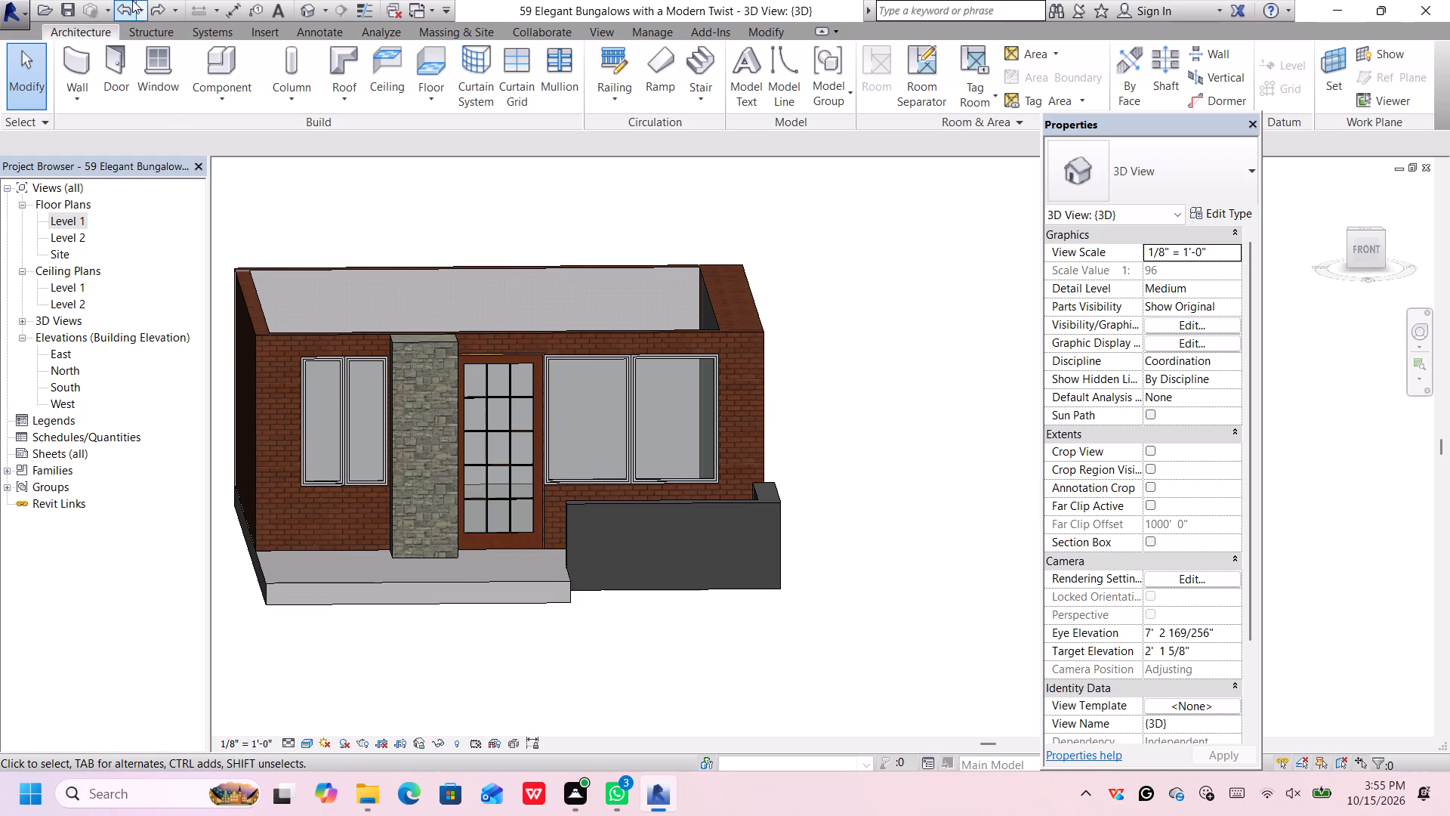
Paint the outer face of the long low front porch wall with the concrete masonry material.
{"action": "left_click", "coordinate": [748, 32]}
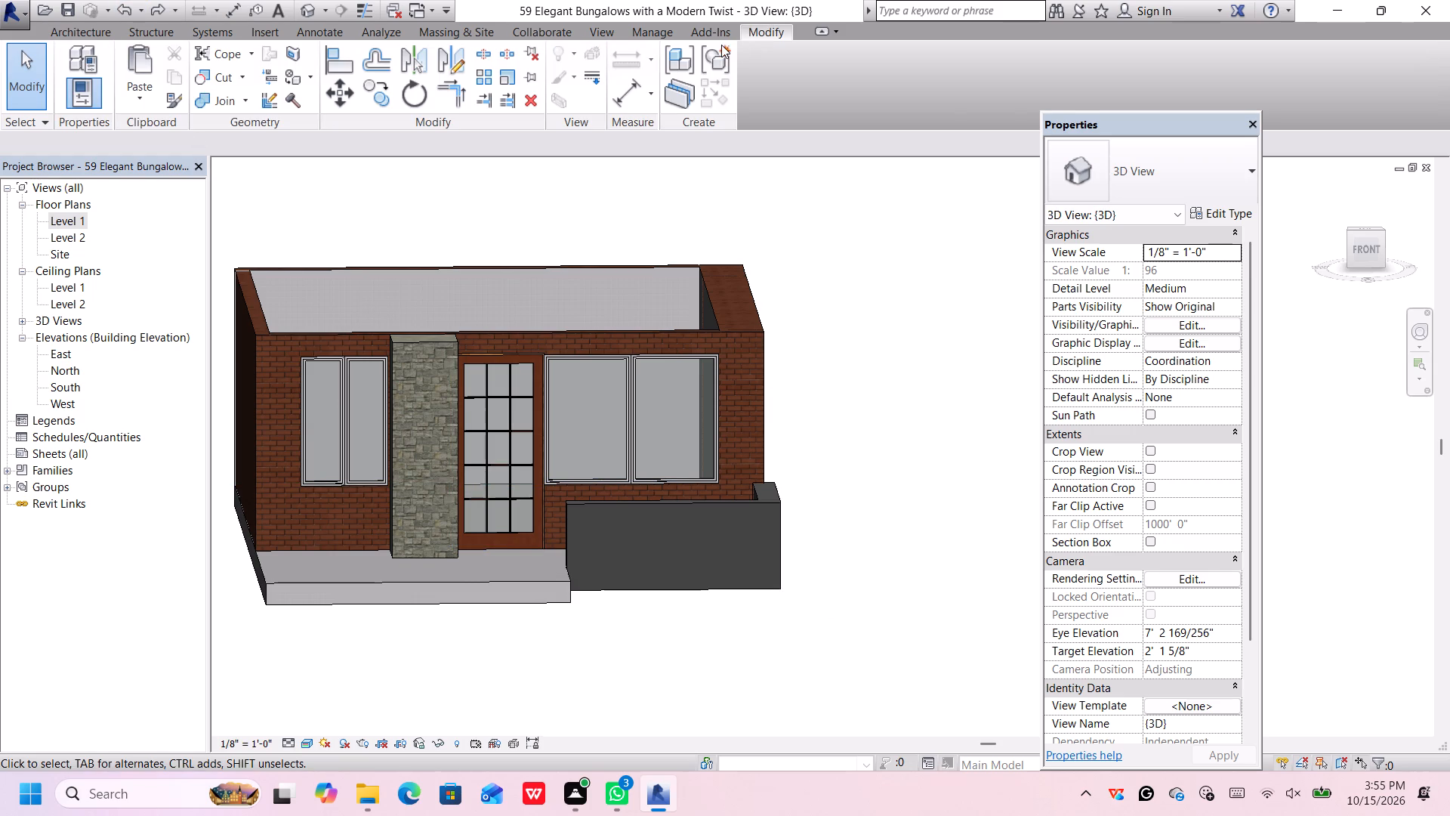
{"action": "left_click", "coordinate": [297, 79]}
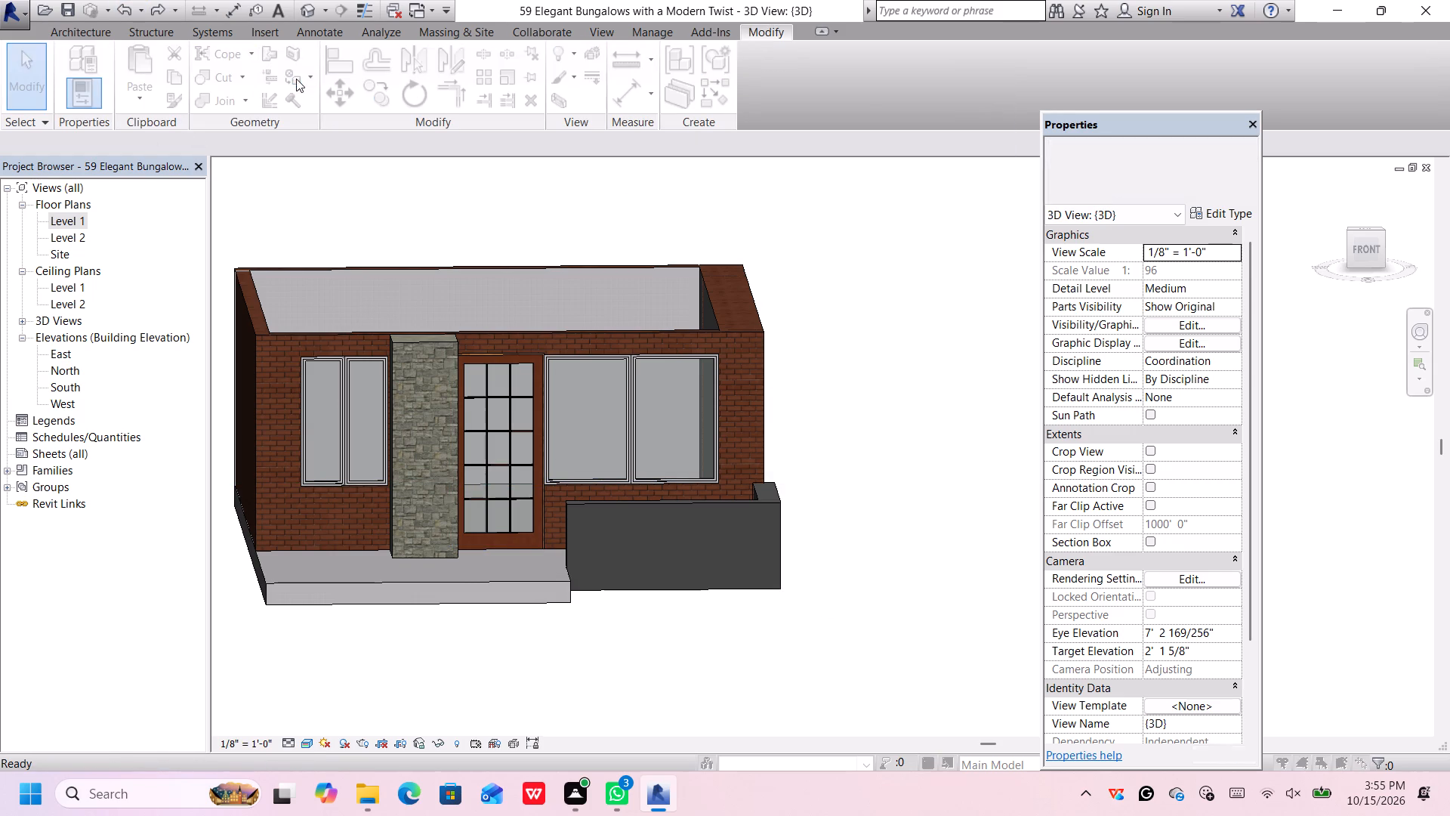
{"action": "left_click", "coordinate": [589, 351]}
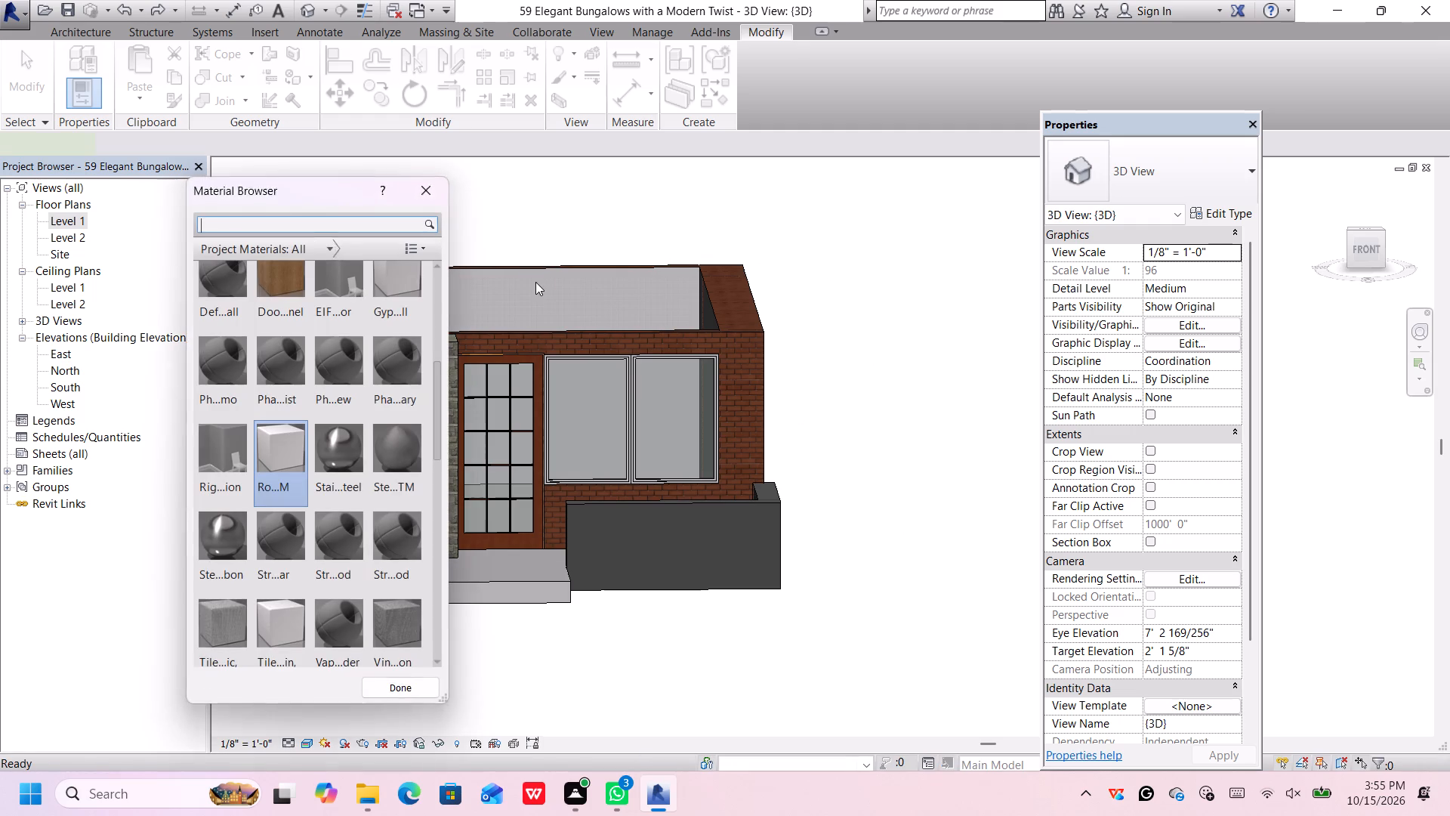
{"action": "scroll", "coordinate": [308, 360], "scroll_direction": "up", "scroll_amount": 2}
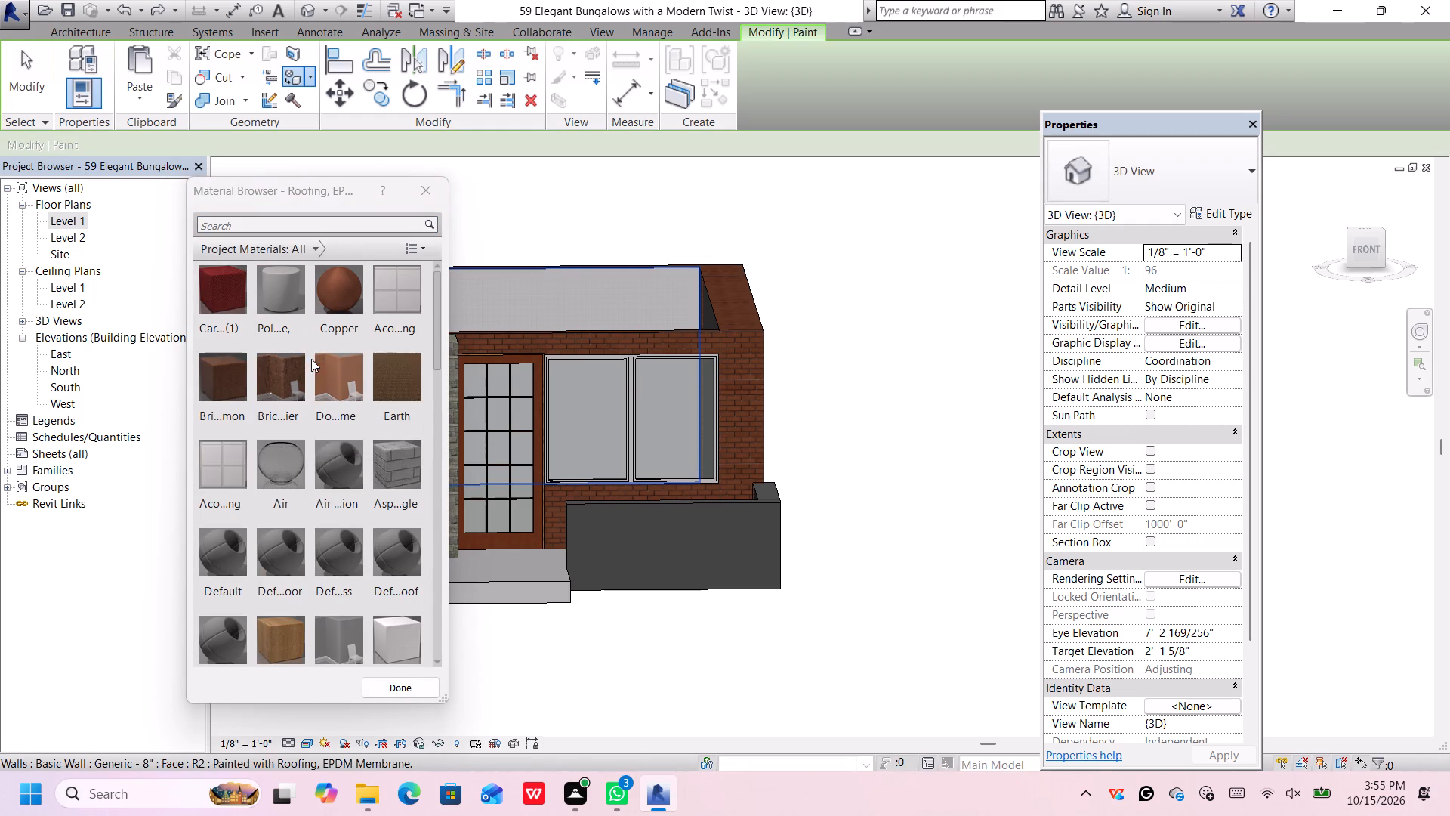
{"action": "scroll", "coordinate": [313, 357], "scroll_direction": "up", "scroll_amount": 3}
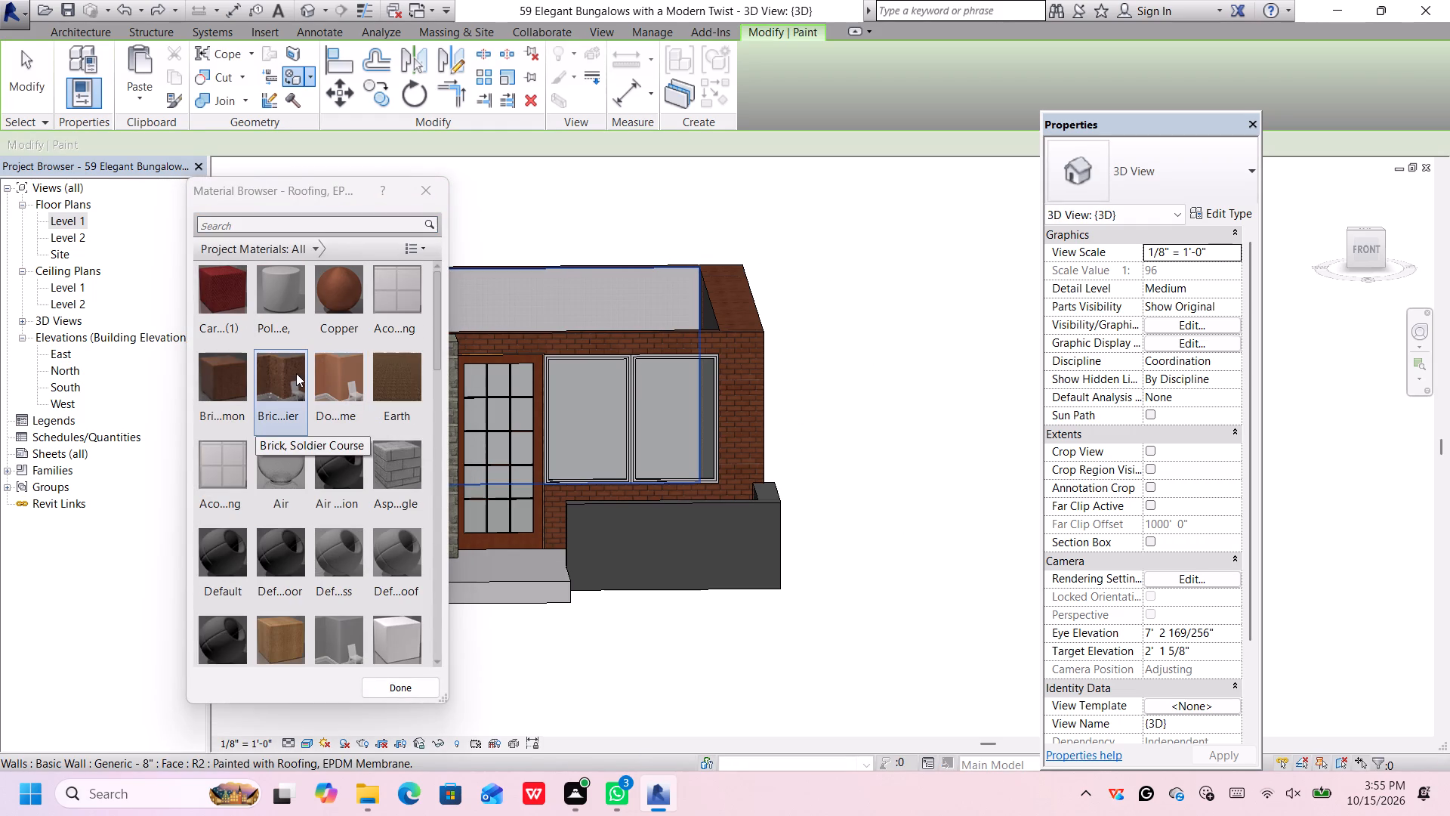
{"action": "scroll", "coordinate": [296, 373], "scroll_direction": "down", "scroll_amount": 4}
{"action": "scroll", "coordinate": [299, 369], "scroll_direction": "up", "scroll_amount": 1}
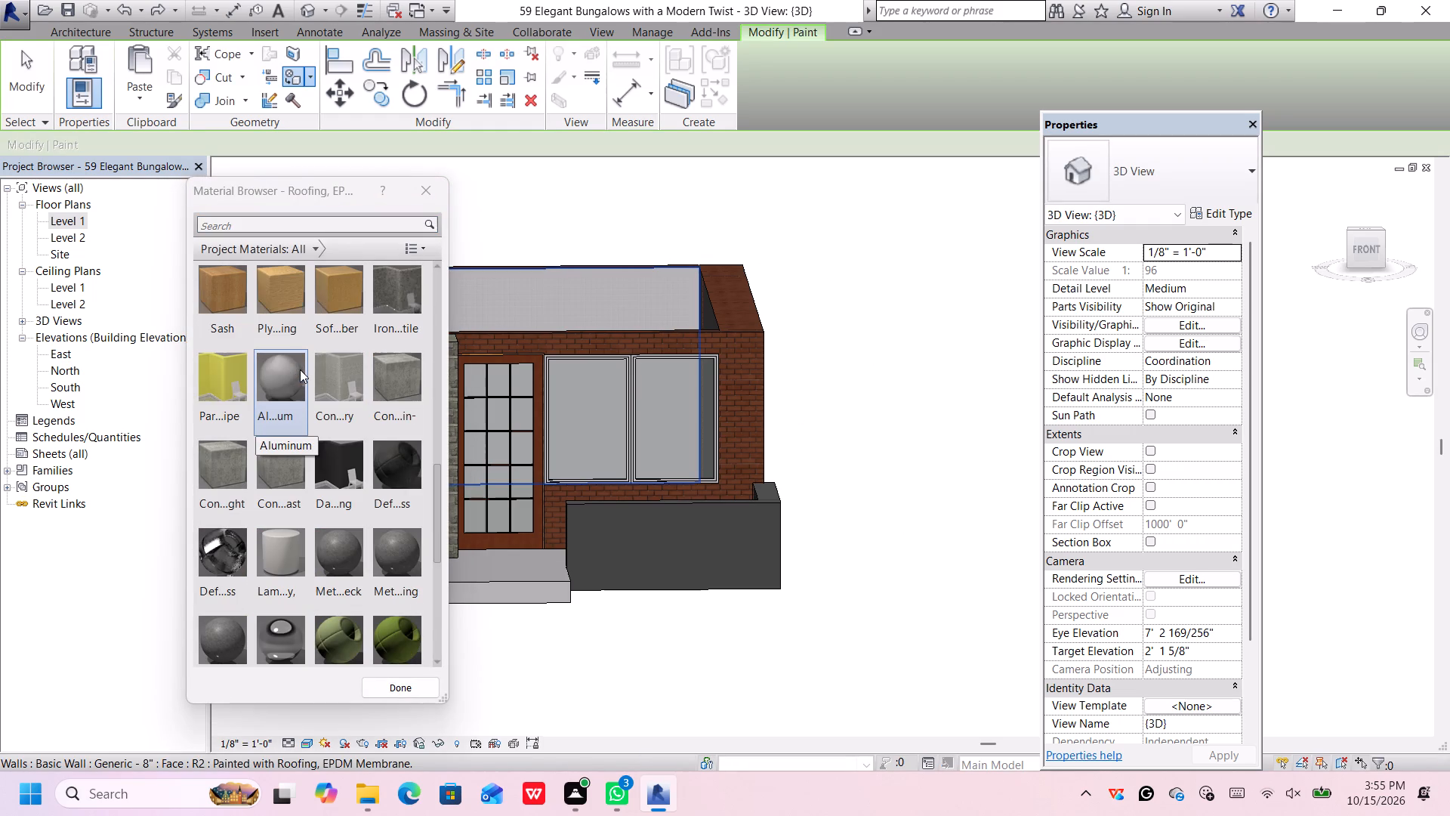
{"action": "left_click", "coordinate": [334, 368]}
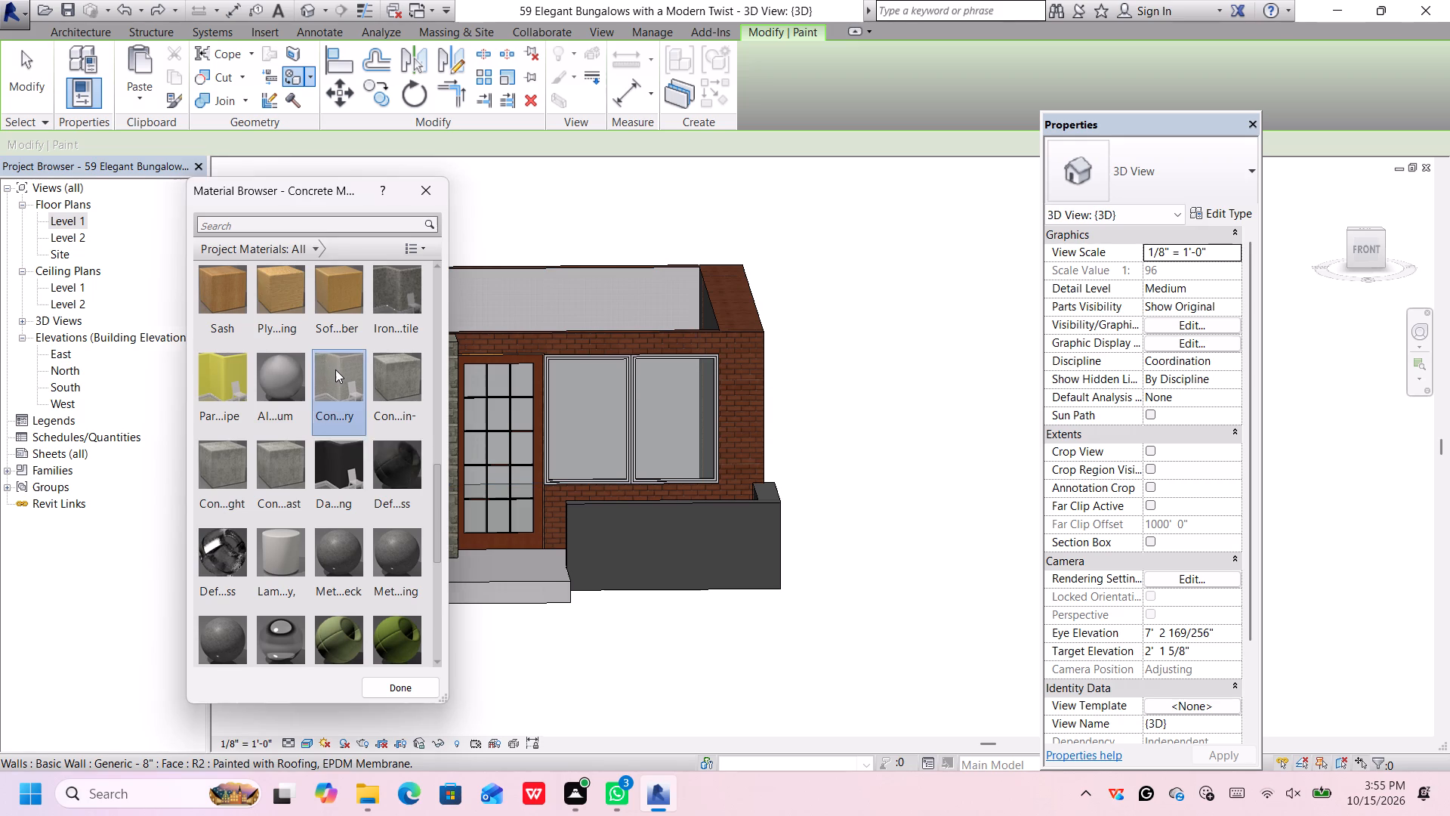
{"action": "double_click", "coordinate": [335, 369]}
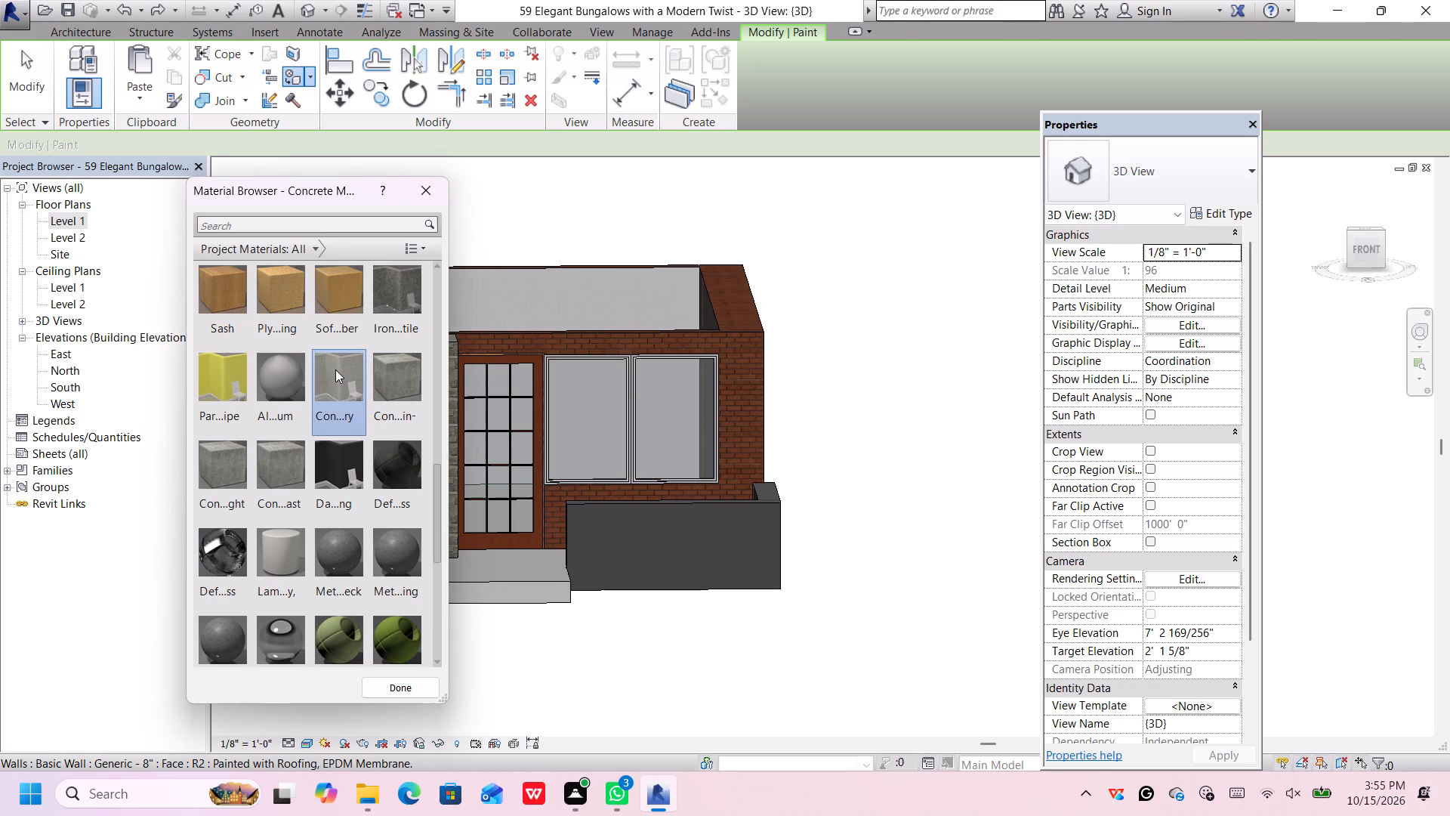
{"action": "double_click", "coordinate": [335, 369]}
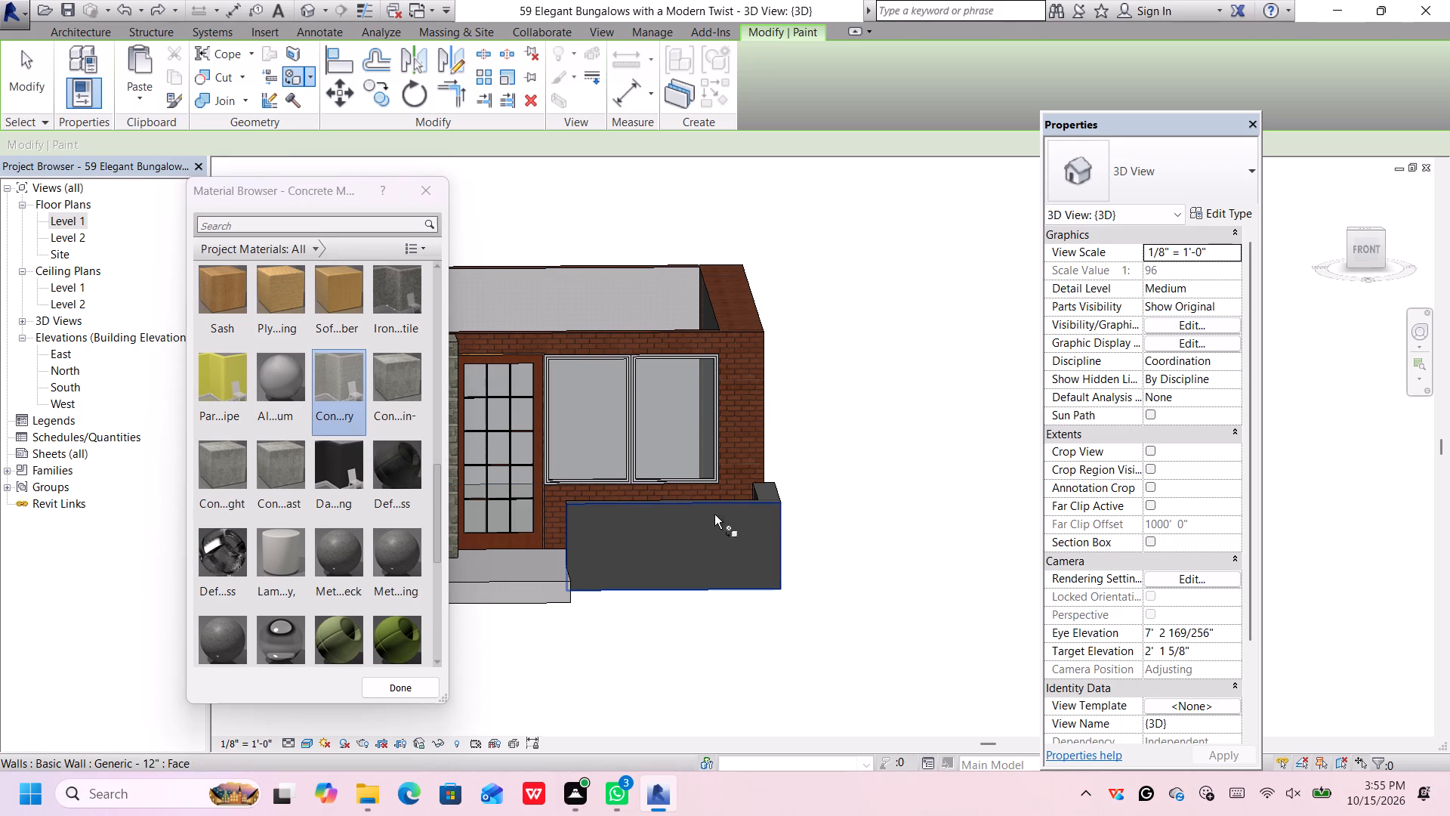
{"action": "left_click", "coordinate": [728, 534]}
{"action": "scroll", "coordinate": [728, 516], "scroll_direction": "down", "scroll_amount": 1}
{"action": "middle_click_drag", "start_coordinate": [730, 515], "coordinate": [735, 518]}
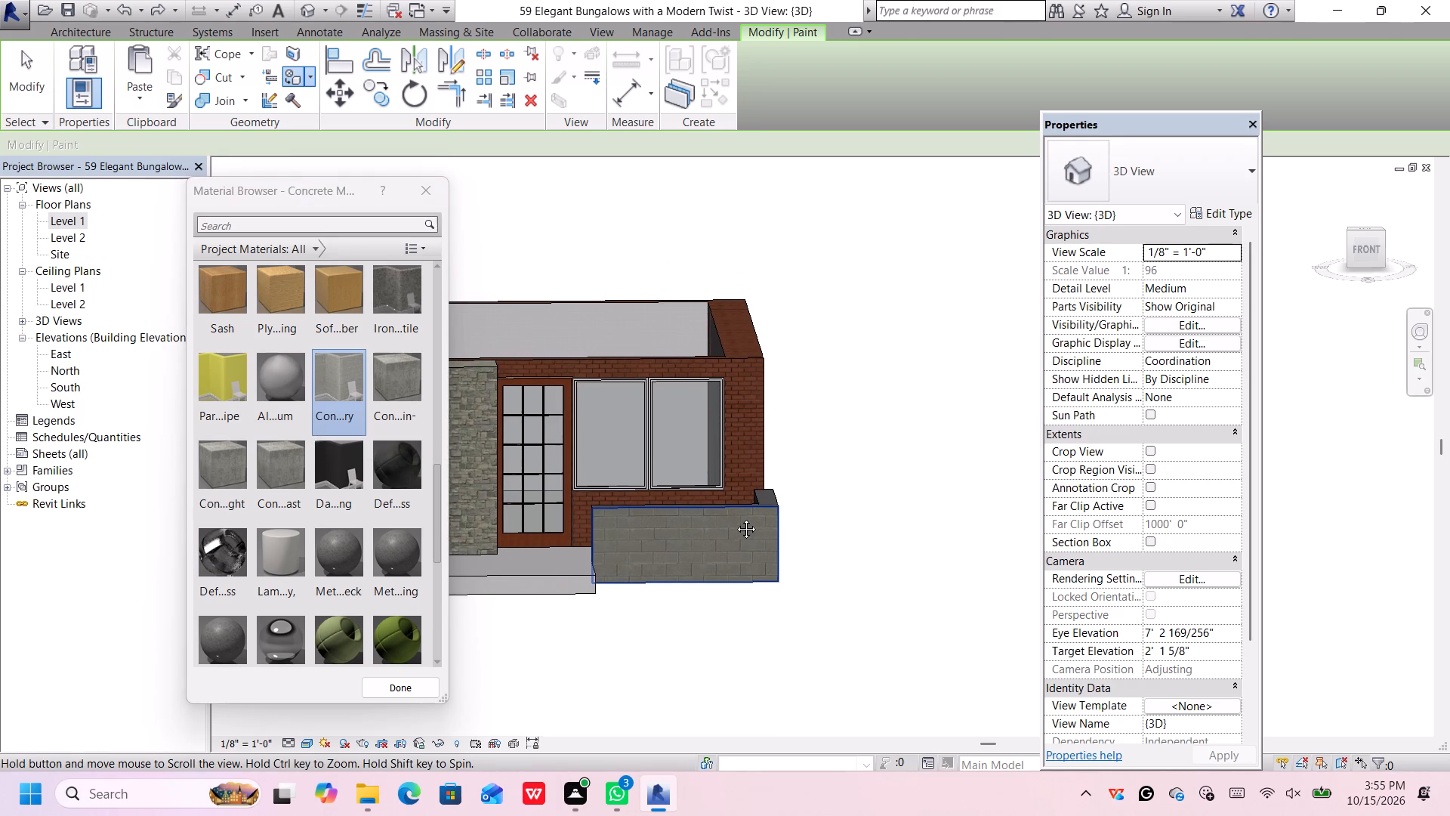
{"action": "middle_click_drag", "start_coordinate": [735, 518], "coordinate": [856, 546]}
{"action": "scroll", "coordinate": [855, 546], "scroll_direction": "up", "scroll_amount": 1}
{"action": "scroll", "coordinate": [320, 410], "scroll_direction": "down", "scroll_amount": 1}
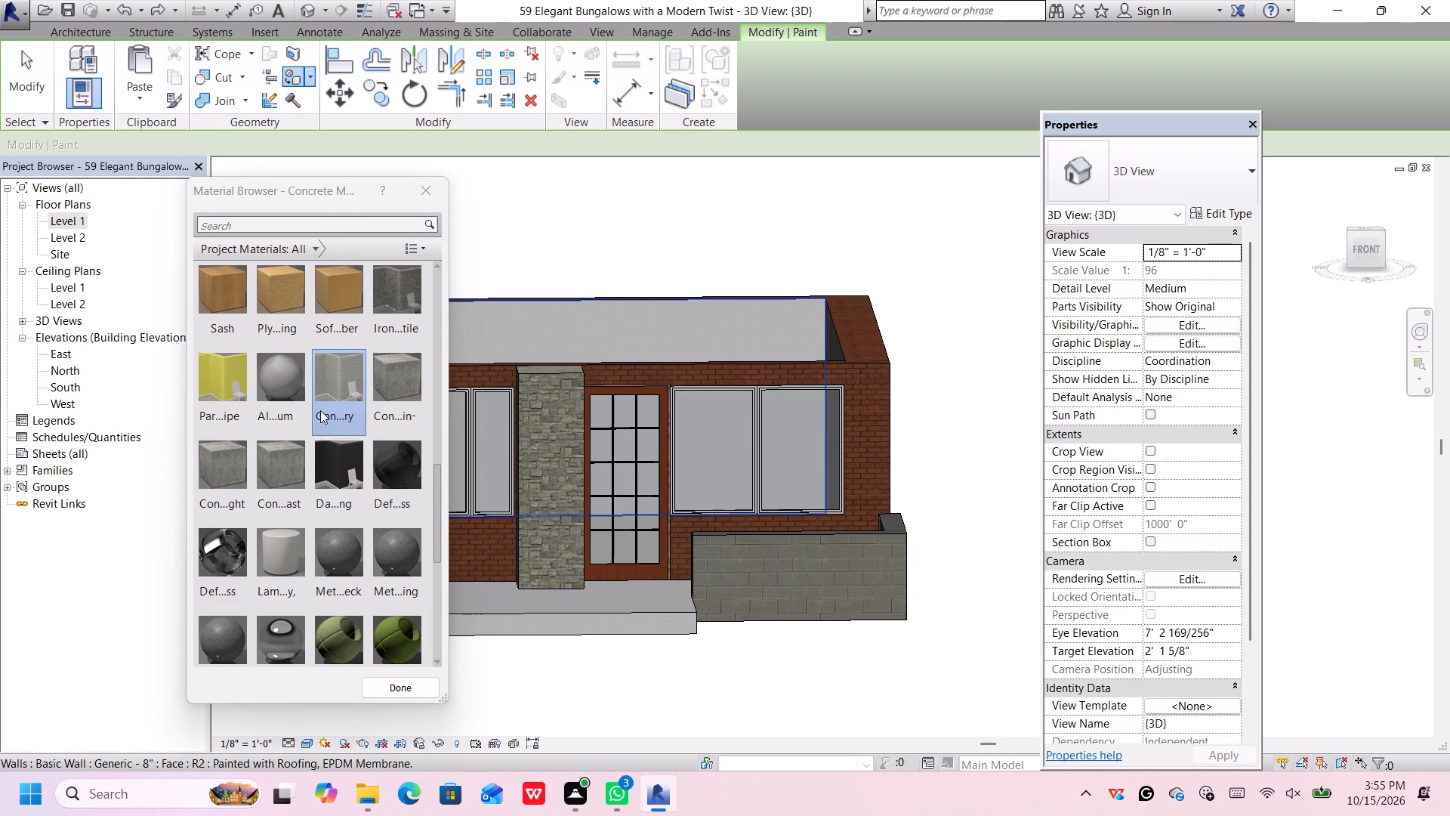
Paint the long low front porch wall's outer face and the short side wall's top with the Iron, Ductile material.
{"action": "scroll", "coordinate": [320, 410], "scroll_direction": "down", "scroll_amount": 2}
{"action": "scroll", "coordinate": [322, 410], "scroll_direction": "up", "scroll_amount": 4}
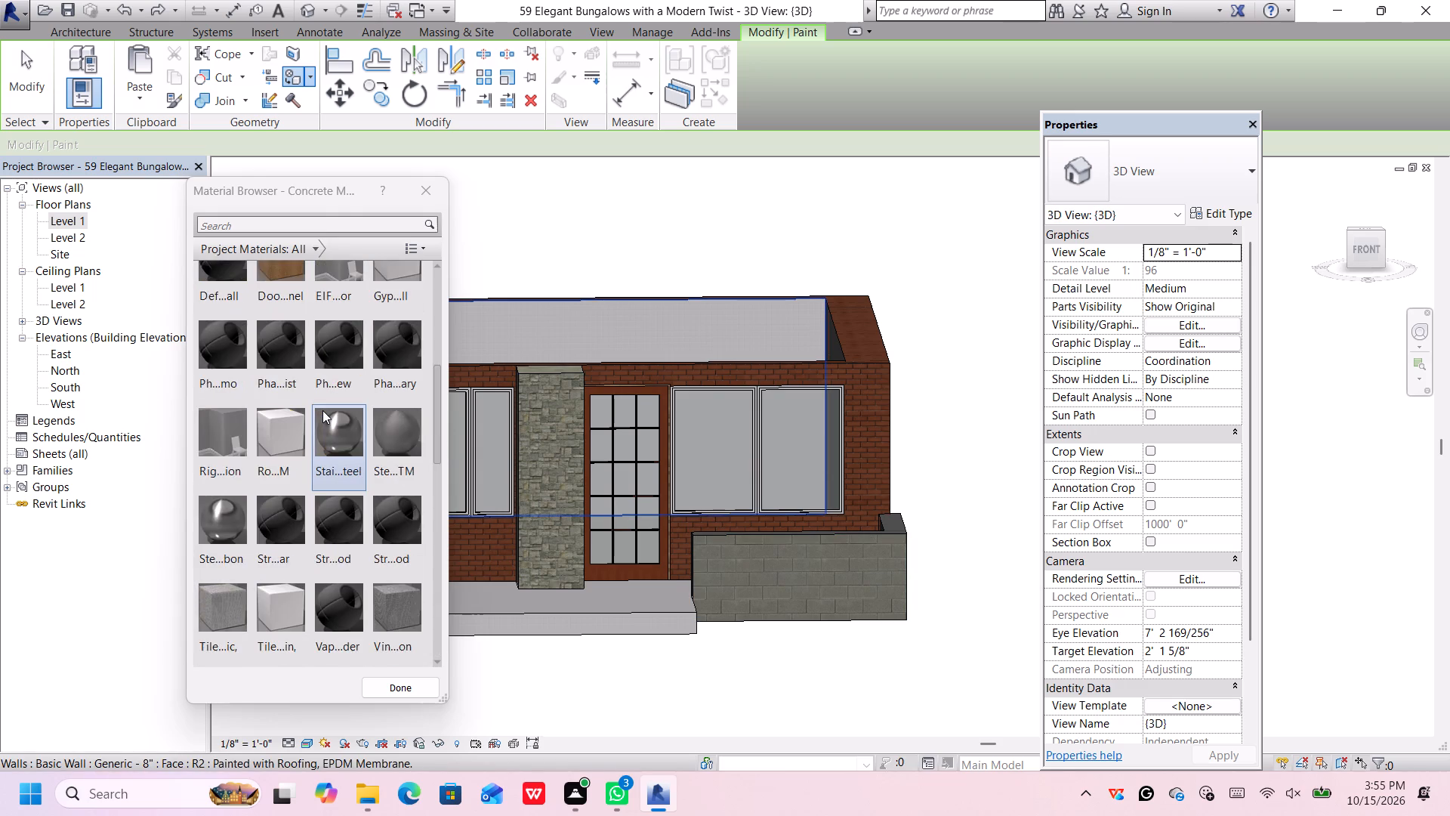
{"action": "scroll", "coordinate": [322, 410], "scroll_direction": "down", "scroll_amount": 2}
{"action": "double_click", "coordinate": [408, 438]}
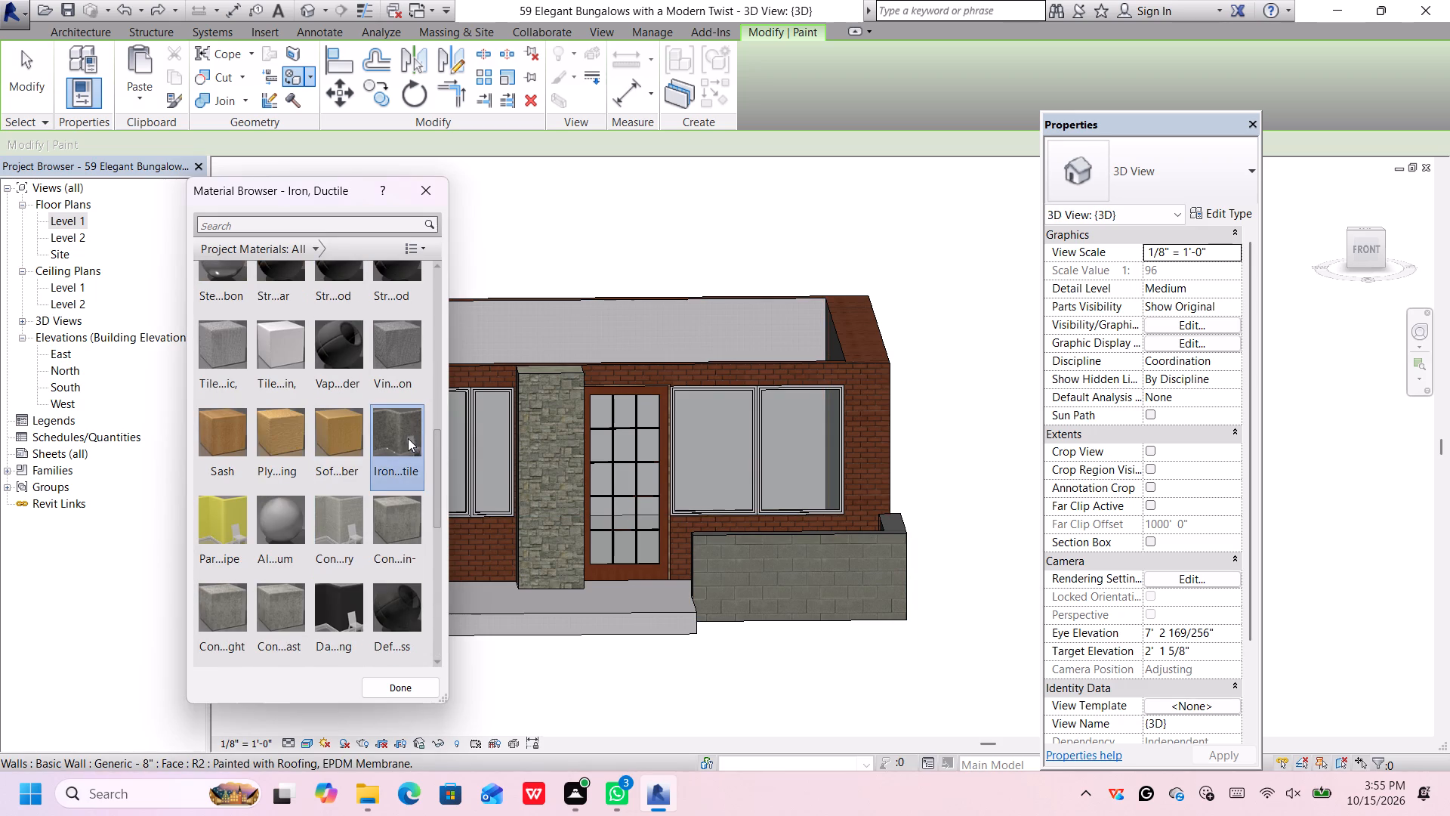
{"action": "left_click", "coordinate": [831, 577]}
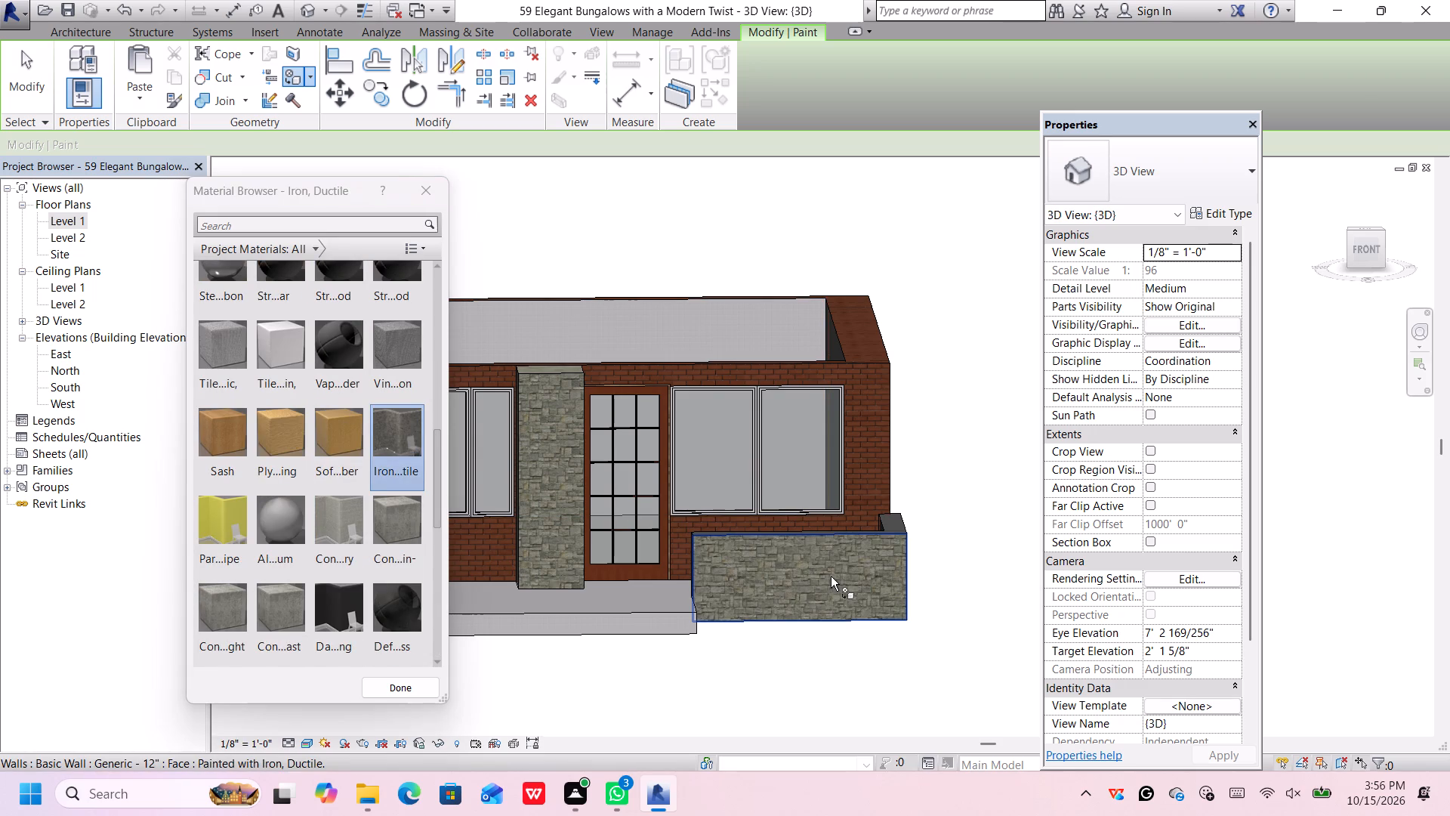
{"action": "left_click", "coordinate": [893, 523]}
Paint the porch's right outer side with Iron, Ductile, covering the front wall's corner end and the short side wall's outer face.
{"action": "scroll", "coordinate": [878, 532], "scroll_direction": "up", "scroll_amount": 5}
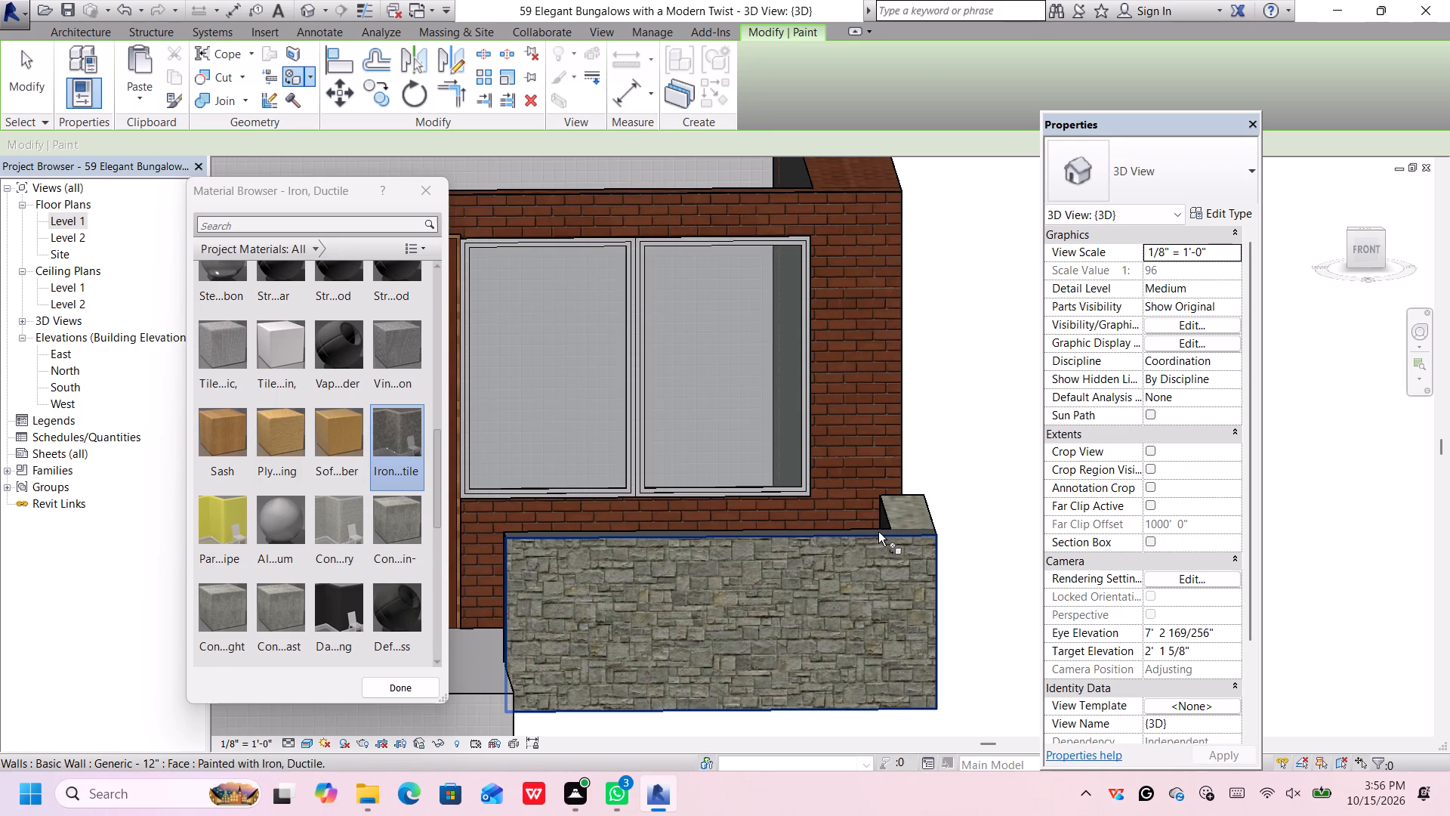
{"action": "scroll", "coordinate": [878, 532], "scroll_direction": "down", "scroll_amount": 1}
{"action": "middle_click", "coordinate": [879, 532], "text": "shift"}
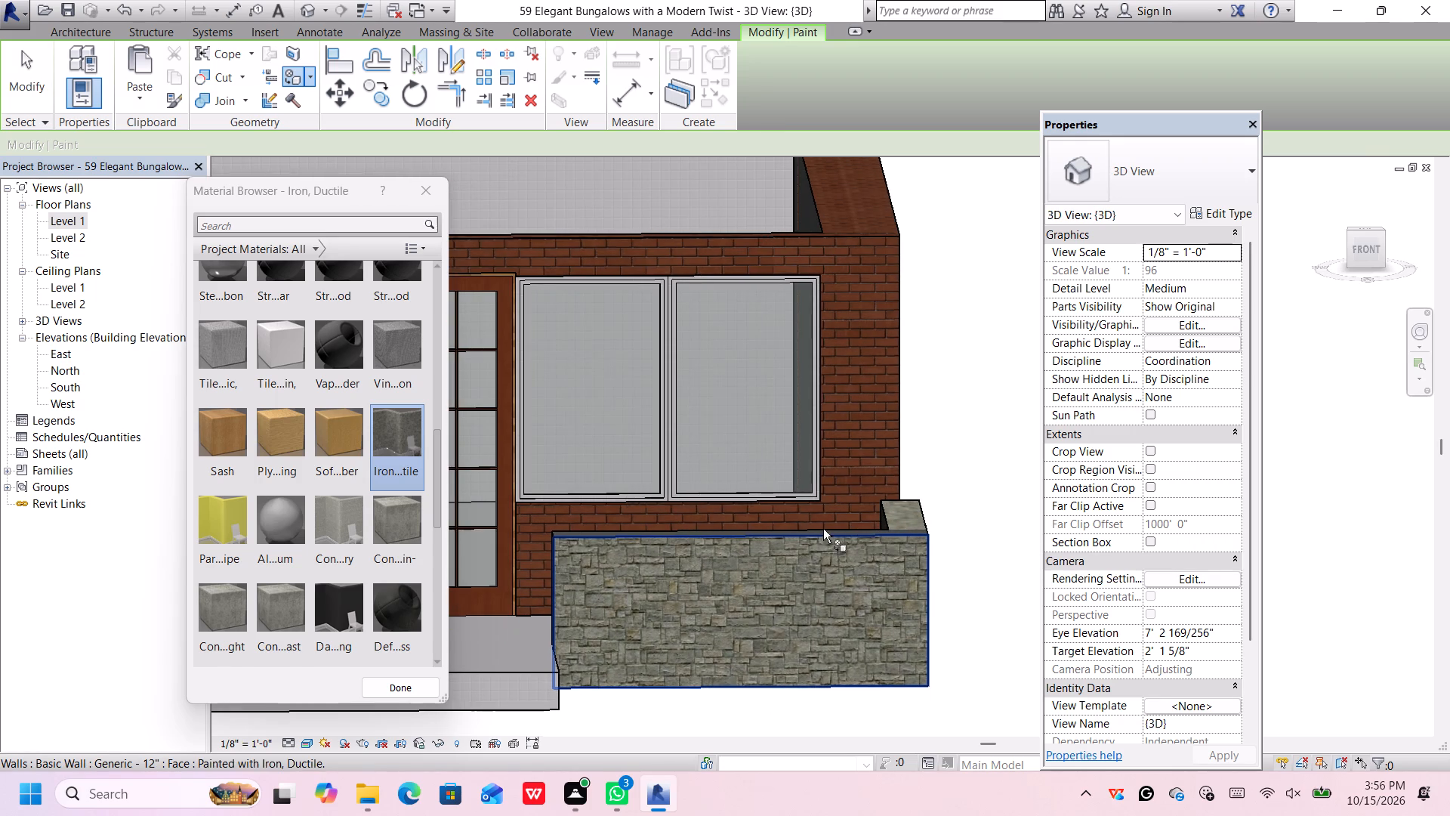
{"action": "middle_click_drag", "start_coordinate": [803, 529], "coordinate": [649, 503], "text": "shift"}
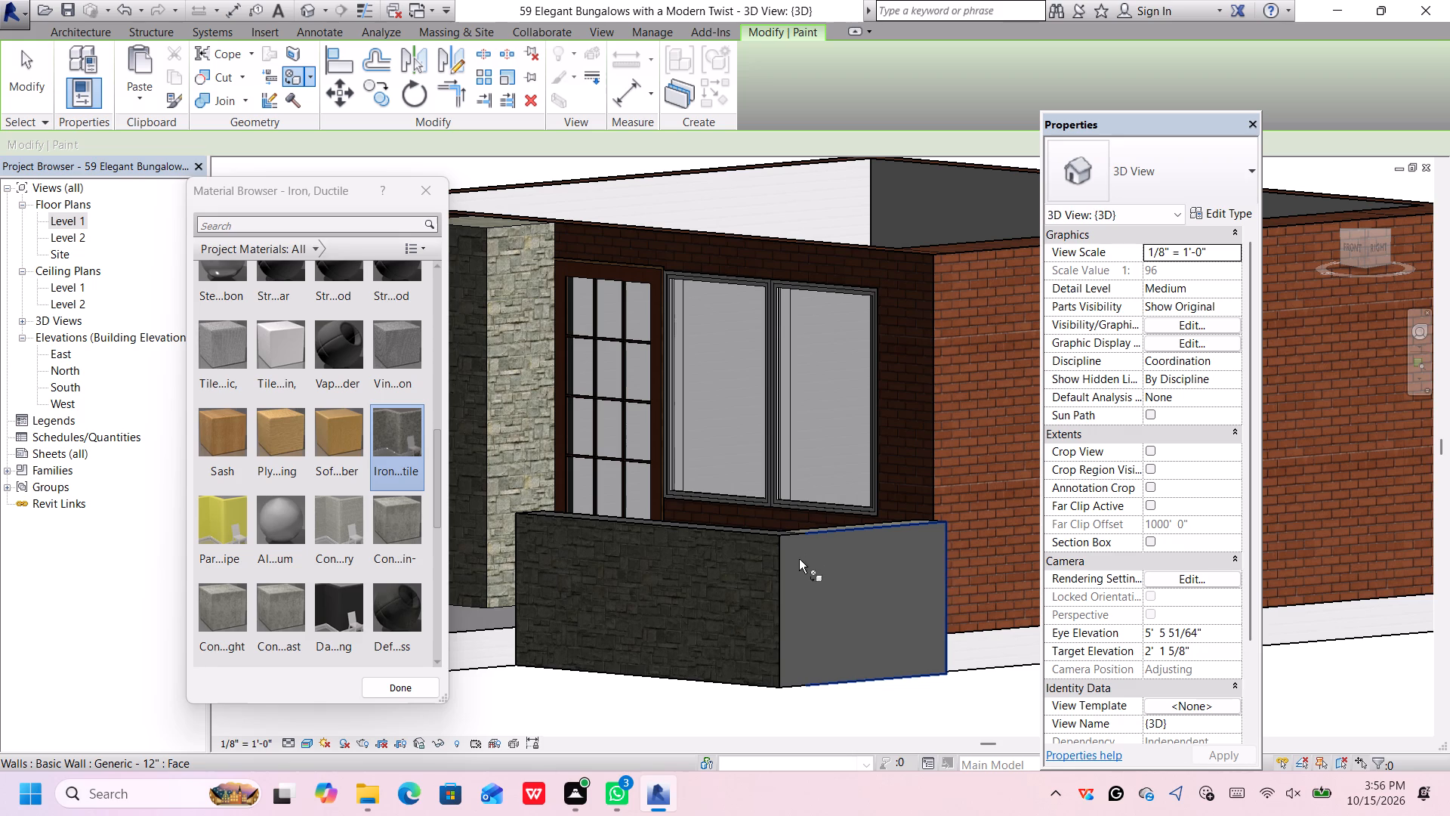
{"action": "left_click", "coordinate": [802, 558]}
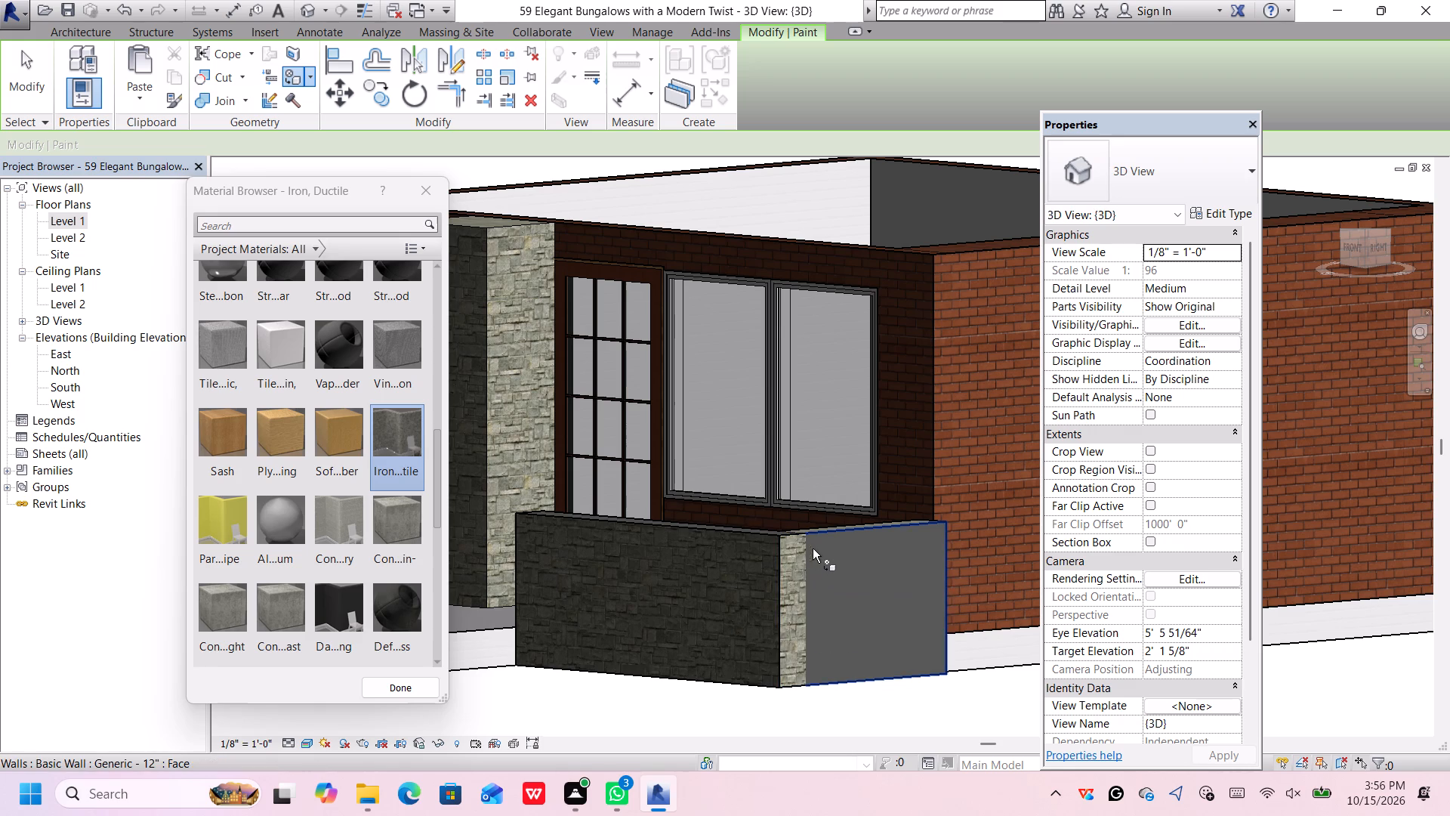
{"action": "left_click", "coordinate": [829, 537]}
Paint the long low front porch wall's top and its free end beside the entrance with Iron, Ductile.
{"action": "scroll", "coordinate": [754, 534], "scroll_direction": "down", "scroll_amount": 1}
{"action": "middle_click_drag", "start_coordinate": [756, 536], "coordinate": [763, 546]}
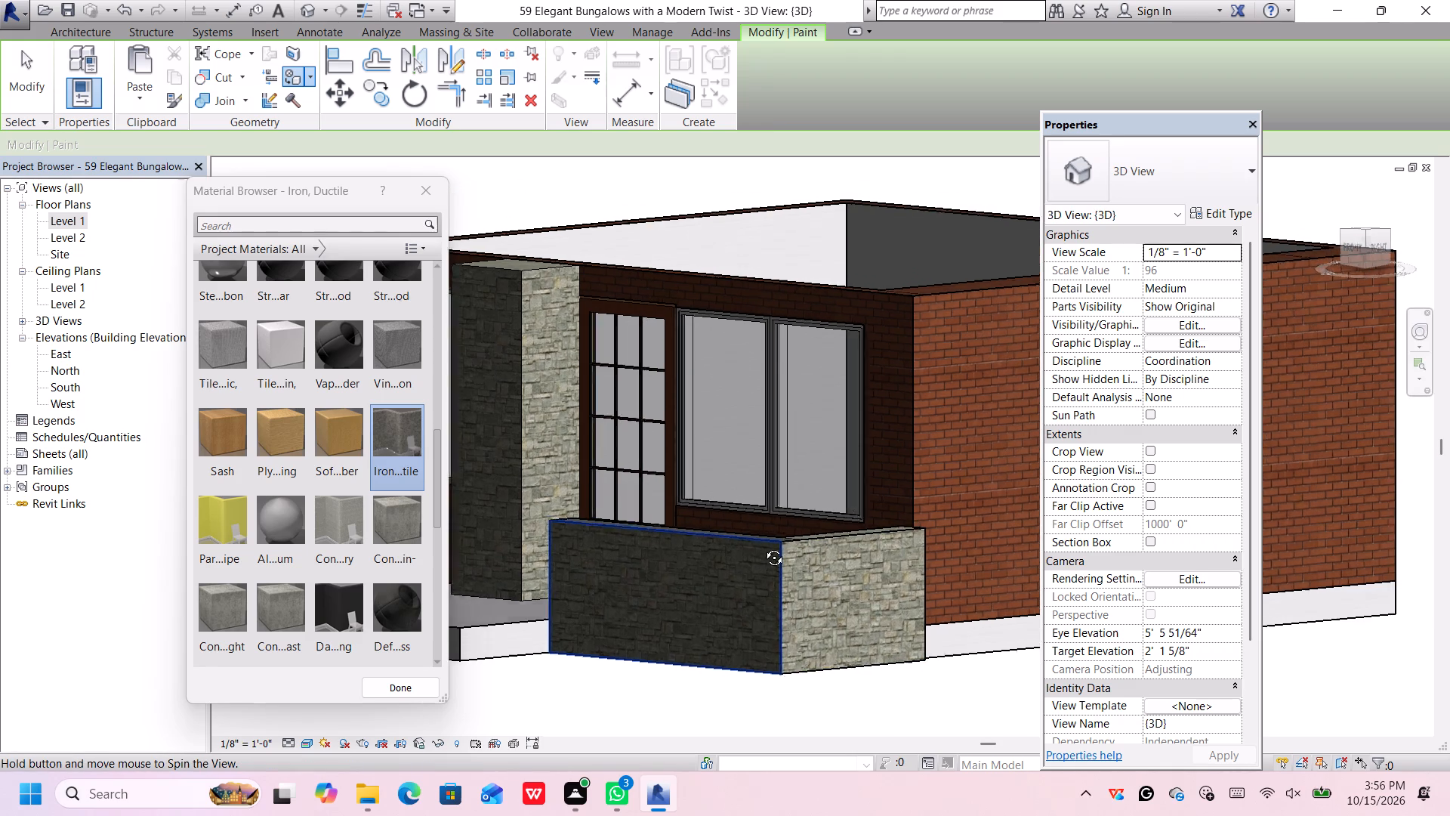
{"action": "middle_click_drag", "start_coordinate": [763, 546], "coordinate": [831, 741]}
{"action": "left_click", "coordinate": [804, 601]}
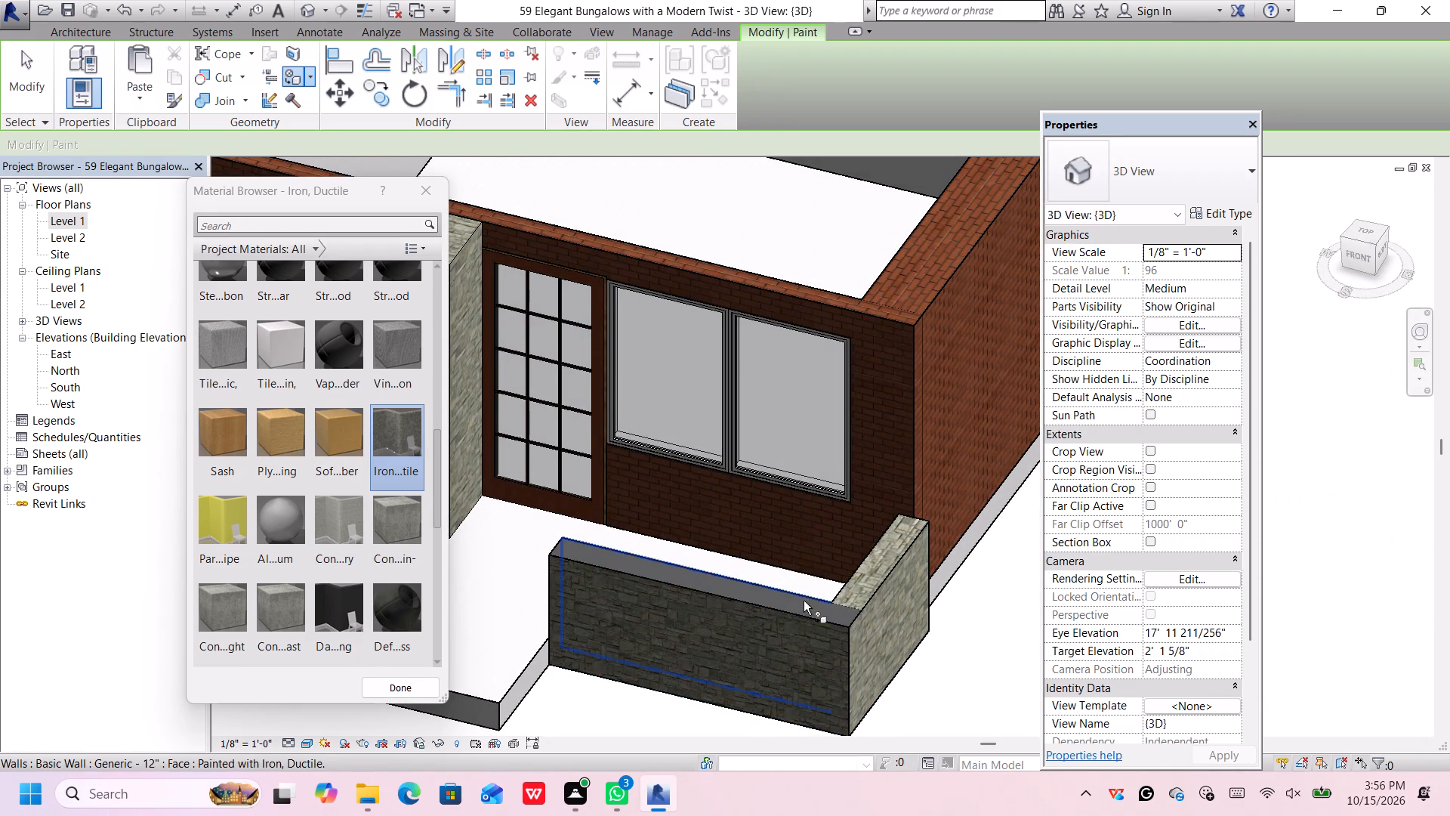
{"action": "left_click", "coordinate": [786, 603]}
{"action": "scroll", "coordinate": [785, 601], "scroll_direction": "down", "scroll_amount": 4}
{"action": "middle_click_drag", "start_coordinate": [741, 604], "coordinate": [742, 604]}
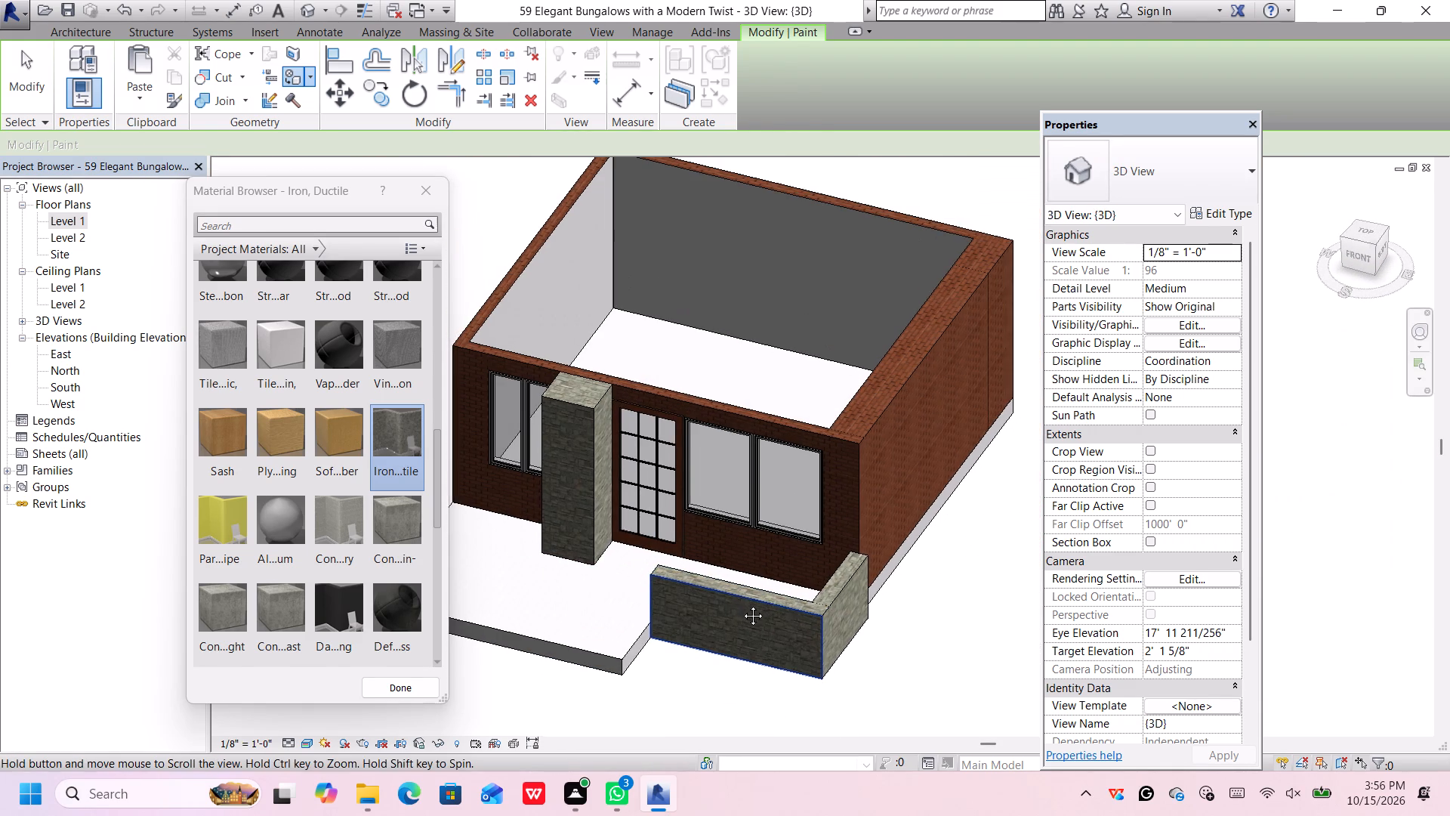
{"action": "middle_click_drag", "start_coordinate": [742, 604], "coordinate": [998, 542]}
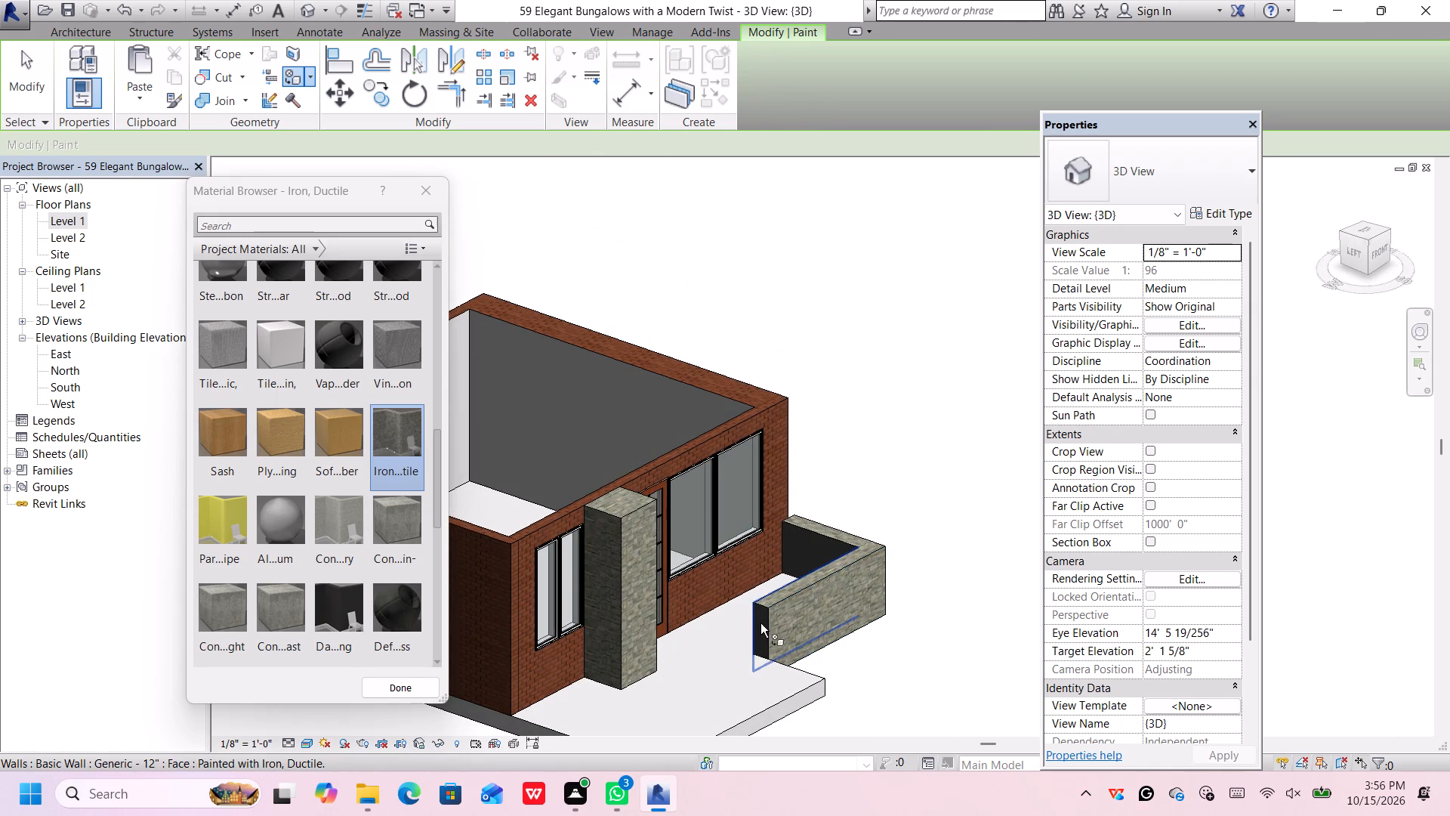
{"action": "scroll", "coordinate": [757, 610], "scroll_direction": "up", "scroll_amount": 6}
{"action": "scroll", "coordinate": [760, 612], "scroll_direction": "down", "scroll_amount": 2}
{"action": "left_click", "coordinate": [760, 609]}
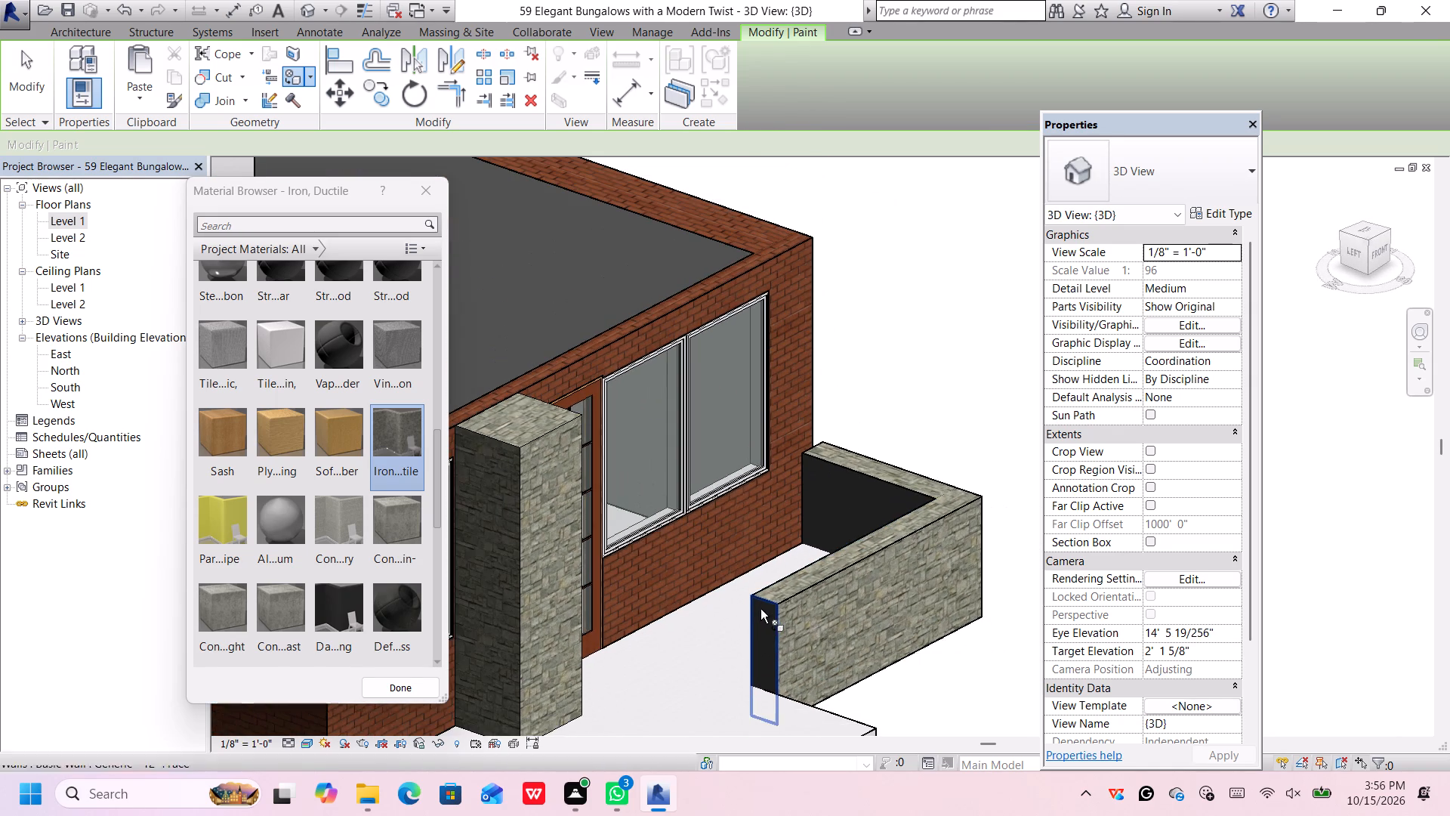
Examine the stone finish on the low porch walls from the front and from above.
{"action": "scroll", "coordinate": [774, 602], "scroll_direction": "down", "scroll_amount": 7}
{"action": "scroll", "coordinate": [883, 578], "scroll_direction": "down", "scroll_amount": 3}
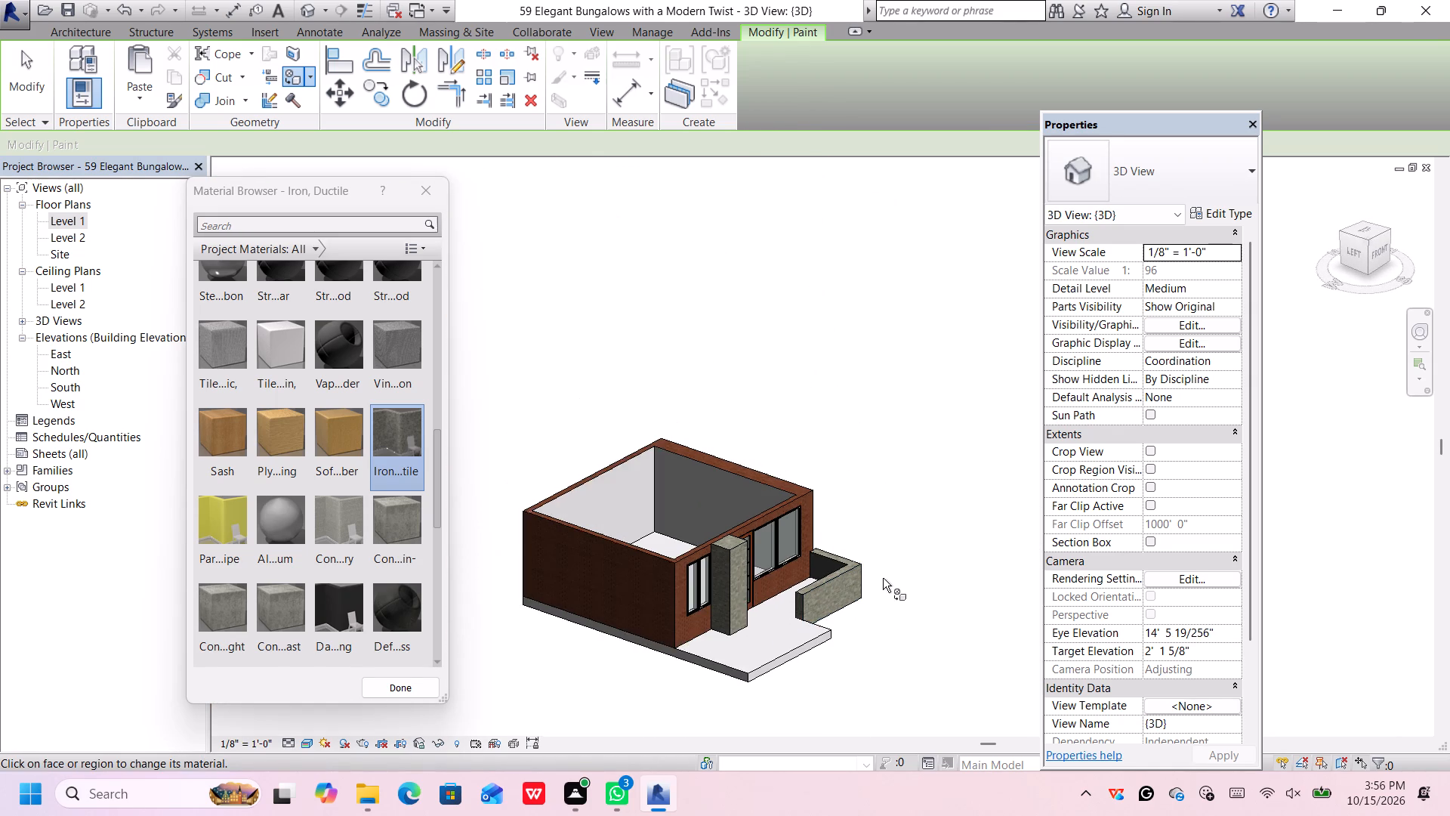
{"action": "scroll", "coordinate": [885, 583], "scroll_direction": "up", "scroll_amount": 2}
{"action": "middle_click", "coordinate": [889, 588]}
{"action": "middle_click_drag", "start_coordinate": [890, 592], "coordinate": [754, 529], "text": "shift"}
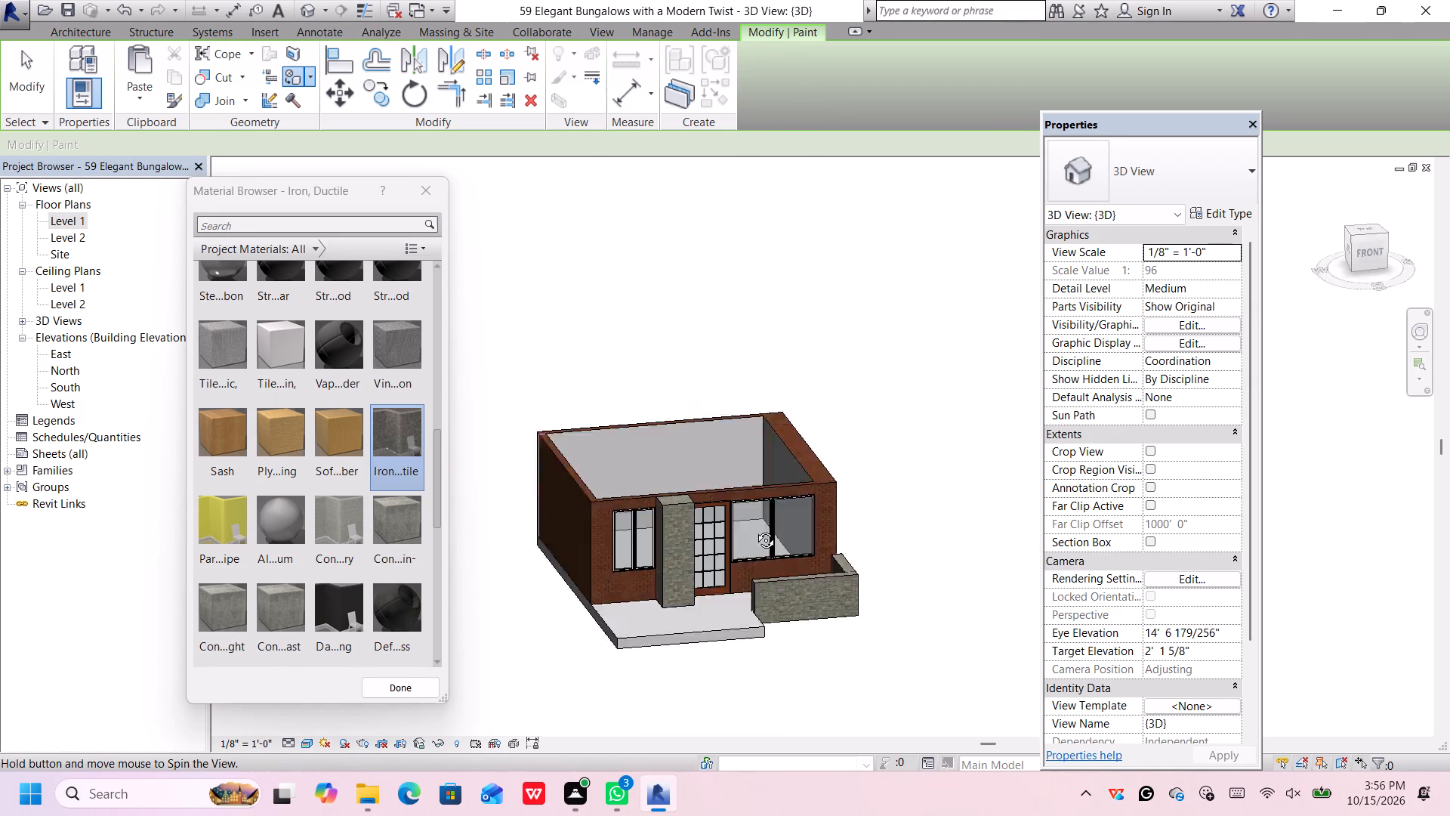
{"action": "middle_click_drag", "start_coordinate": [754, 529], "coordinate": [765, 654], "text": "shift"}
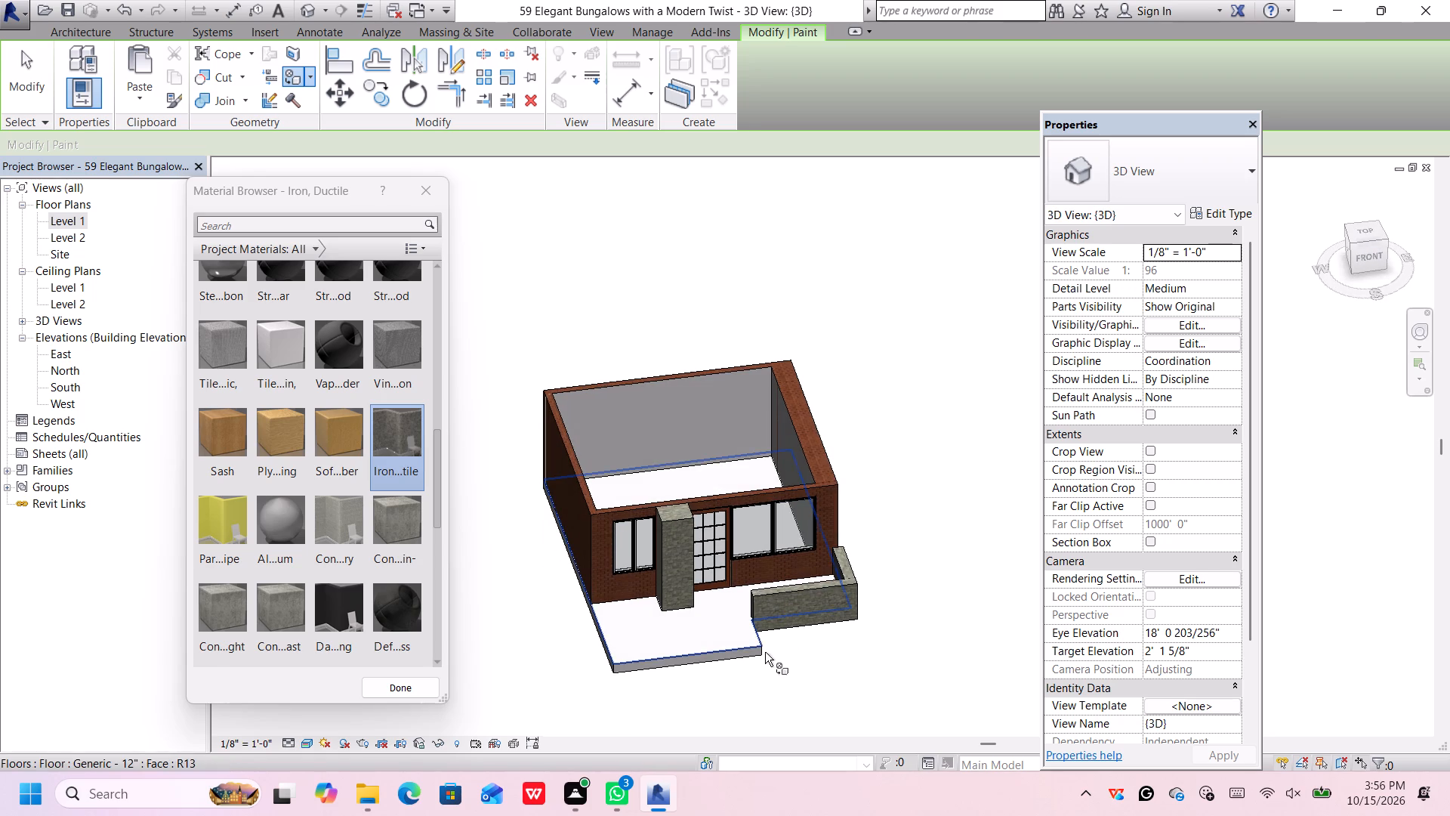
{"action": "key", "text": "v"}
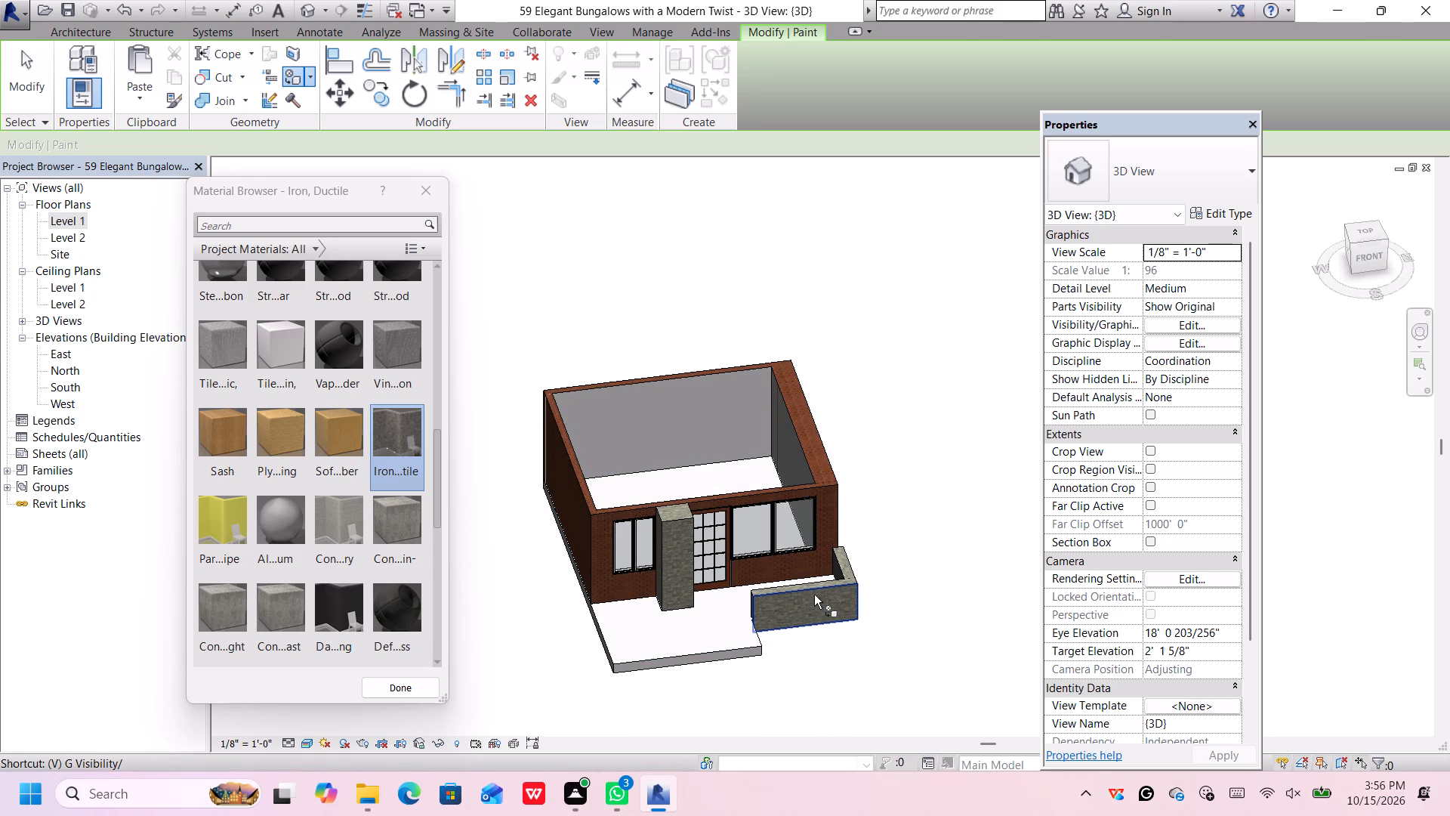
{"action": "scroll", "coordinate": [817, 594], "scroll_direction": "up", "scroll_amount": 5}
{"action": "key", "text": "space"}
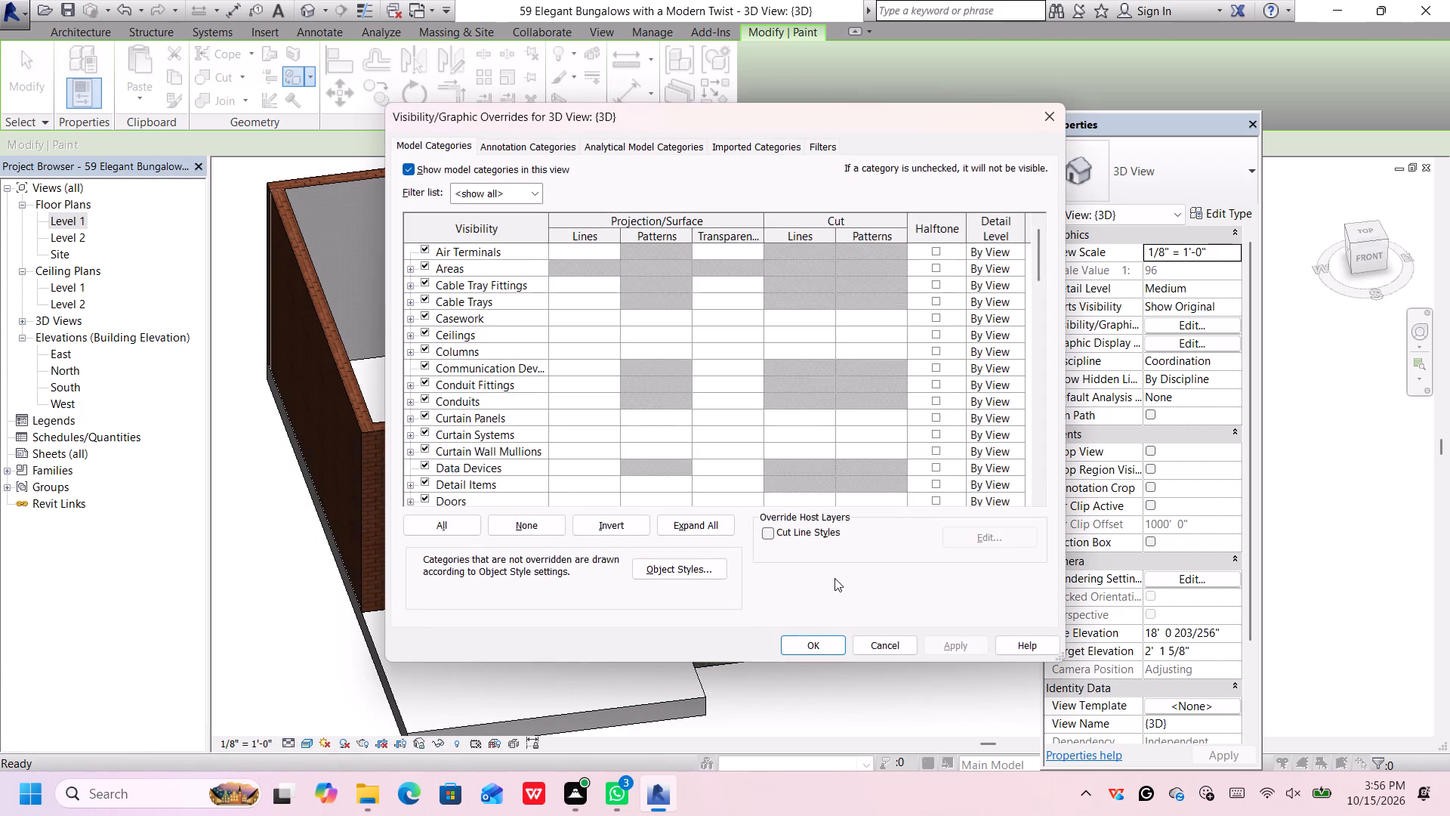
{"action": "left_click", "coordinate": [1051, 119]}
{"action": "scroll", "coordinate": [888, 522], "scroll_direction": "up", "scroll_amount": 4}
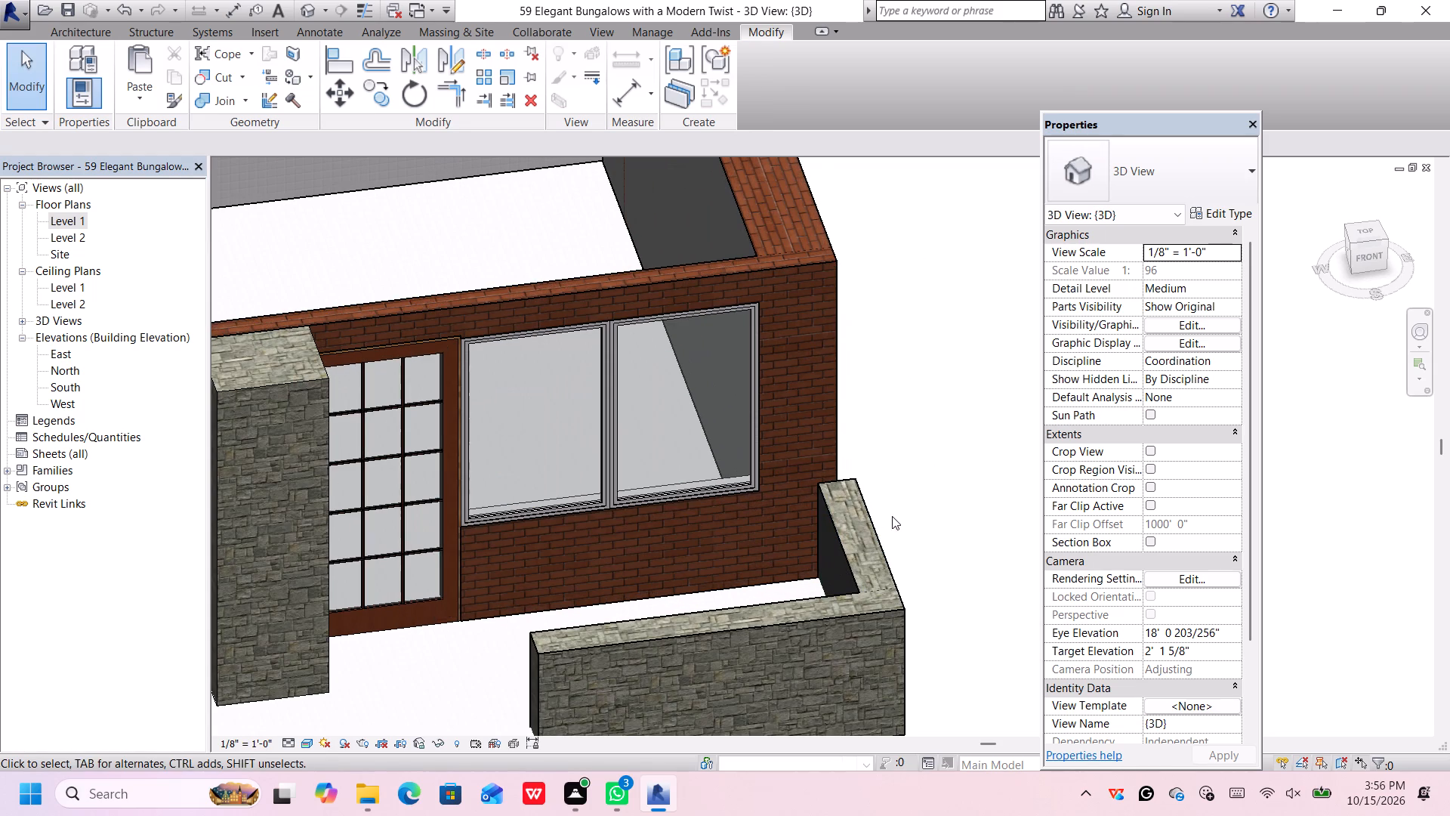
{"action": "scroll", "coordinate": [924, 484], "scroll_direction": "down", "scroll_amount": 4}
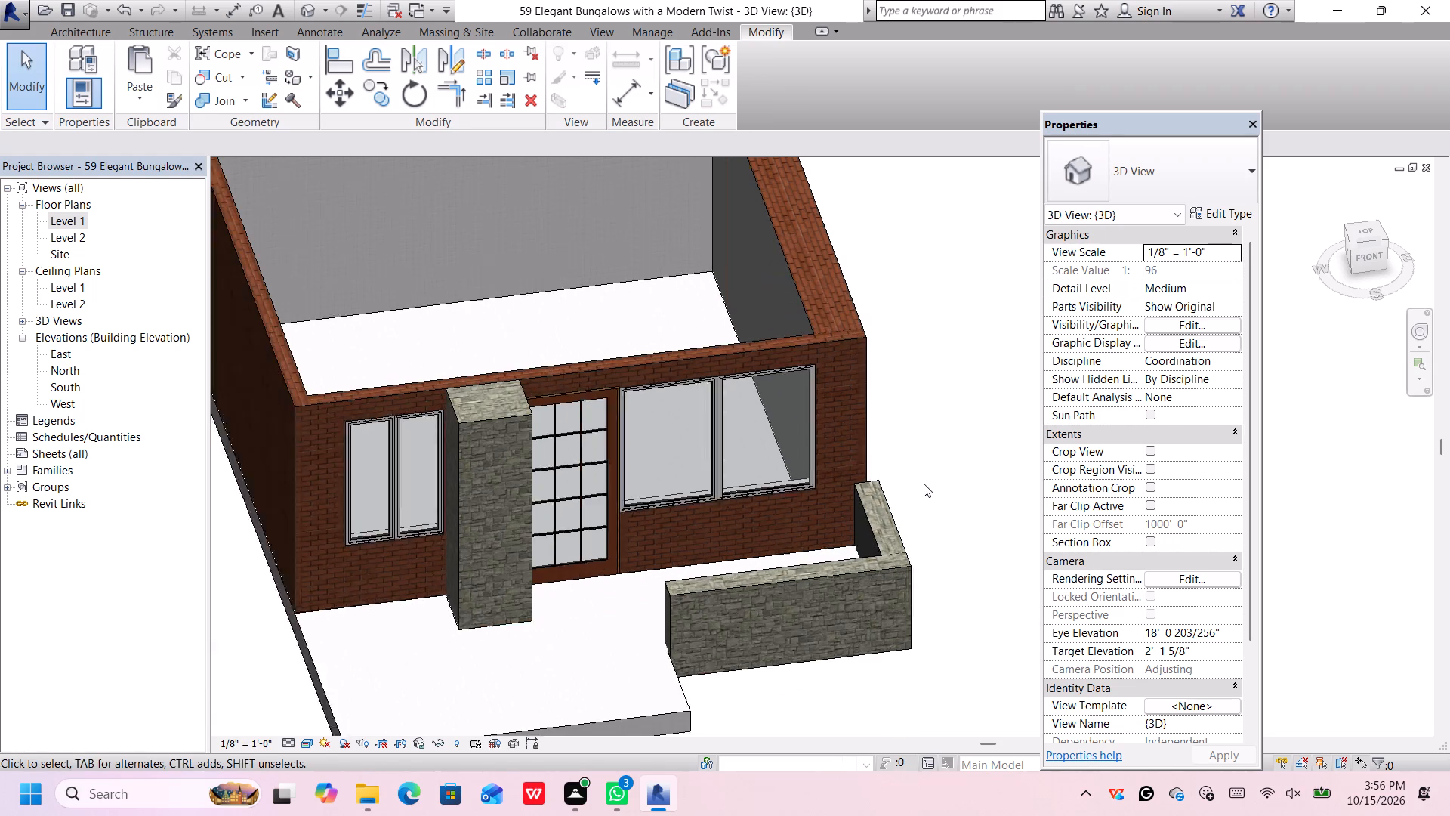
{"action": "scroll", "coordinate": [924, 484], "scroll_direction": "down", "scroll_amount": 1}
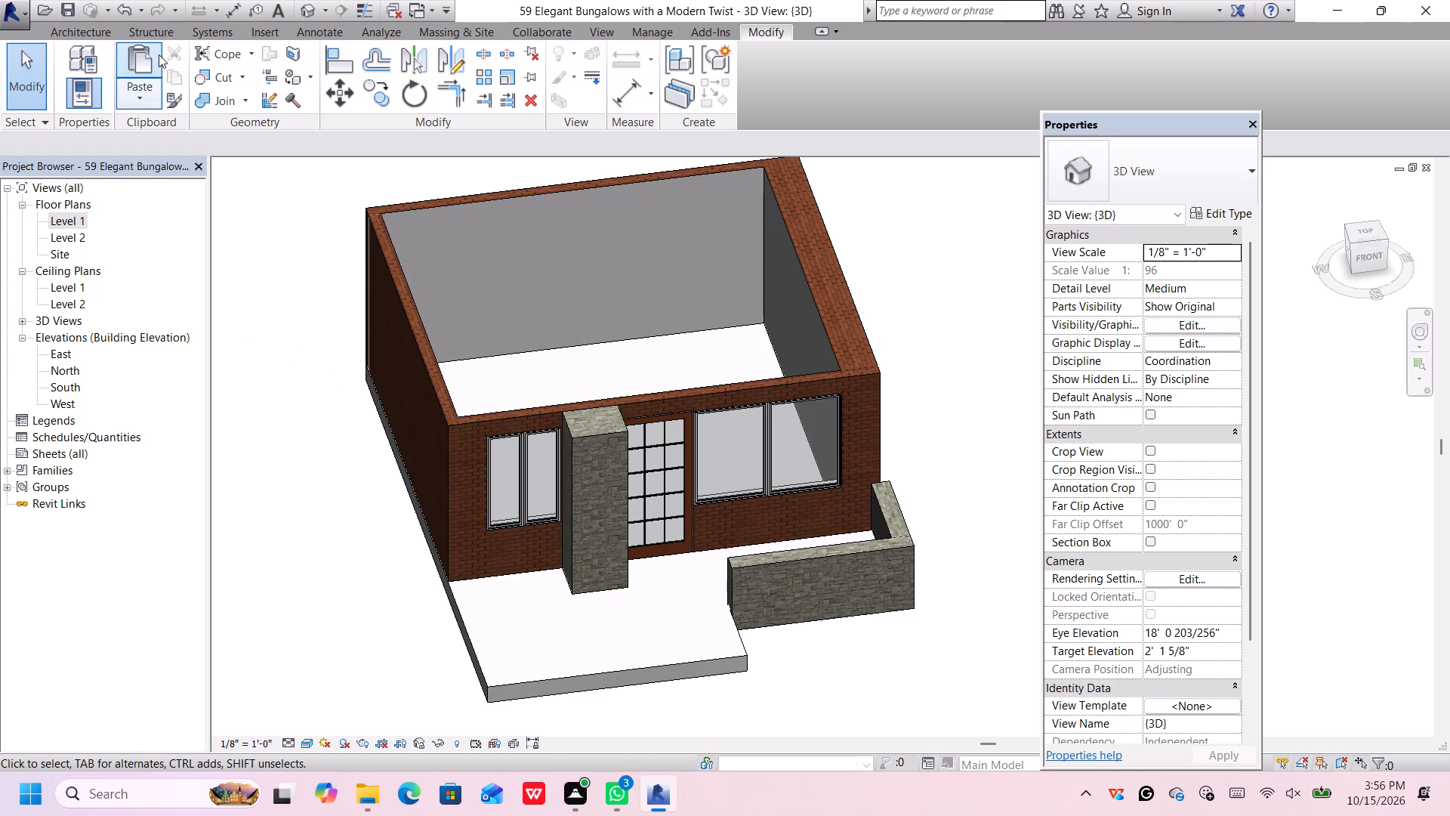
Start a new Level 1 floor in the top view and set its height offset to 3' 0".
{"action": "left_click", "coordinate": [79, 35]}
{"action": "left_click", "coordinate": [432, 60]}
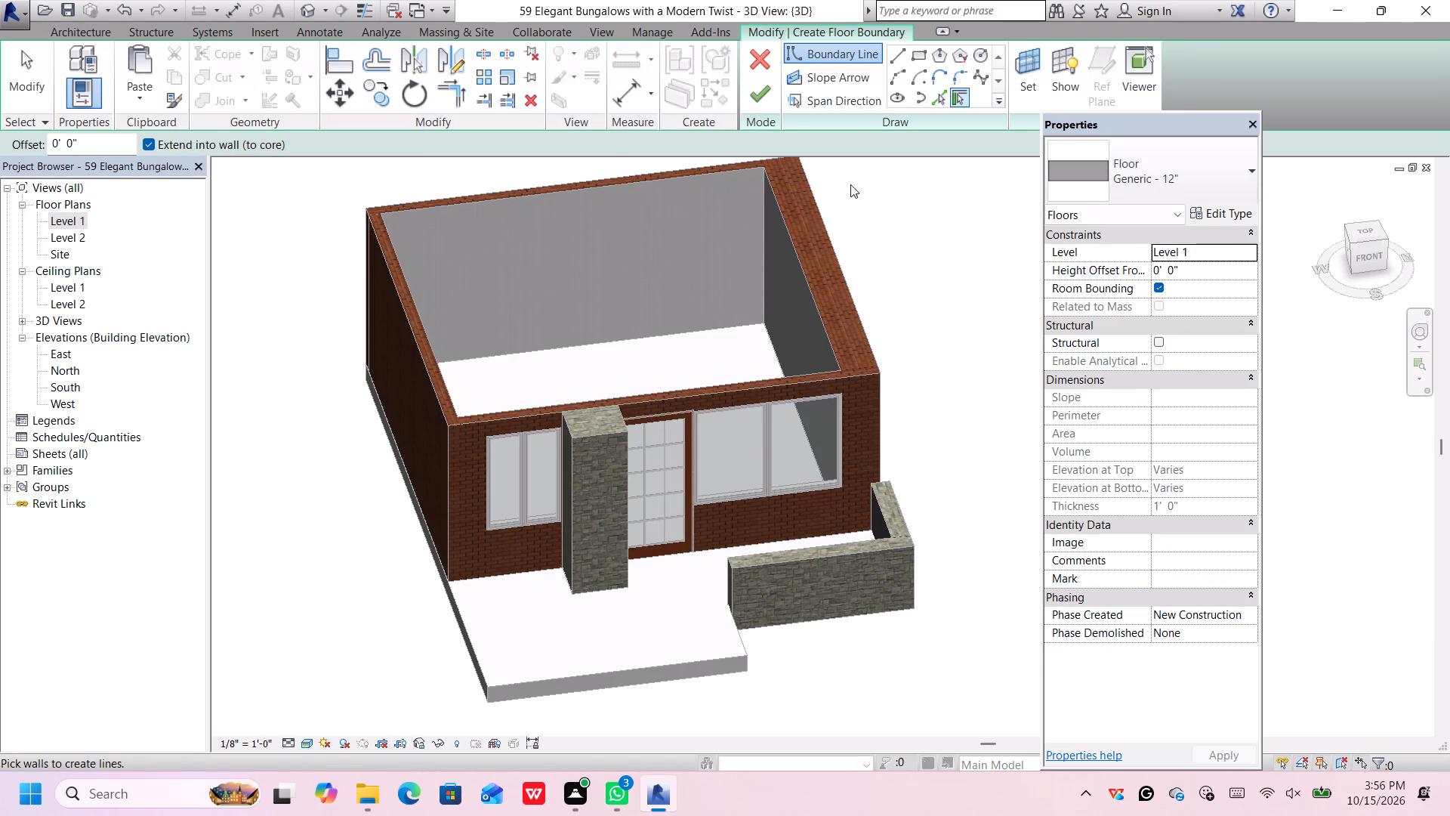
{"action": "left_click", "coordinate": [1364, 229]}
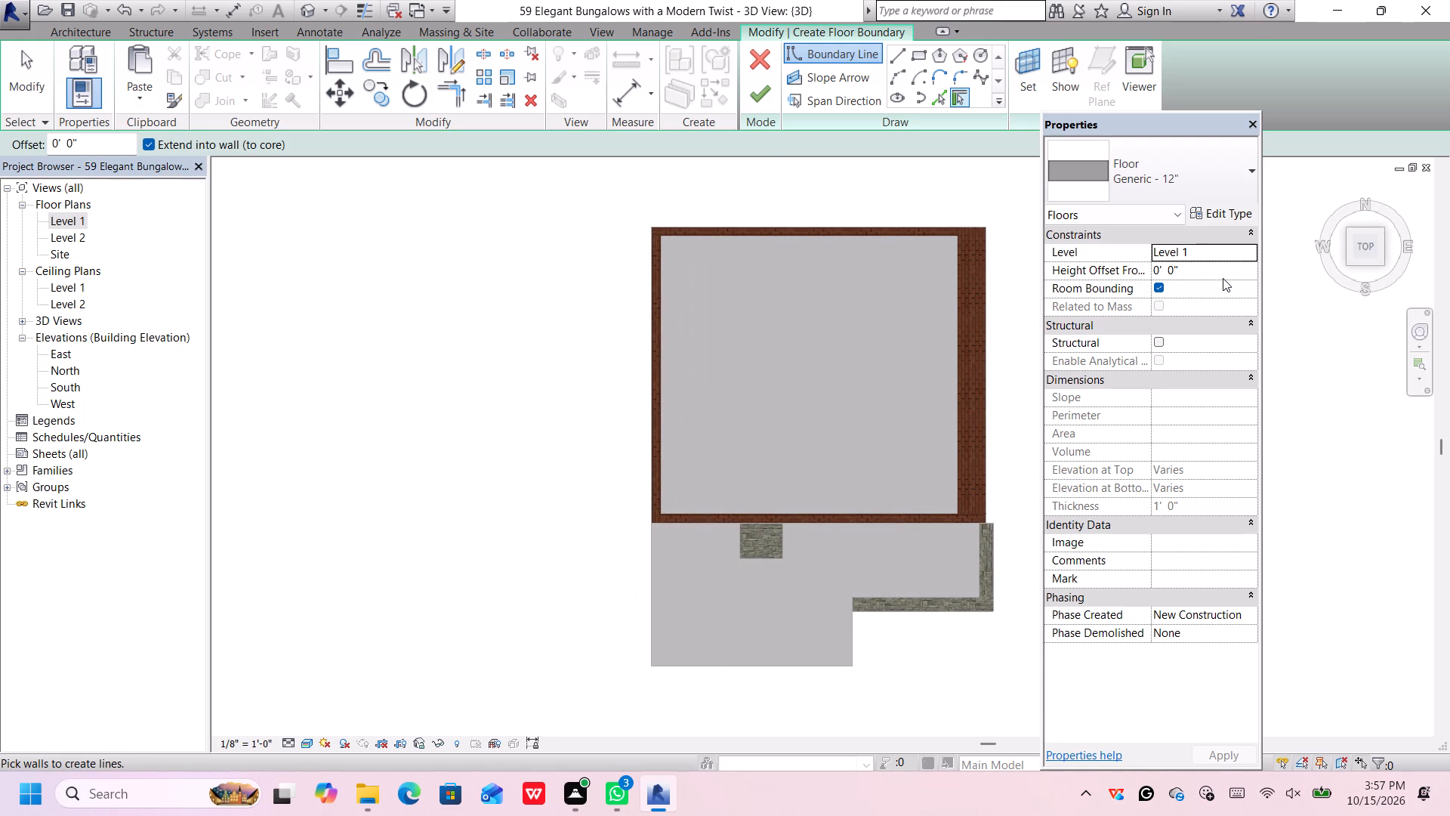
{"action": "left_click", "coordinate": [1222, 275]}
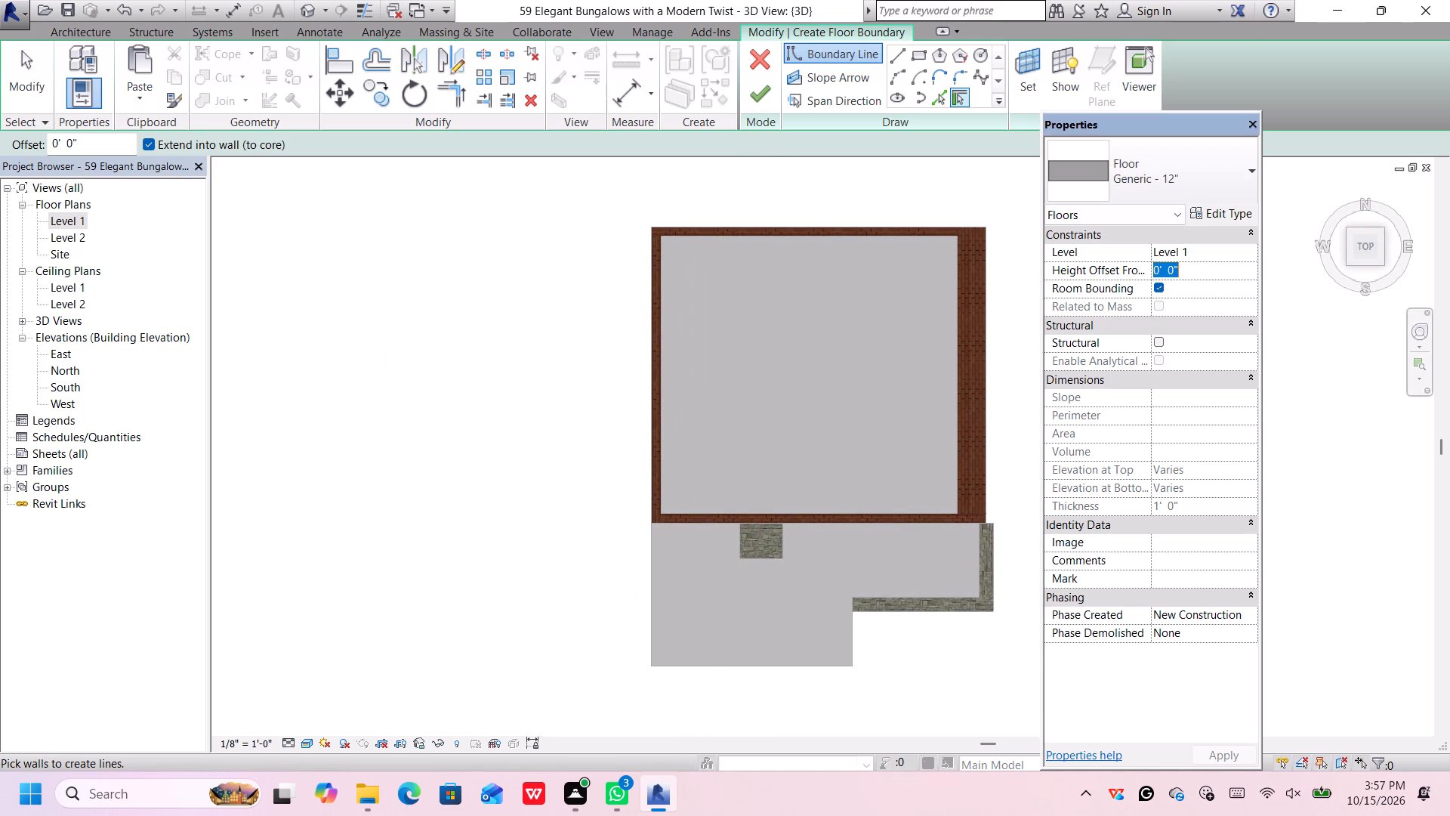
{"action": "key", "text": "BackSpace"}
{"action": "key", "text": "3"}
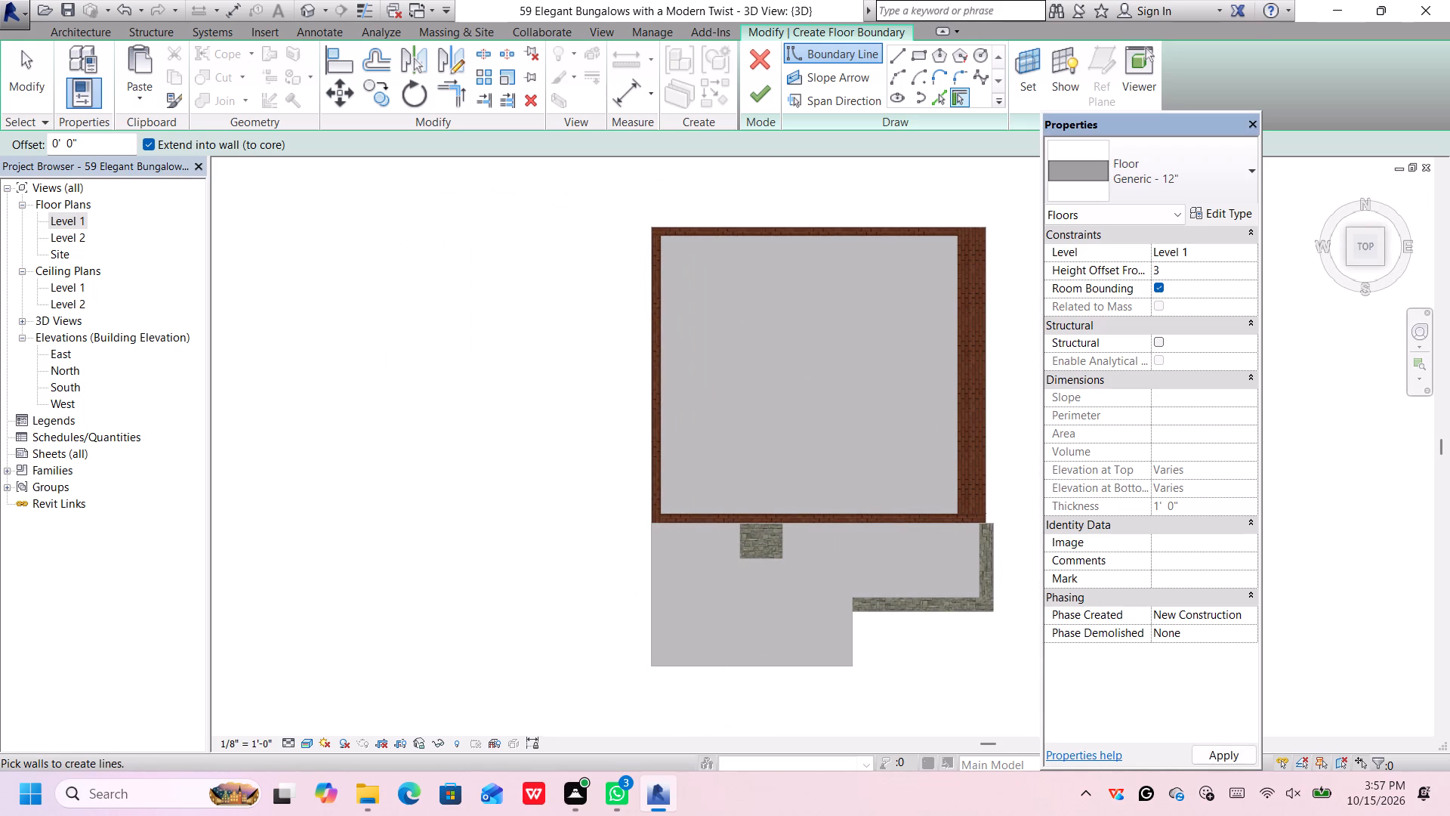
{"action": "key", "text": "apostrophe"}
{"action": "key", "text": "Return"}
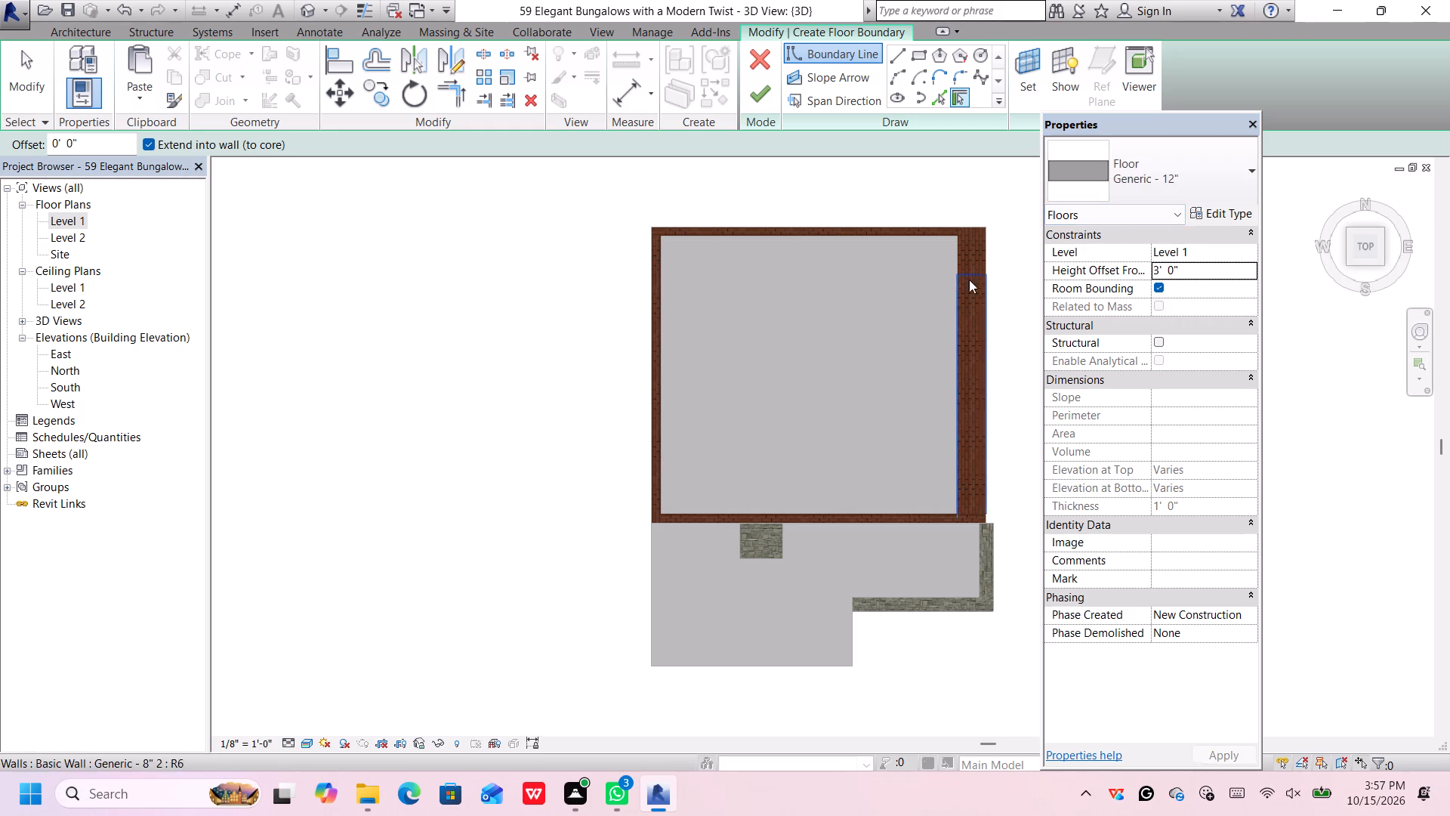
{"action": "middle_click_drag", "start_coordinate": [1003, 360], "coordinate": [957, 350]}
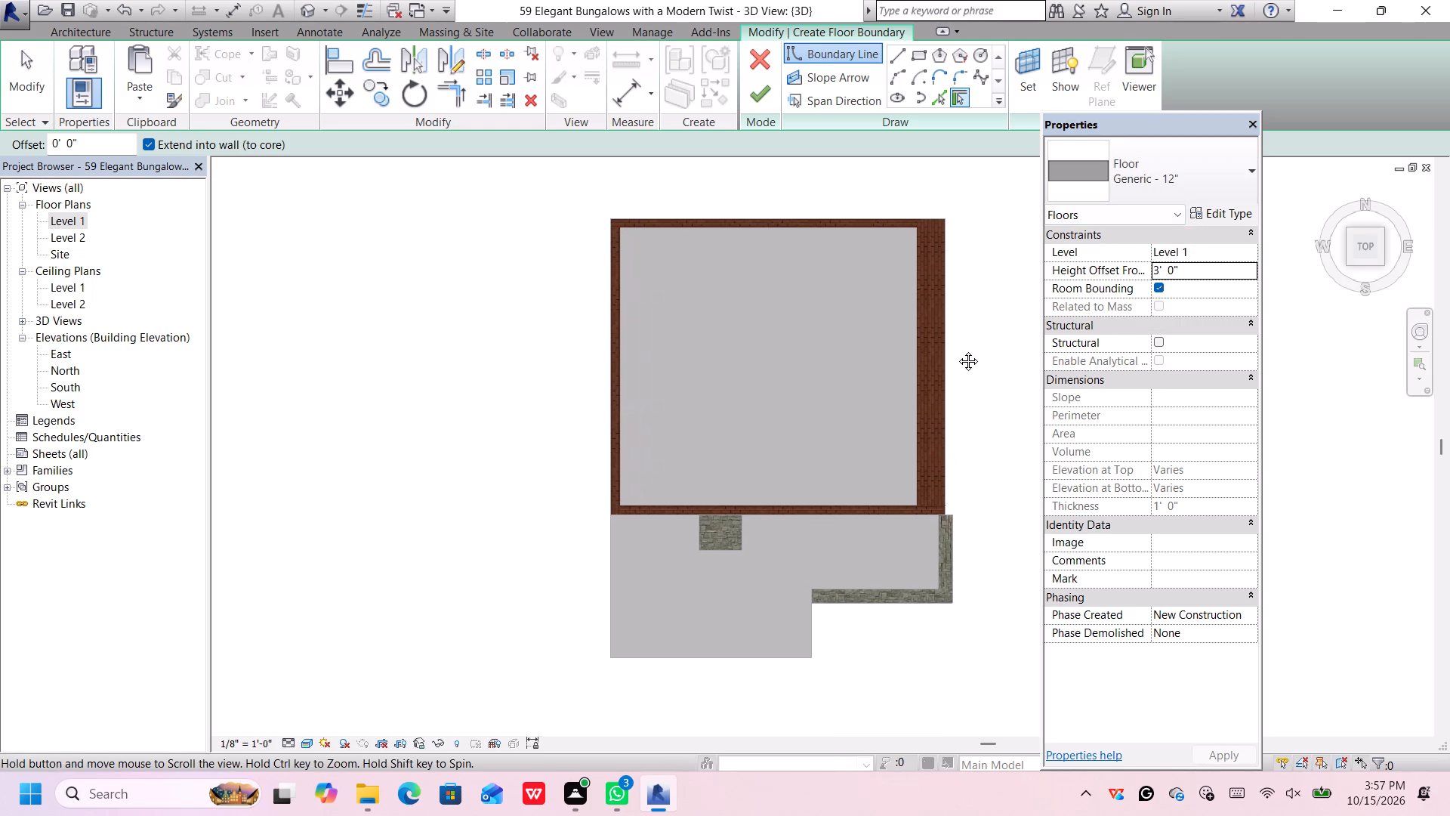
{"action": "middle_click_drag", "start_coordinate": [957, 350], "coordinate": [796, 334]}
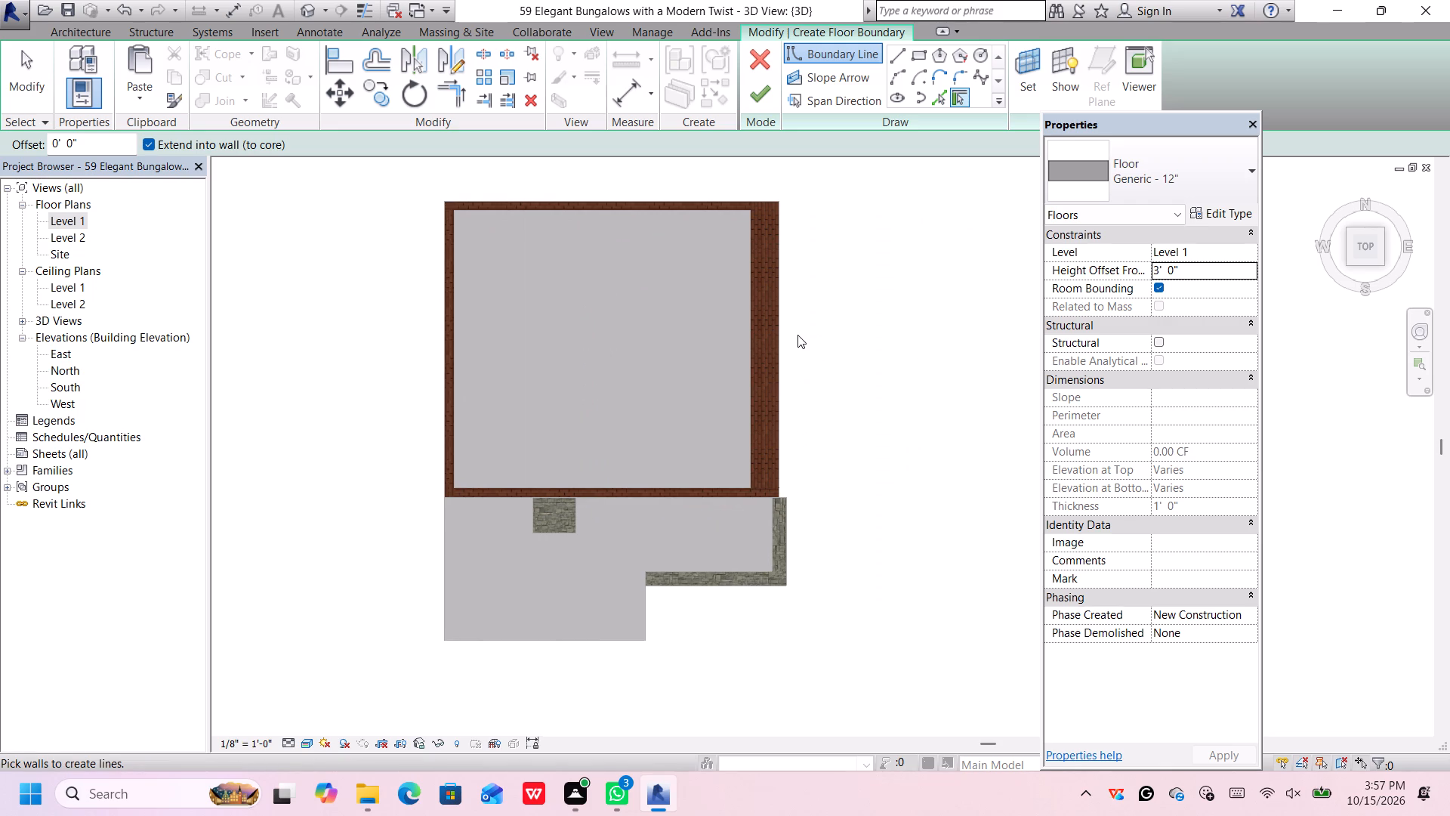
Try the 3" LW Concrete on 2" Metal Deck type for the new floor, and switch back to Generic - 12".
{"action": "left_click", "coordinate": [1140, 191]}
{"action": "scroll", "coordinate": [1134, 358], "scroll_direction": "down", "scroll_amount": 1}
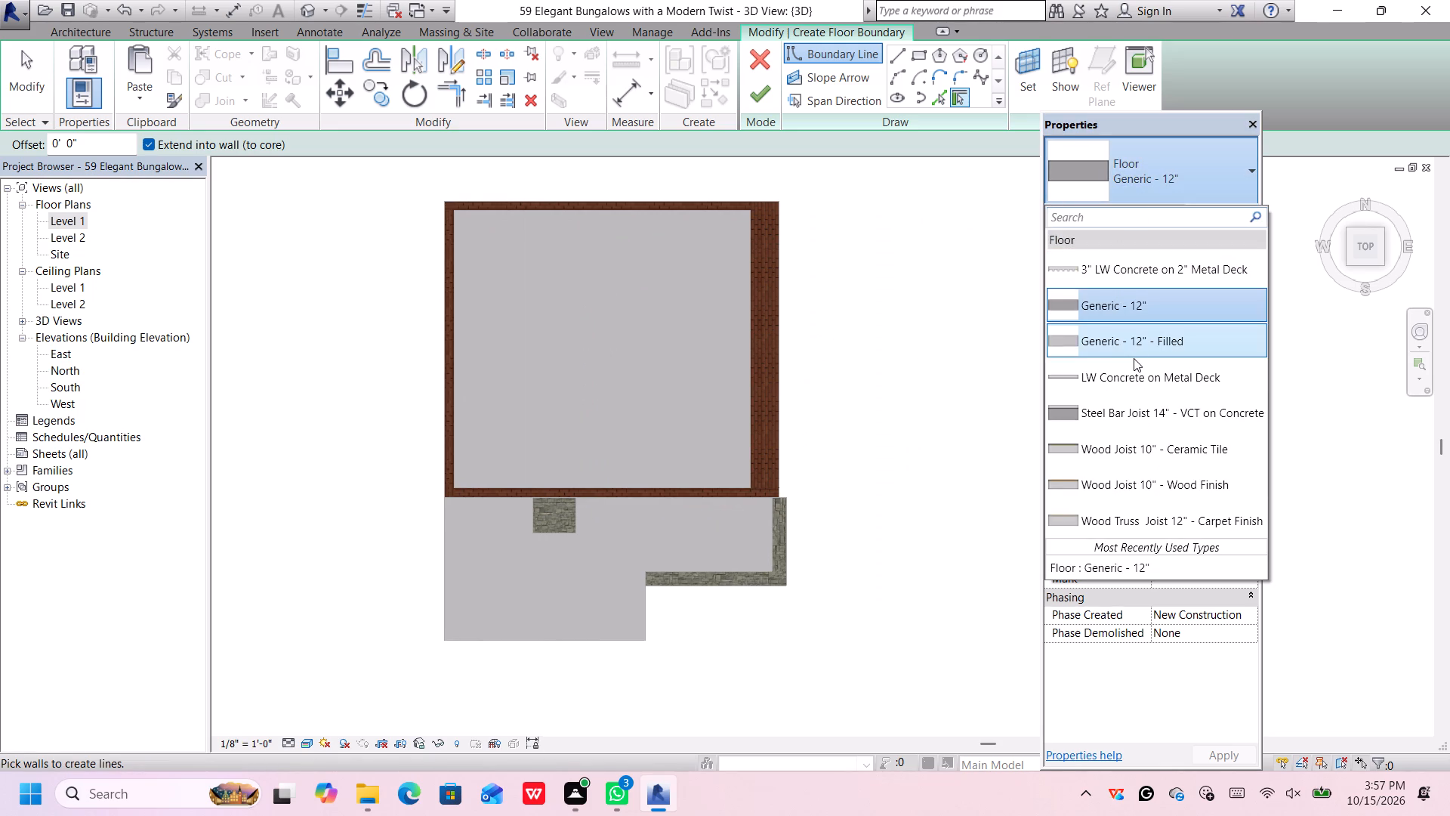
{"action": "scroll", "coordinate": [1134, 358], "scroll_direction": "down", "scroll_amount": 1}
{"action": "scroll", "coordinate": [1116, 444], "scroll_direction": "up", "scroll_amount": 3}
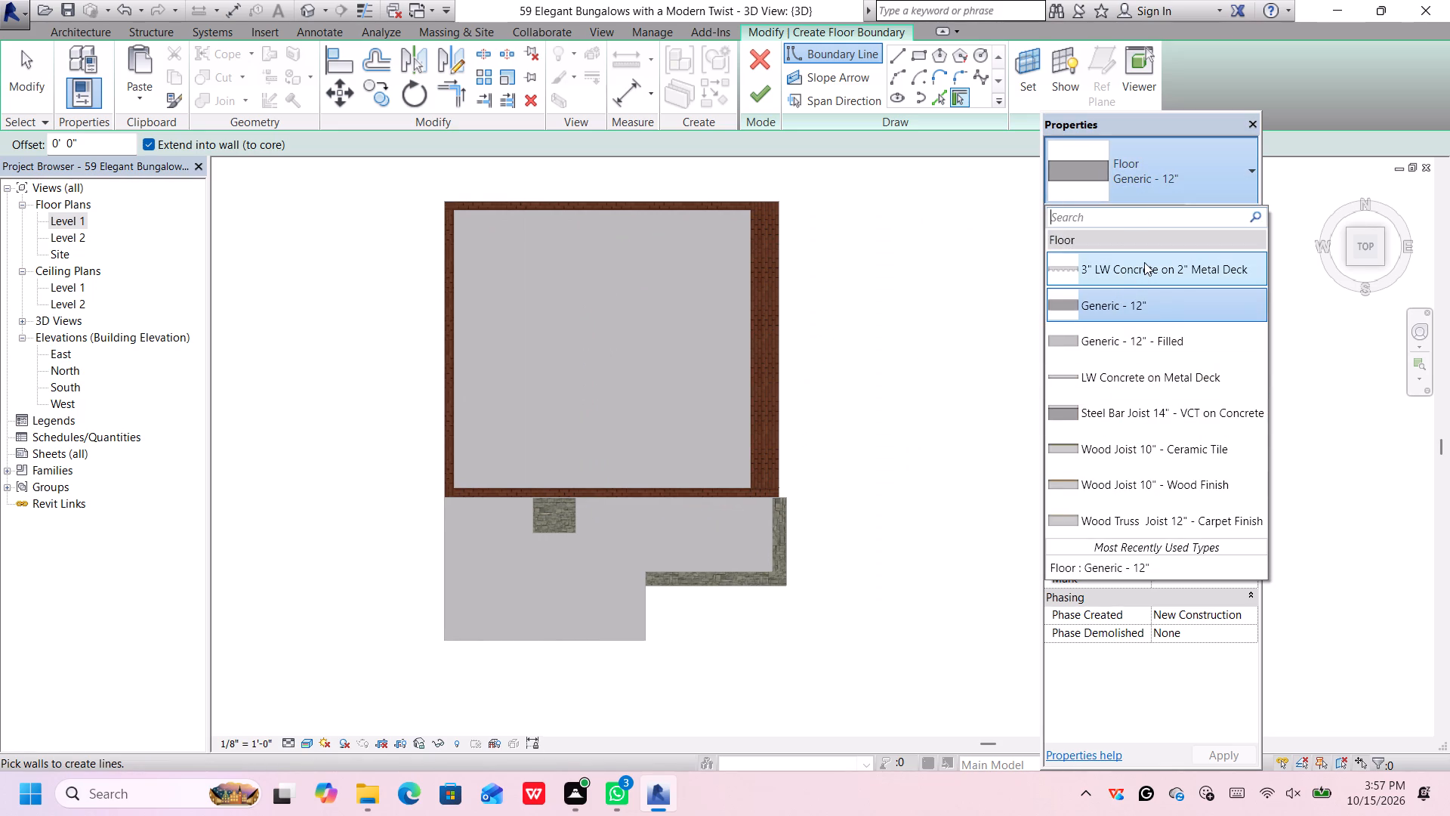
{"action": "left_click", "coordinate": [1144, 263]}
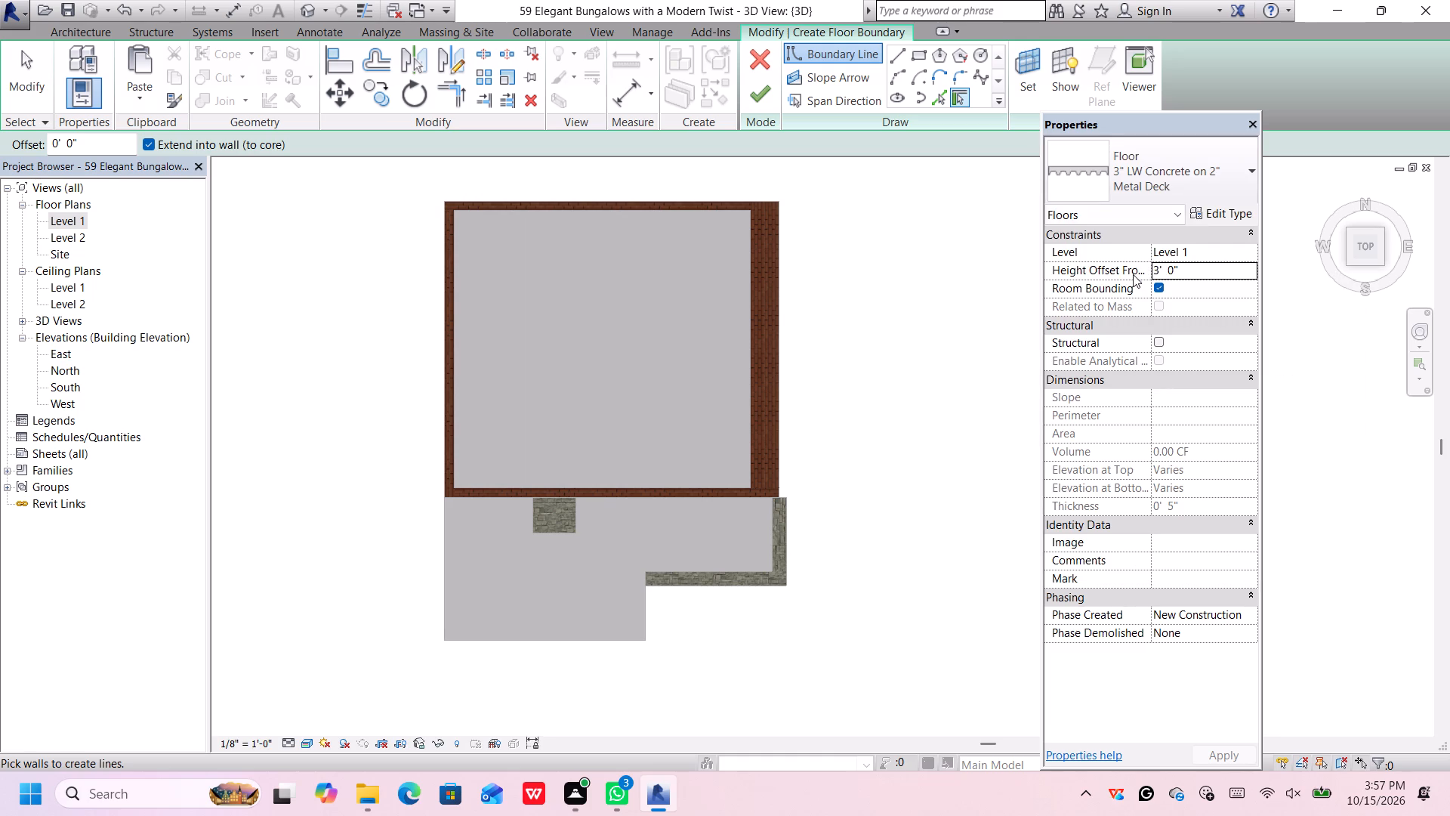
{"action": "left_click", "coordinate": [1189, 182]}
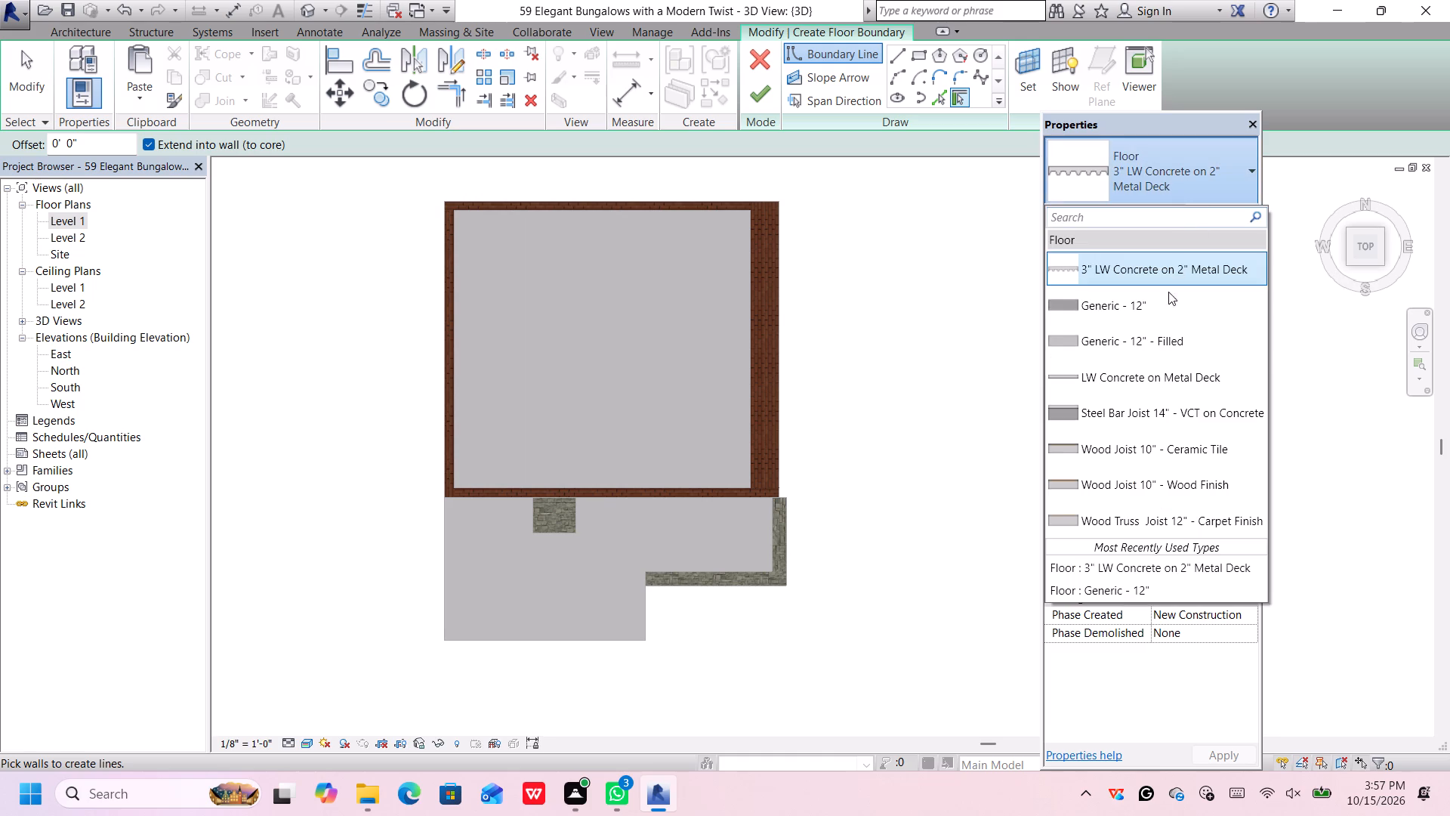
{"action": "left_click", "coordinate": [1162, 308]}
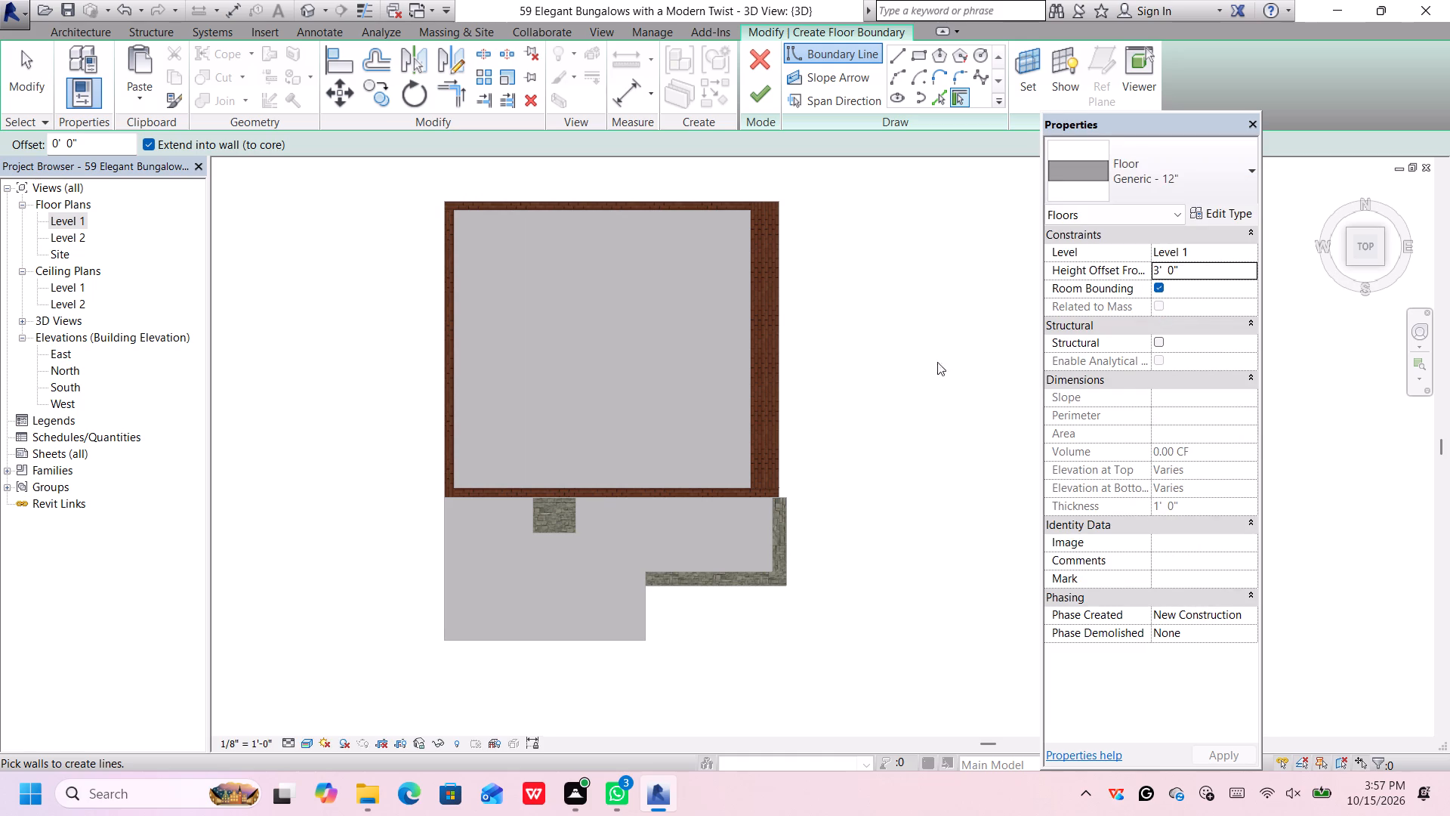
Start the floor boundary at the front porch wall's free end, extending about 2" past the end and just beyond the outer face.
{"action": "left_click", "coordinate": [110, 31]}
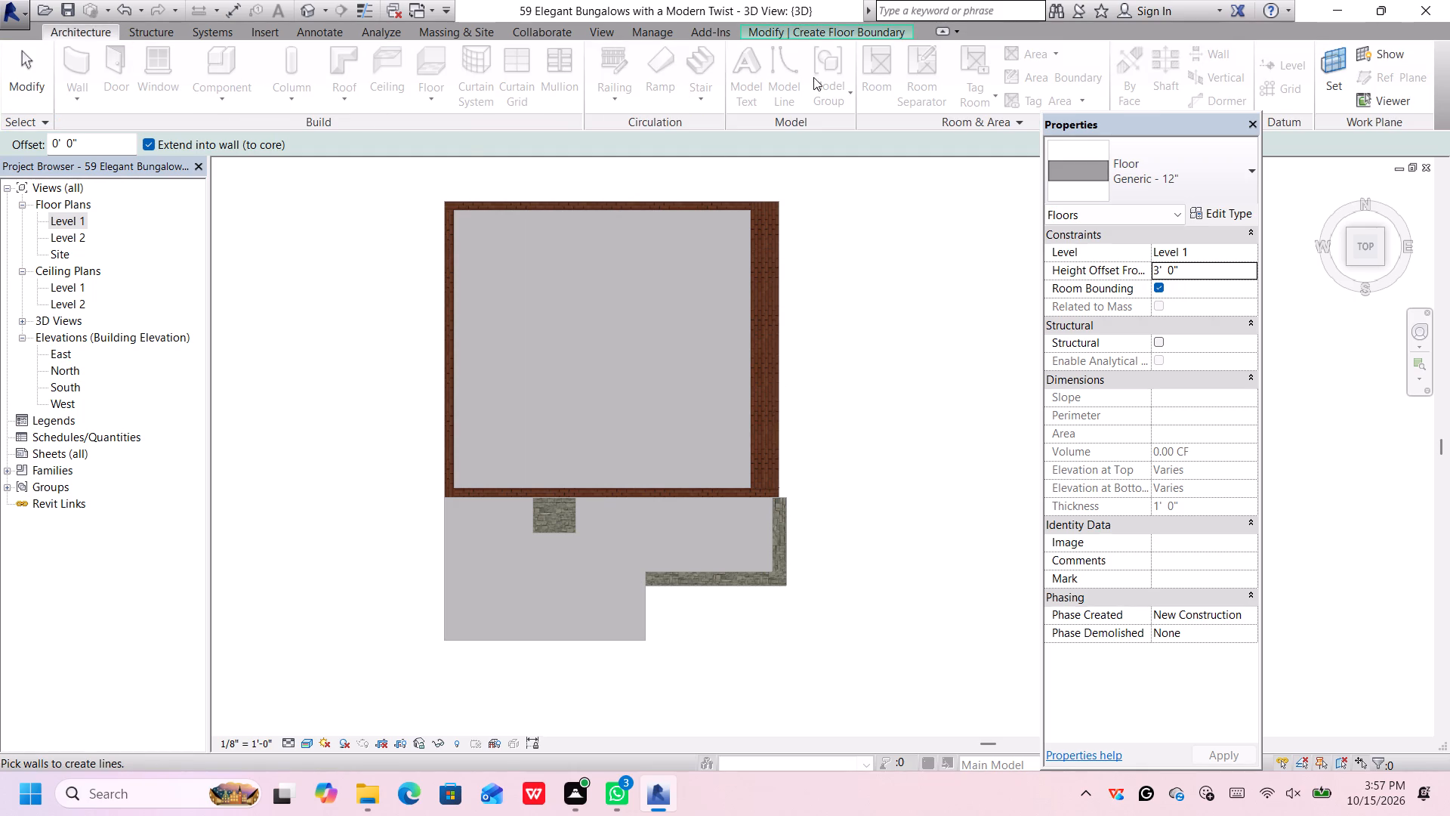
{"action": "left_click", "coordinate": [840, 29]}
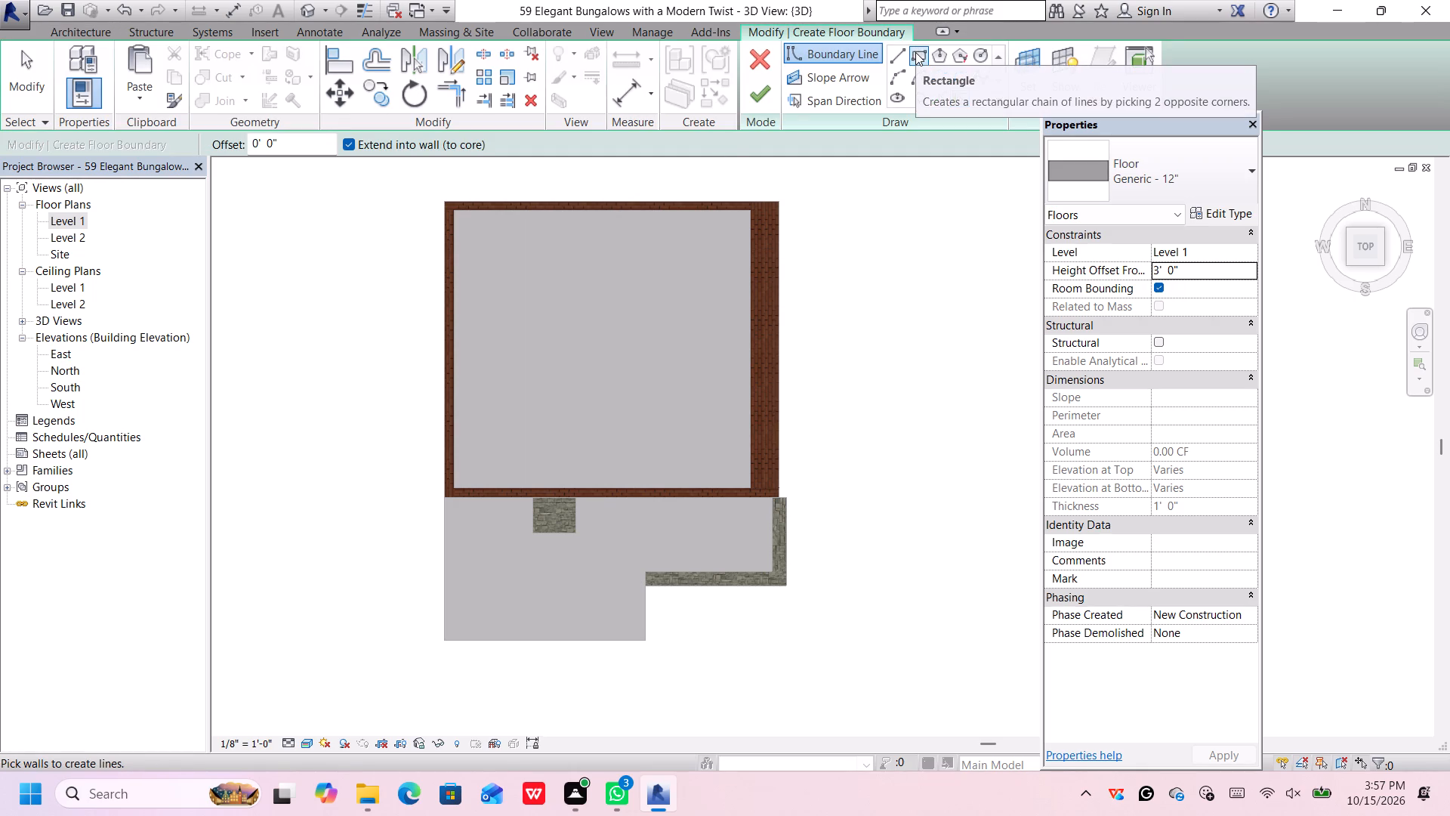
{"action": "left_click", "coordinate": [896, 52]}
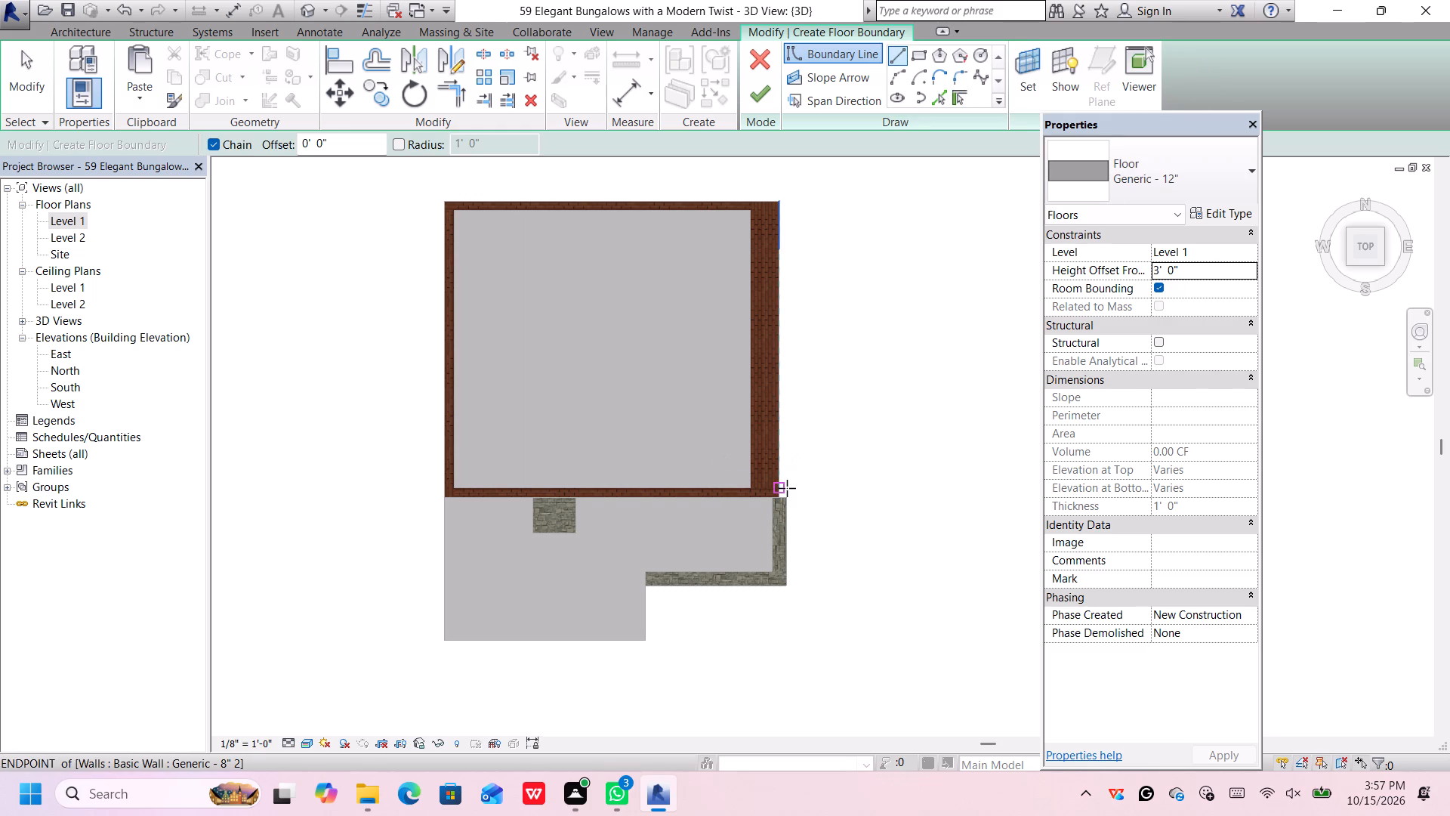
{"action": "scroll", "coordinate": [693, 603], "scroll_direction": "up", "scroll_amount": 2}
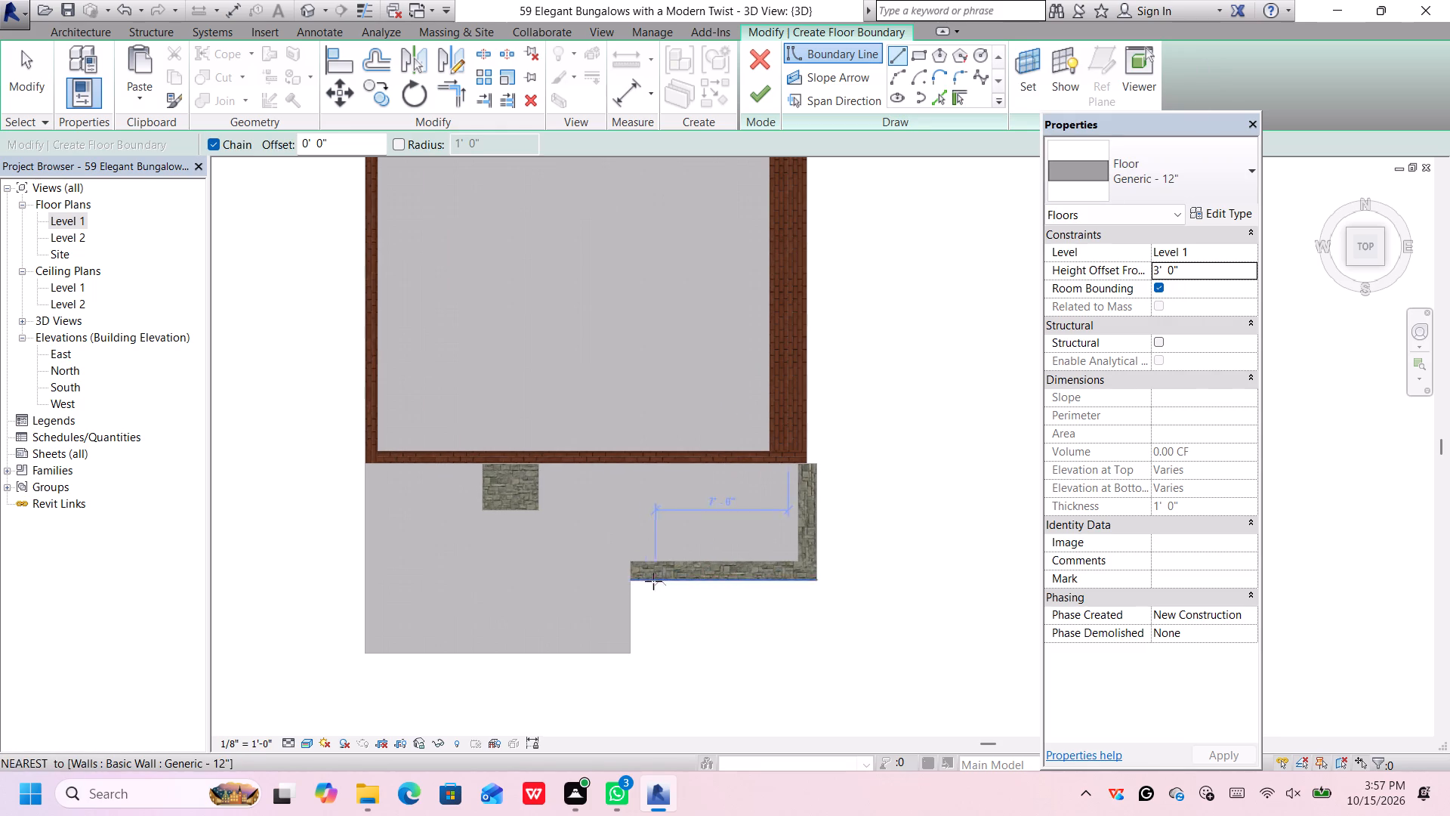
{"action": "scroll", "coordinate": [632, 567], "scroll_direction": "up", "scroll_amount": 10}
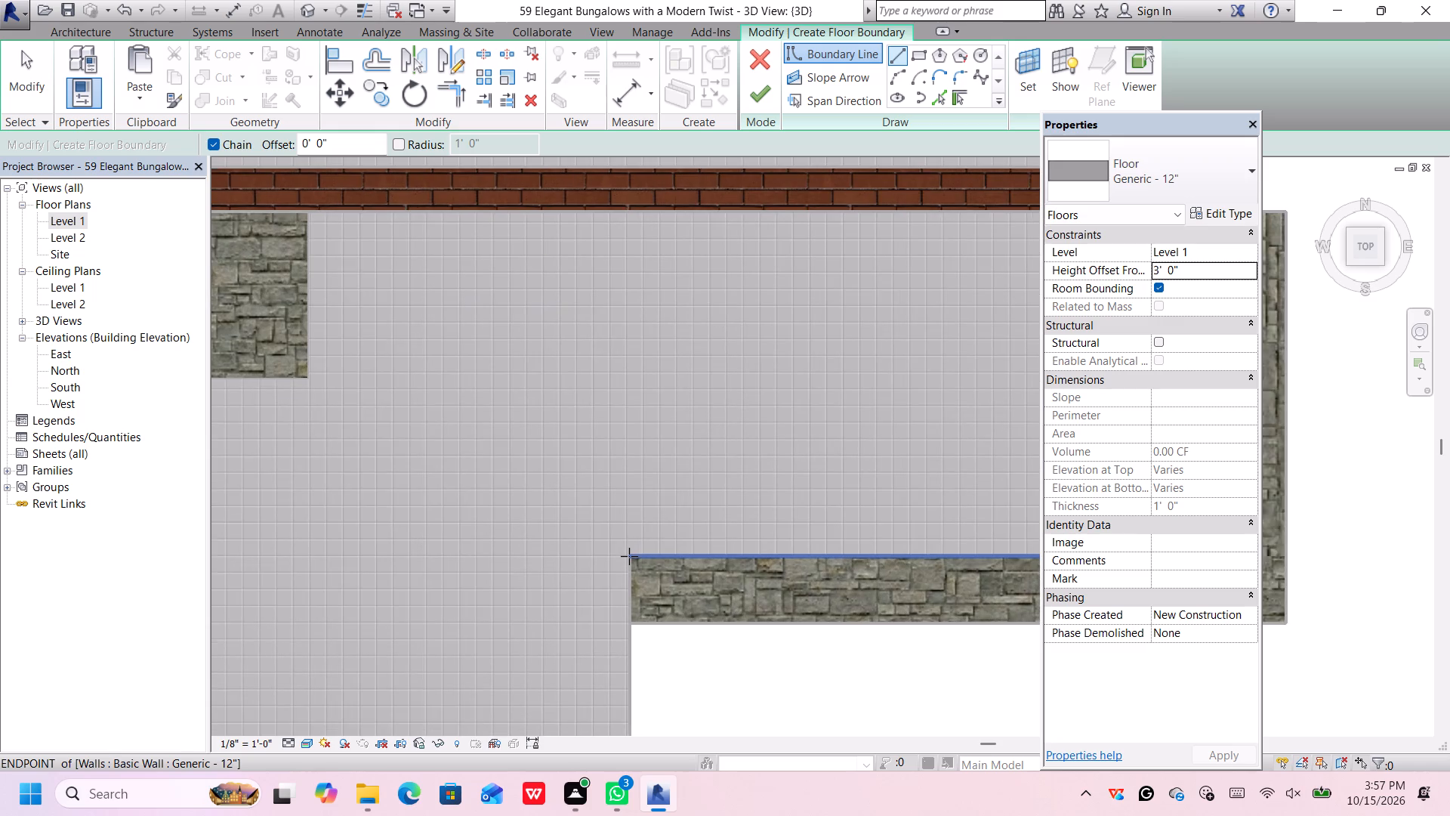
{"action": "left_click", "coordinate": [631, 556]}
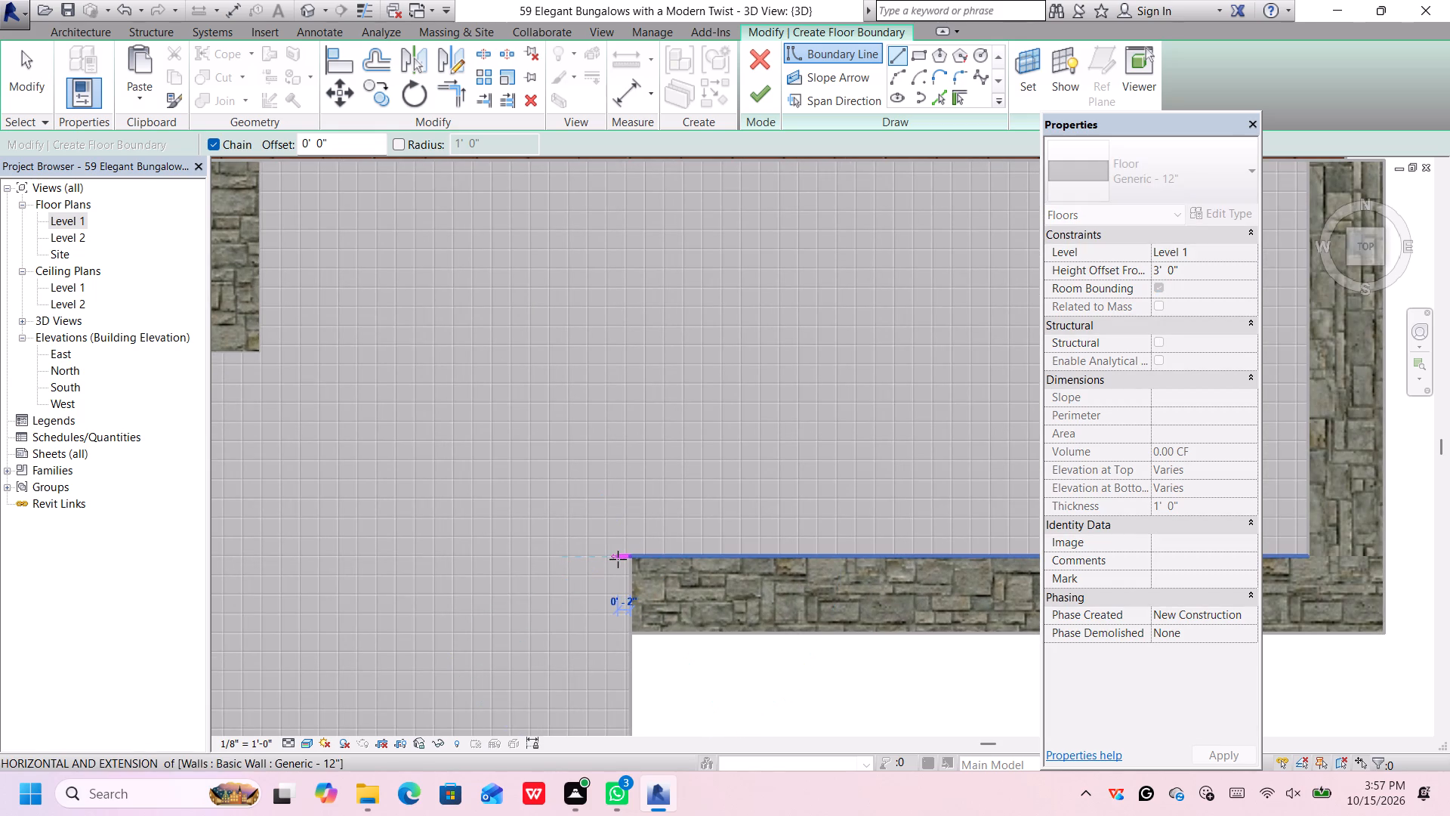
{"action": "left_click", "coordinate": [618, 559]}
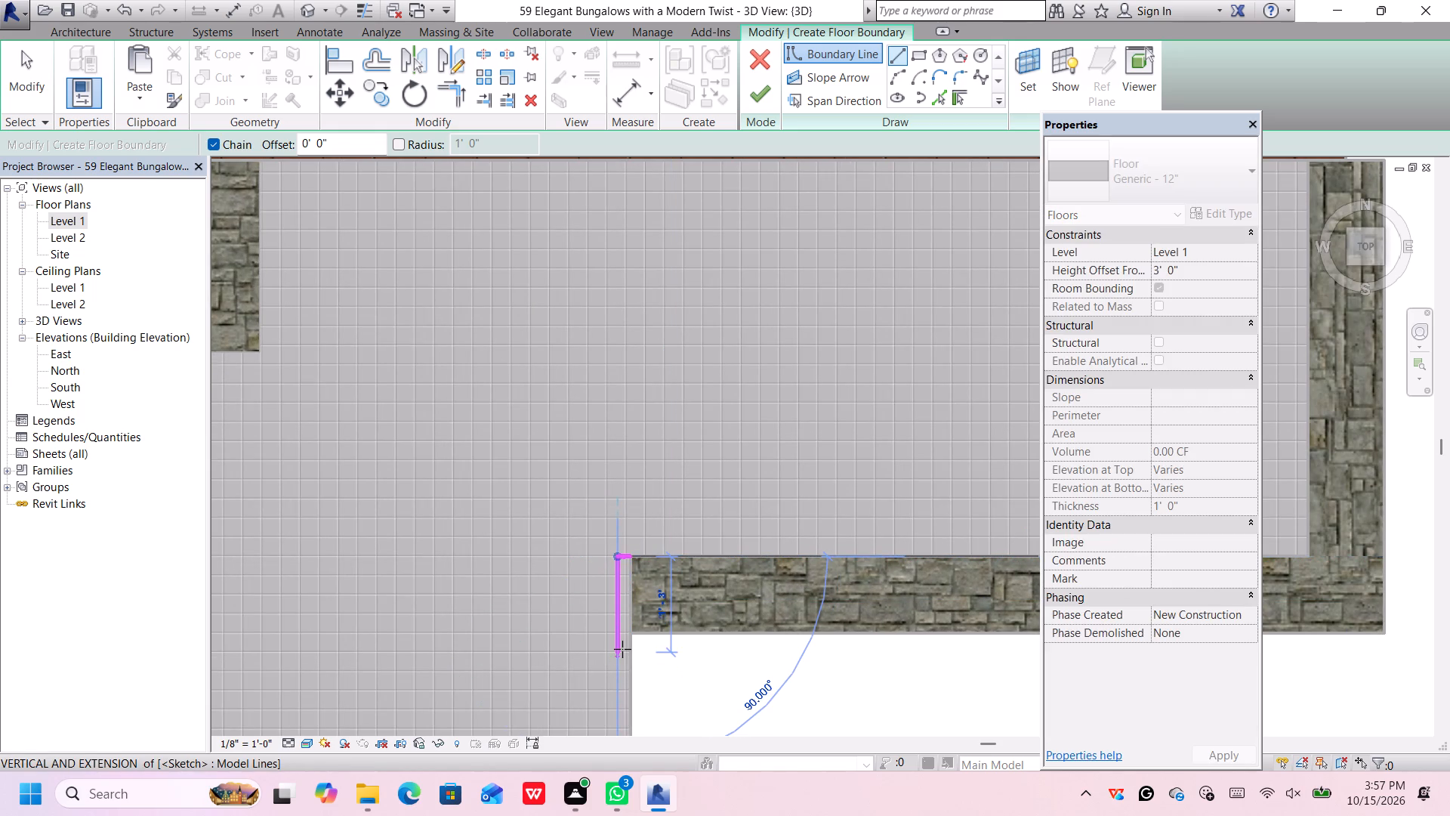
{"action": "left_click", "coordinate": [622, 647]}
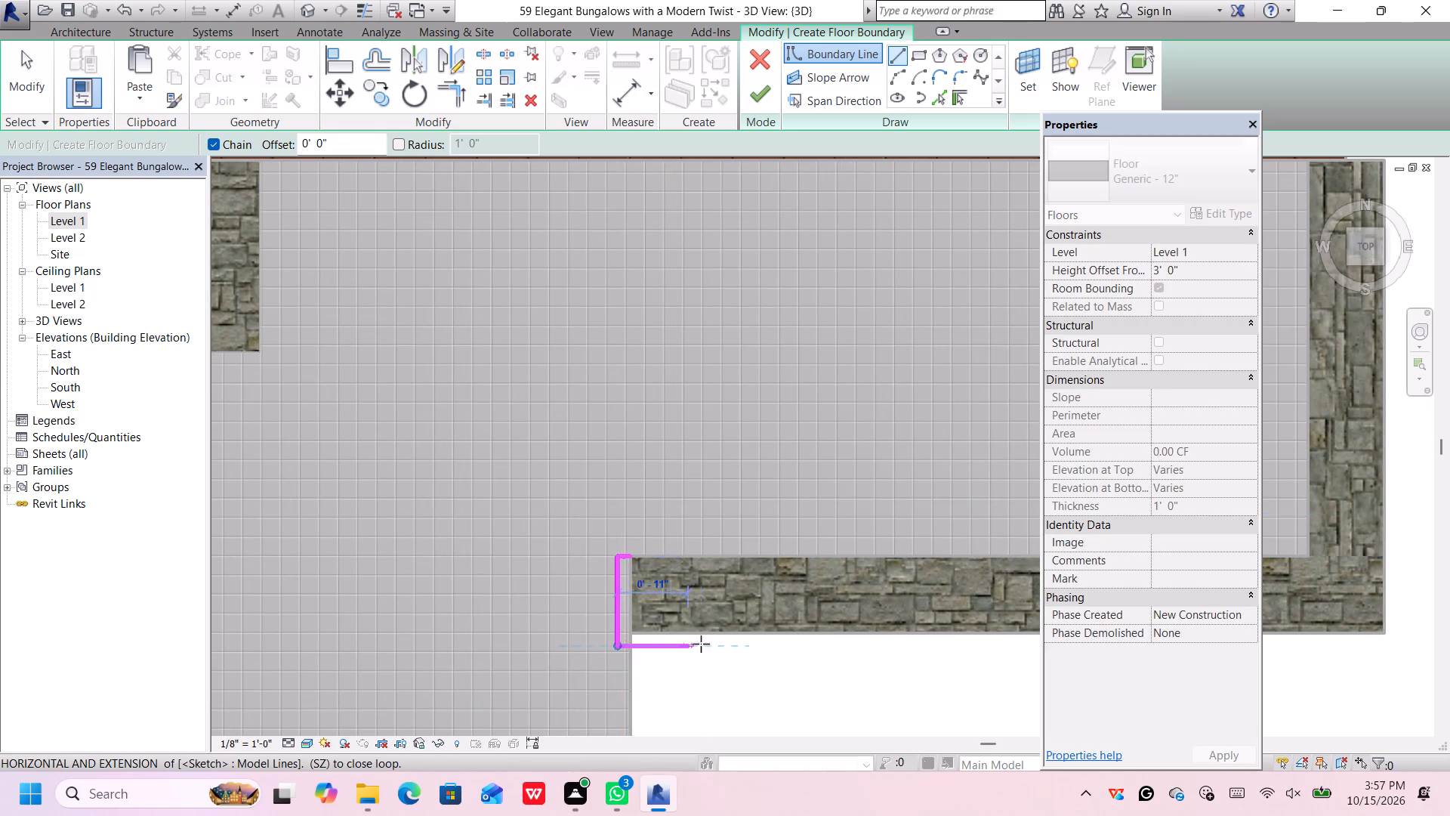
Continue the boundary just outside the low porch walls, about 10' 2" along the front and about 6' 4" back to the house wall.
{"action": "scroll", "coordinate": [760, 644], "scroll_direction": "down", "scroll_amount": 7}
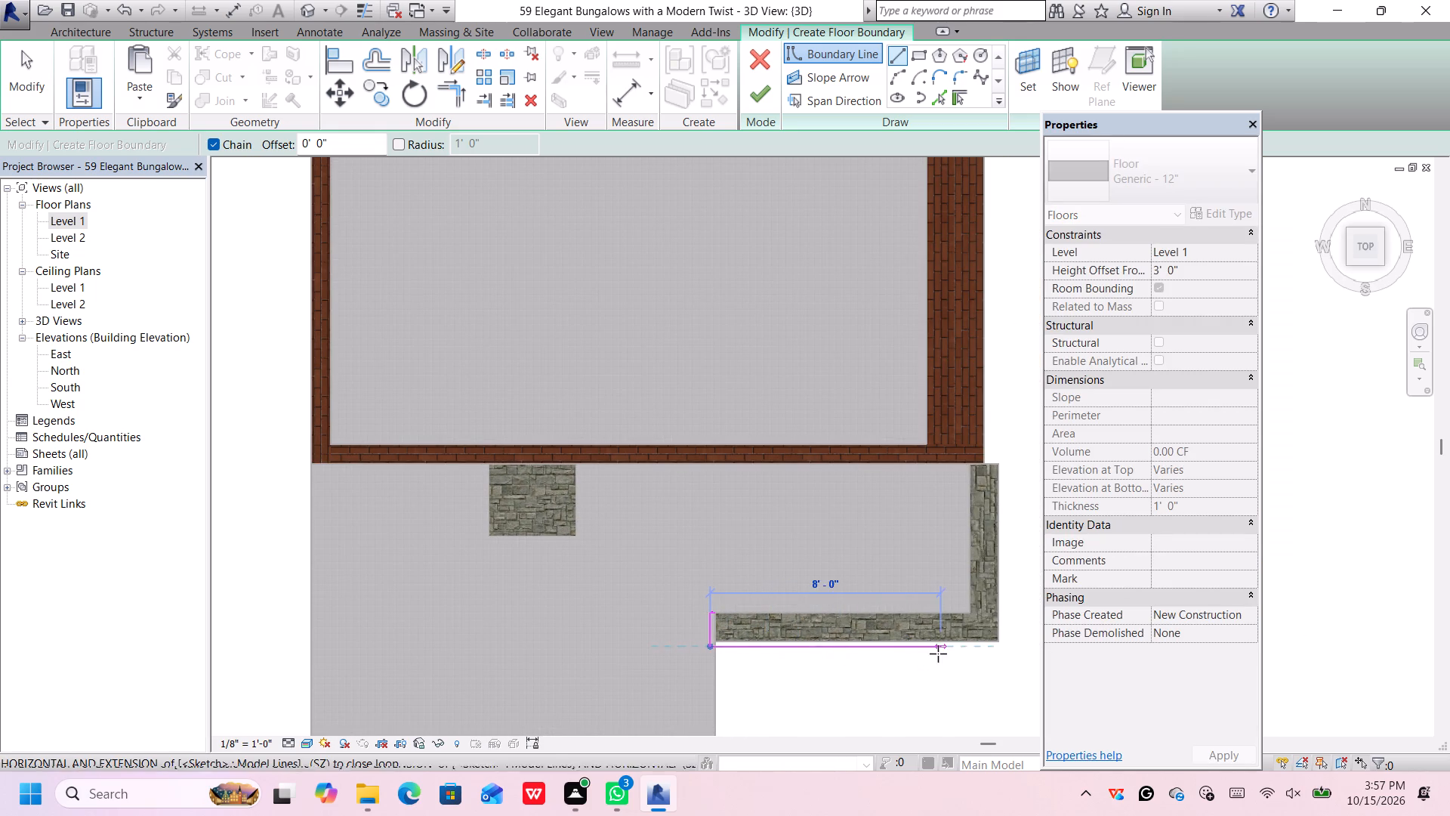
{"action": "middle_click_drag", "start_coordinate": [985, 651], "coordinate": [778, 615]}
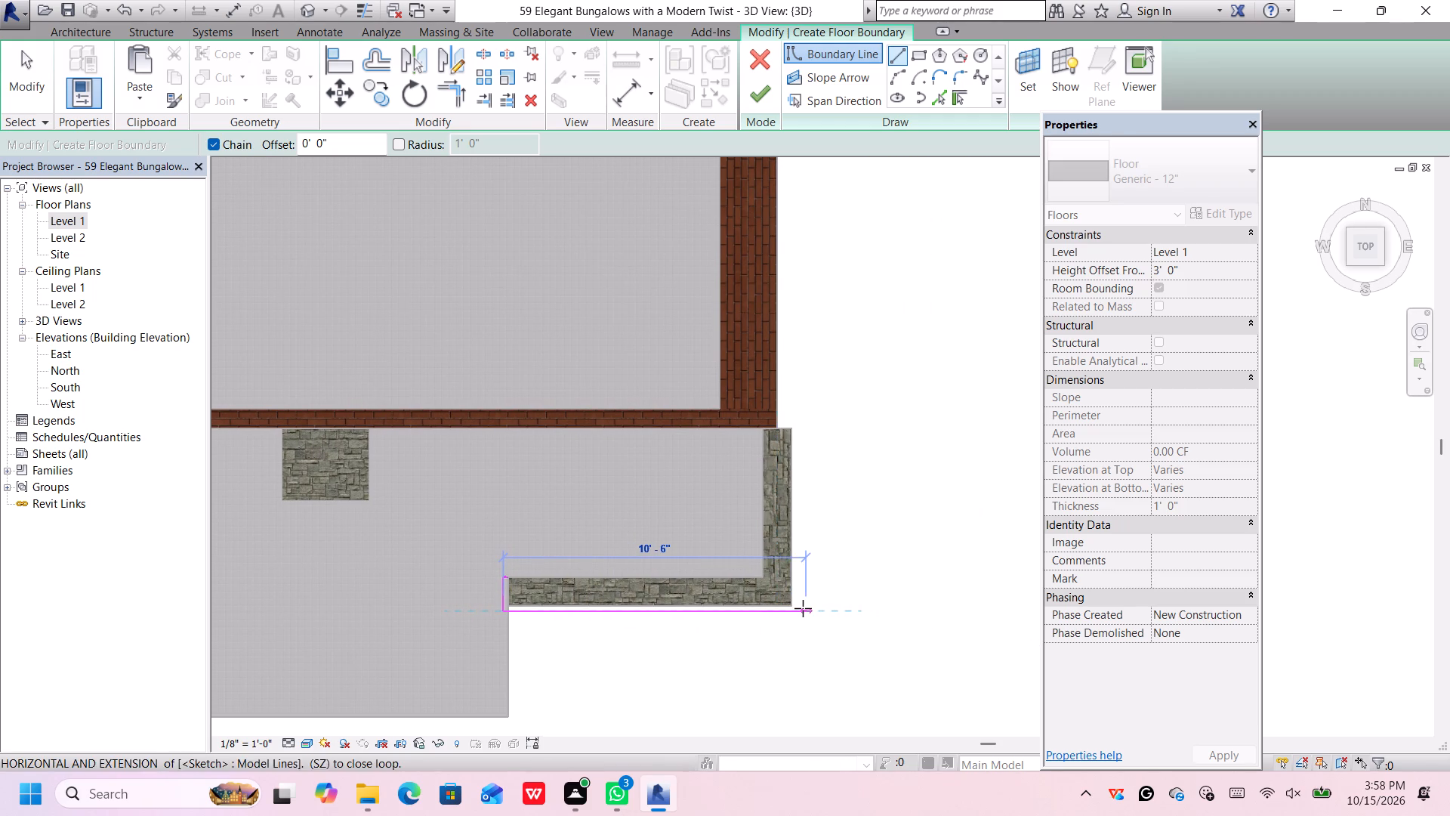
{"action": "scroll", "coordinate": [802, 607], "scroll_direction": "up", "scroll_amount": 4}
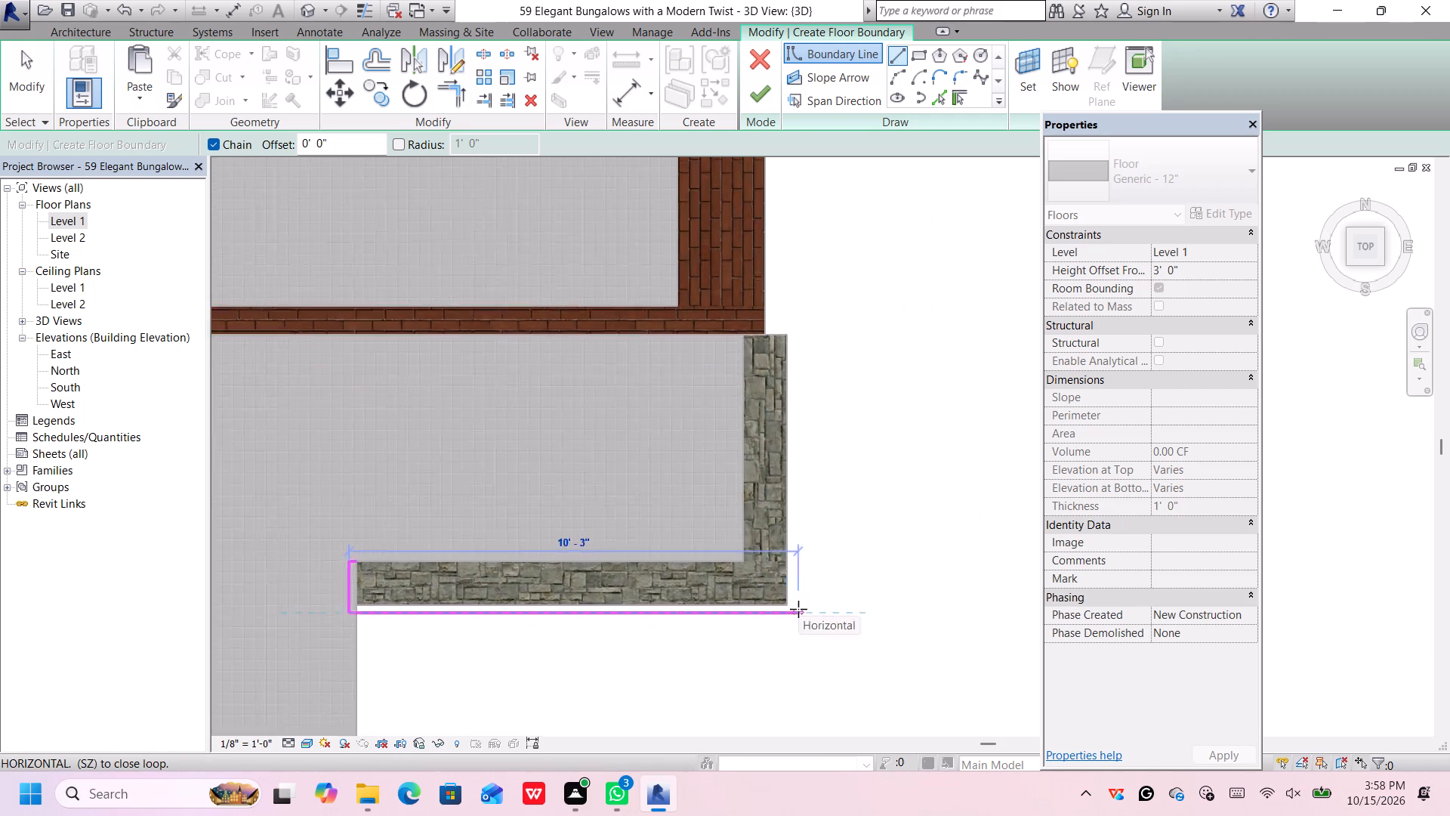
{"action": "scroll", "coordinate": [798, 609], "scroll_direction": "up", "scroll_amount": 4}
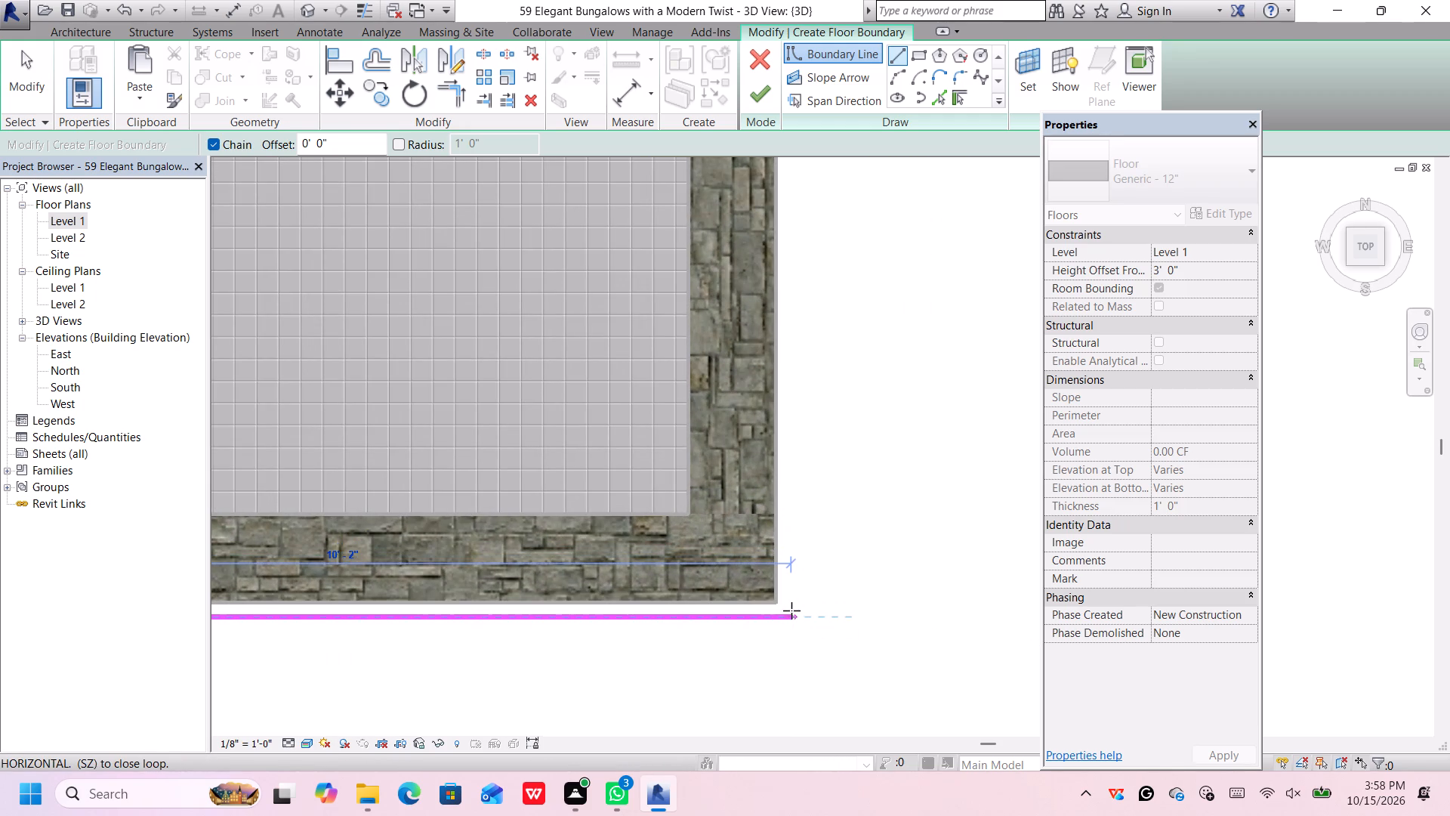
{"action": "left_click", "coordinate": [792, 610]}
{"action": "scroll", "coordinate": [801, 505], "scroll_direction": "down", "scroll_amount": 6}
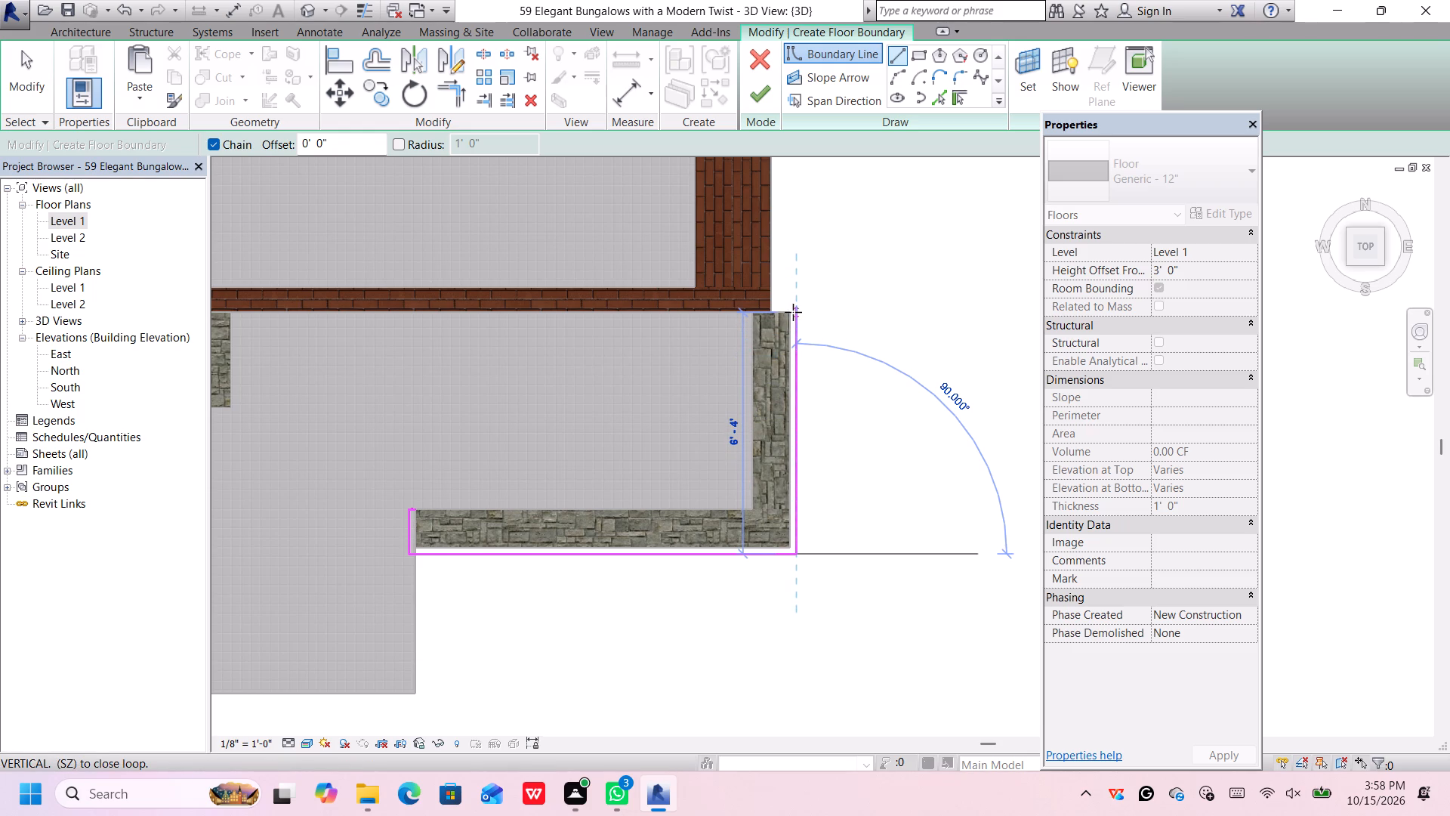
{"action": "scroll", "coordinate": [793, 312], "scroll_direction": "up", "scroll_amount": 11}
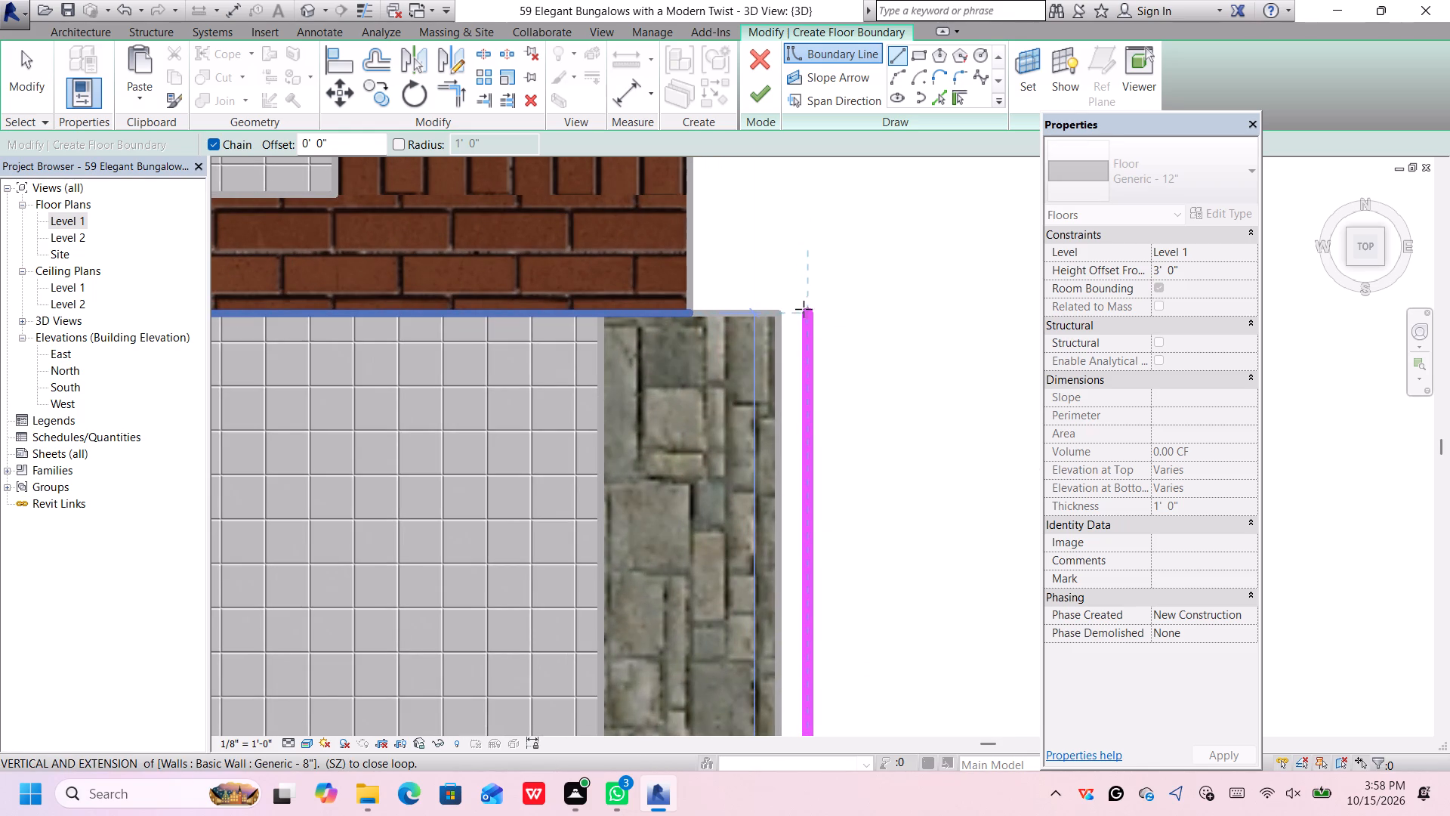
{"action": "left_click", "coordinate": [804, 310]}
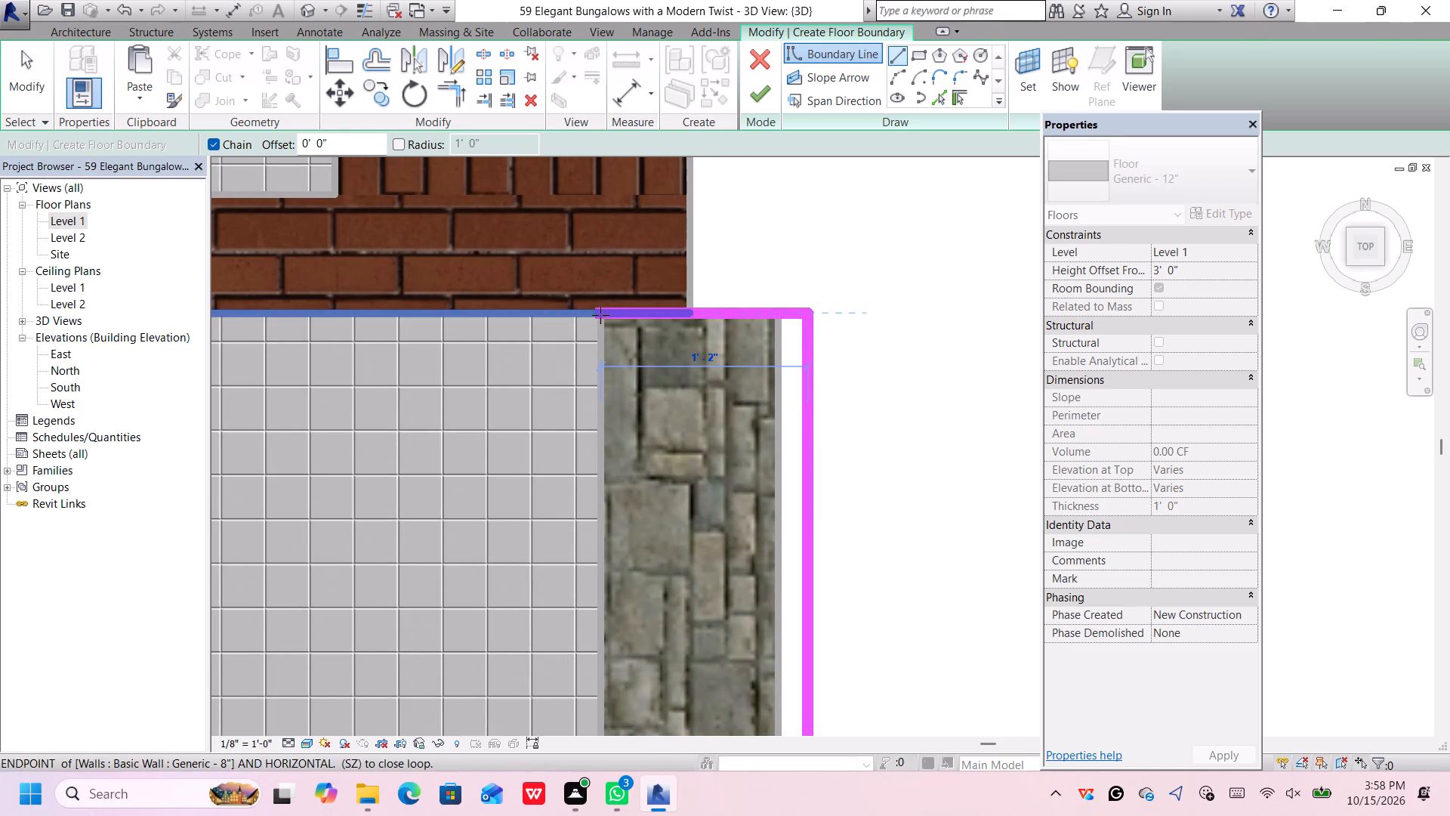
Close the boundary along the porch walls' inner faces, about 5' 2" and 8' 10" long, and finish the L-shaped floor.
{"action": "left_click", "coordinate": [600, 315]}
{"action": "scroll", "coordinate": [600, 315], "scroll_direction": "down", "scroll_amount": 12}
{"action": "middle_click_drag", "start_coordinate": [601, 316], "coordinate": [816, 362]}
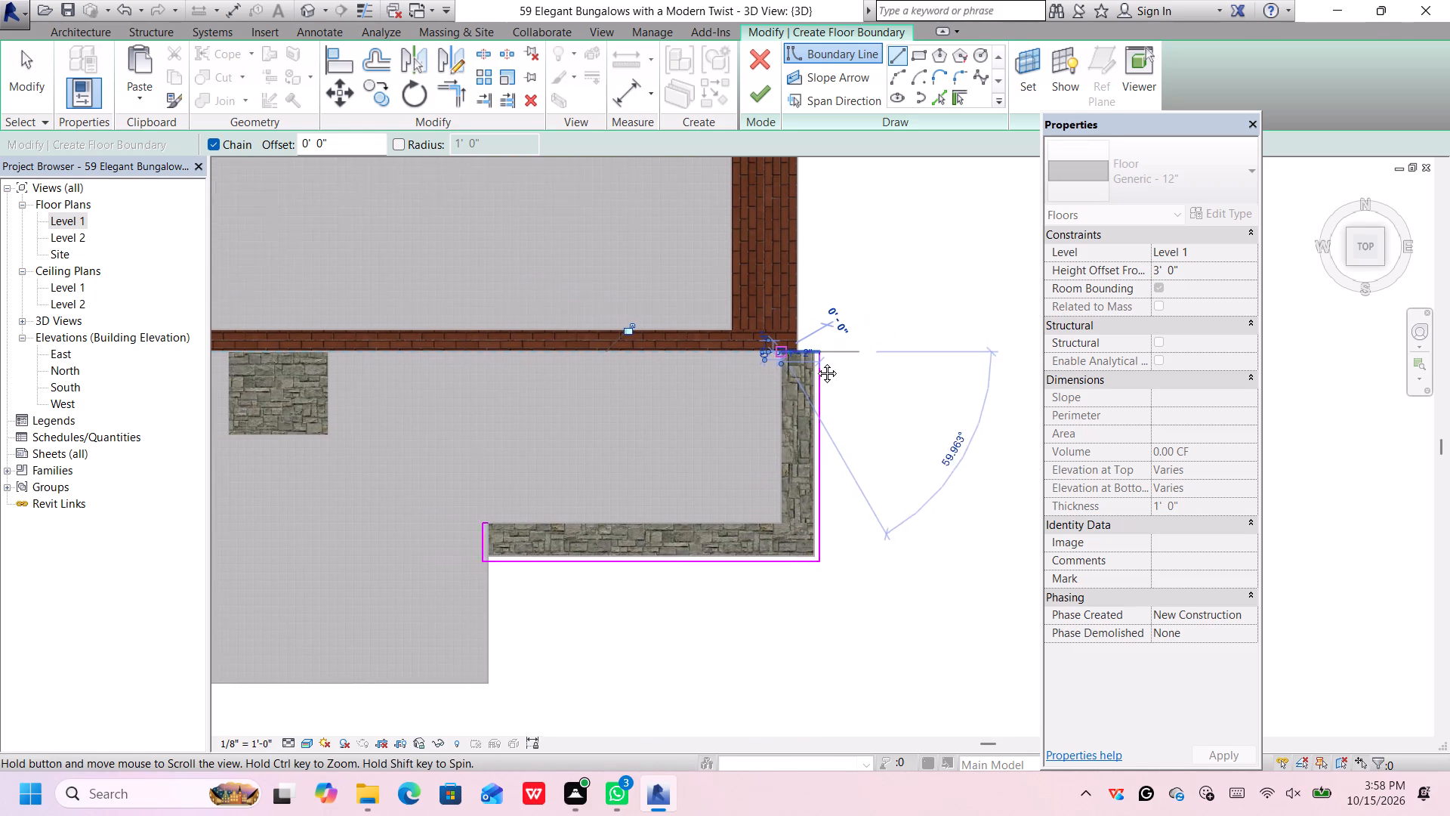
{"action": "middle_click_drag", "start_coordinate": [816, 362], "coordinate": [816, 361]}
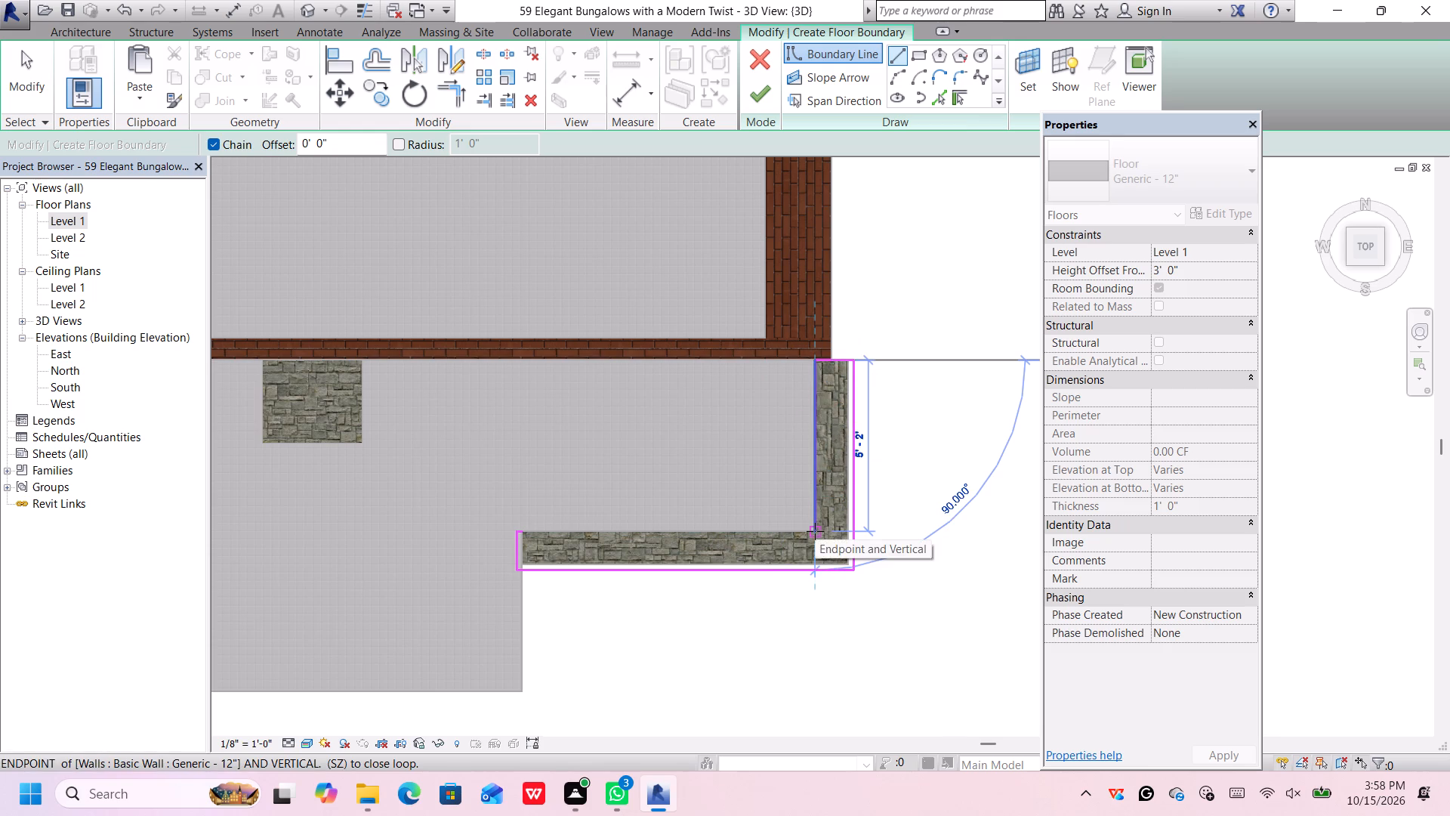
{"action": "left_click", "coordinate": [815, 531]}
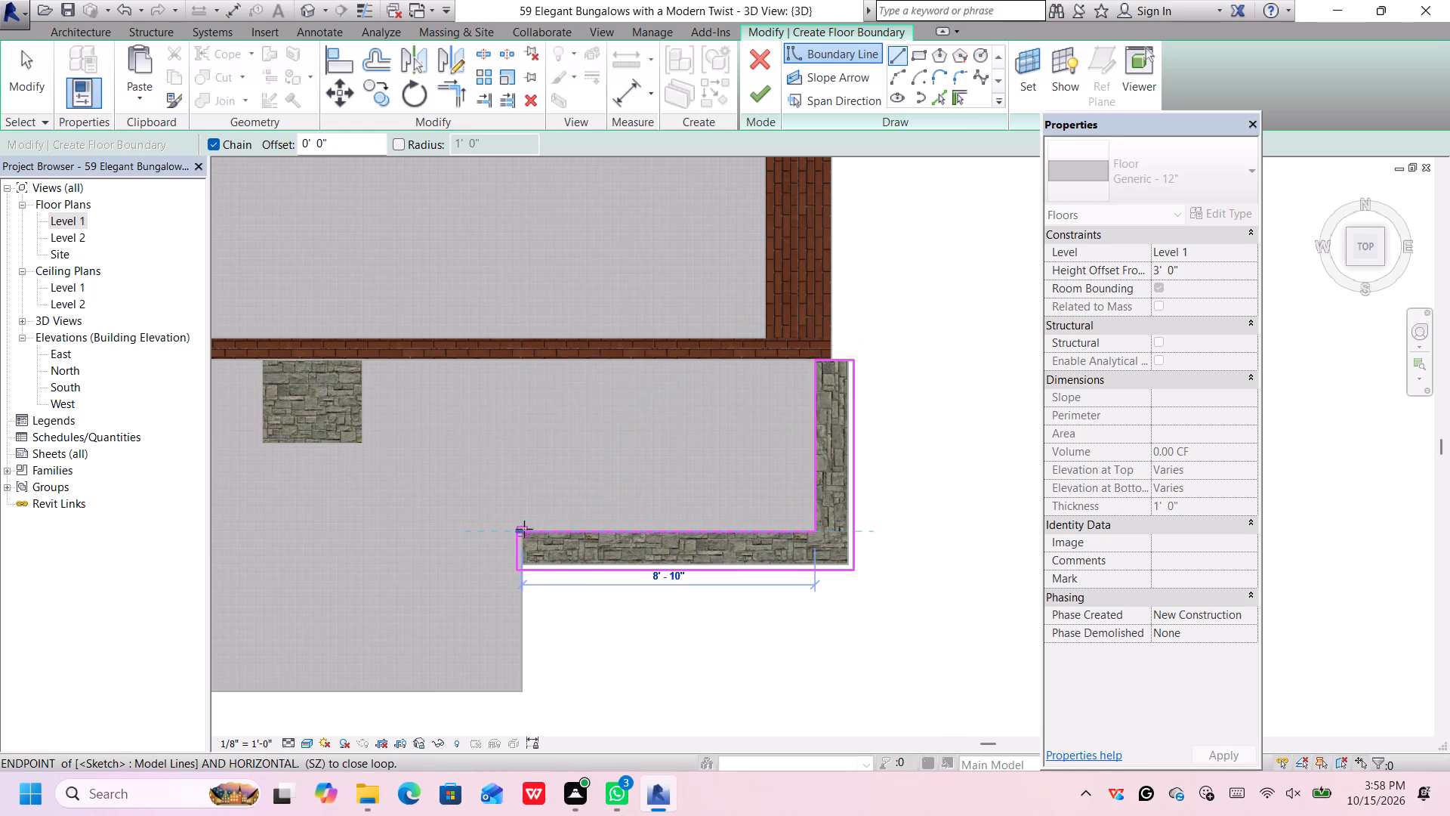
{"action": "left_click", "coordinate": [525, 530]}
{"action": "scroll", "coordinate": [986, 504], "scroll_direction": "down", "scroll_amount": 3}
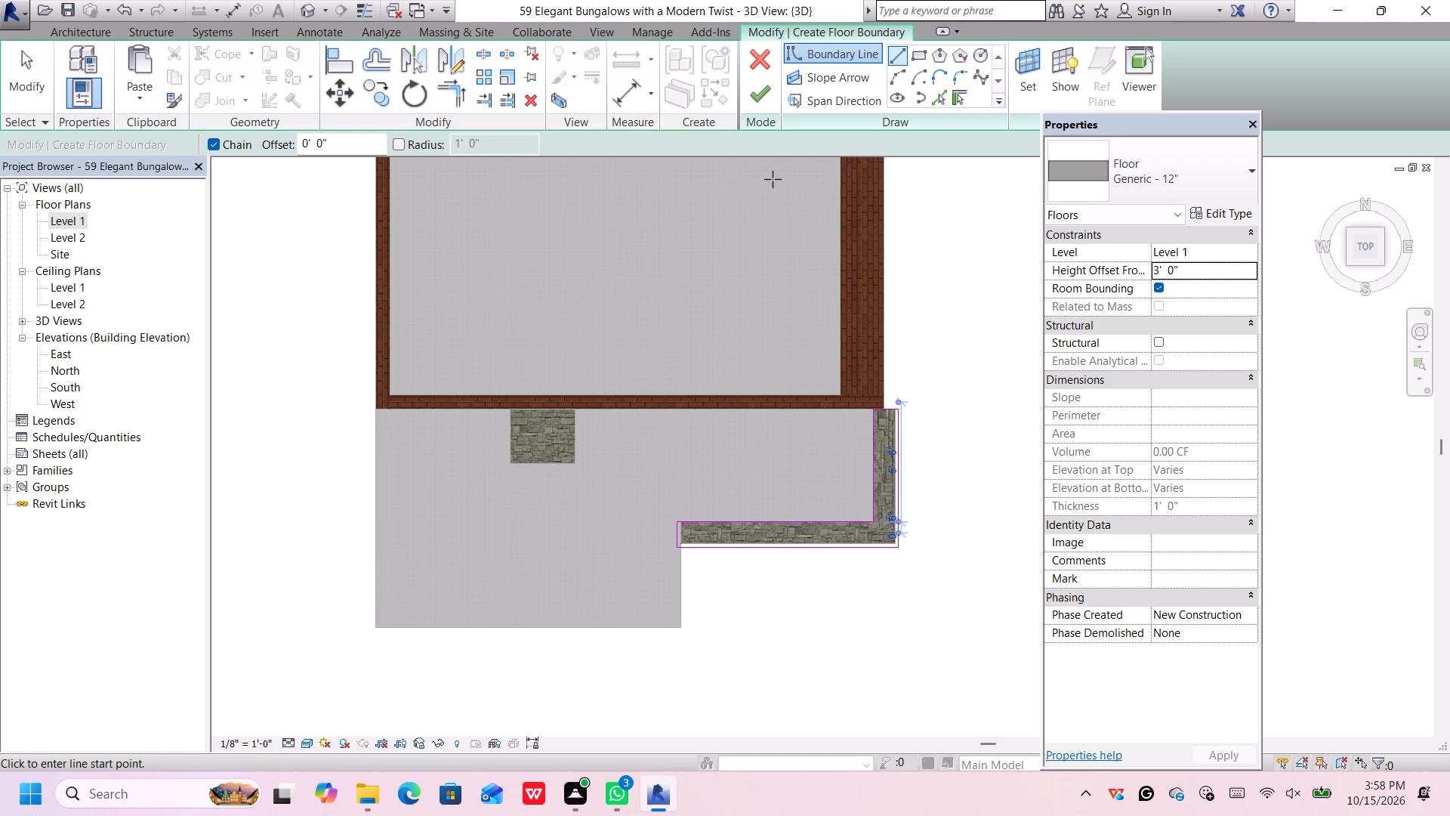
{"action": "left_click", "coordinate": [766, 97]}
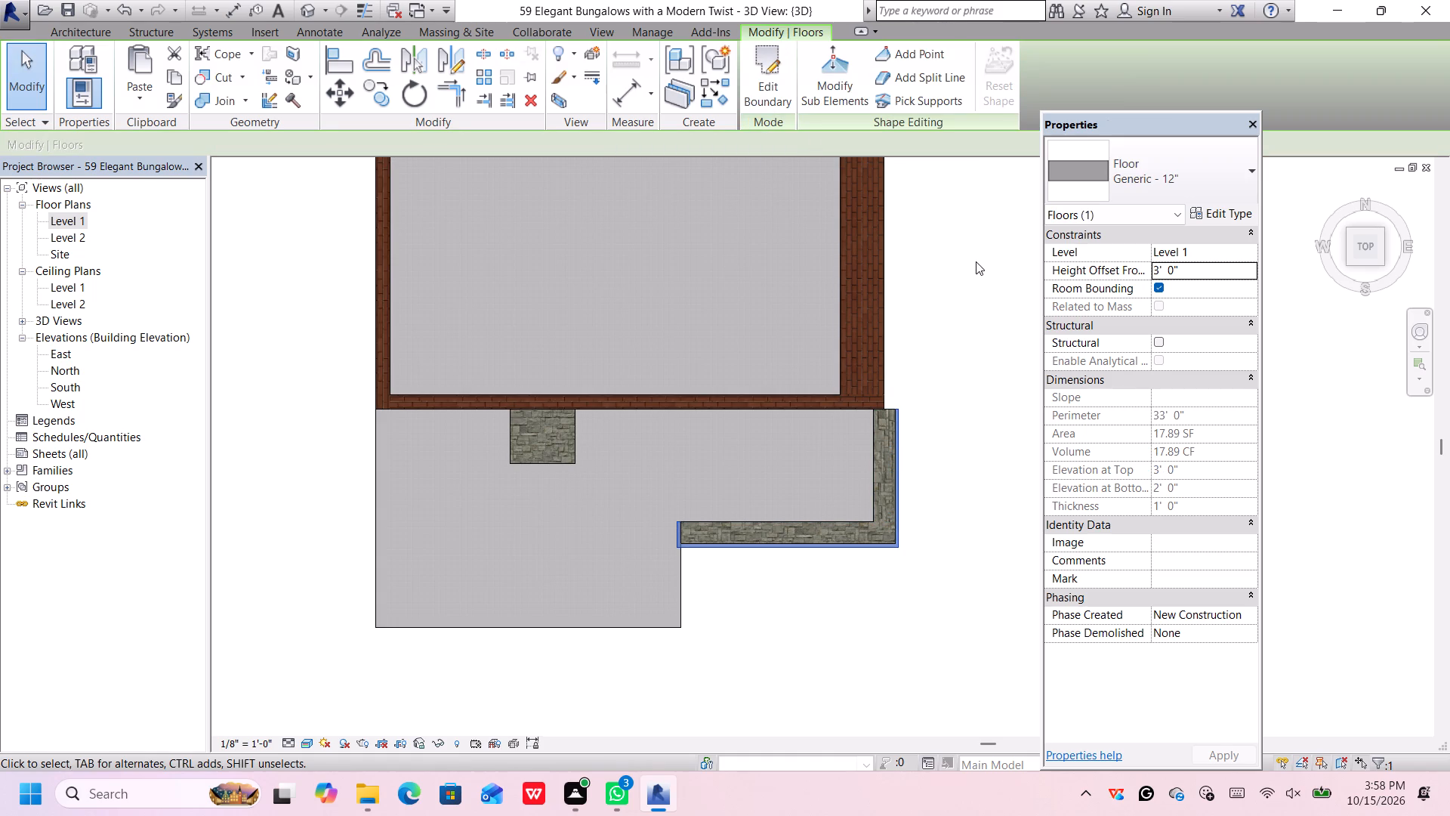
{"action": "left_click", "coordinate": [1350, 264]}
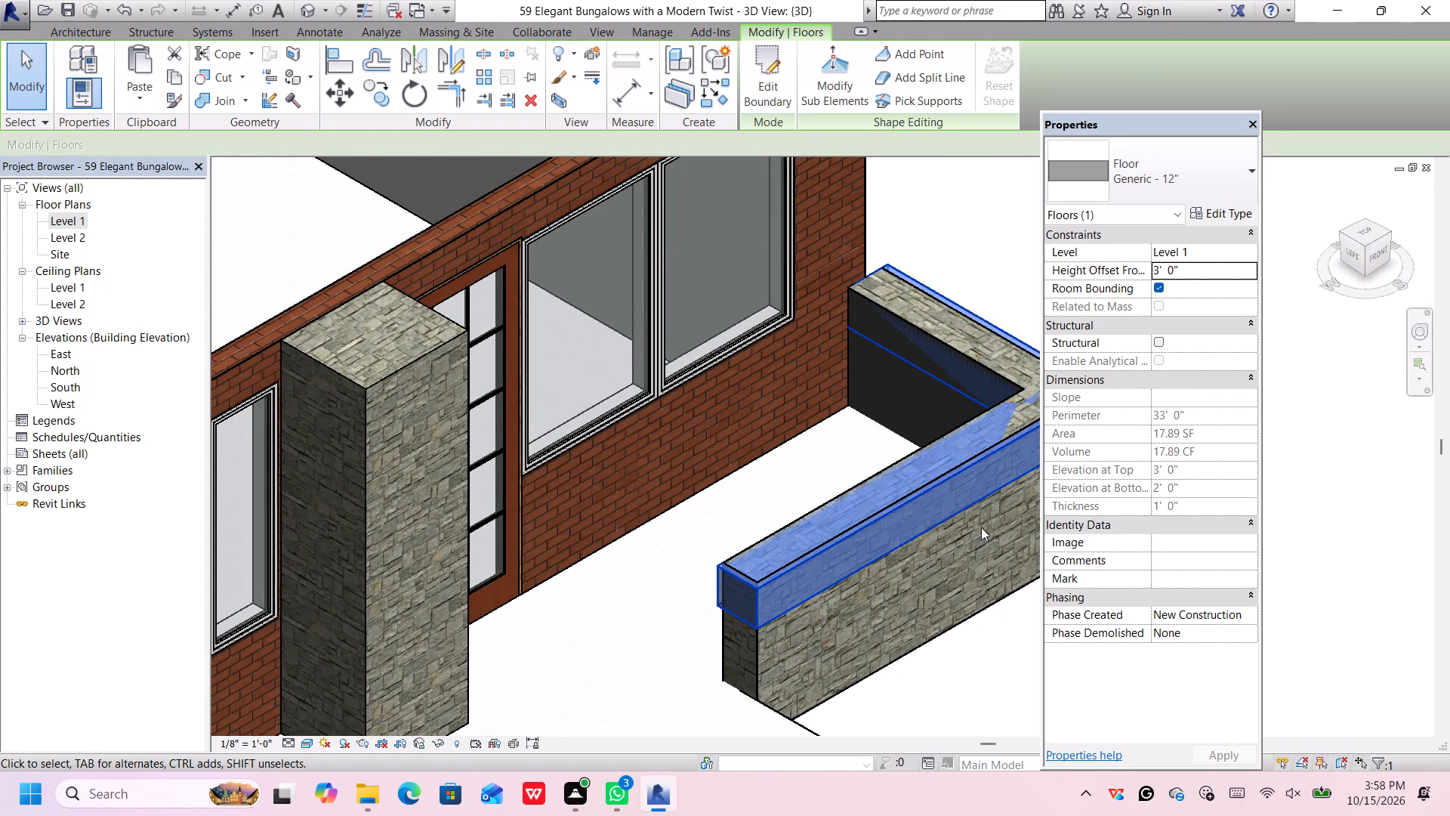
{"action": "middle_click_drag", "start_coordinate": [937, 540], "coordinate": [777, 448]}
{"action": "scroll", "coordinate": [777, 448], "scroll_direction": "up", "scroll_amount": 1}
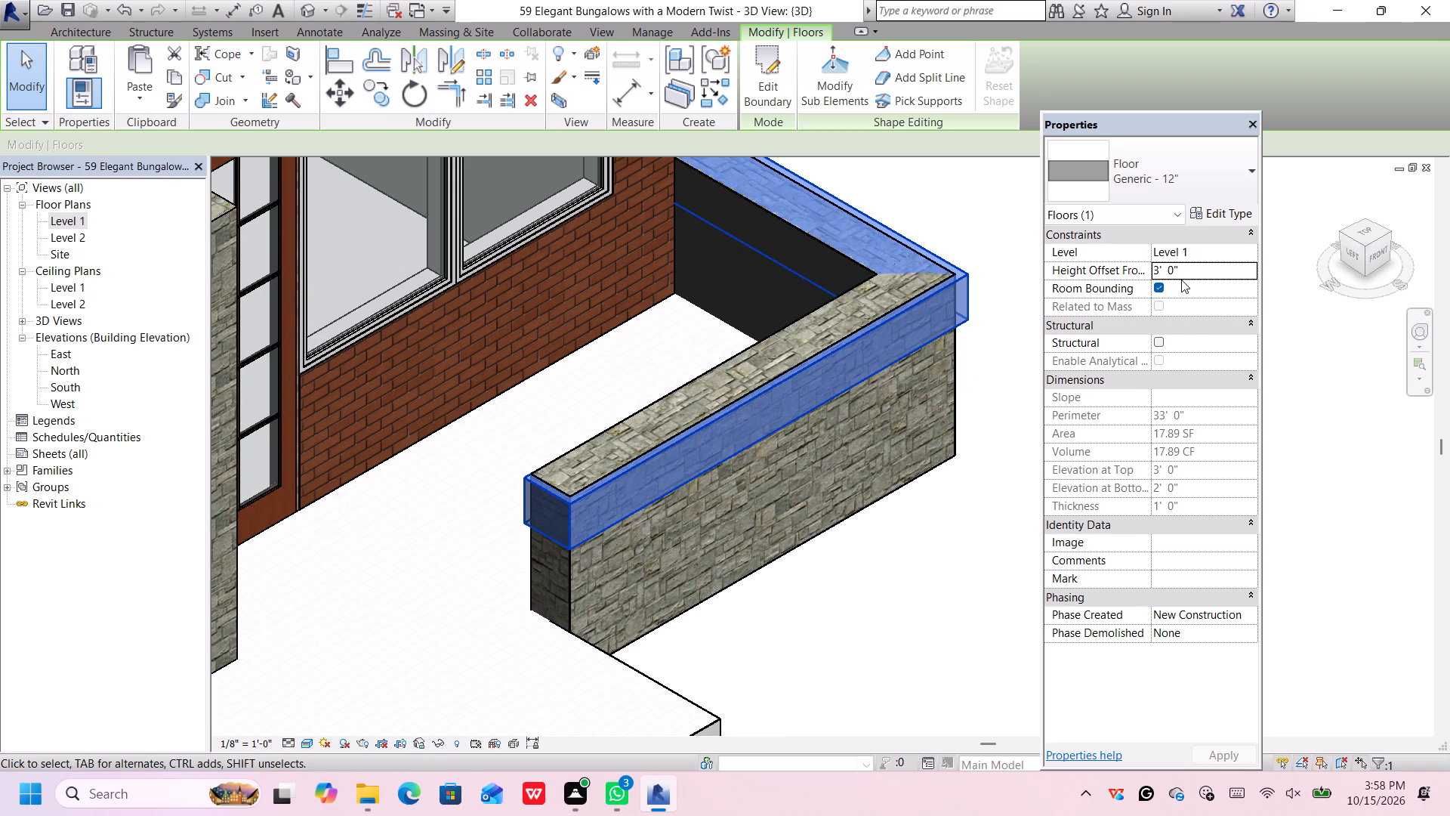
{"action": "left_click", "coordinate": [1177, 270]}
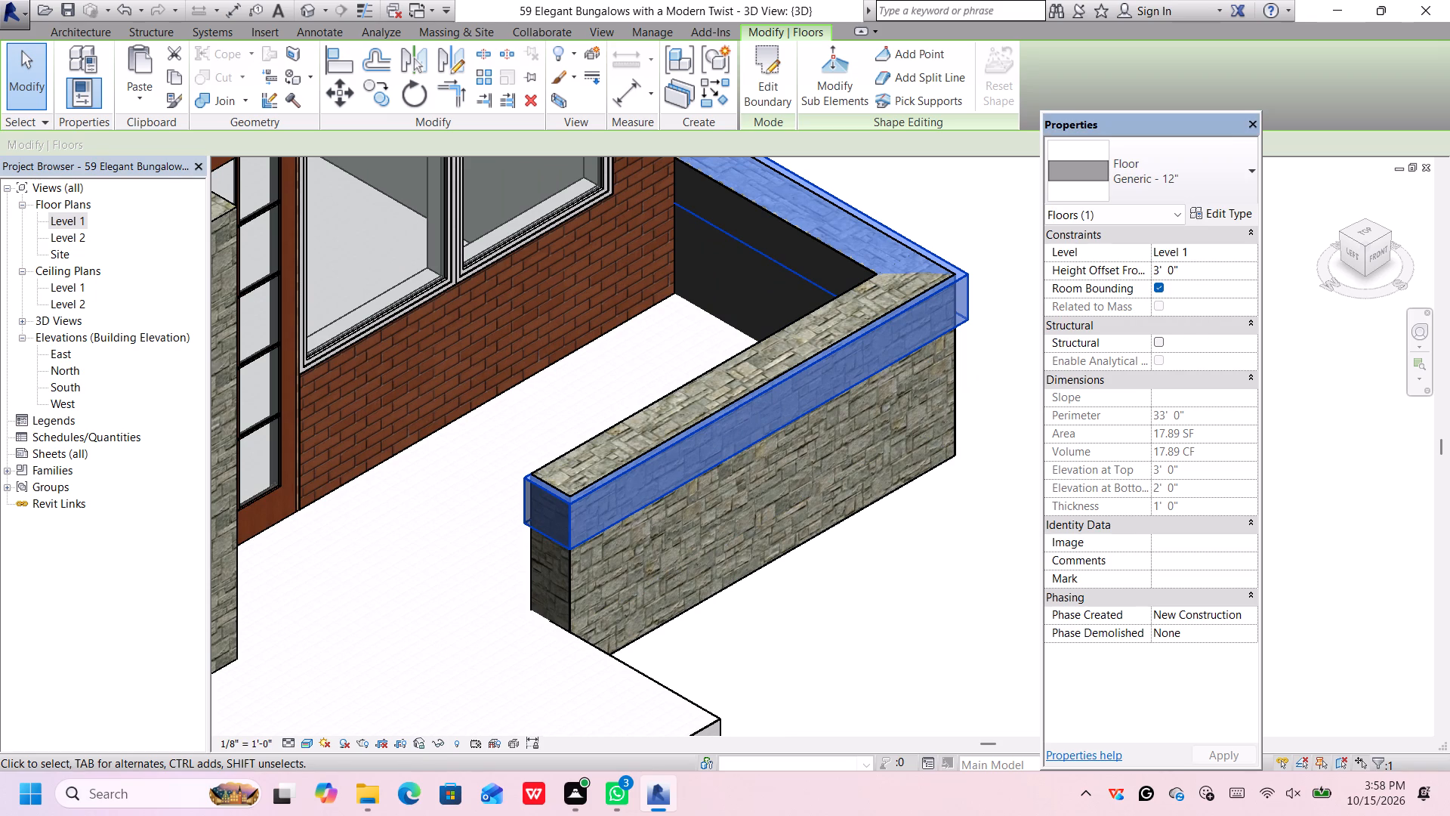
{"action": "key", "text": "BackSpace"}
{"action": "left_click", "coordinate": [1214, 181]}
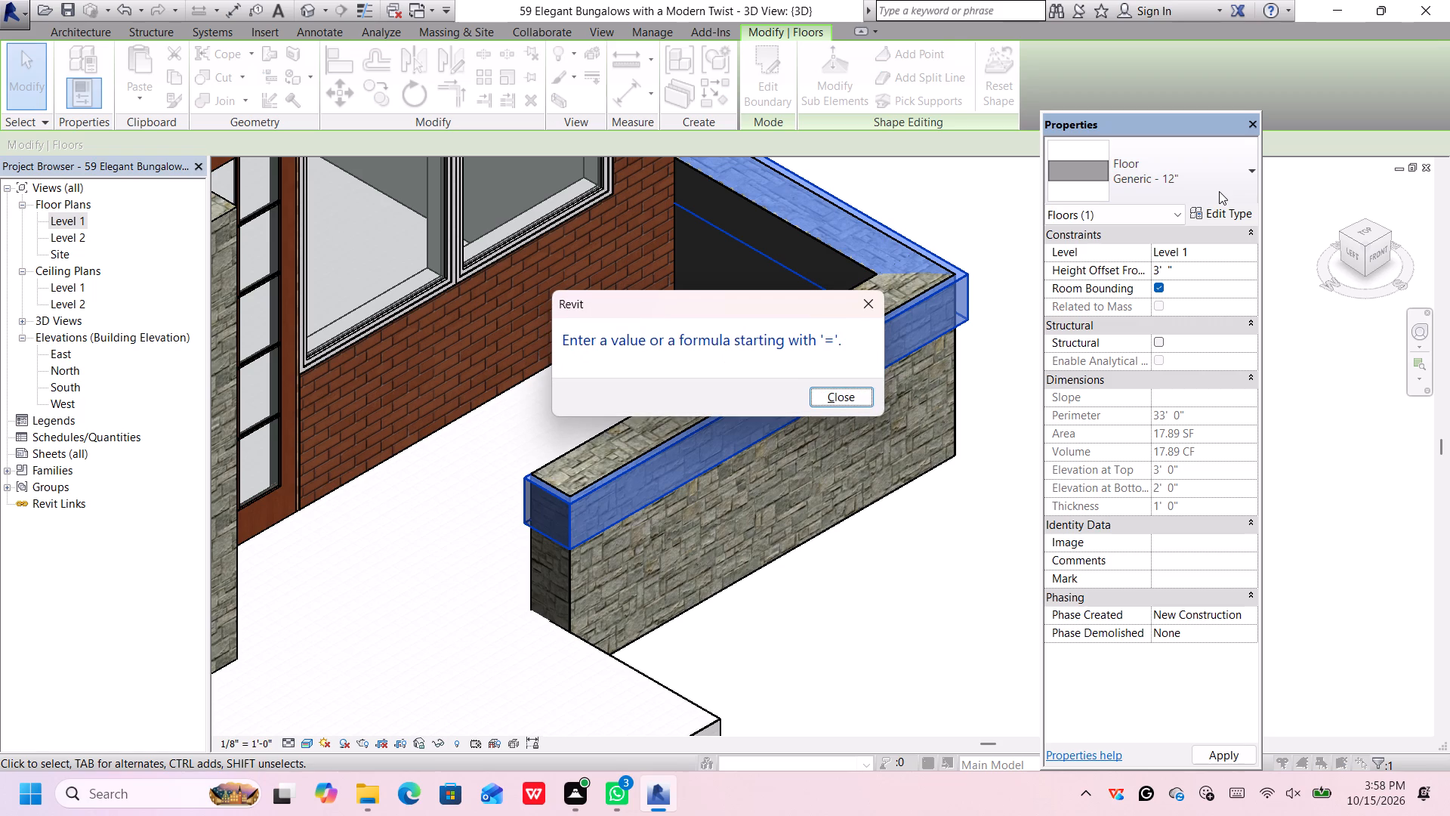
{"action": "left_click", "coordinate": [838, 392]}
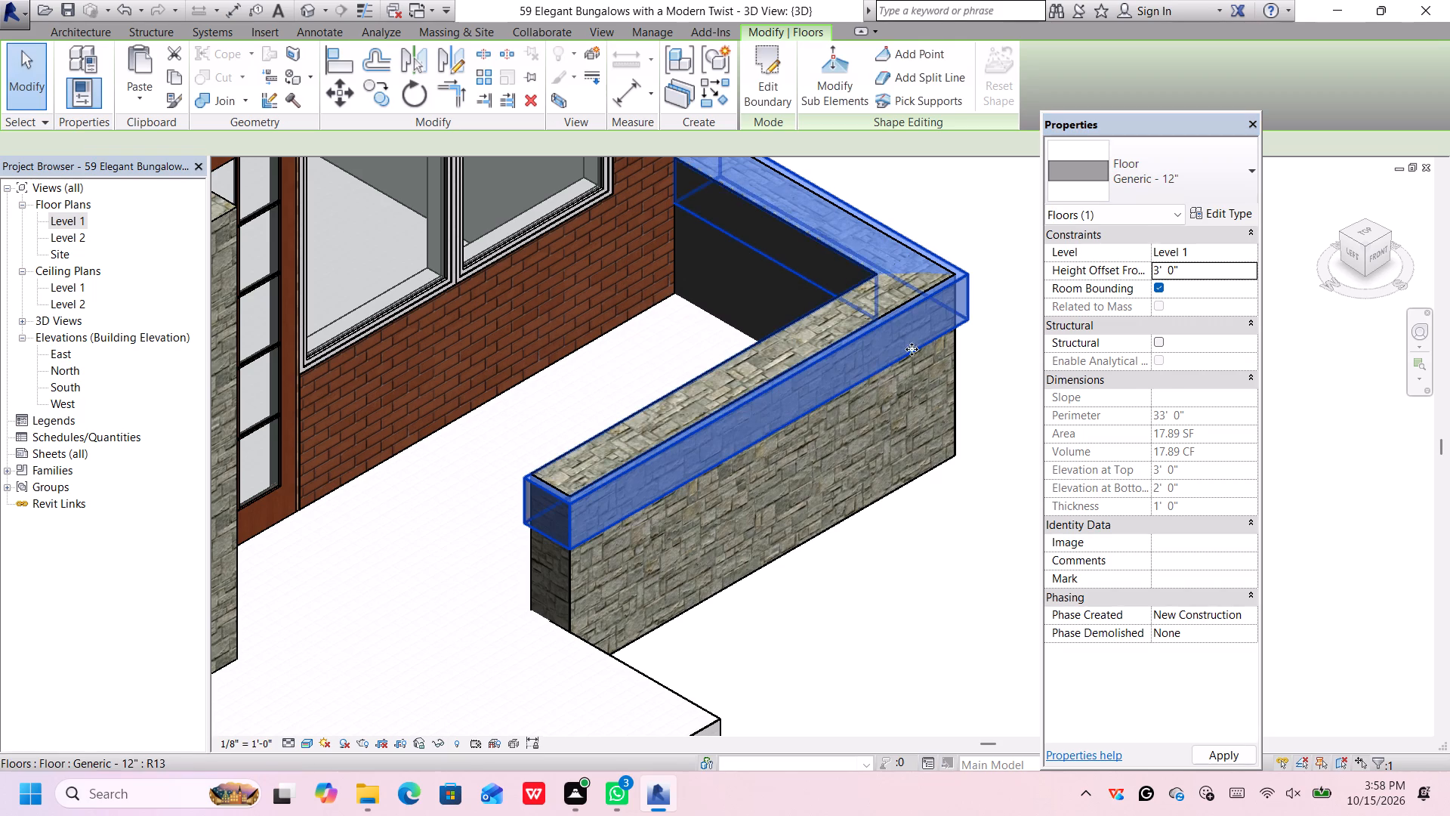
Duplicate the L-shaped slab's Generic - 12" floor type and set the copy's structure layer thickness to 2".
{"action": "left_click", "coordinate": [1220, 210]}
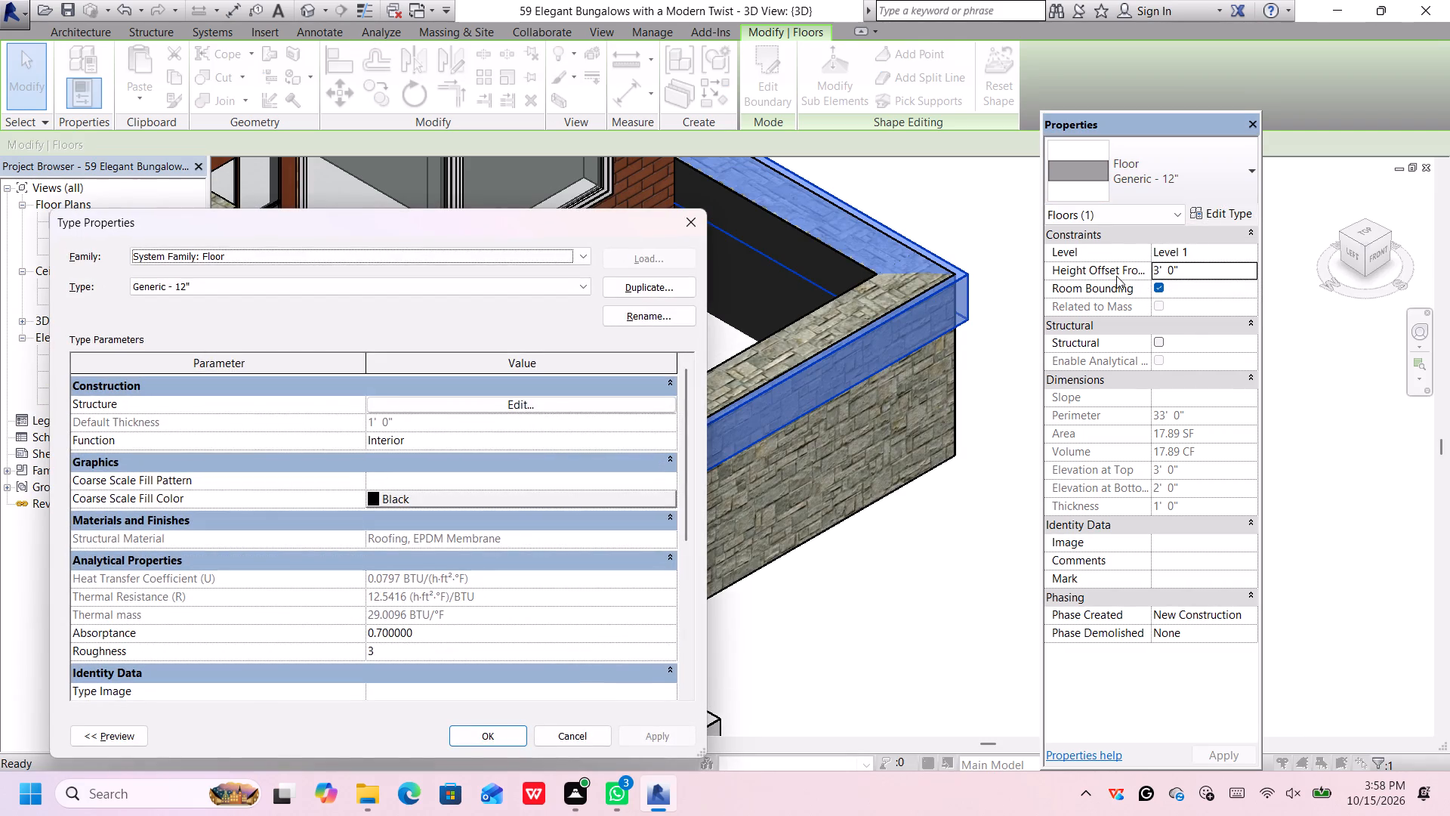
{"action": "left_click", "coordinate": [647, 288]}
{"action": "left_click", "coordinate": [350, 521]}
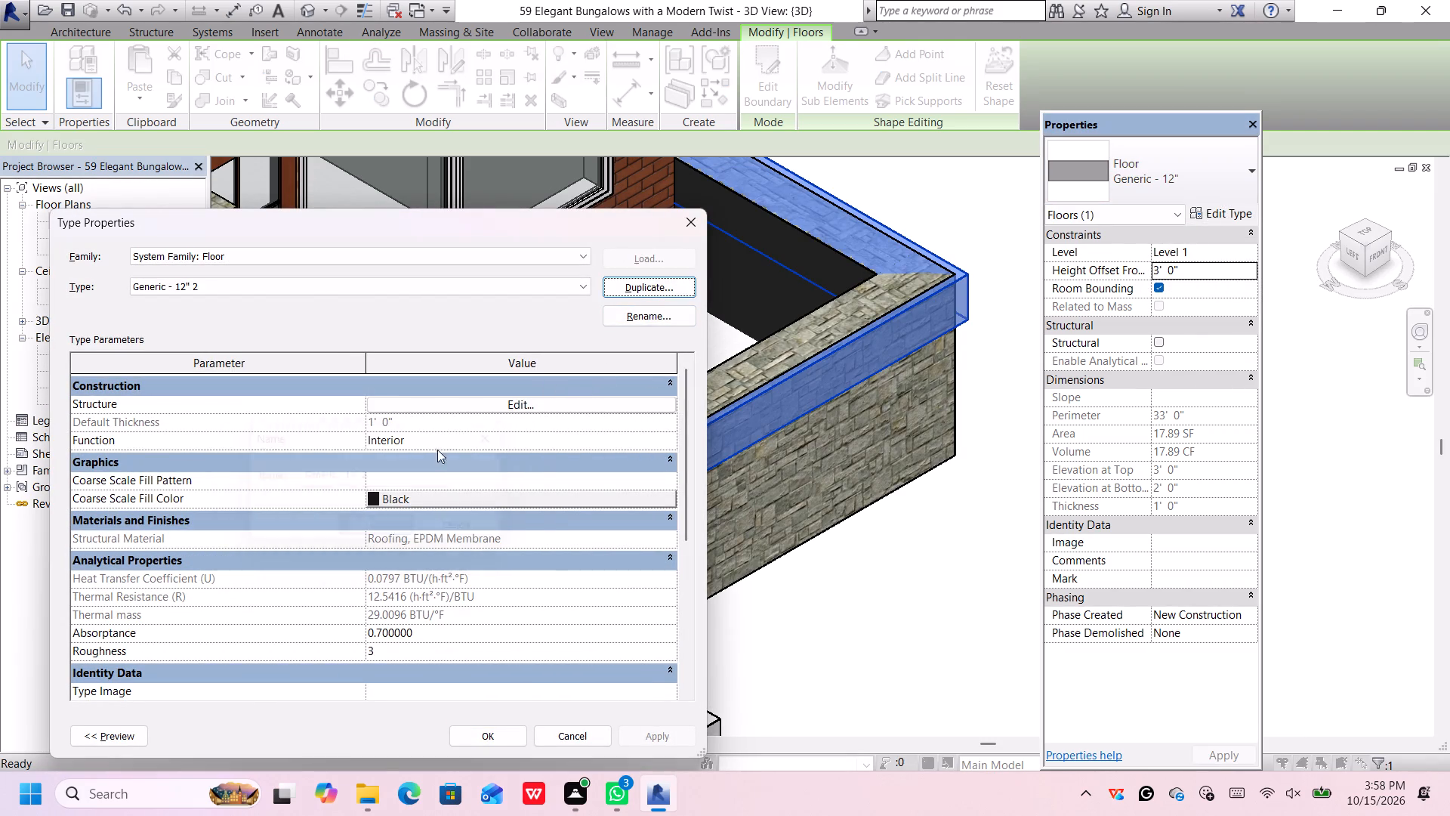
{"action": "left_click", "coordinate": [481, 406]}
{"action": "left_click", "coordinate": [369, 397]}
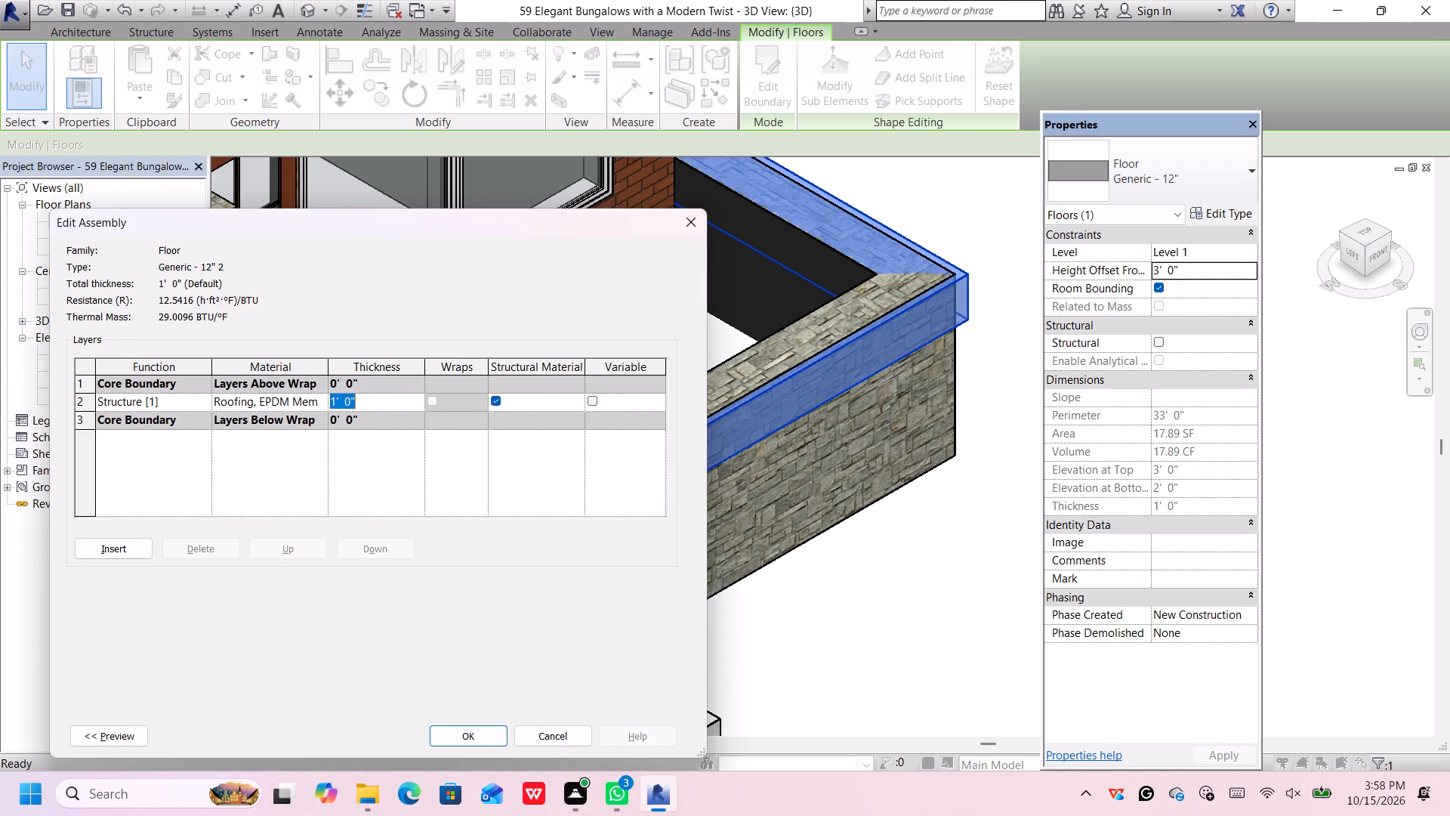
{"action": "key", "text": "BackSpace"}
{"action": "key", "text": "2"}
{"action": "key", "text": "shift+quotedbl"}
{"action": "key", "text": "Return"}
{"action": "left_click", "coordinate": [471, 734]}
{"action": "left_click", "coordinate": [498, 729]}
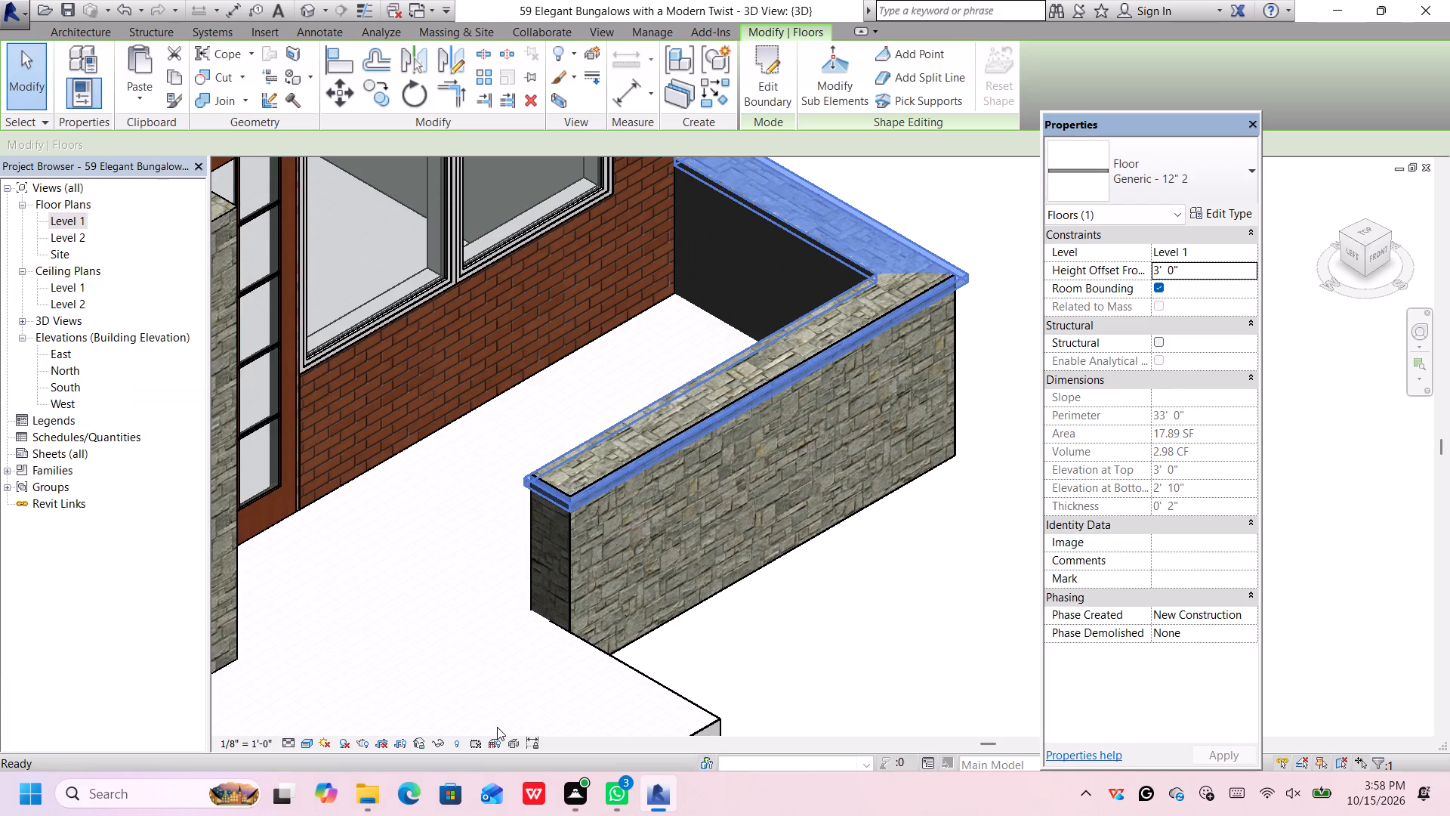
Set the thin slab's height offset from Level 1 to 3' 2".
{"action": "left_click", "coordinate": [1175, 272]}
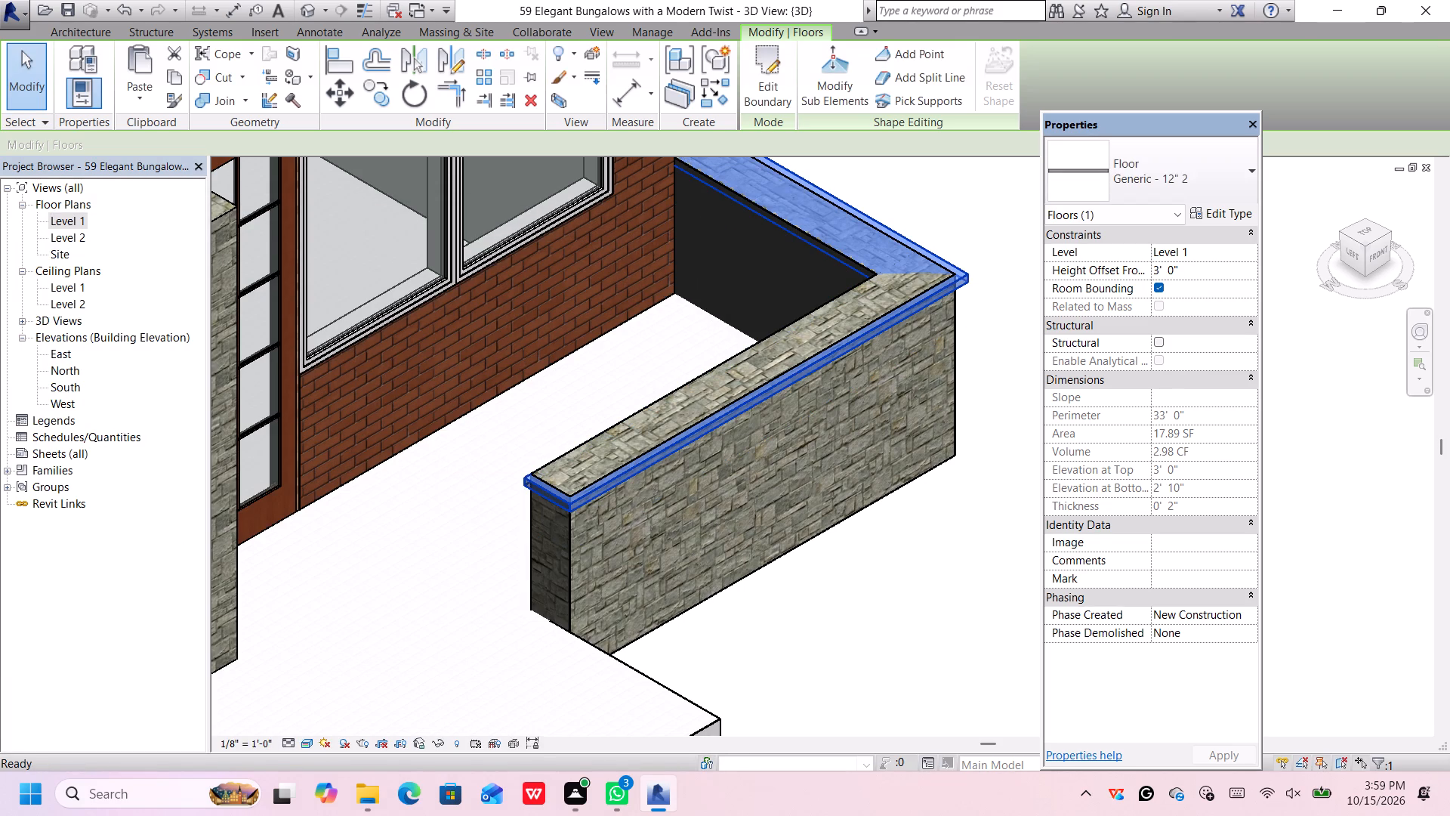
{"action": "key", "text": "BackSpace"}
{"action": "key", "text": "2"}
{"action": "key", "text": "Return"}
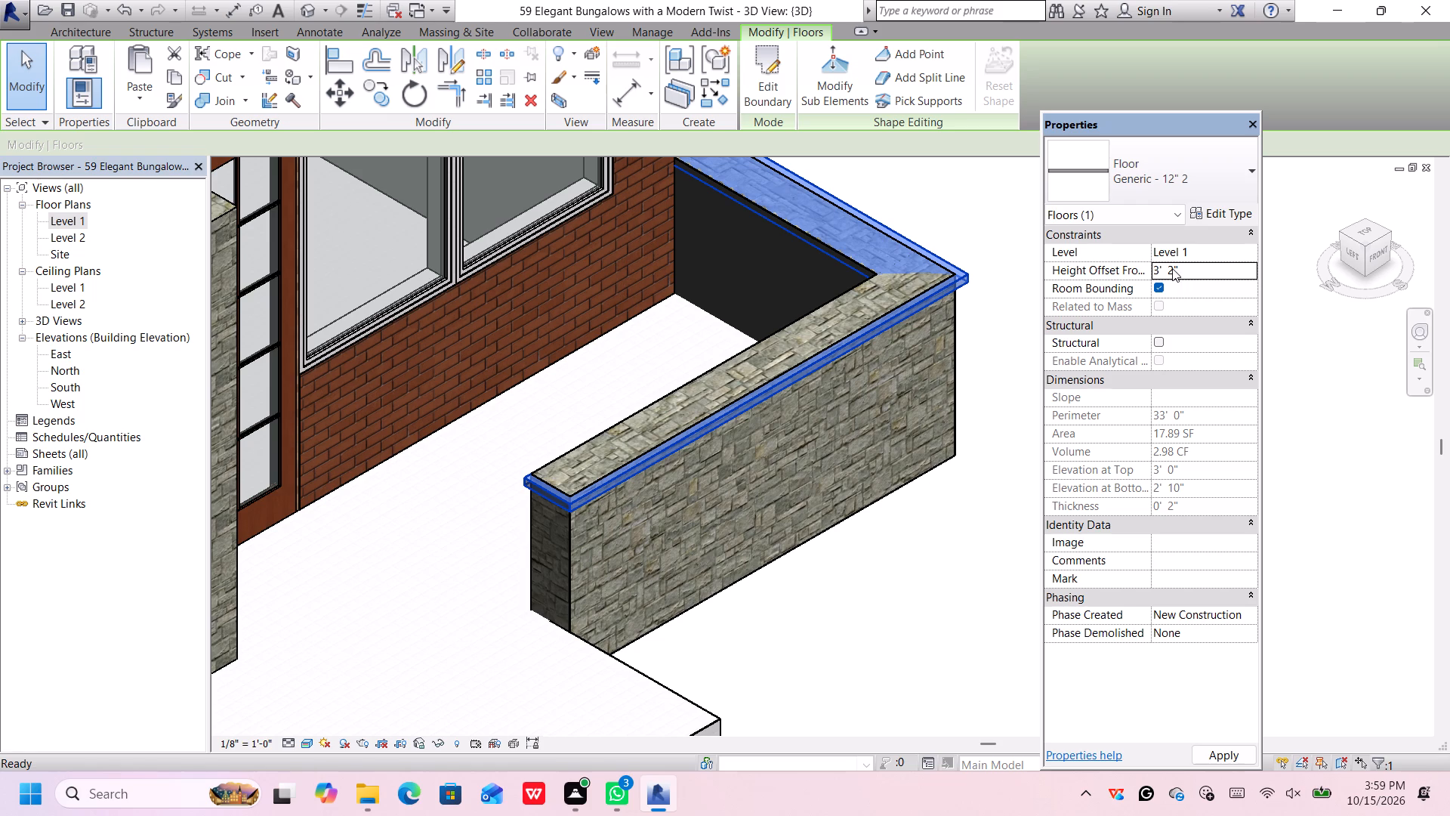
Apply the 3' 2" height offset from Level 1 to the thin L-shaped slab.
{"action": "key", "text": "Return"}
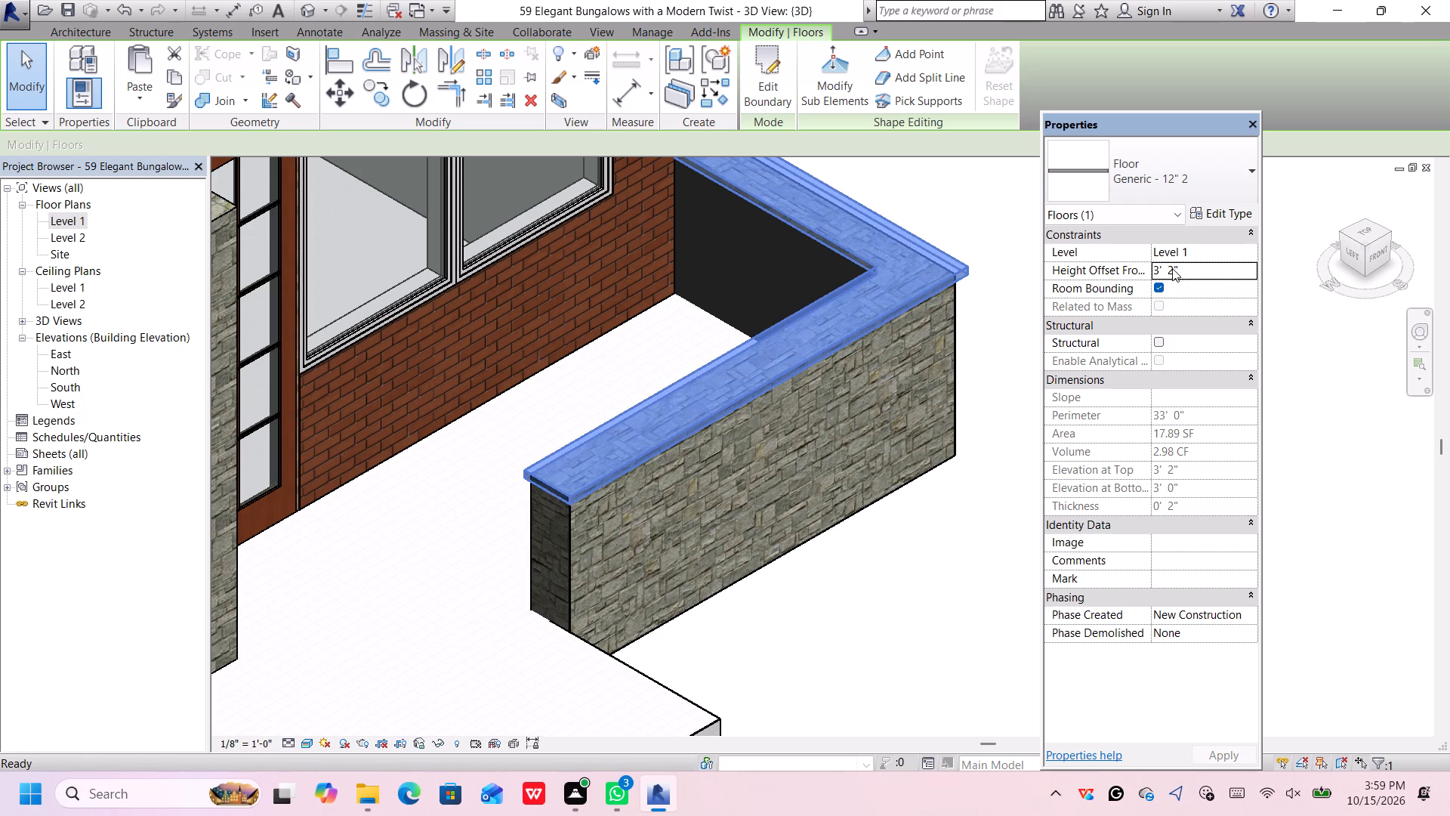
In the thin slab type's structure, choose Vinyl Composition Tile as the material of the 2" layer.
{"action": "left_click", "coordinate": [1208, 207]}
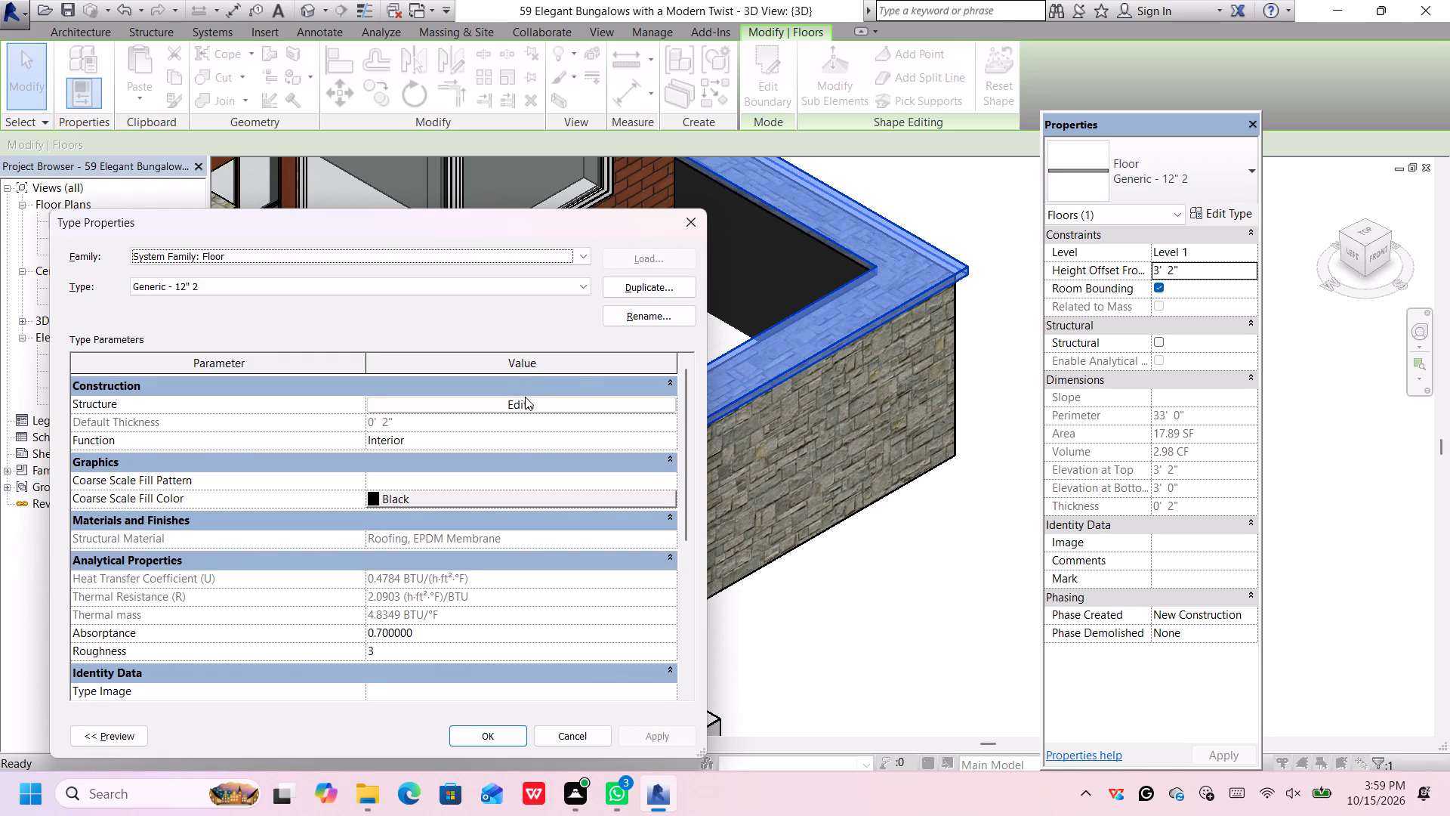
{"action": "left_click", "coordinate": [525, 400]}
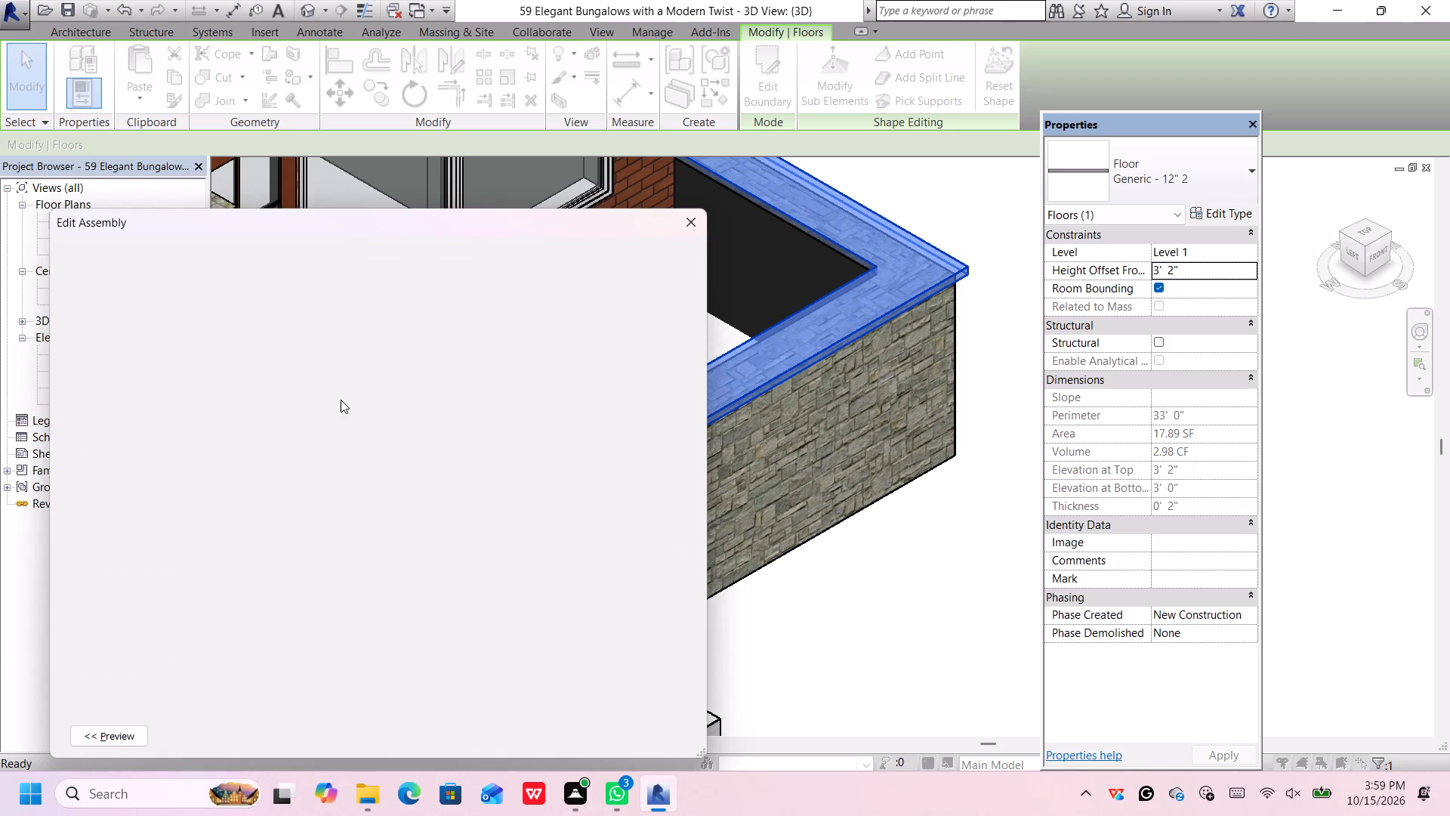
{"action": "left_click", "coordinate": [325, 400]}
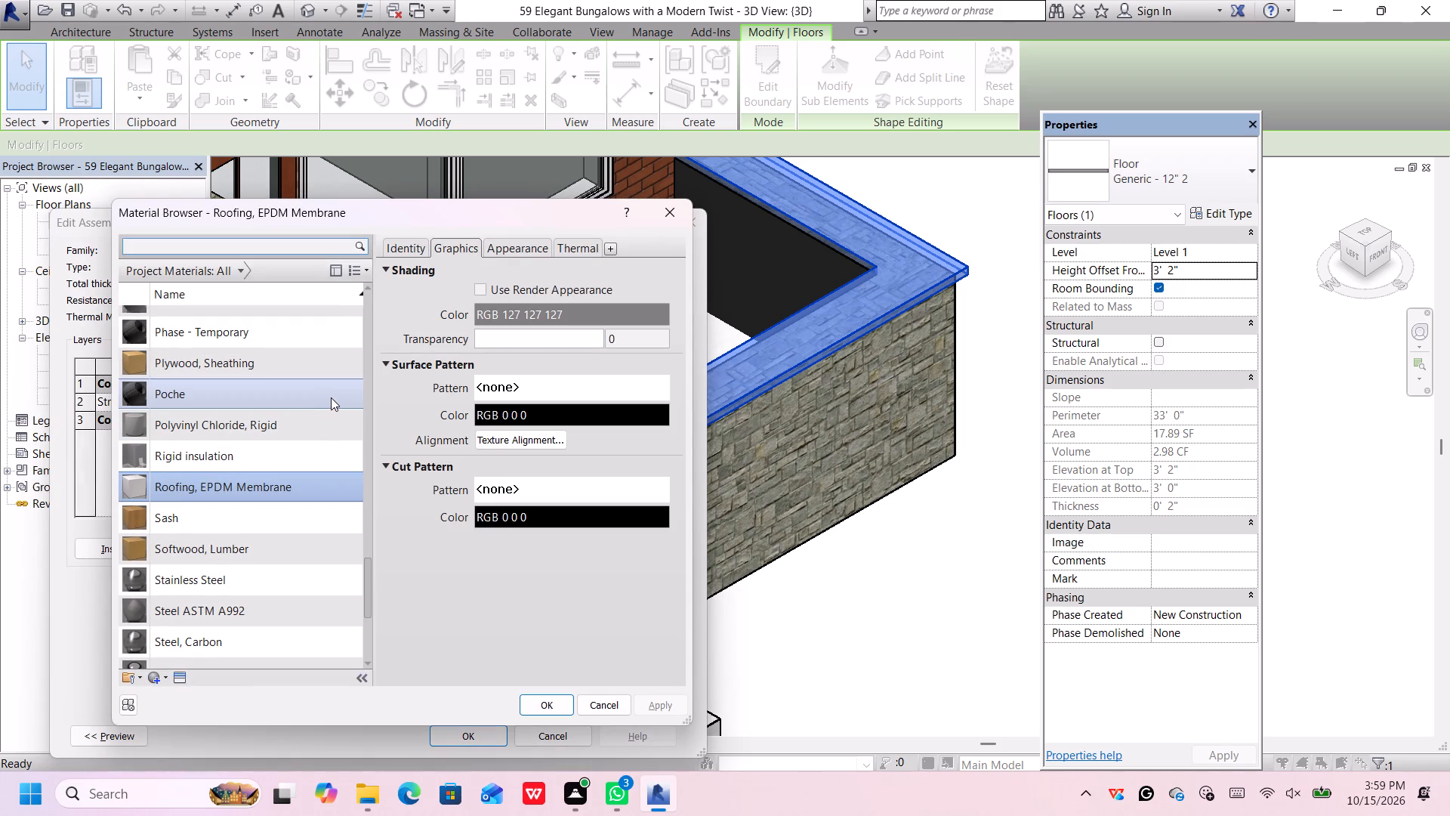
{"action": "scroll", "coordinate": [304, 447], "scroll_direction": "down", "scroll_amount": 2}
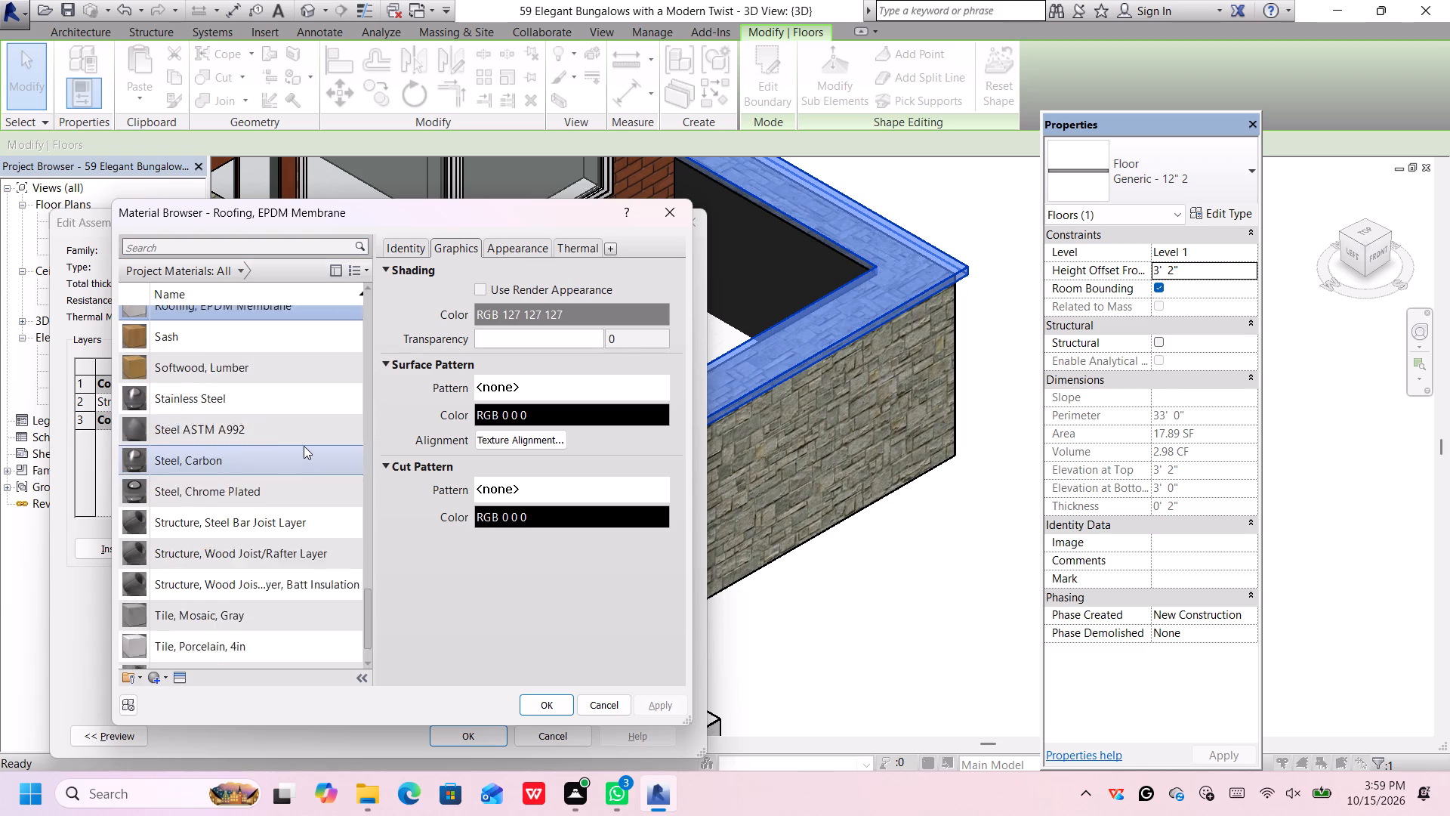
{"action": "scroll", "coordinate": [304, 446], "scroll_direction": "down", "scroll_amount": 3}
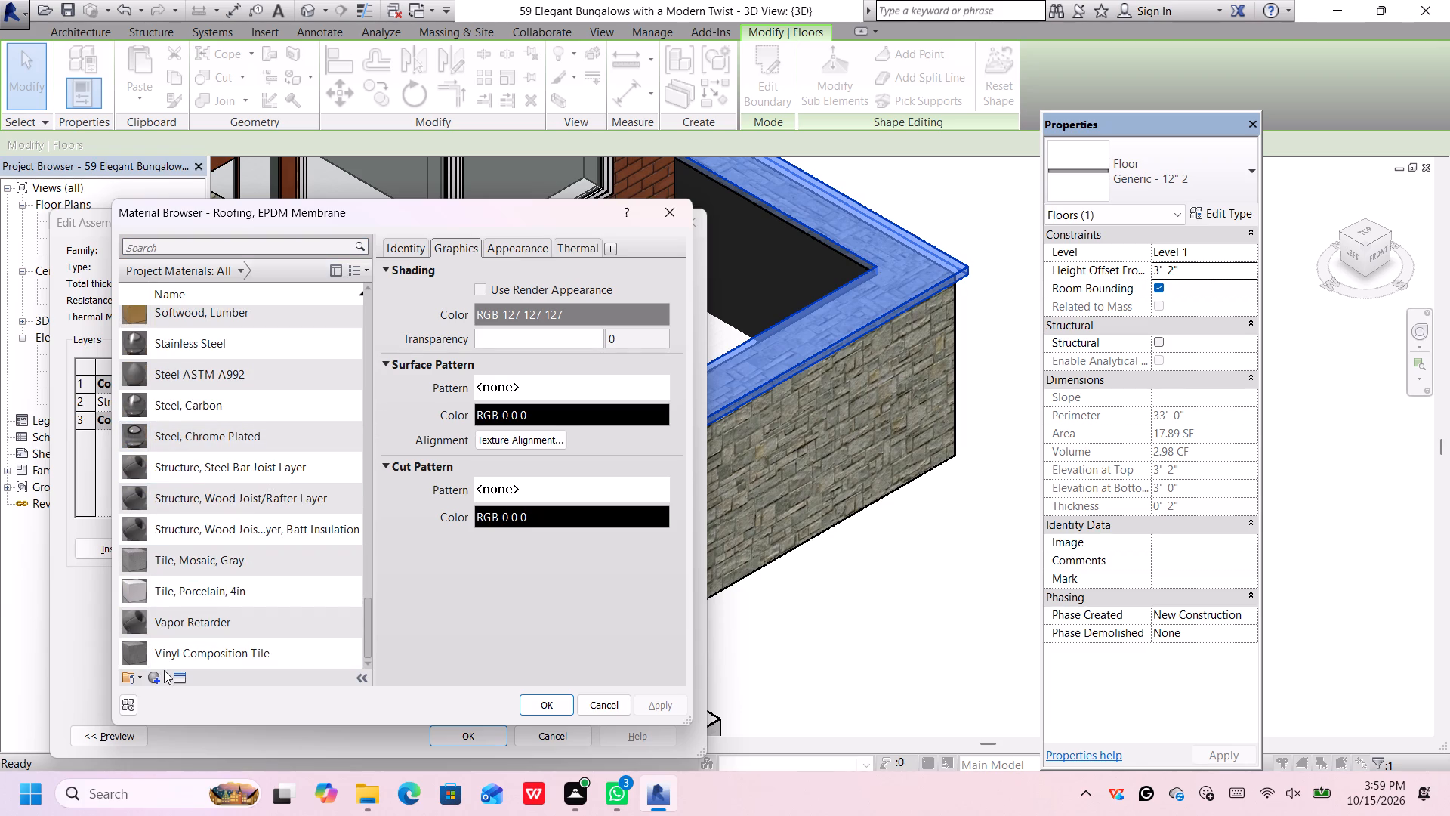
{"action": "left_click", "coordinate": [234, 561]}
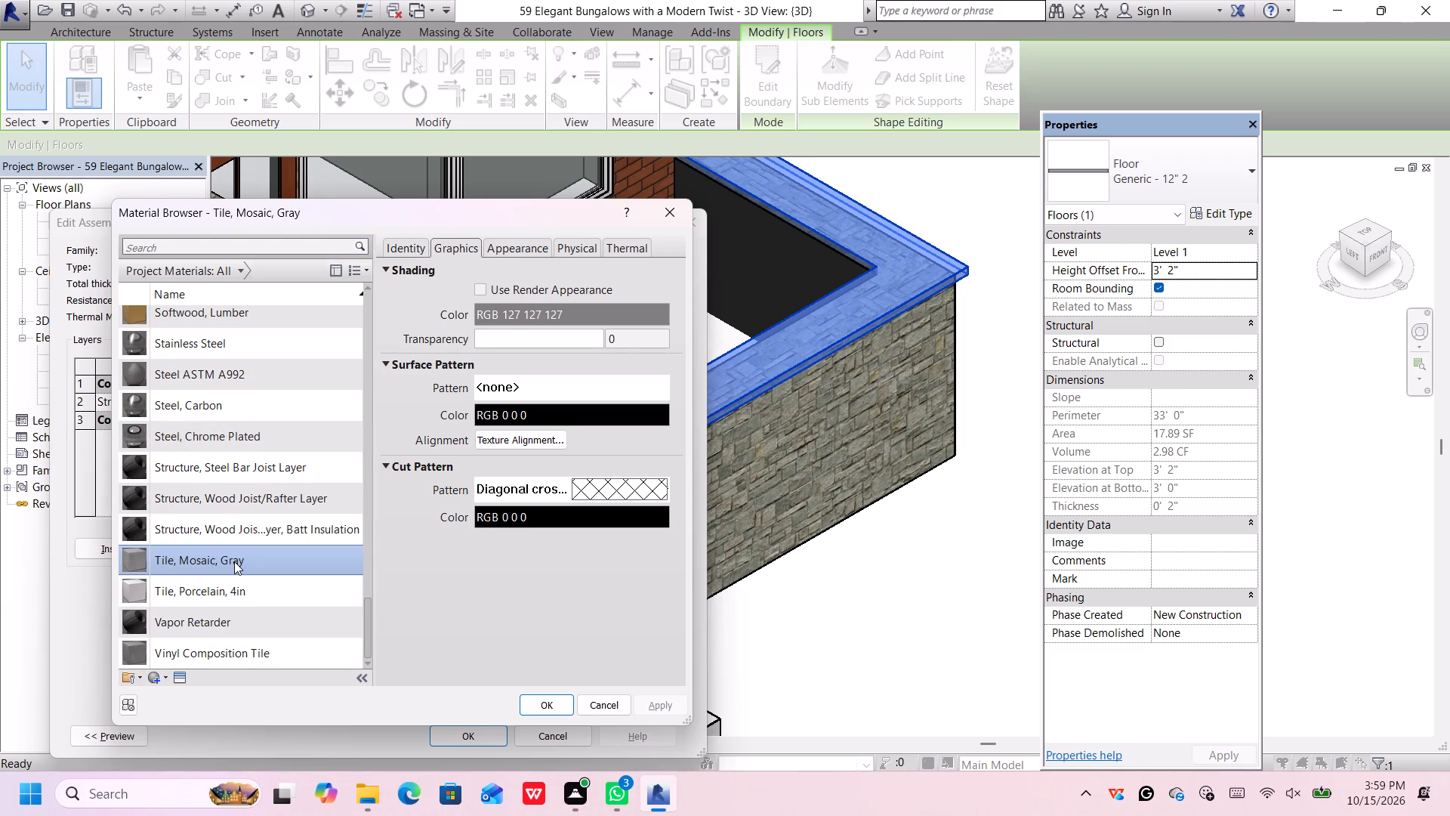
{"action": "left_click", "coordinate": [522, 245]}
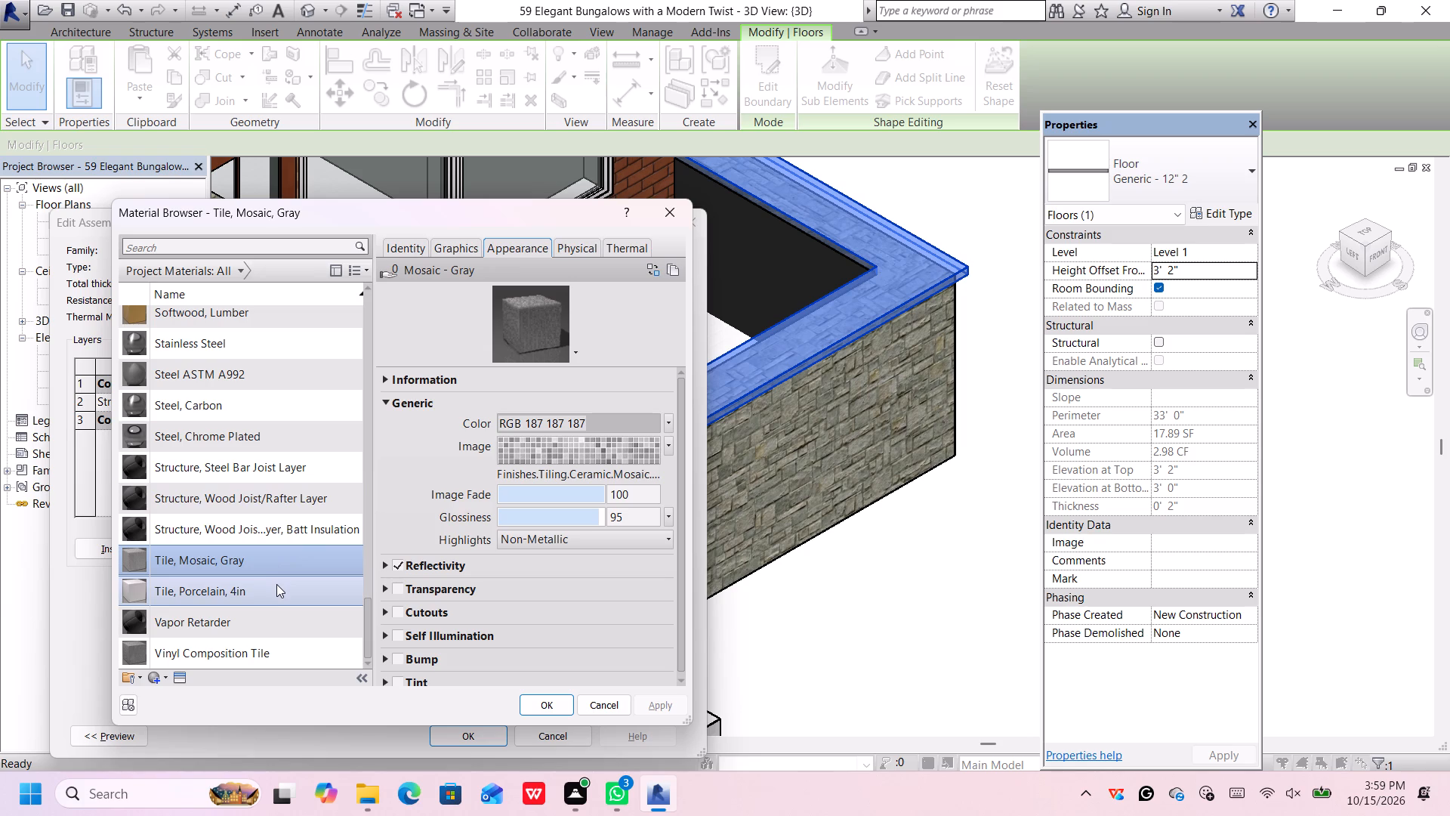
{"action": "left_click", "coordinate": [209, 639]}
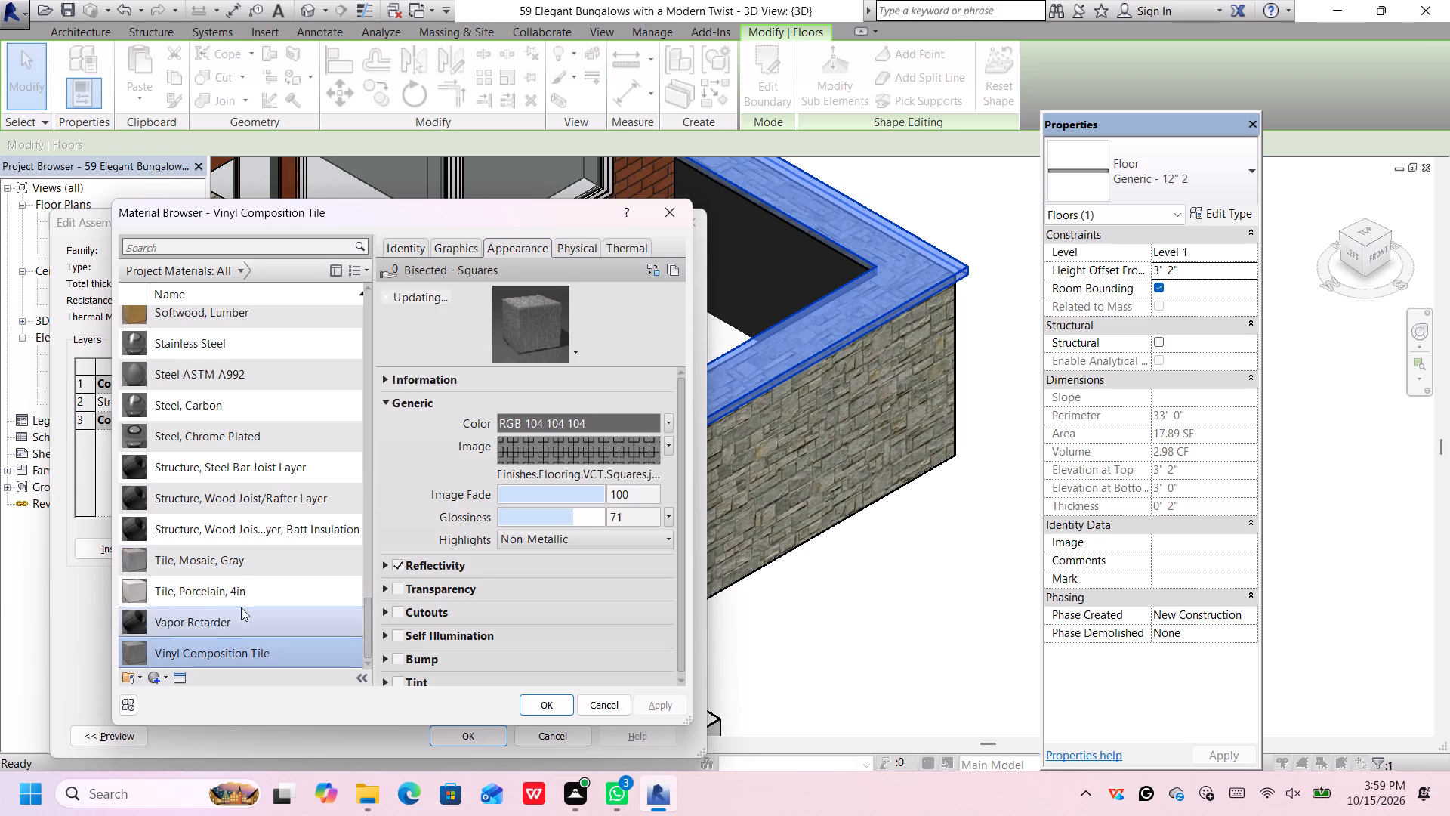
{"action": "scroll", "coordinate": [304, 544], "scroll_direction": "down", "scroll_amount": 3}
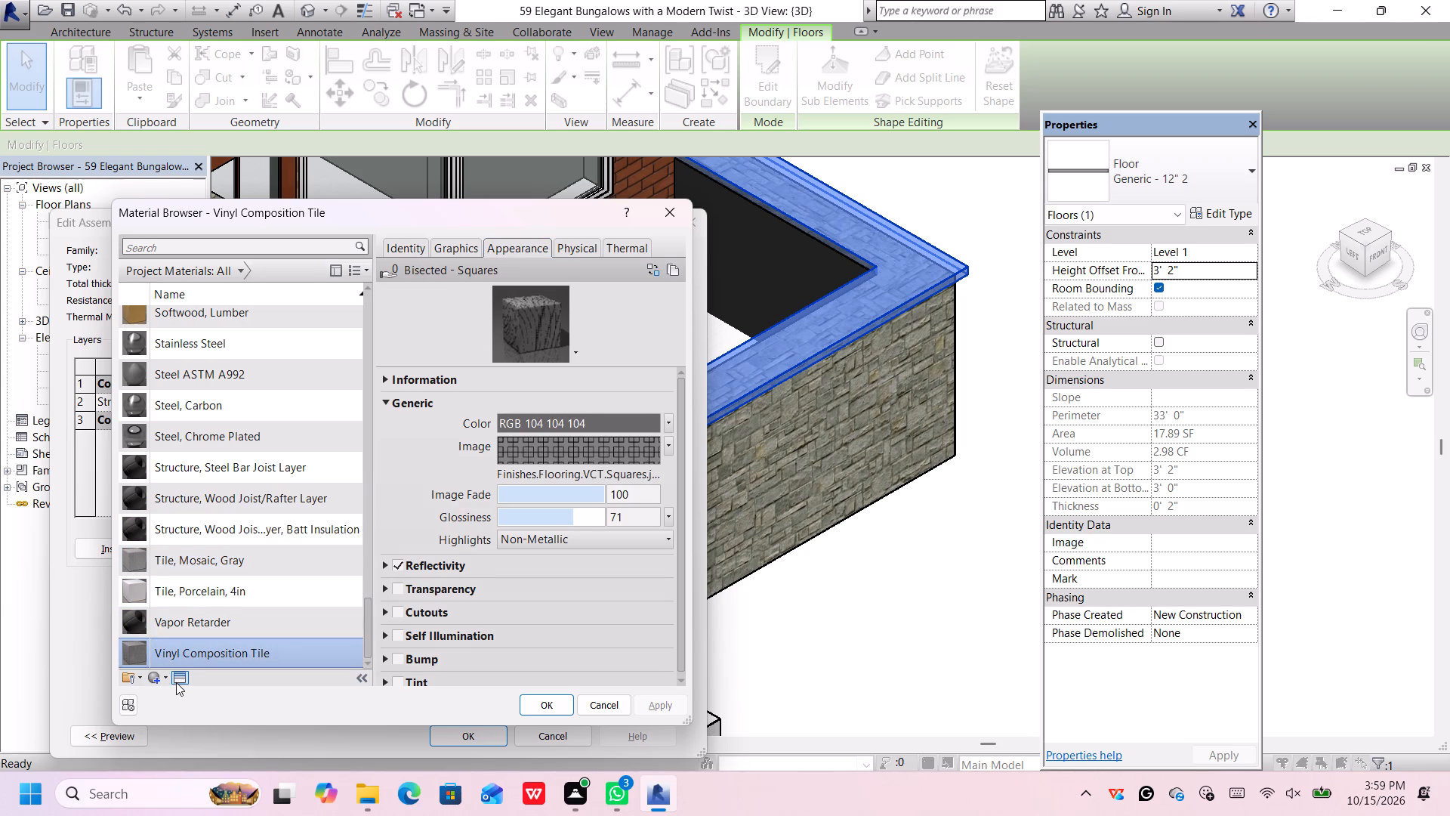
Replace the Vinyl Composition Tile material's appearance with the Aquamarine wall paint asset from the appearance library.
{"action": "left_click", "coordinate": [176, 682]}
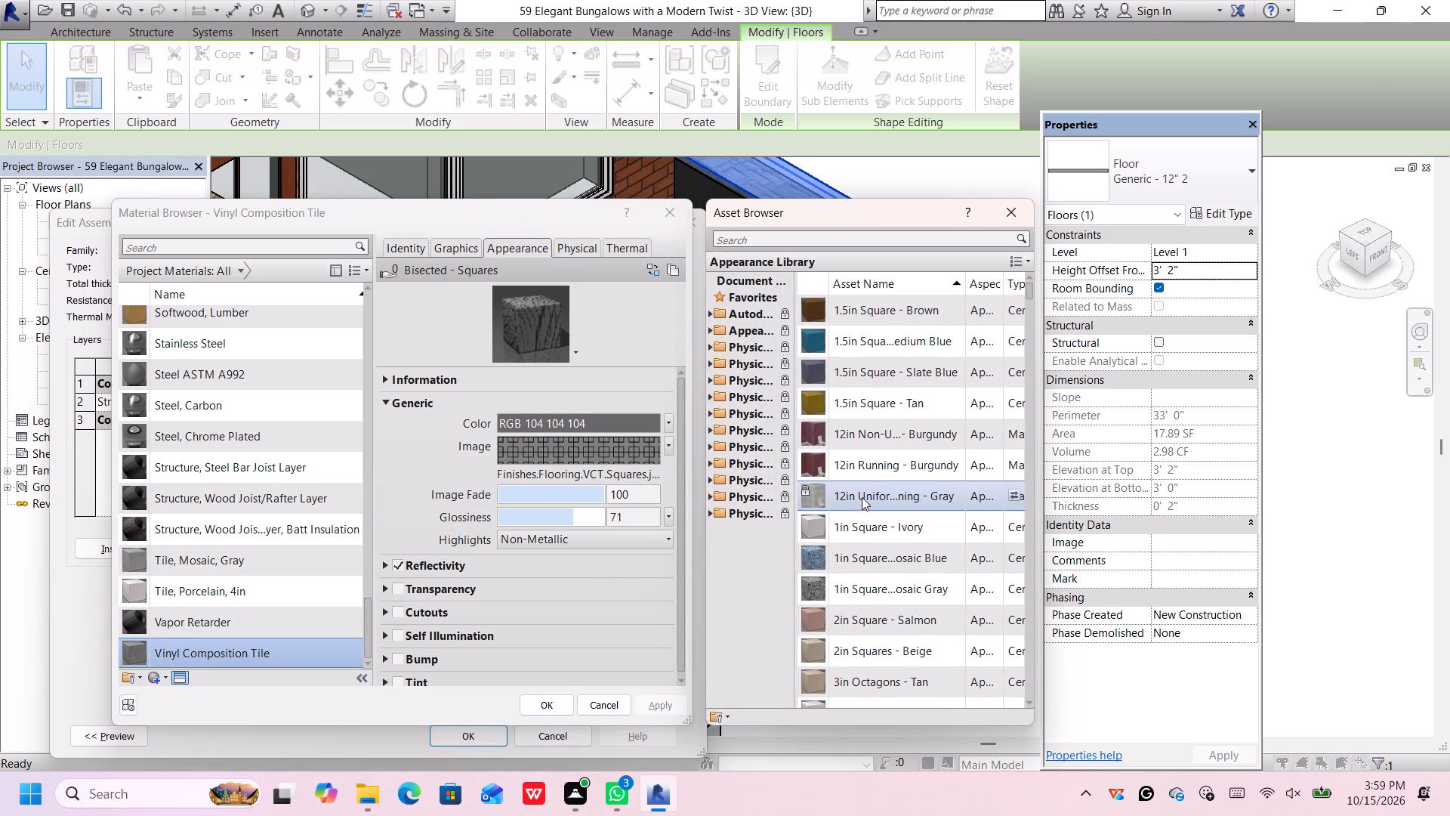
{"action": "scroll", "coordinate": [862, 495], "scroll_direction": "down", "scroll_amount": 9}
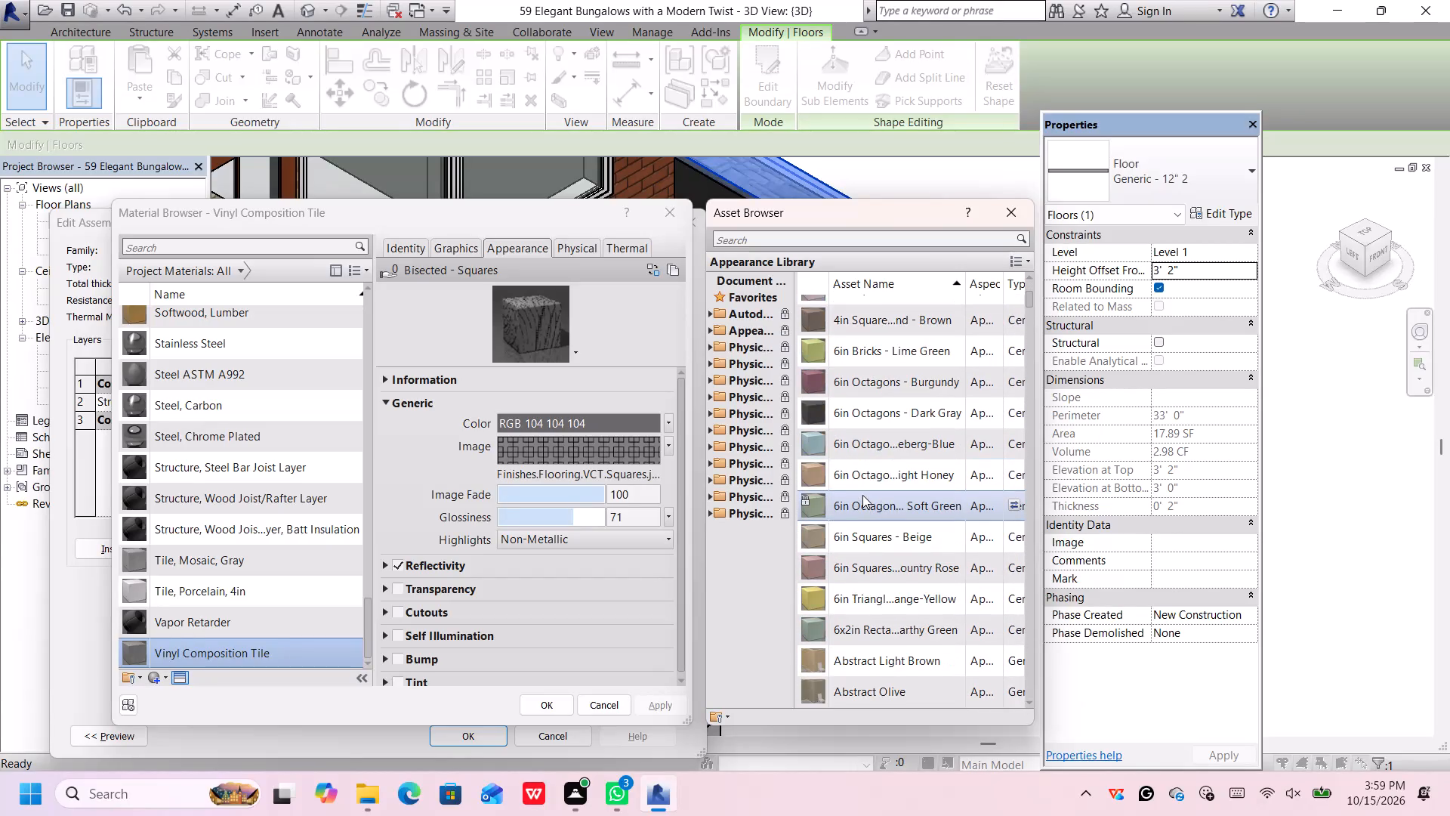
{"action": "scroll", "coordinate": [862, 495], "scroll_direction": "down", "scroll_amount": 1}
{"action": "left_click", "coordinate": [816, 576]}
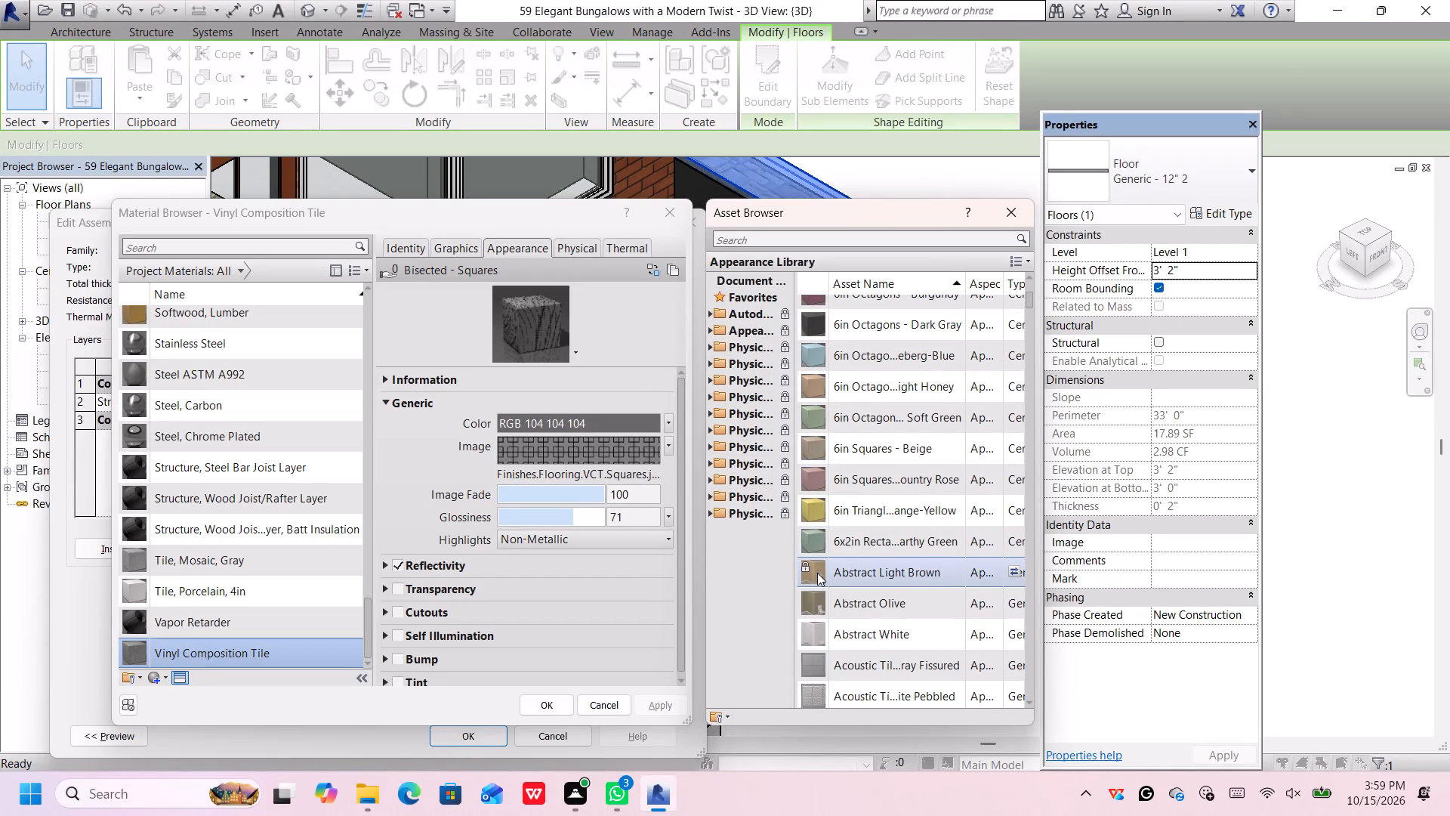
{"action": "double_click", "coordinate": [817, 573]}
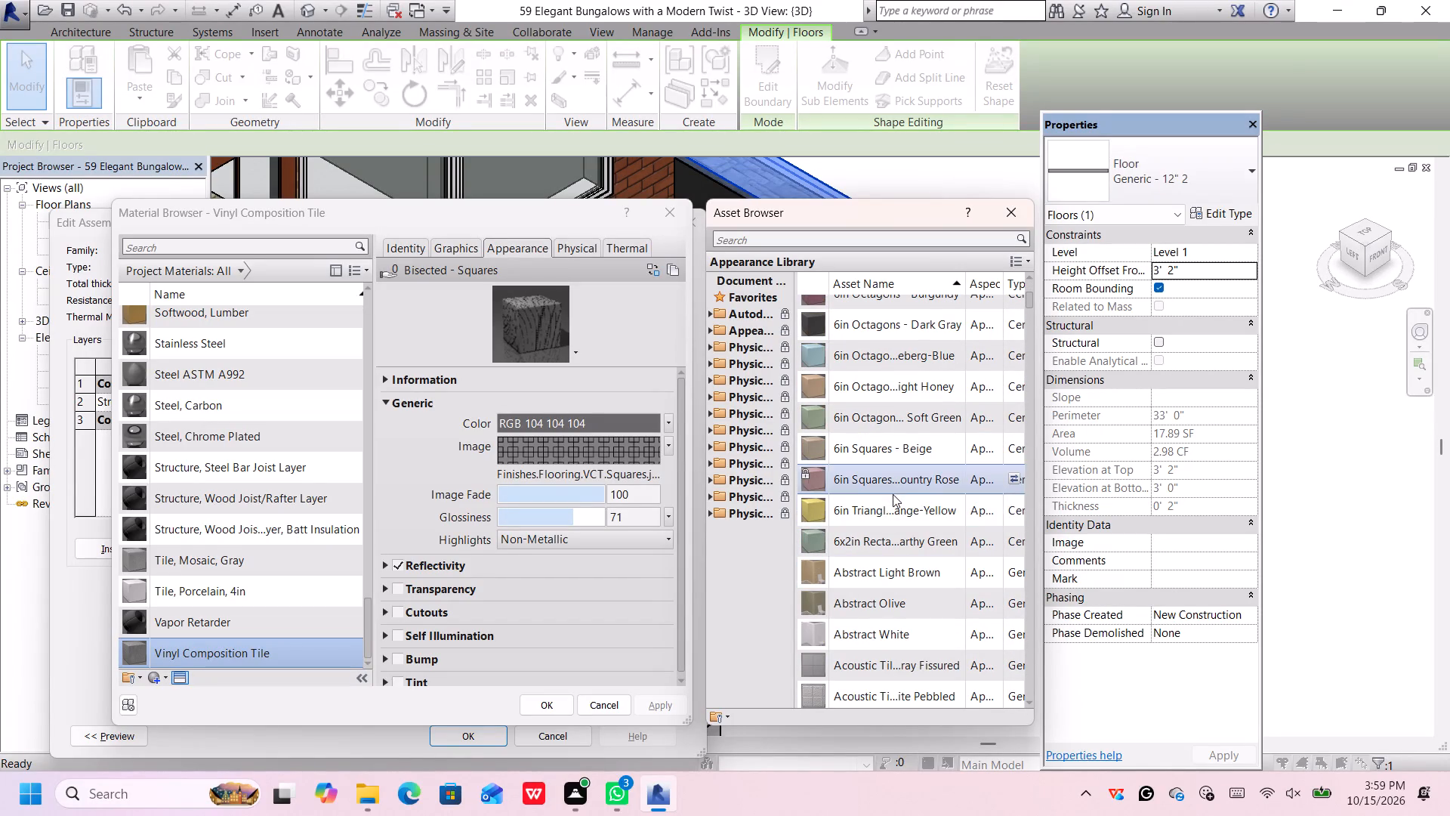
{"action": "scroll", "coordinate": [895, 494], "scroll_direction": "down", "scroll_amount": 6}
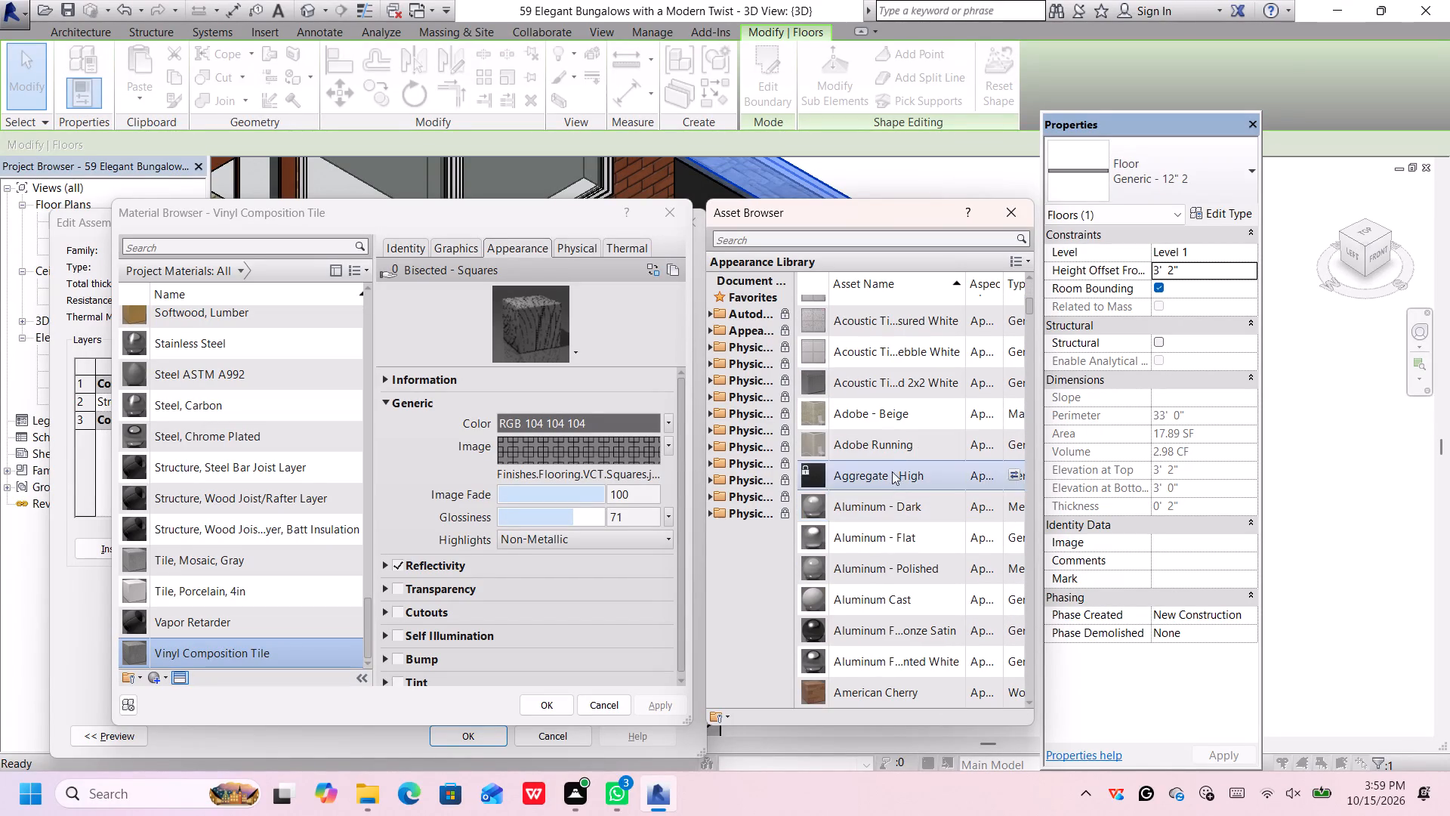
{"action": "scroll", "coordinate": [892, 456], "scroll_direction": "down", "scroll_amount": 8}
{"action": "double_click", "coordinate": [877, 488]}
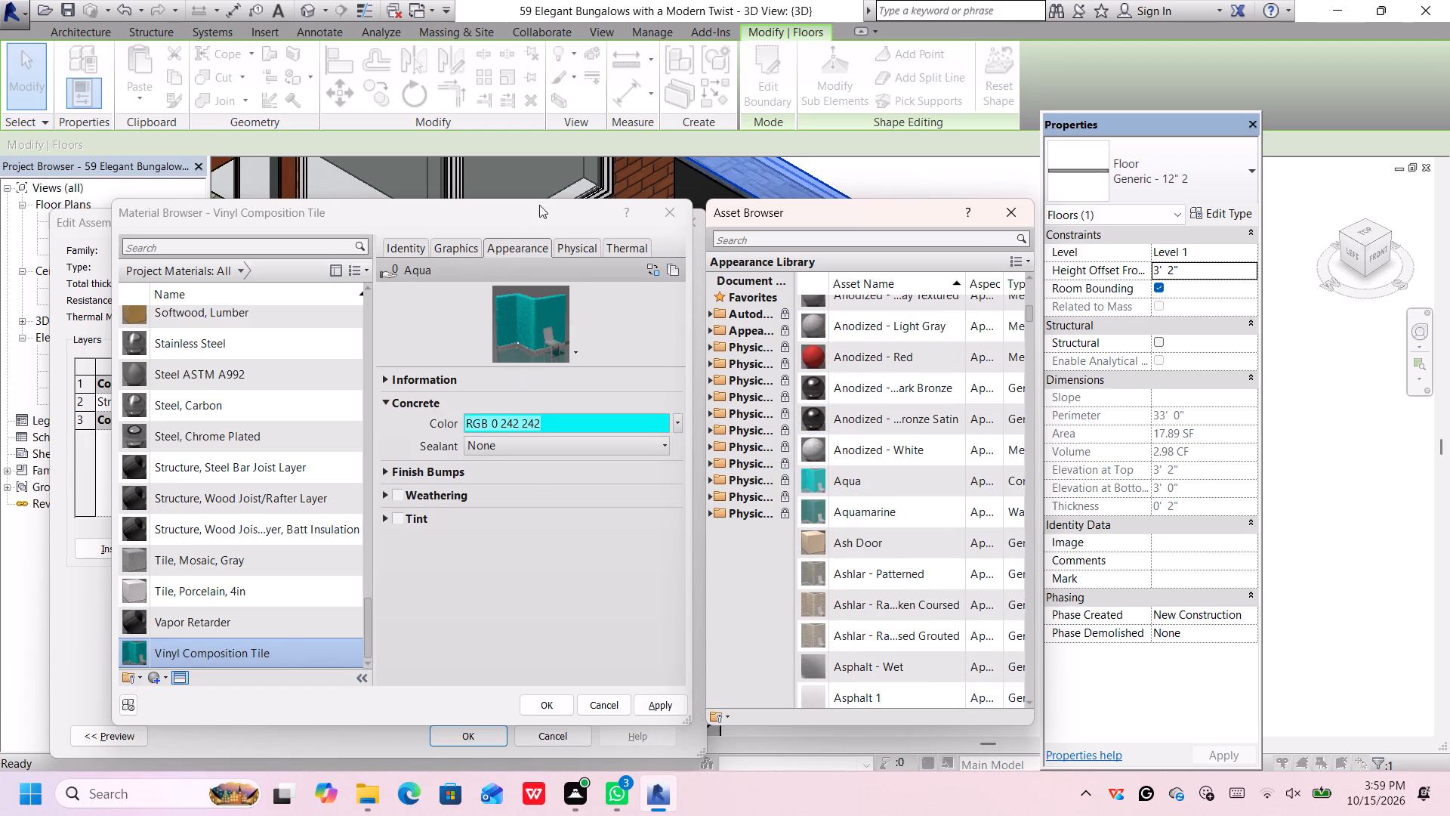
{"action": "double_click", "coordinate": [864, 506]}
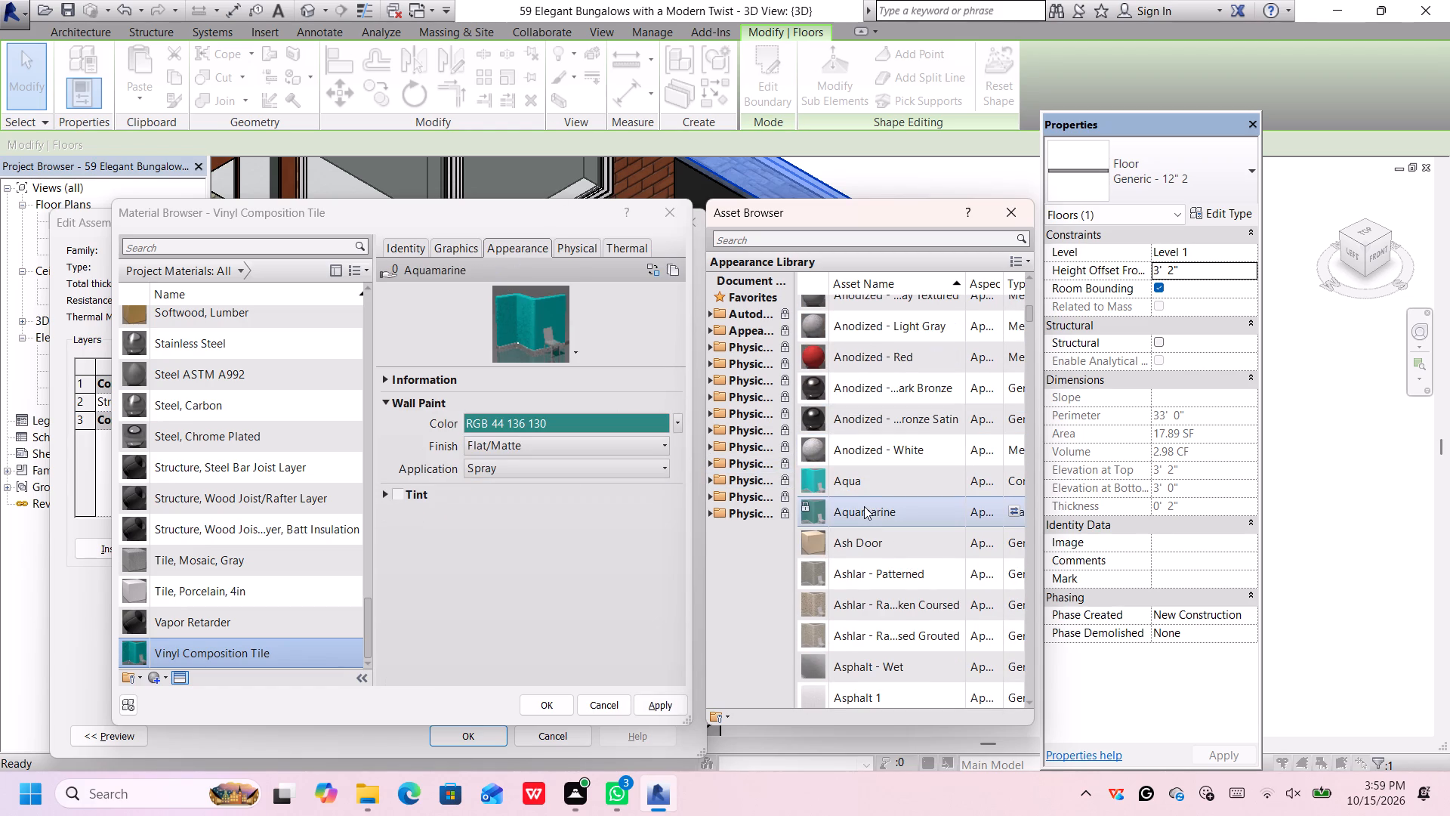
Set the wall paint color to light gray RGB 192 192 192, accept the material and type changes, and deselect the slab.
{"action": "left_click", "coordinate": [678, 421]}
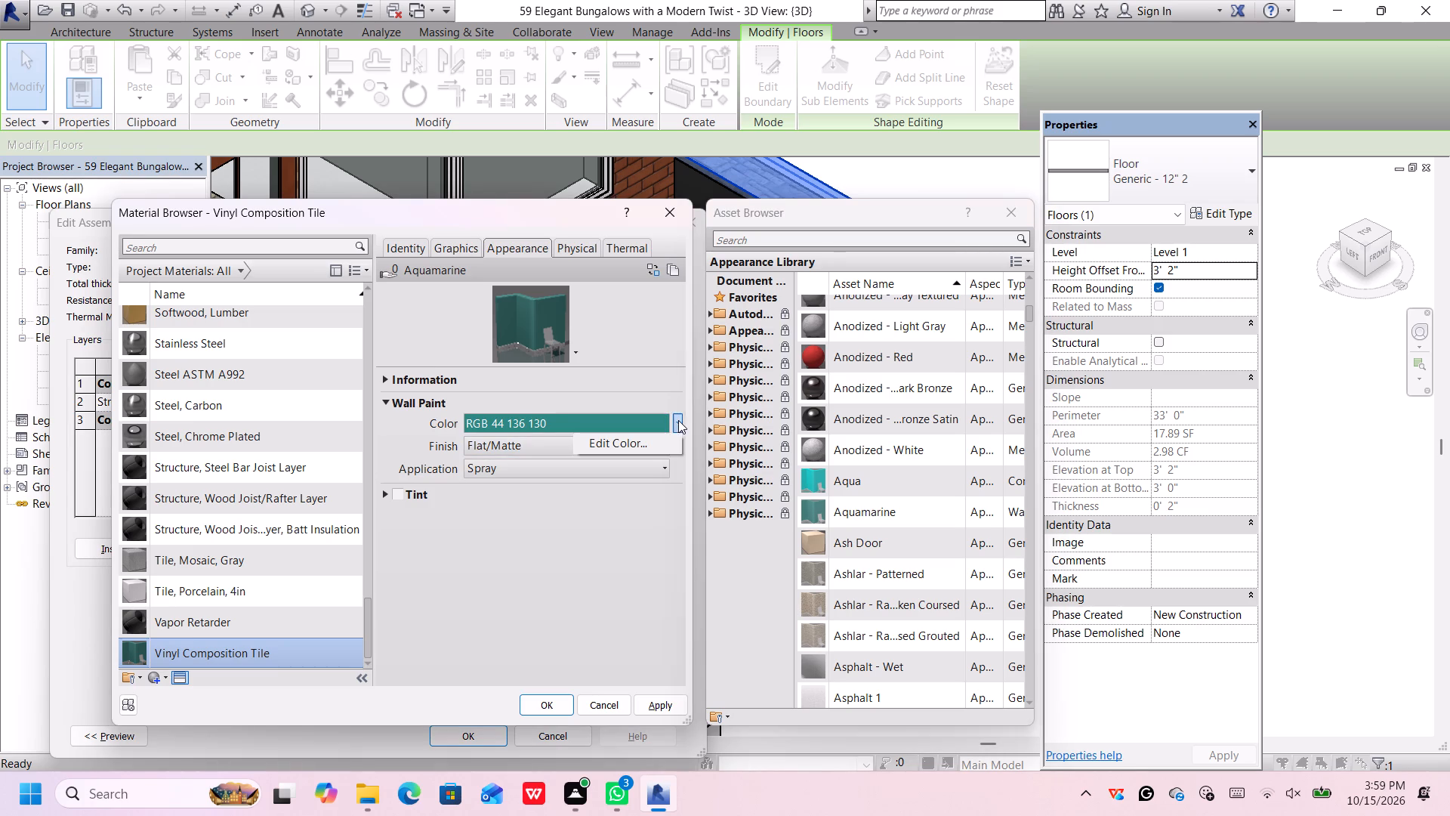
{"action": "left_click", "coordinate": [666, 440]}
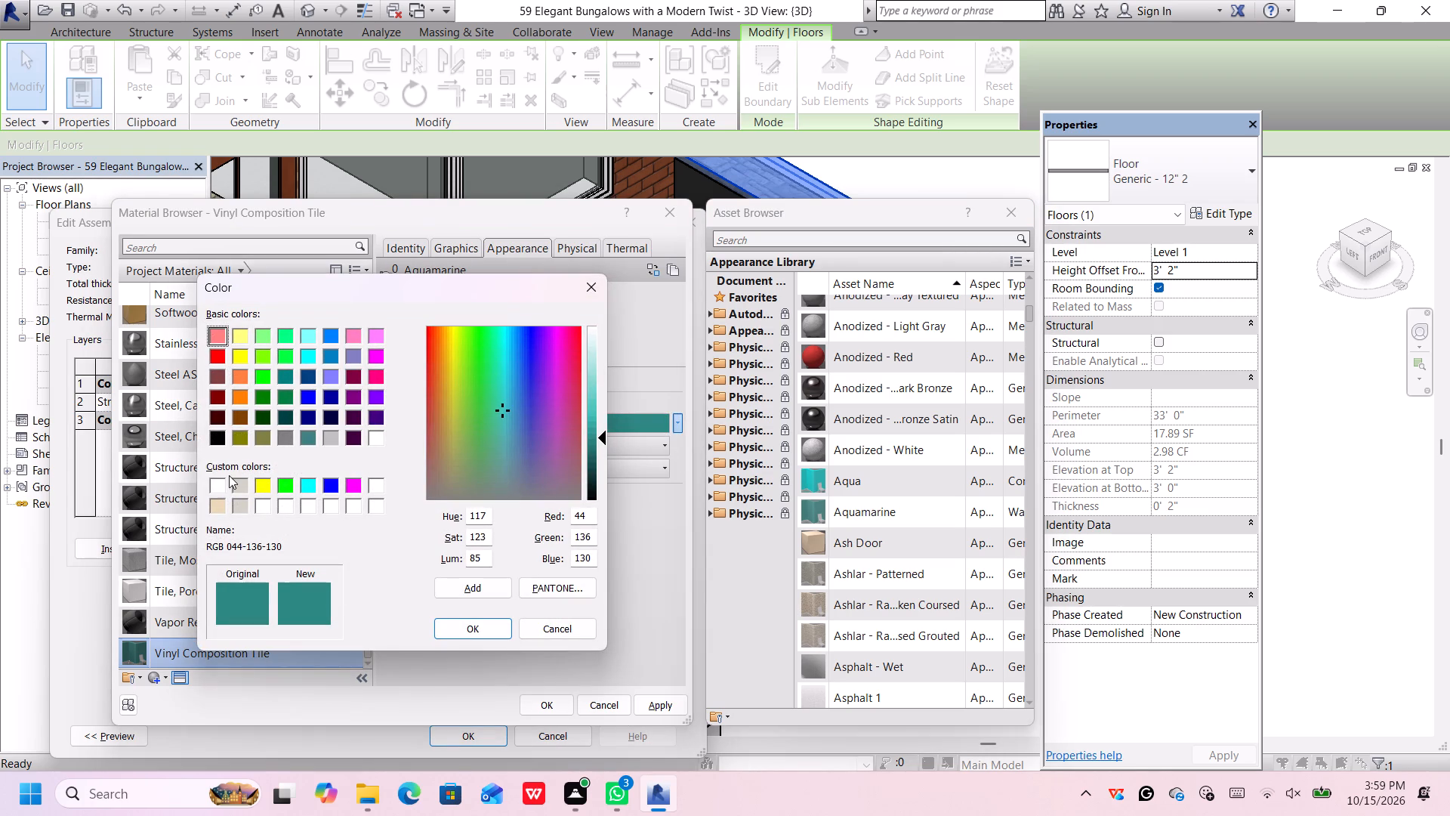
{"action": "left_click", "coordinate": [283, 440]}
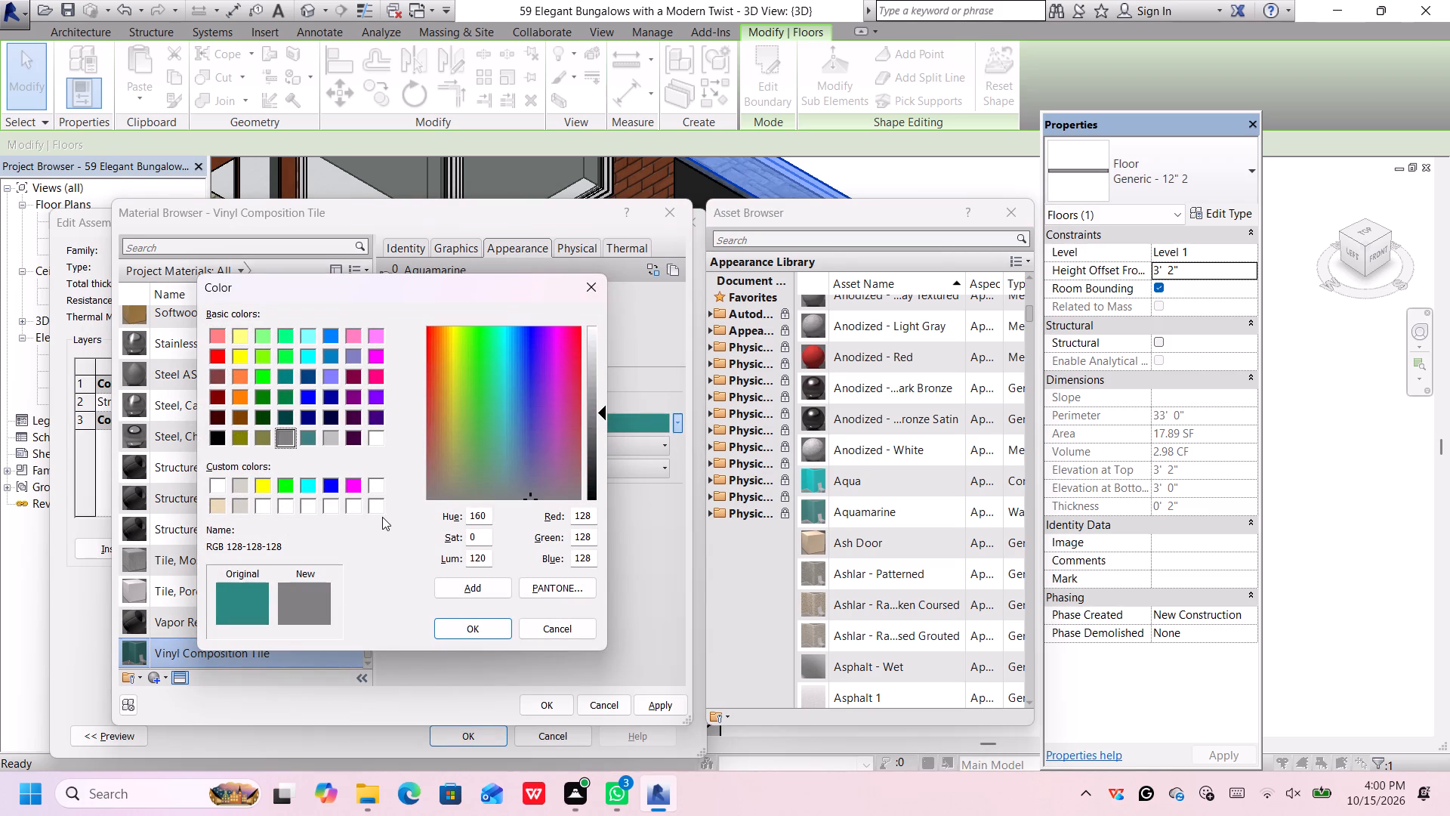
{"action": "left_click", "coordinate": [333, 437]}
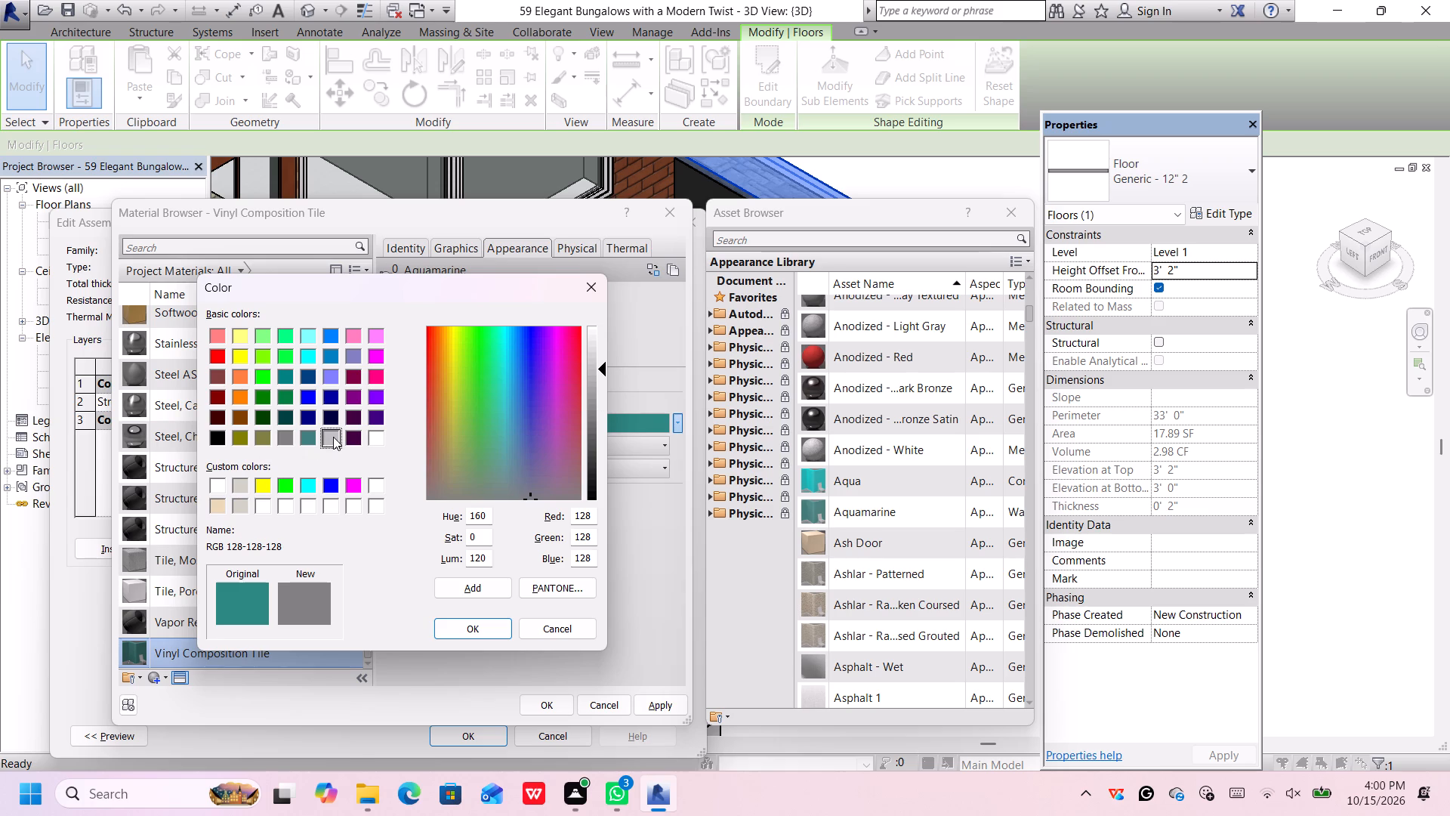
{"action": "left_click", "coordinate": [498, 634]}
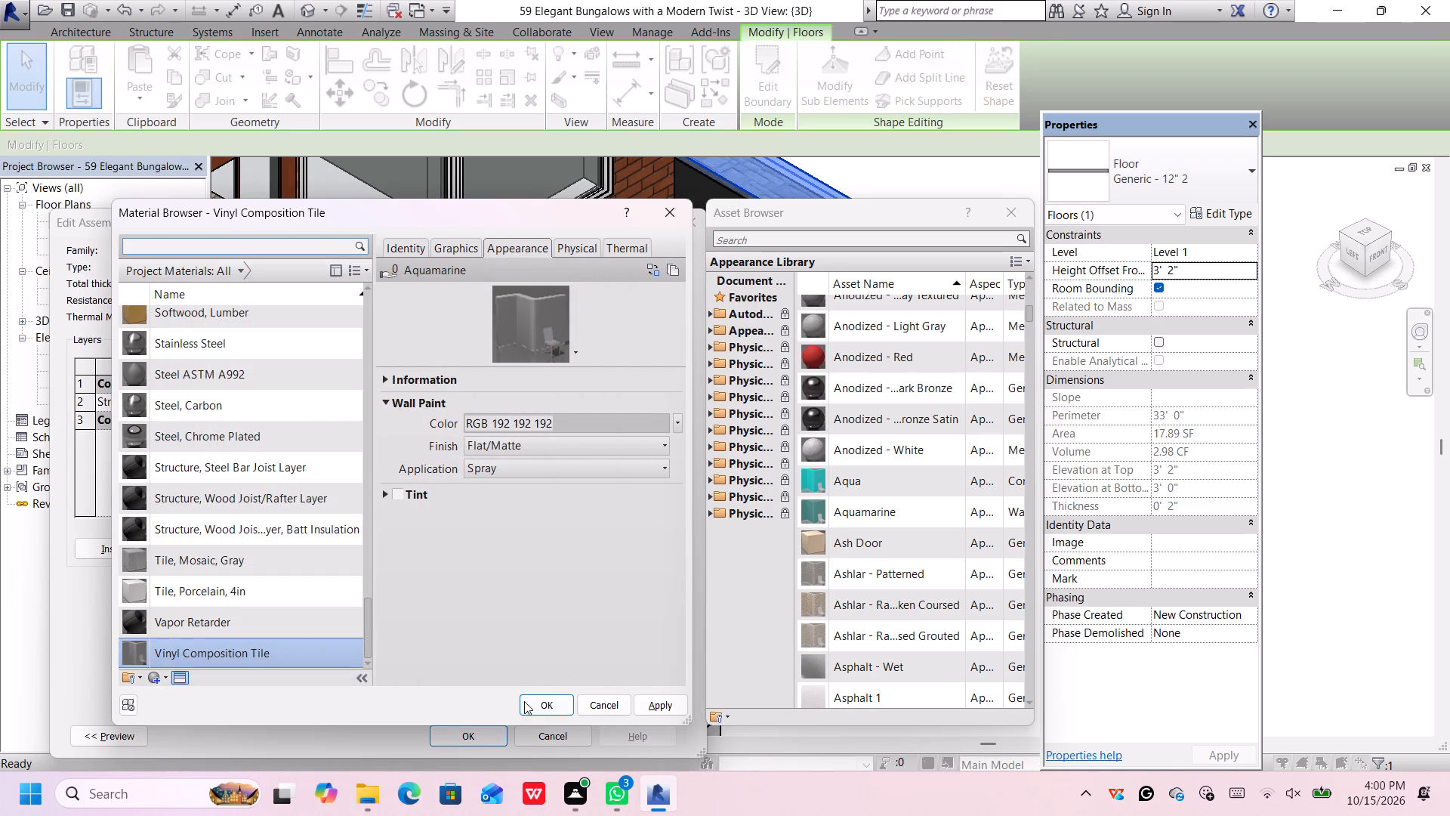
{"action": "left_click", "coordinate": [526, 703]}
{"action": "left_click", "coordinate": [481, 733]}
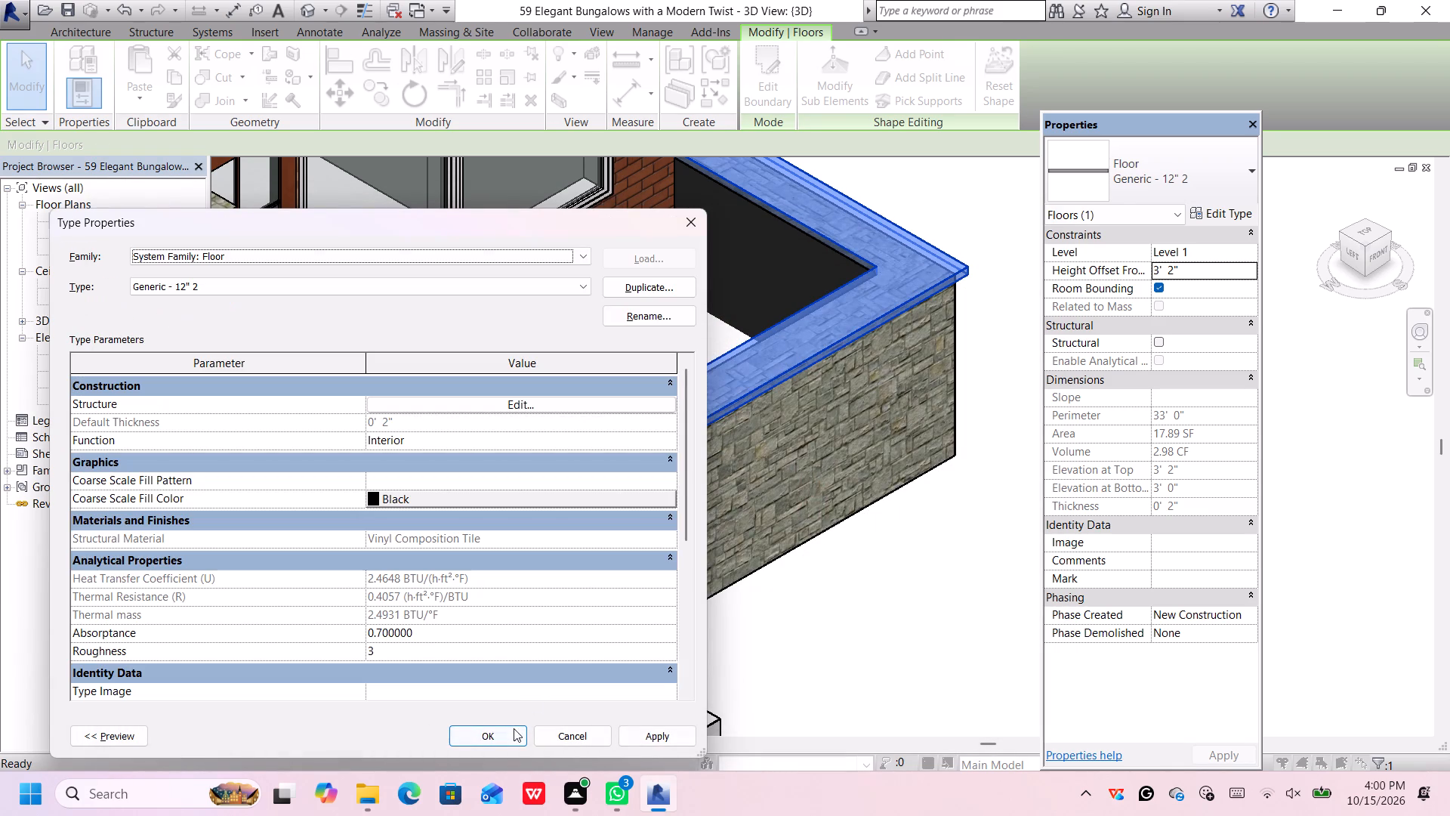
{"action": "left_click", "coordinate": [502, 737]}
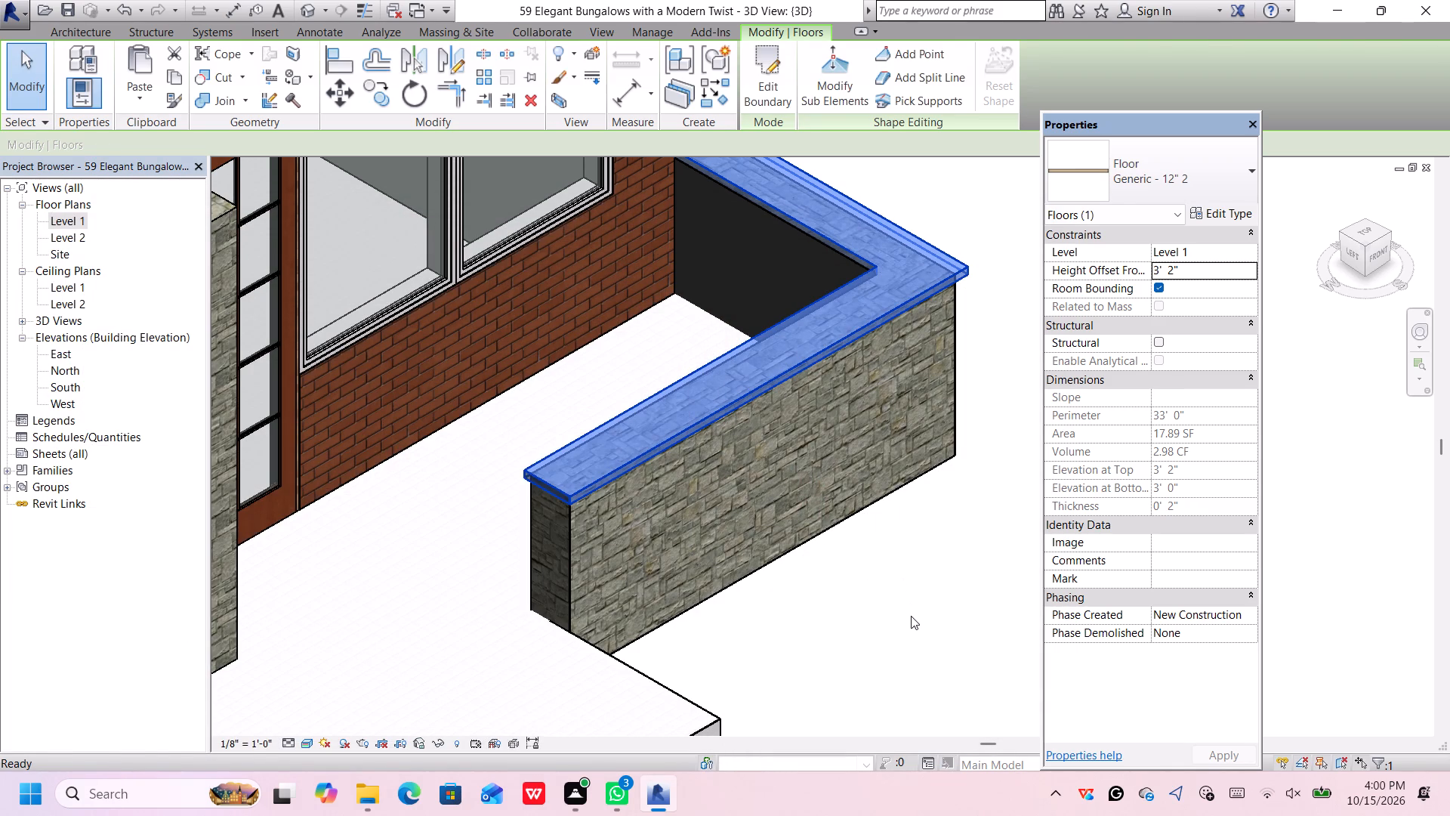
{"action": "left_click", "coordinate": [911, 616]}
Set the distance between the stone column beside the entrance door and the house's front wall to 1'.
{"action": "scroll", "coordinate": [912, 602], "scroll_direction": "down", "scroll_amount": 4}
{"action": "middle_click_drag", "start_coordinate": [908, 617], "coordinate": [917, 569]}
{"action": "scroll", "coordinate": [924, 573], "scroll_direction": "down", "scroll_amount": 2}
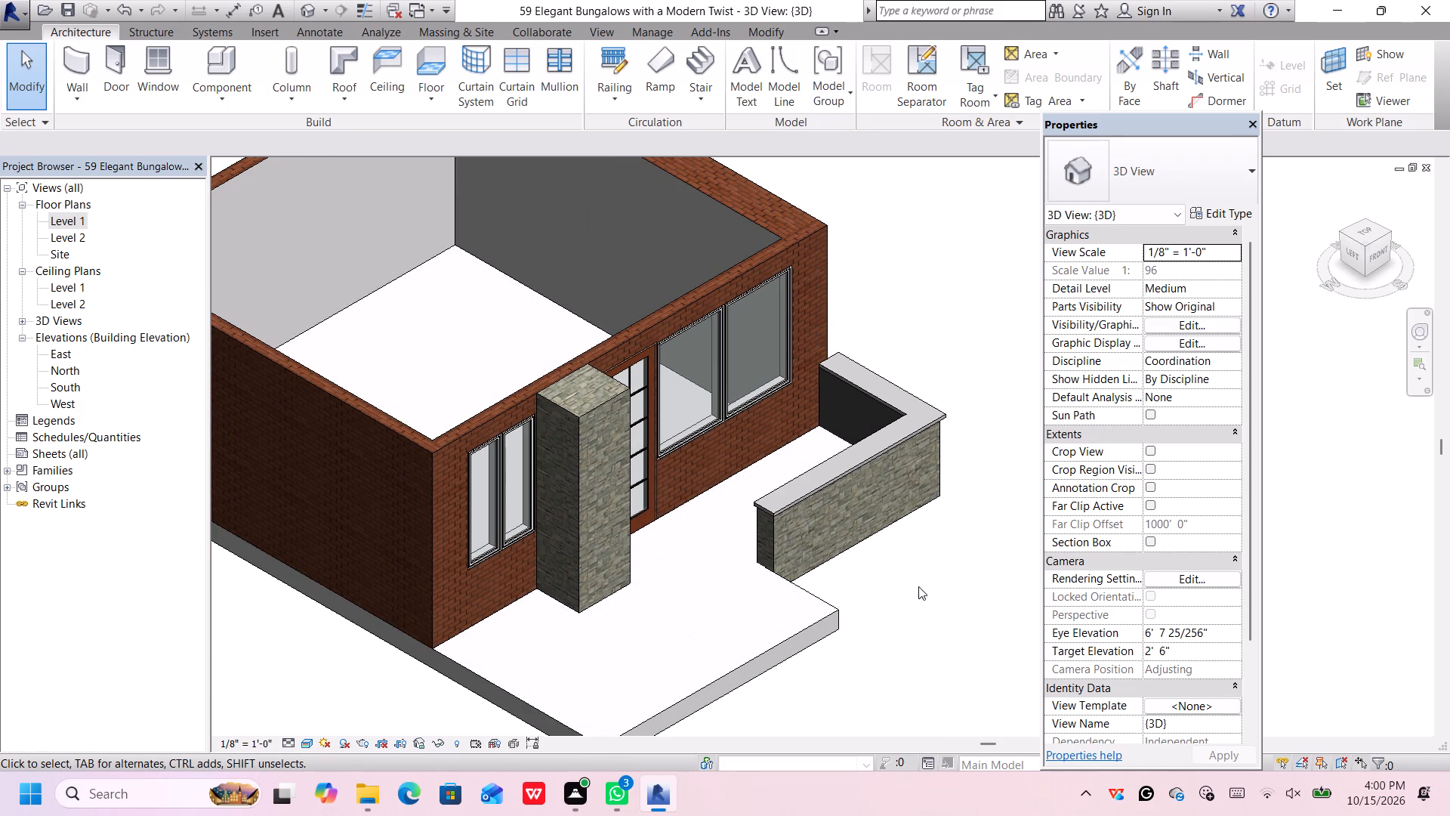
{"action": "left_click", "coordinate": [591, 609]}
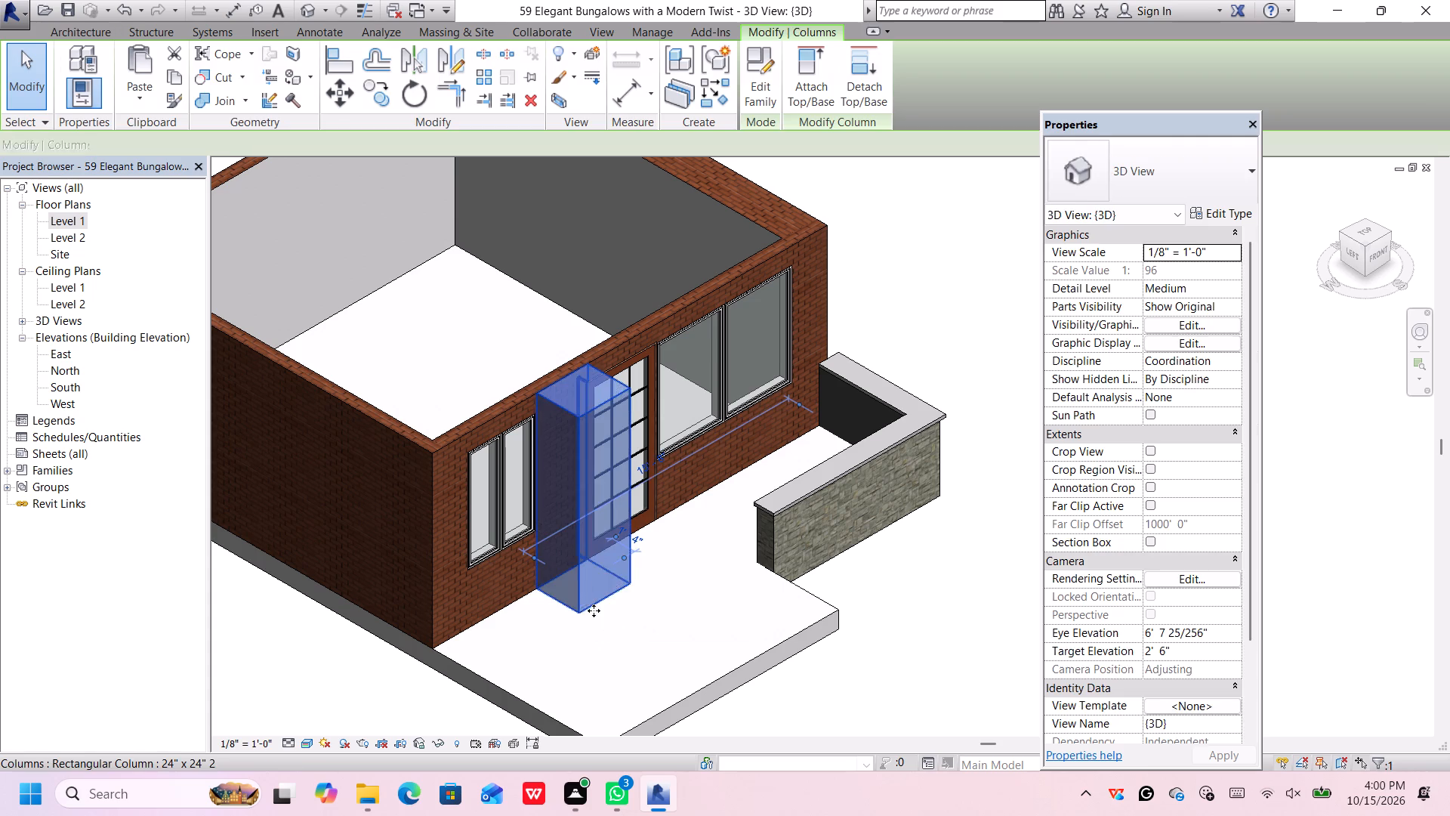
{"action": "scroll", "coordinate": [577, 595], "scroll_direction": "up", "scroll_amount": 2}
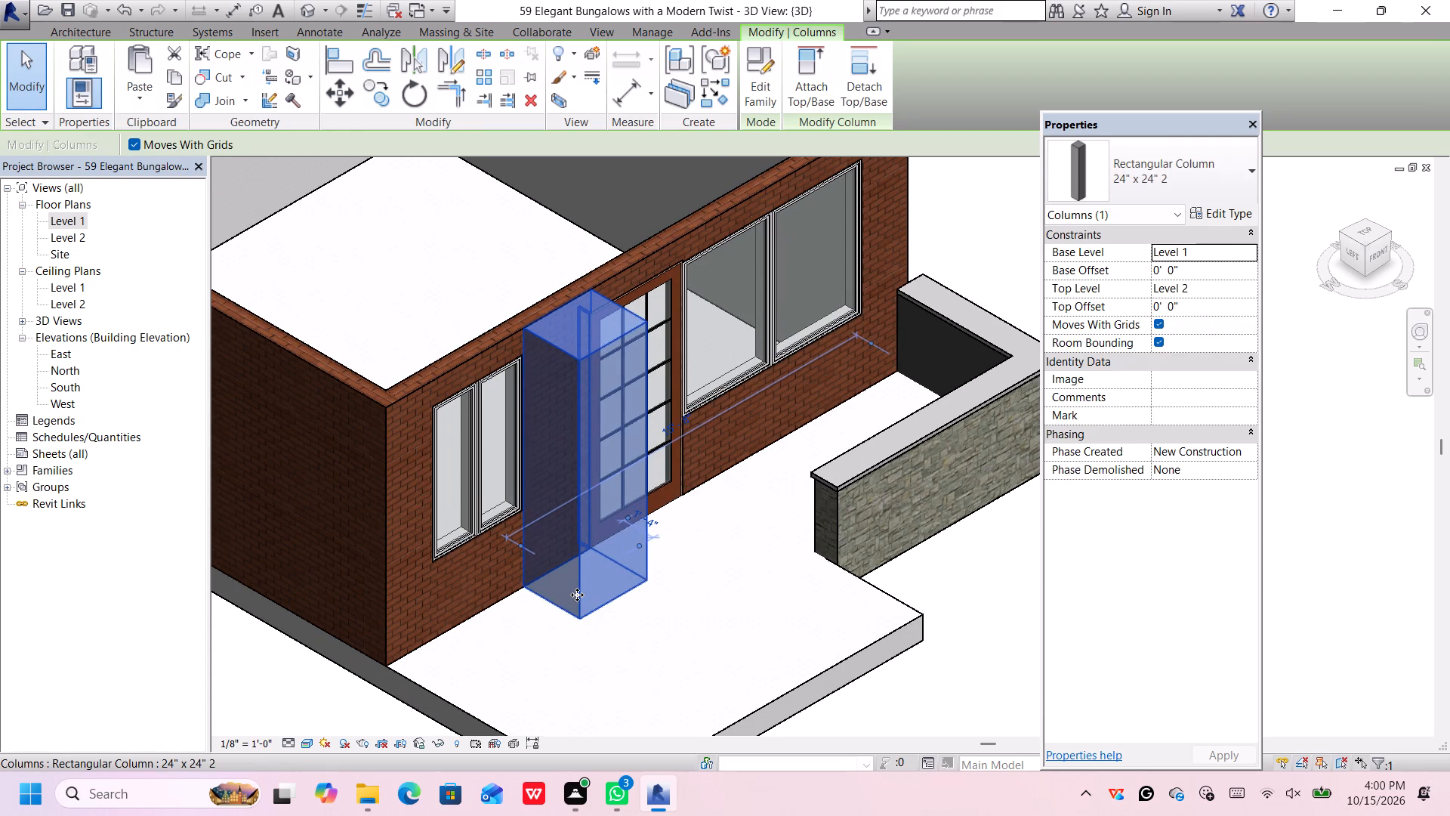
{"action": "scroll", "coordinate": [577, 595], "scroll_direction": "up", "scroll_amount": 4}
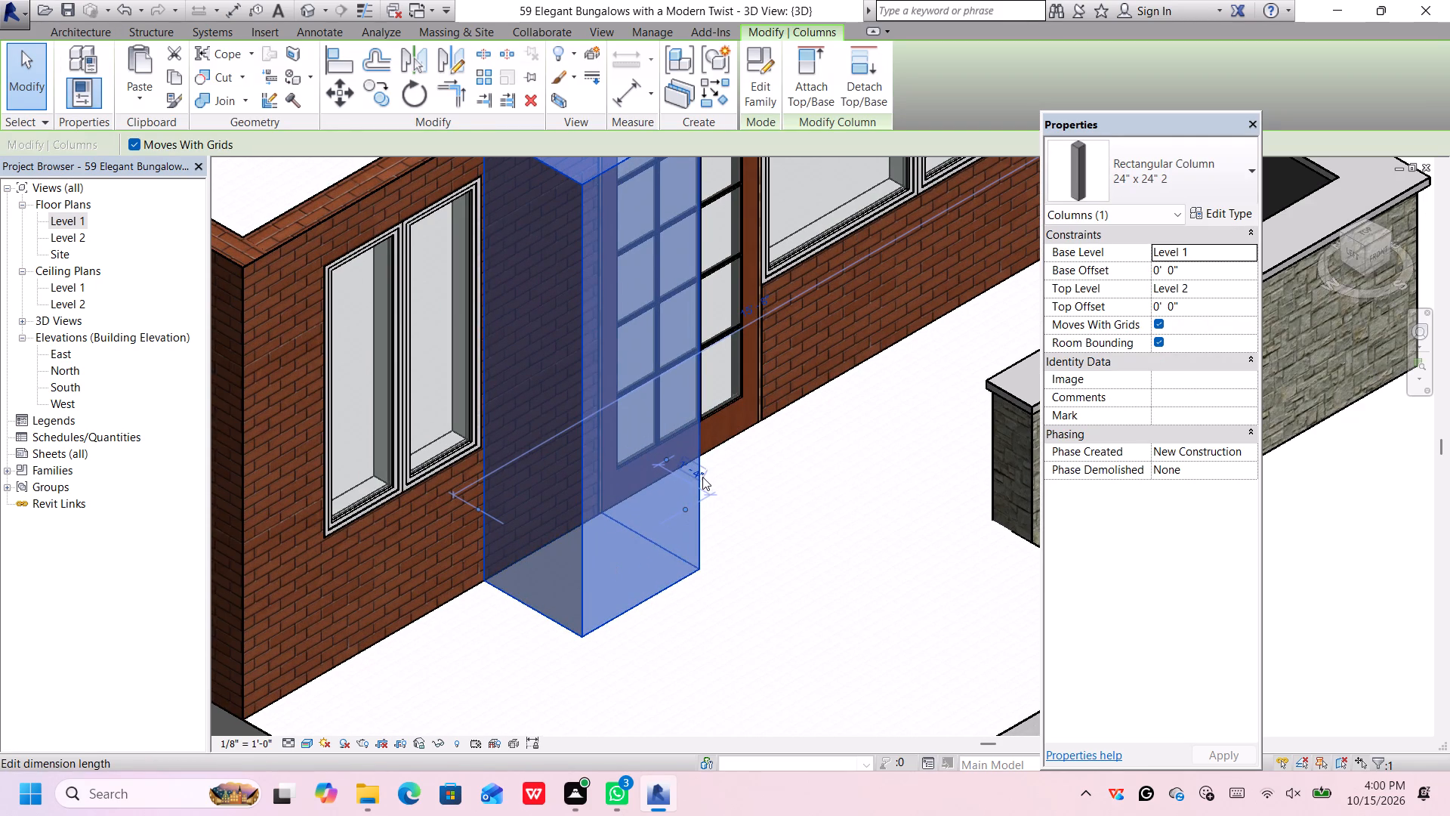
{"action": "left_click", "coordinate": [702, 477]}
{"action": "type", "text": "1'"}
{"action": "key", "text": "Return"}
{"action": "scroll", "coordinate": [702, 478], "scroll_direction": "down", "scroll_amount": 5}
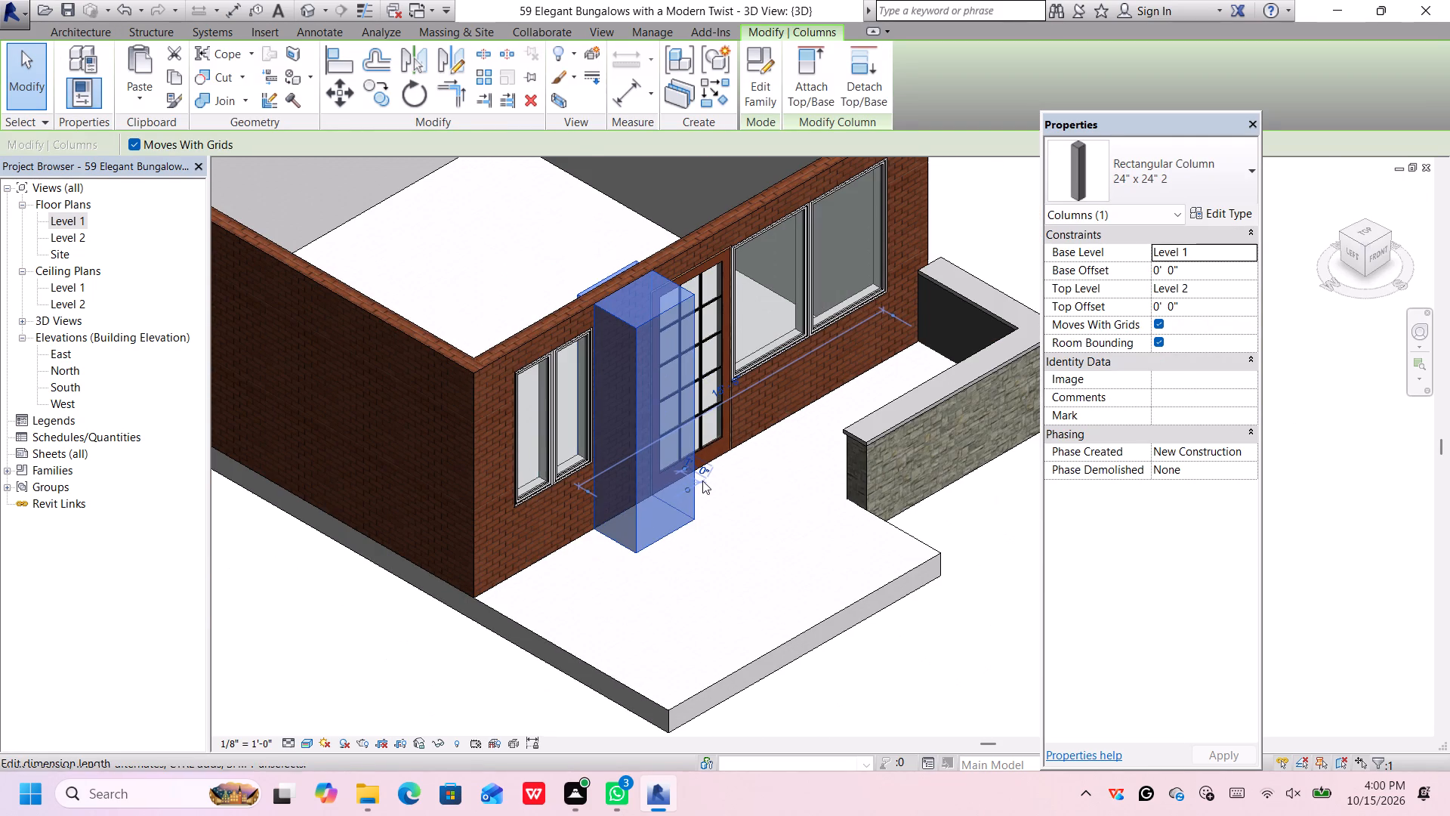
Copy the stone column beside the entrance door to the front low wall near the porch's outer corner, nudging the copy slightly toward the door.
{"action": "scroll", "coordinate": [605, 524], "scroll_direction": "up", "scroll_amount": 2}
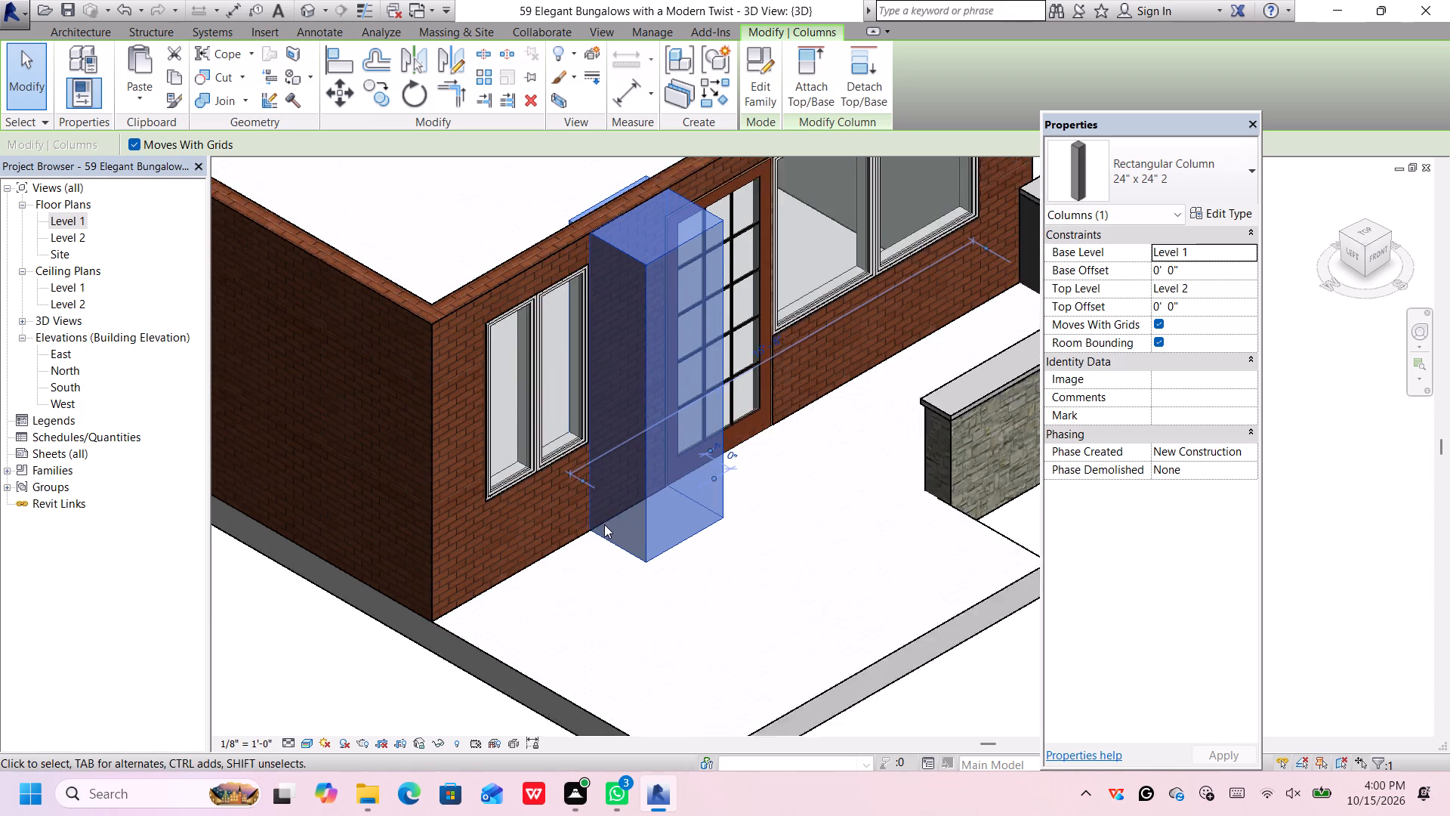
{"action": "scroll", "coordinate": [604, 524], "scroll_direction": "up", "scroll_amount": 1}
{"action": "left_click", "coordinate": [378, 93]}
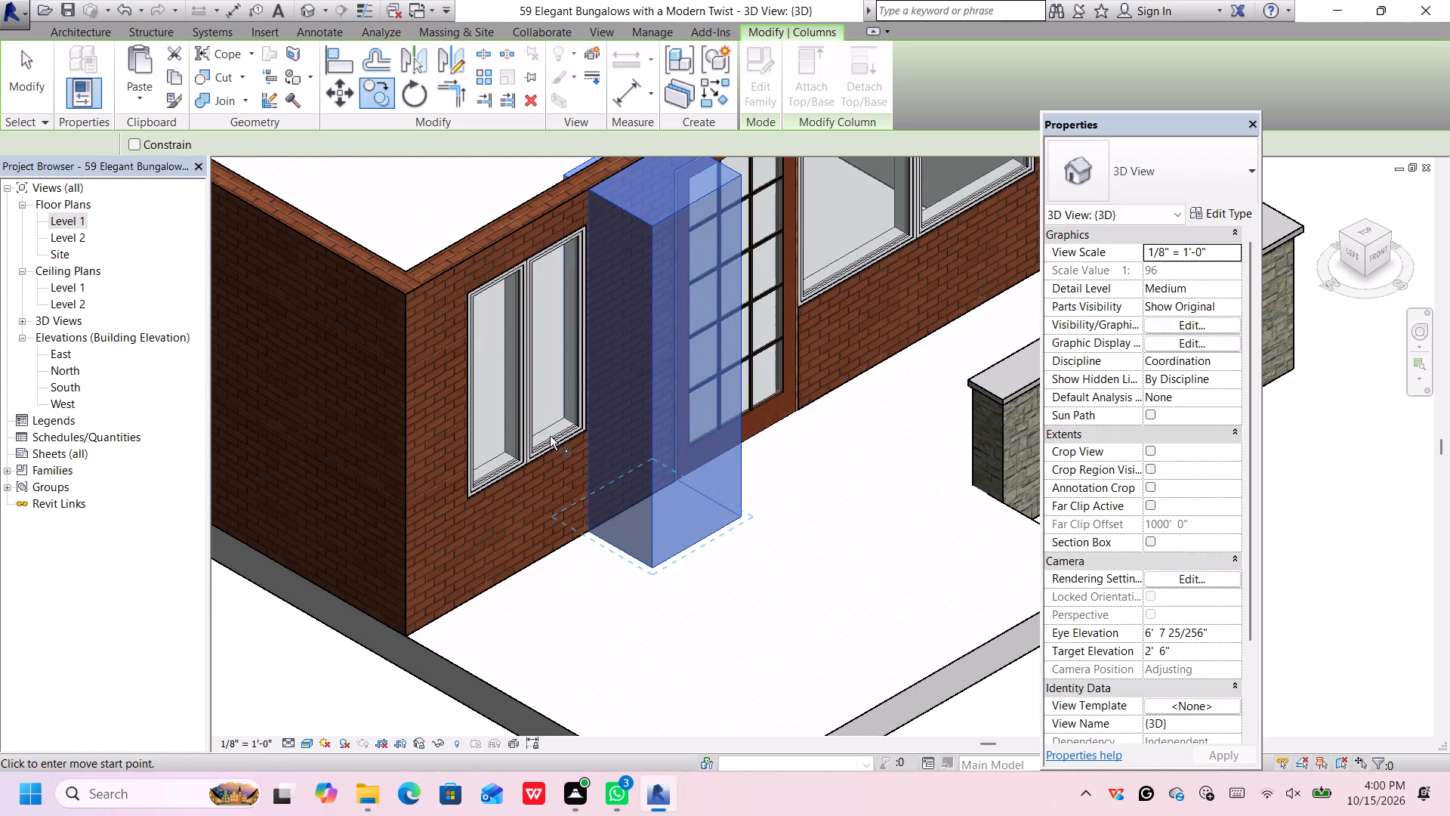
{"action": "left_click", "coordinate": [585, 528]}
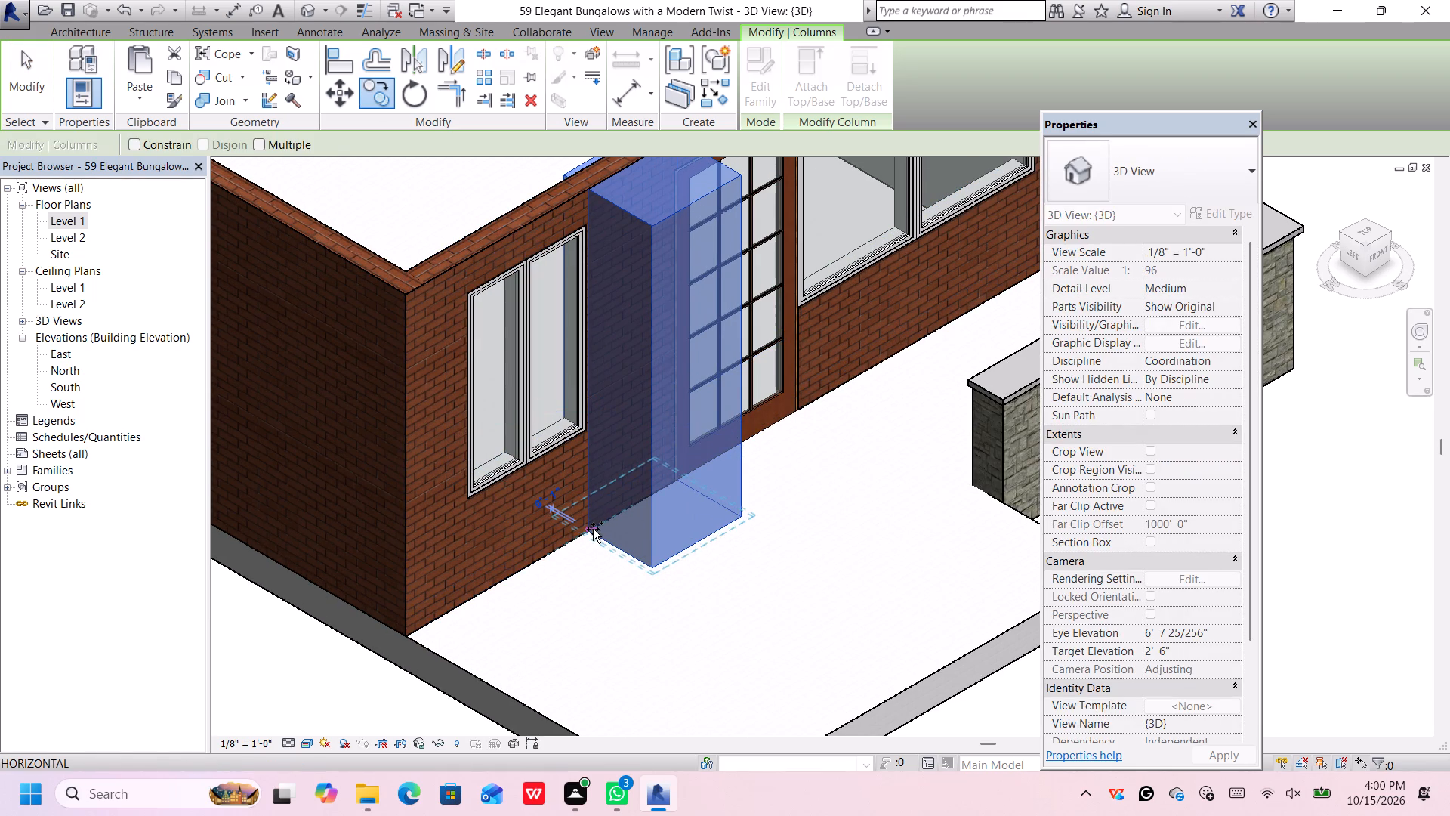
{"action": "scroll", "coordinate": [744, 546], "scroll_direction": "down", "scroll_amount": 7}
{"action": "scroll", "coordinate": [854, 535], "scroll_direction": "up", "scroll_amount": 3}
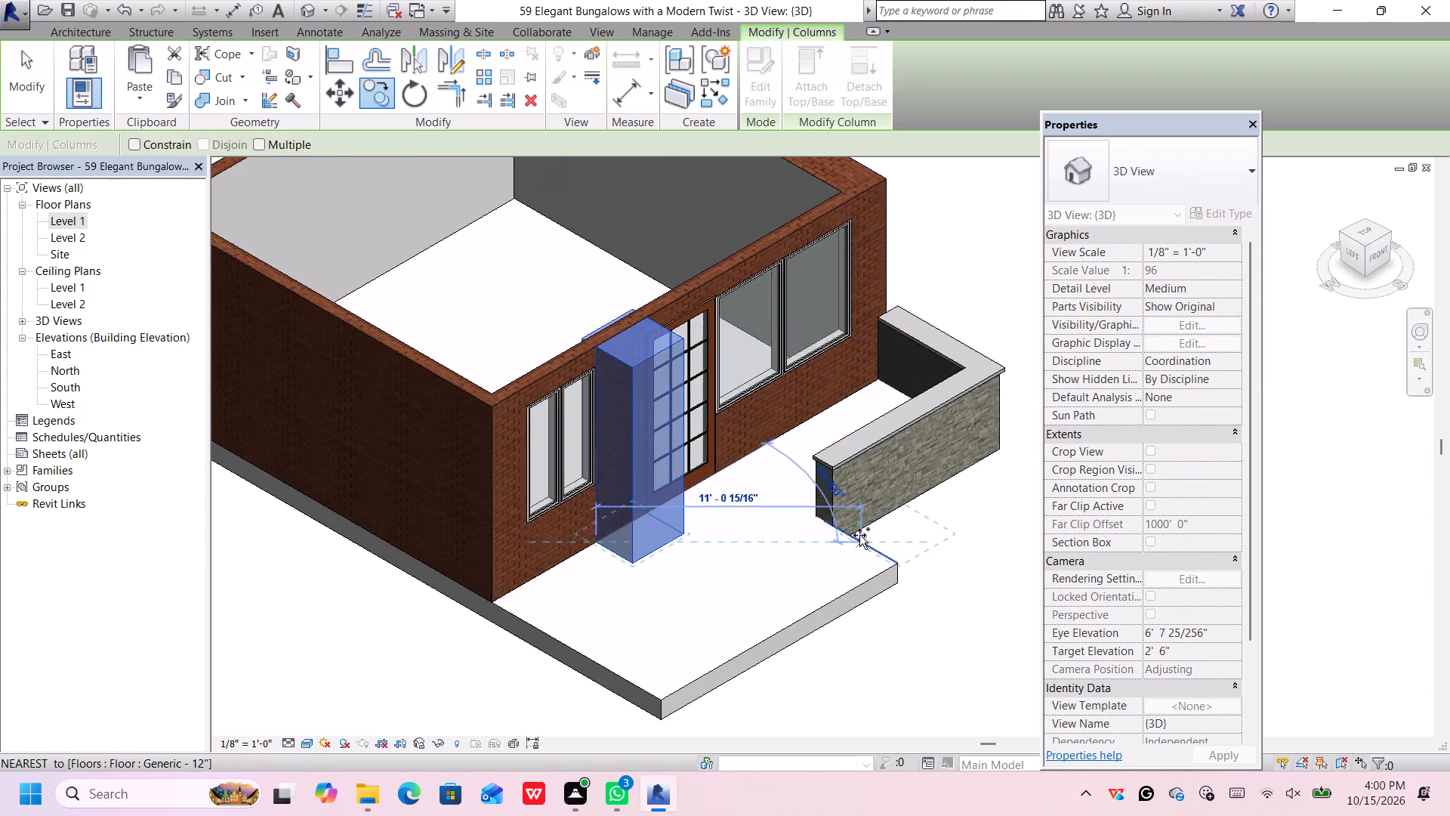
{"action": "scroll", "coordinate": [859, 535], "scroll_direction": "up", "scroll_amount": 5}
{"action": "middle_click_drag", "start_coordinate": [890, 561], "coordinate": [802, 451]}
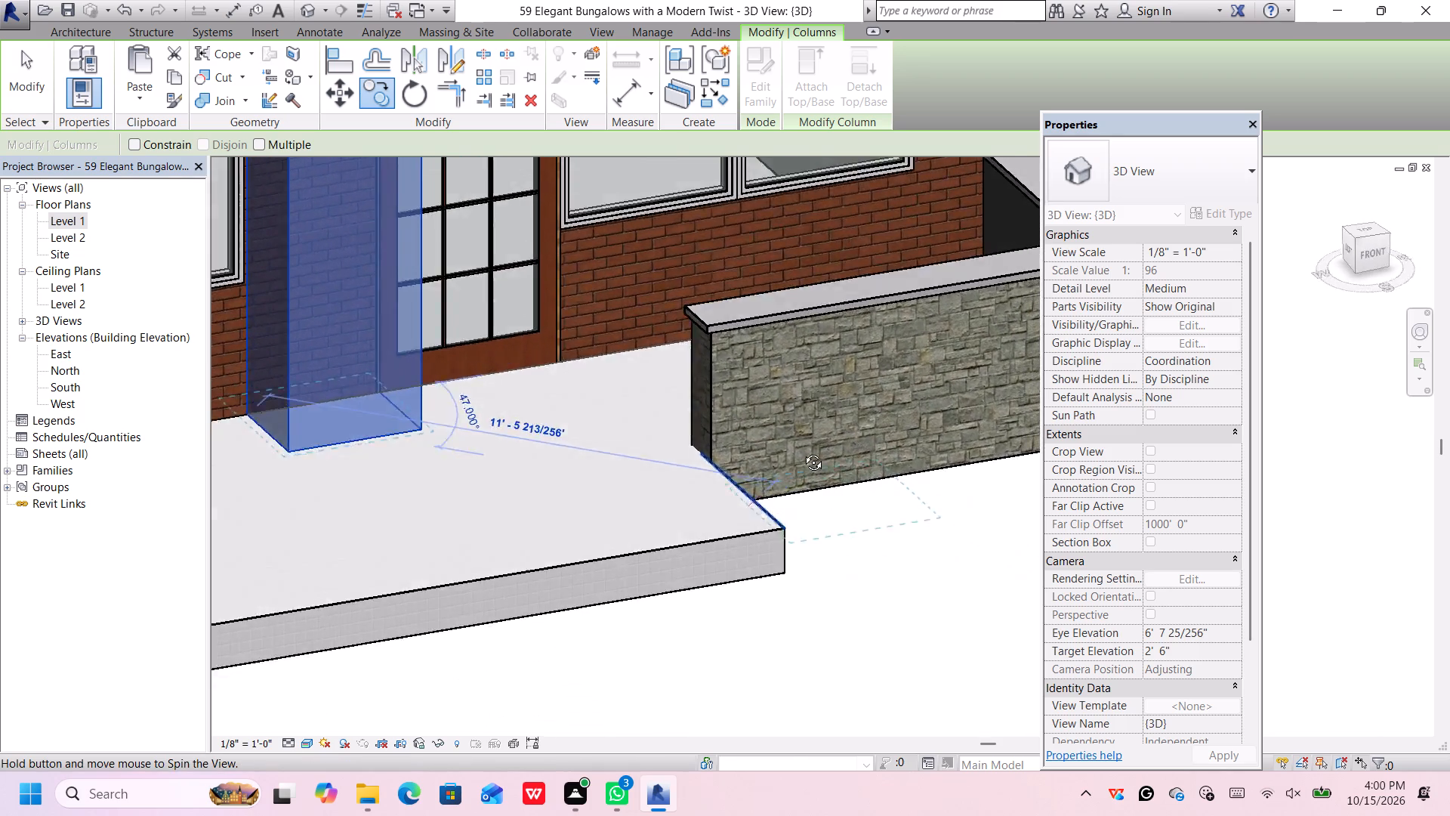
{"action": "middle_click_drag", "start_coordinate": [802, 451], "coordinate": [773, 410]}
{"action": "scroll", "coordinate": [699, 465], "scroll_direction": "up", "scroll_amount": 6}
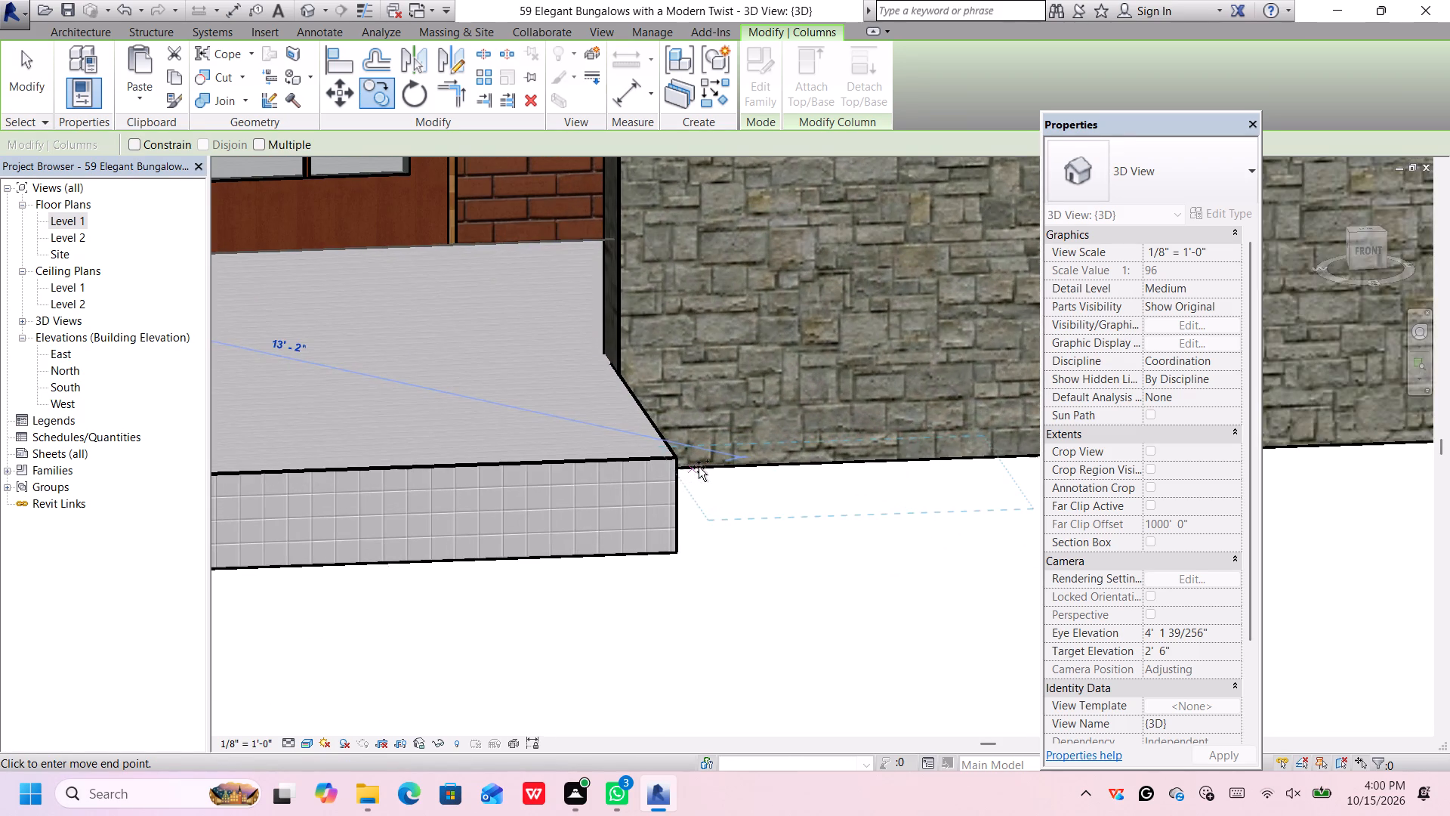
{"action": "middle_click_drag", "start_coordinate": [696, 468], "coordinate": [615, 431]}
{"action": "scroll", "coordinate": [626, 435], "scroll_direction": "down", "scroll_amount": 6}
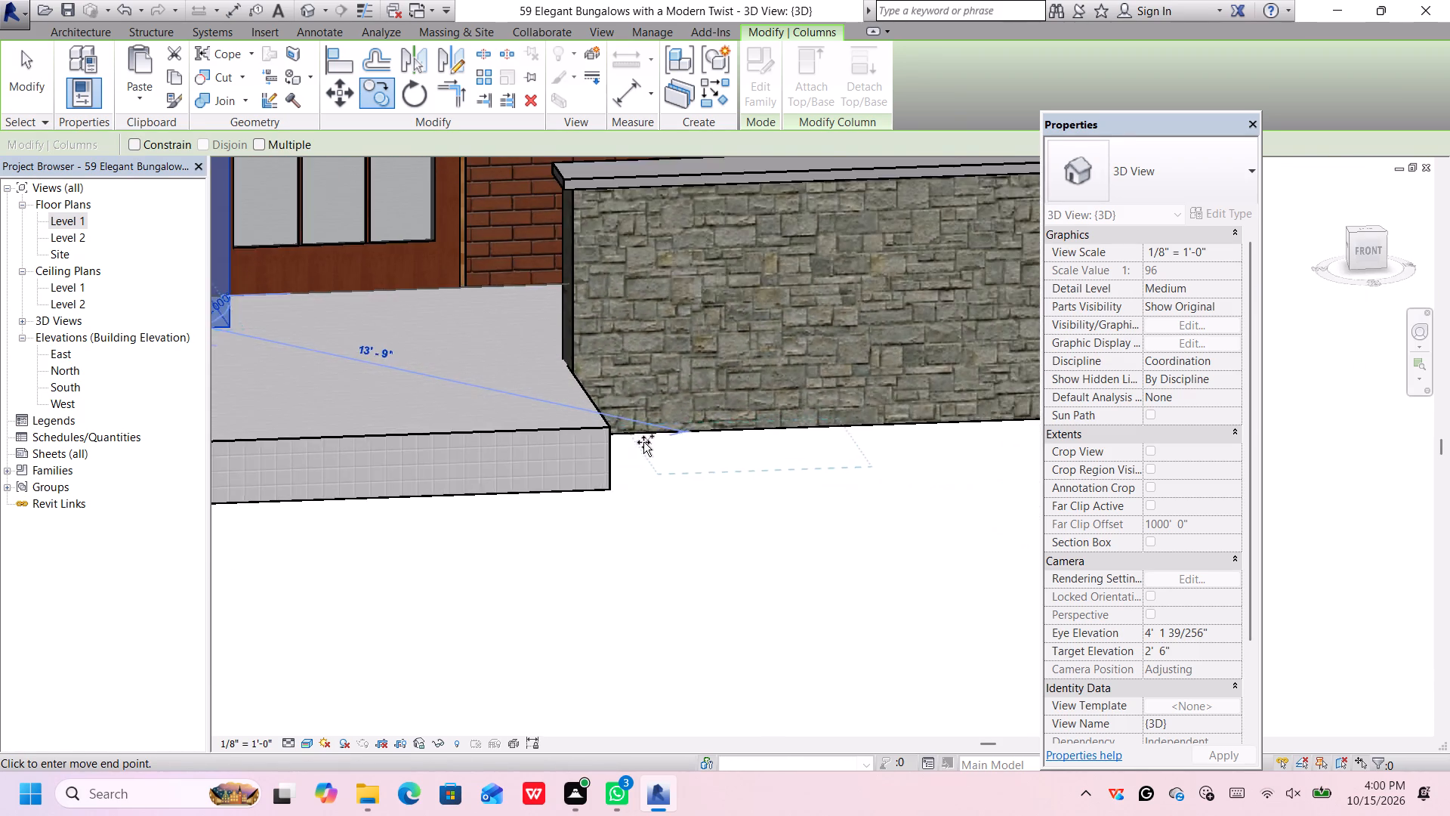
{"action": "scroll", "coordinate": [643, 442], "scroll_direction": "down", "scroll_amount": 3}
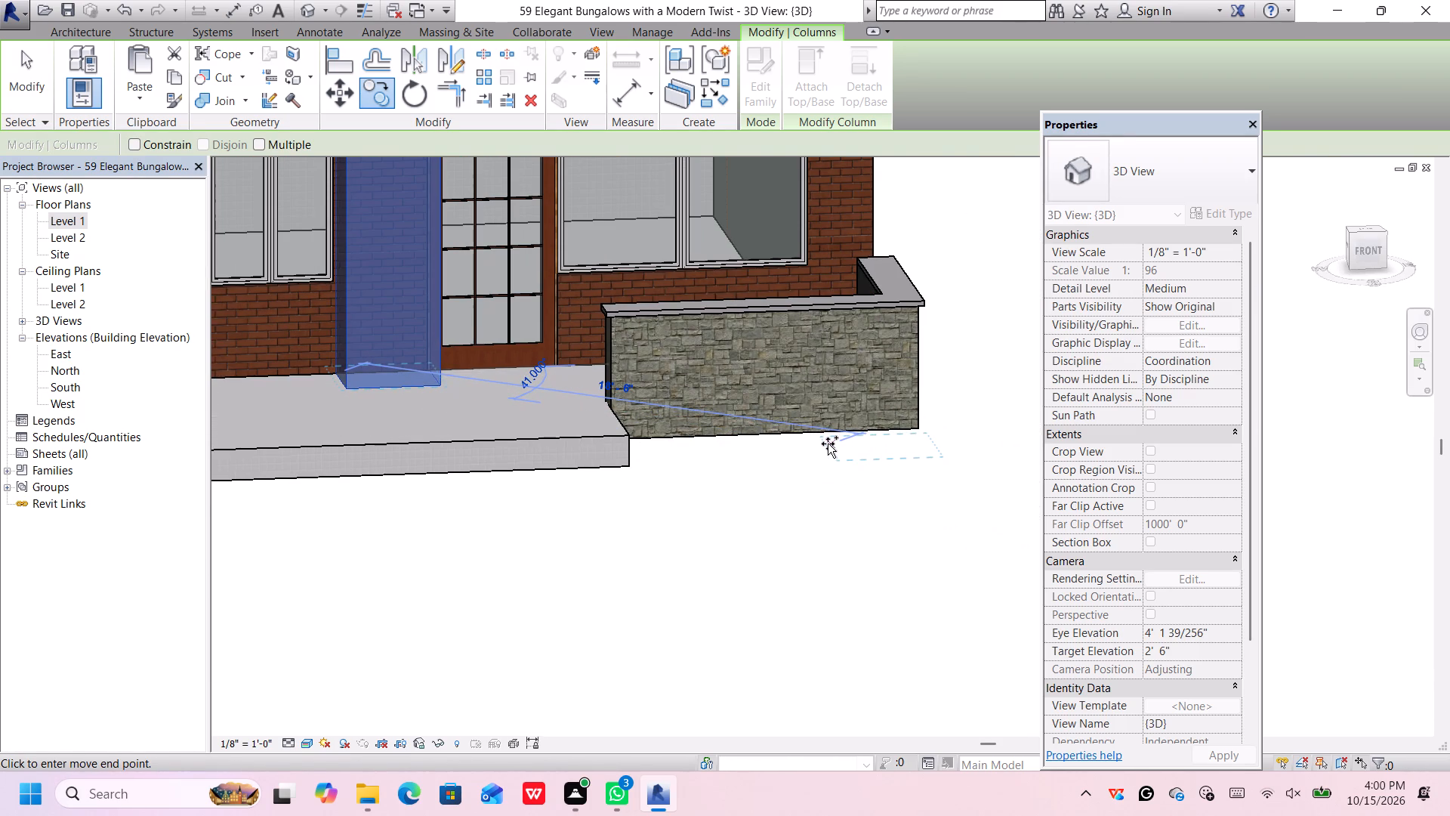
{"action": "scroll", "coordinate": [828, 444], "scroll_direction": "up", "scroll_amount": 5}
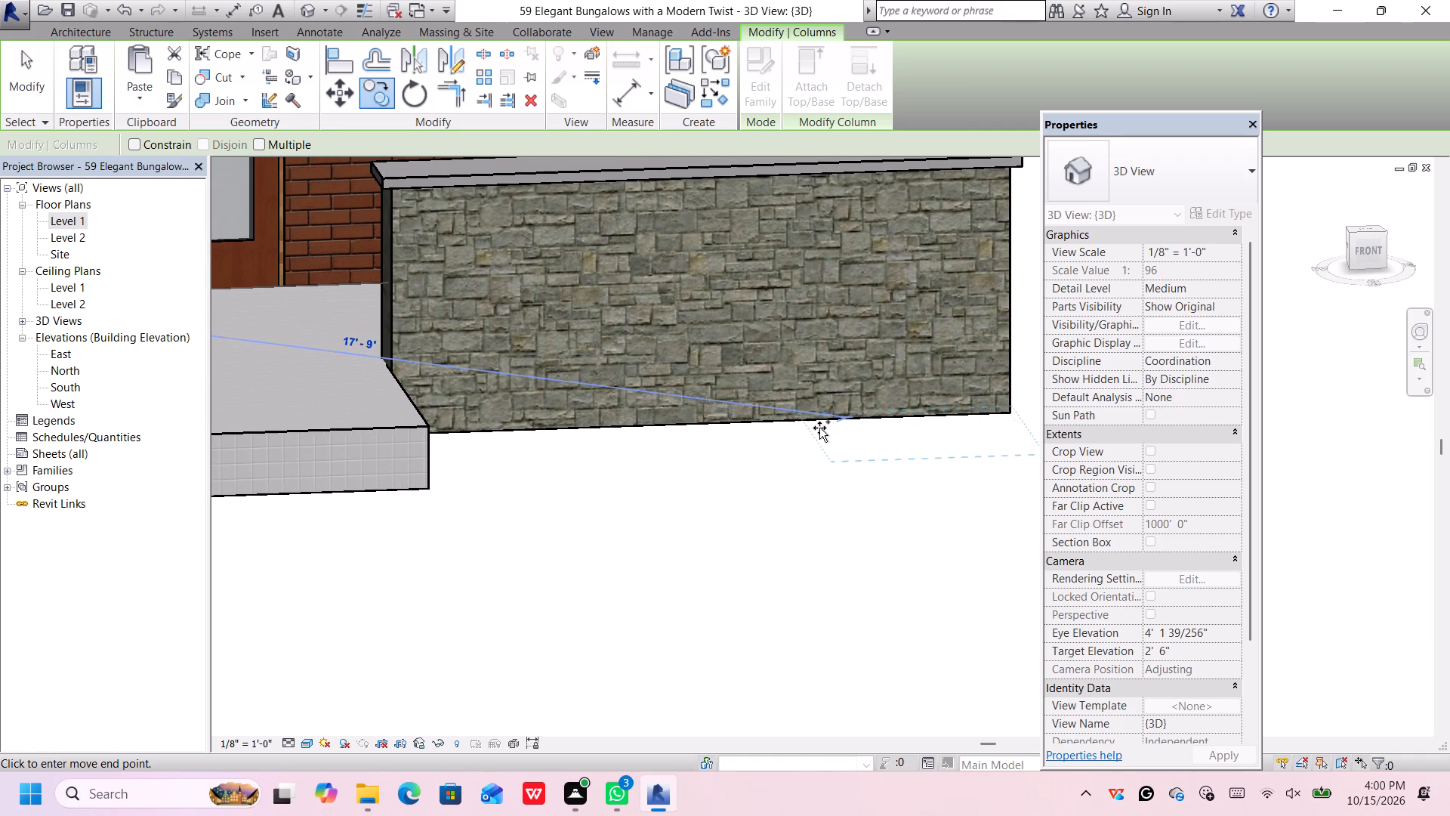
{"action": "left_click", "coordinate": [815, 431]}
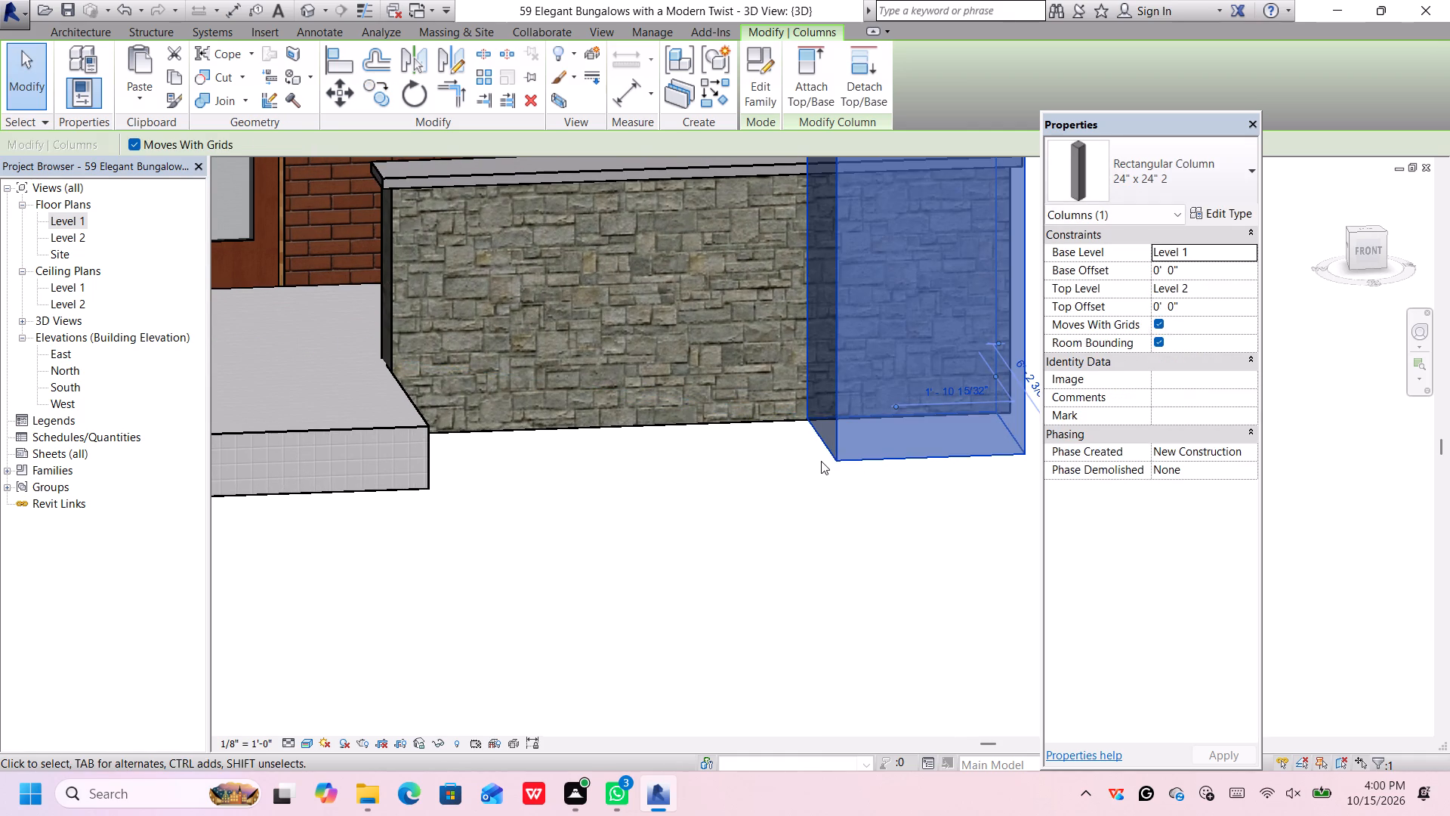
{"action": "key", "text": "Left"}
{"action": "key", "text": "Left"}
{"action": "key", "text": "Left"}
{"action": "scroll", "coordinate": [825, 465], "scroll_direction": "down", "scroll_amount": 4}
{"action": "middle_click_drag", "start_coordinate": [878, 501], "coordinate": [782, 476]}
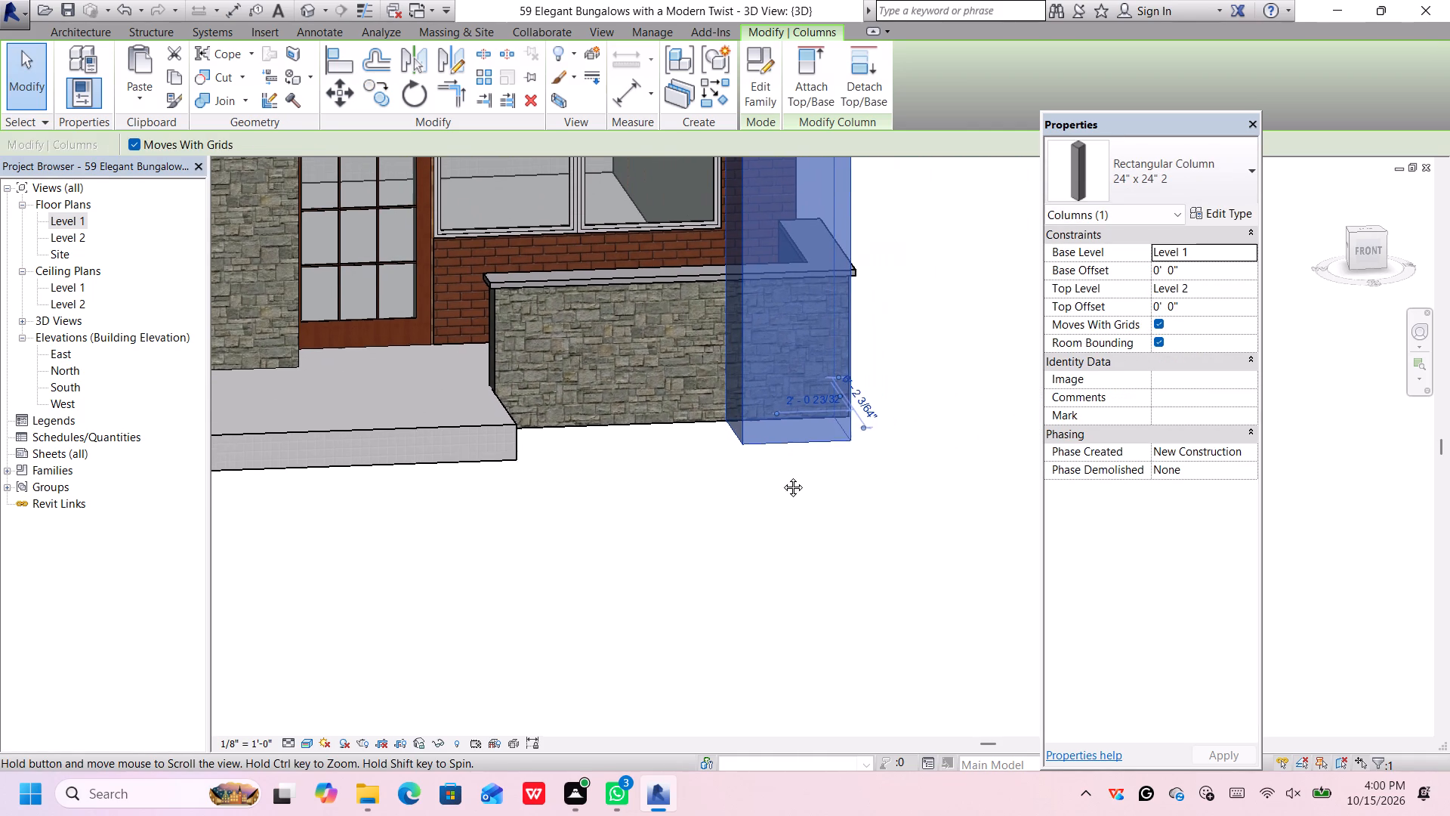
{"action": "middle_click_drag", "start_coordinate": [782, 476], "coordinate": [868, 549]}
{"action": "left_click", "coordinate": [866, 553]}
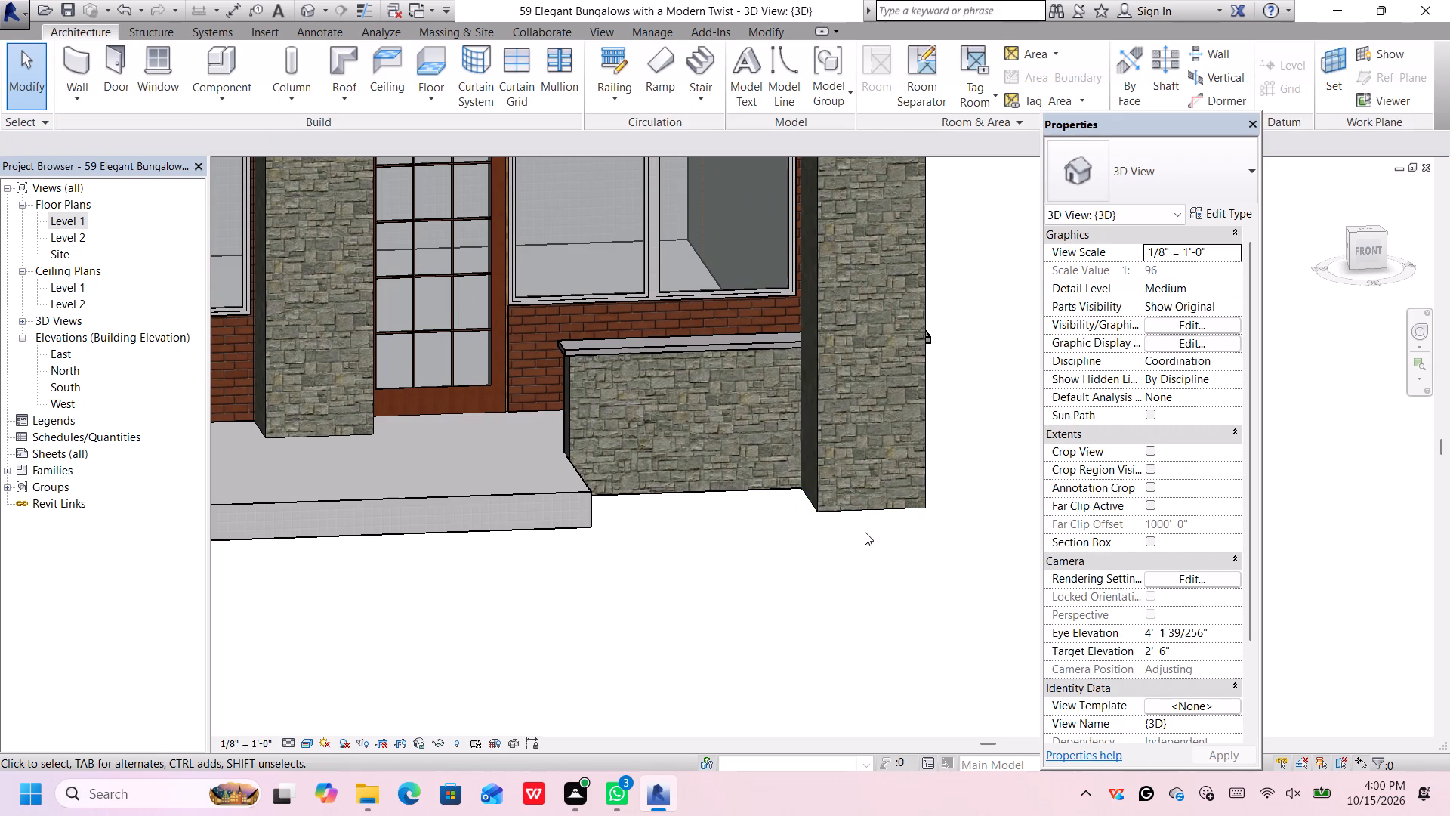
Set the base offset of the copied stone column at the front low wall to -1'.
{"action": "scroll", "coordinate": [862, 521], "scroll_direction": "down", "scroll_amount": 3}
{"action": "middle_click_drag", "start_coordinate": [881, 553], "coordinate": [874, 555]}
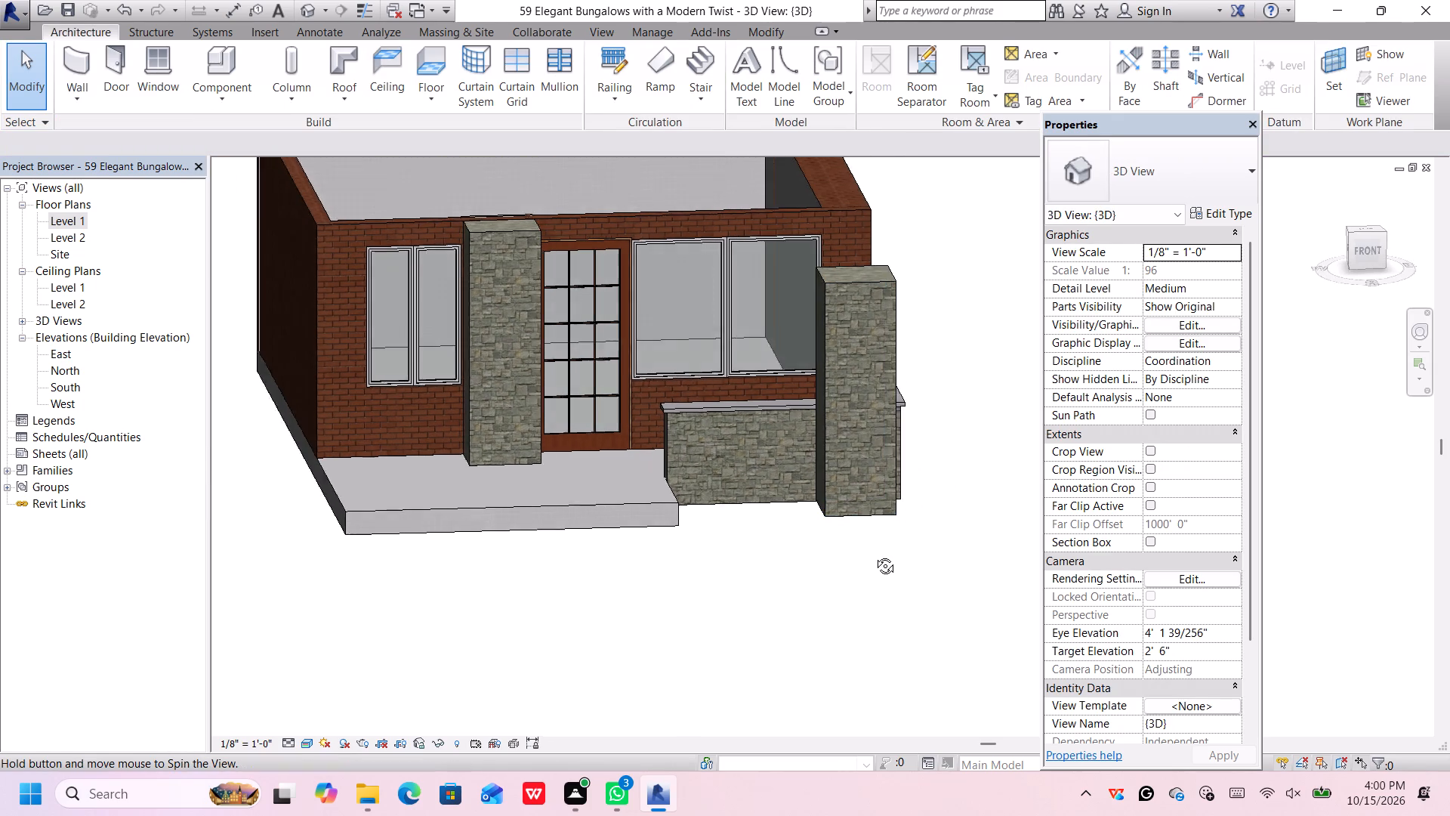
{"action": "middle_click_drag", "start_coordinate": [874, 555], "coordinate": [785, 511]}
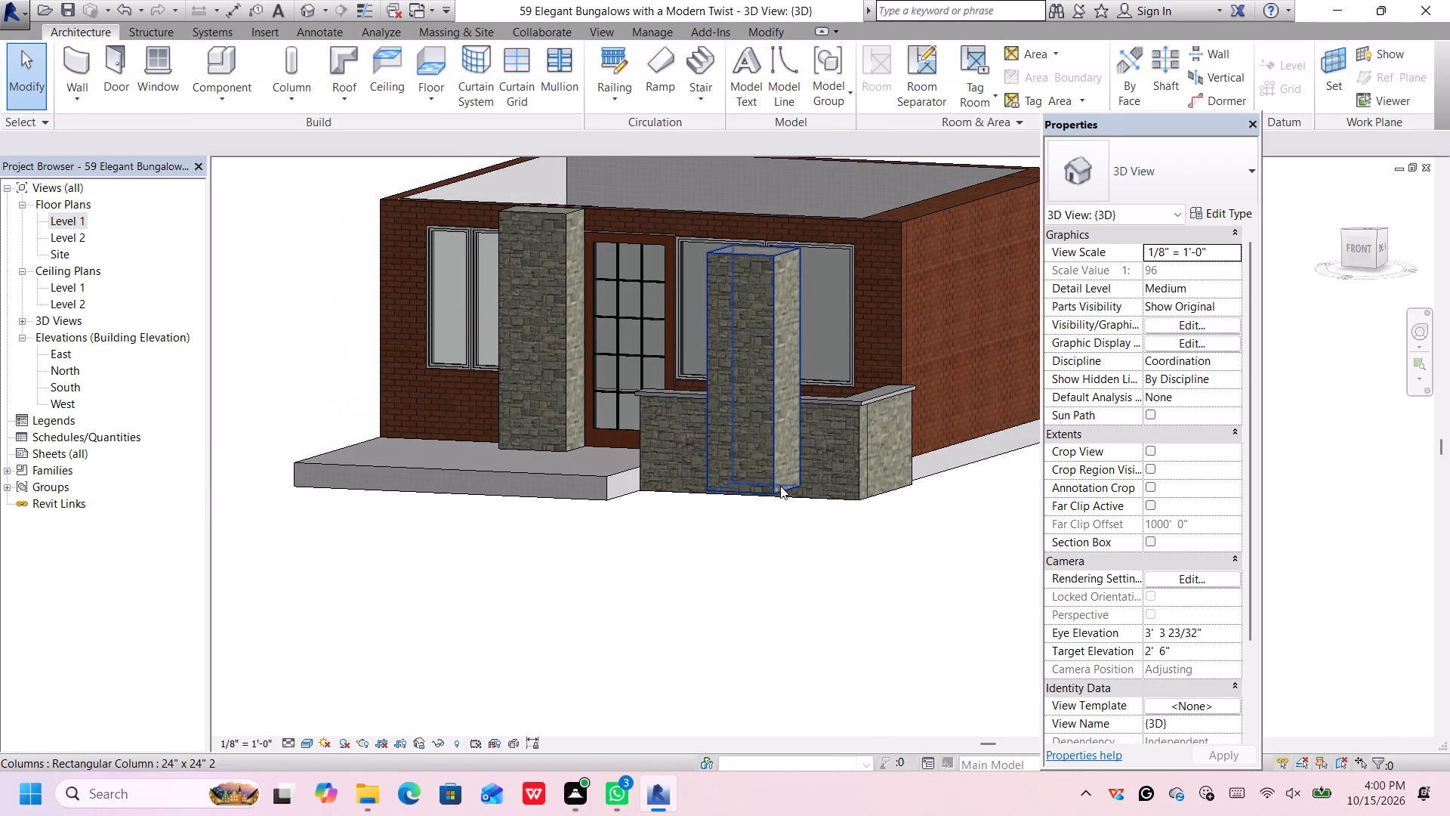
{"action": "left_click", "coordinate": [780, 486]}
{"action": "left_click", "coordinate": [1190, 272]}
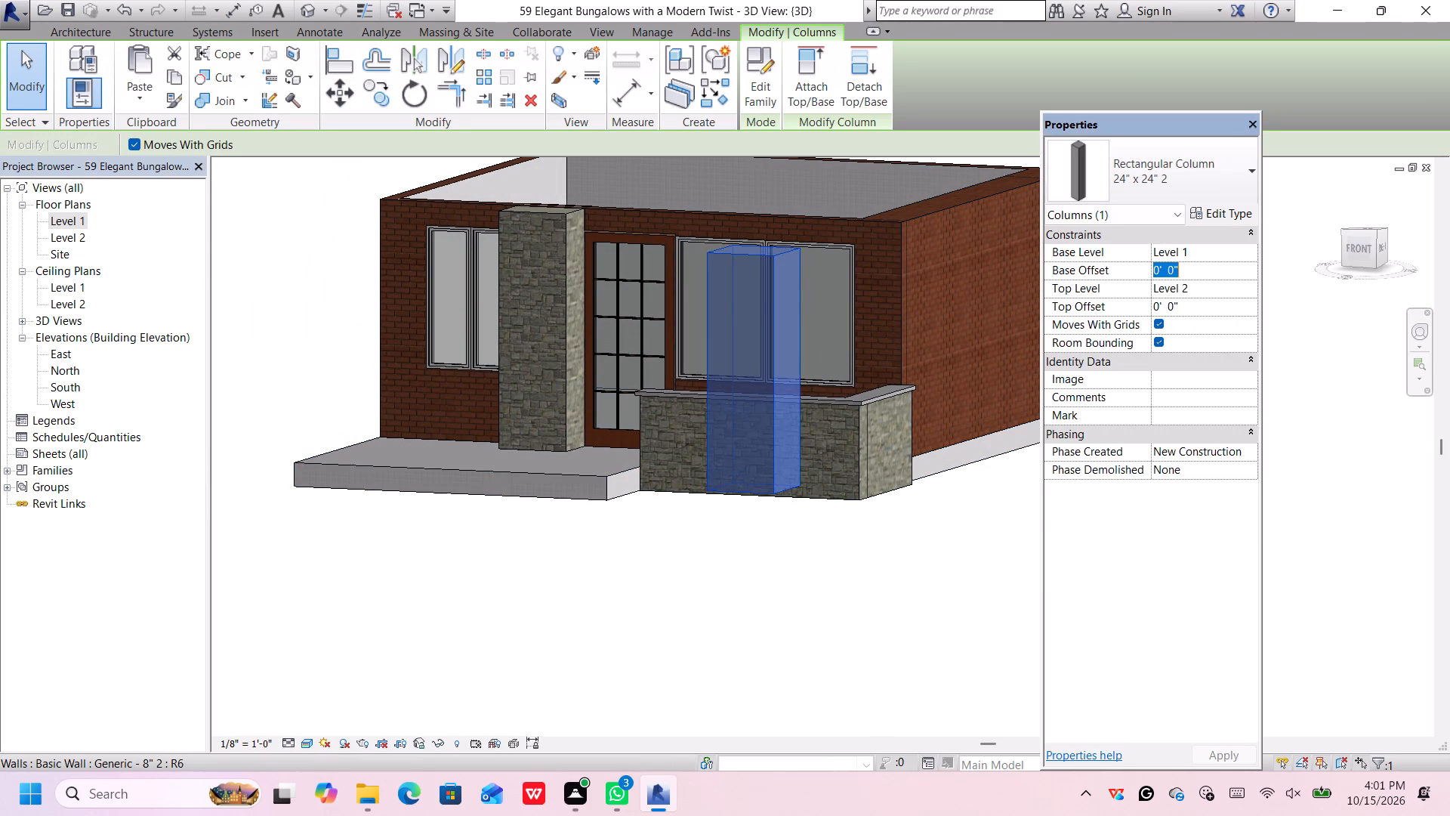
{"action": "key", "text": "BackSpace"}
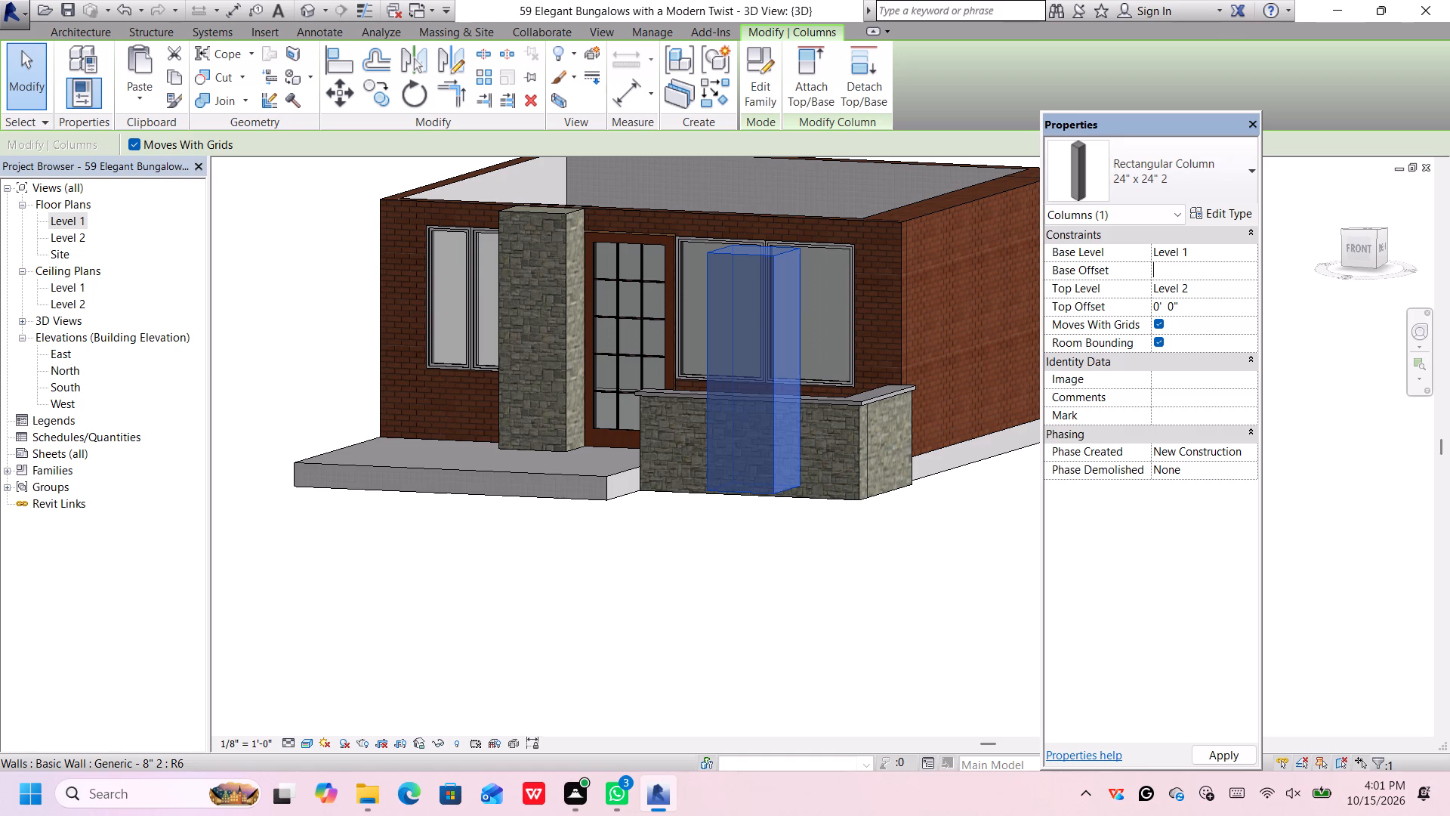
{"action": "key", "text": "minus"}
{"action": "key", "text": "1"}
{"action": "key", "text": "apostrophe"}
{"action": "key", "text": "Return"}
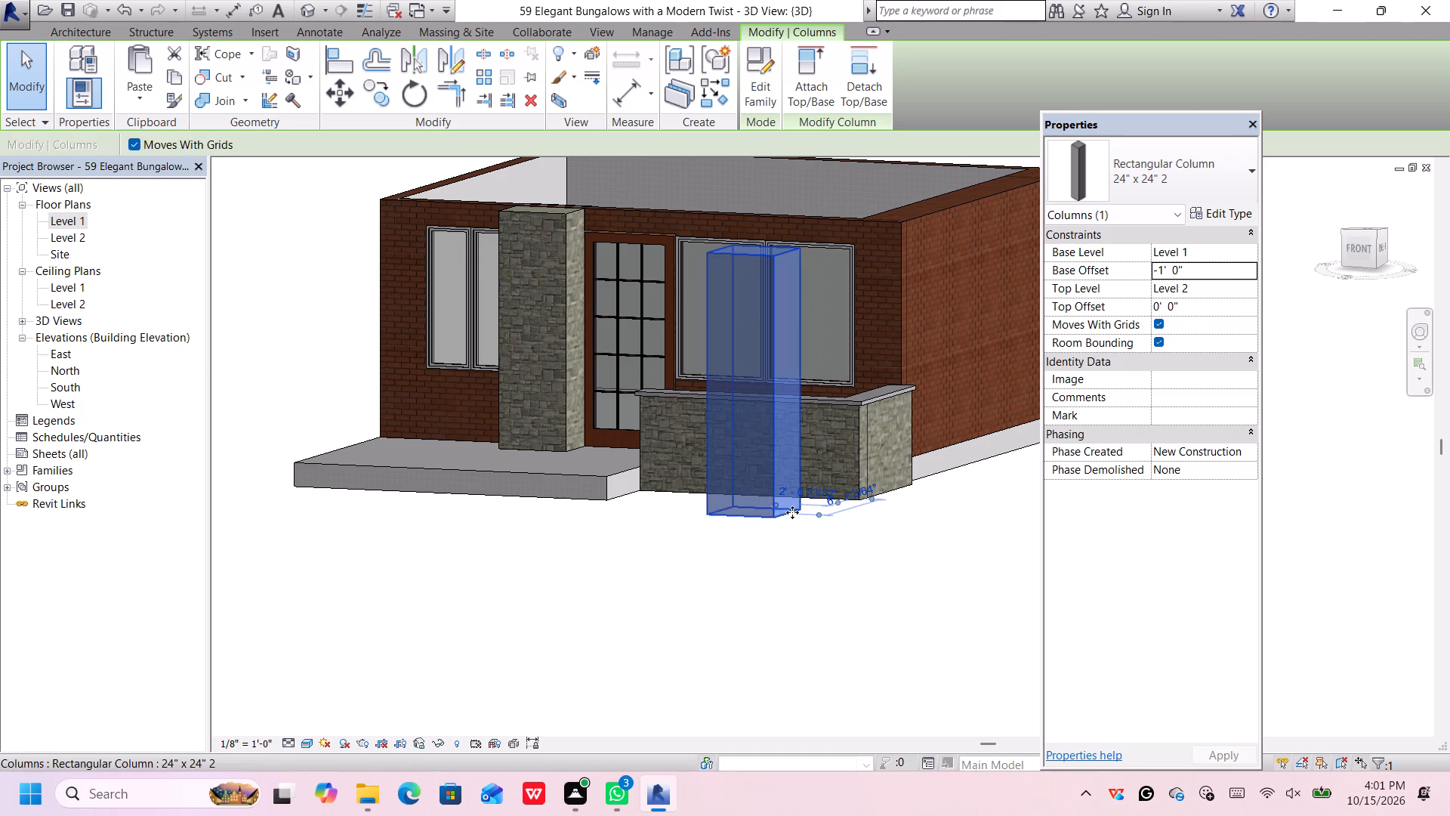
Nudge the copied stone column straight back toward the house until it overlaps the front low wall.
{"action": "scroll", "coordinate": [783, 515], "scroll_direction": "up", "scroll_amount": 1}
{"action": "scroll", "coordinate": [783, 515], "scroll_direction": "down", "scroll_amount": 1}
{"action": "scroll", "coordinate": [783, 515], "scroll_direction": "up", "scroll_amount": 4}
{"action": "middle_click_drag", "start_coordinate": [847, 534], "coordinate": [744, 544]}
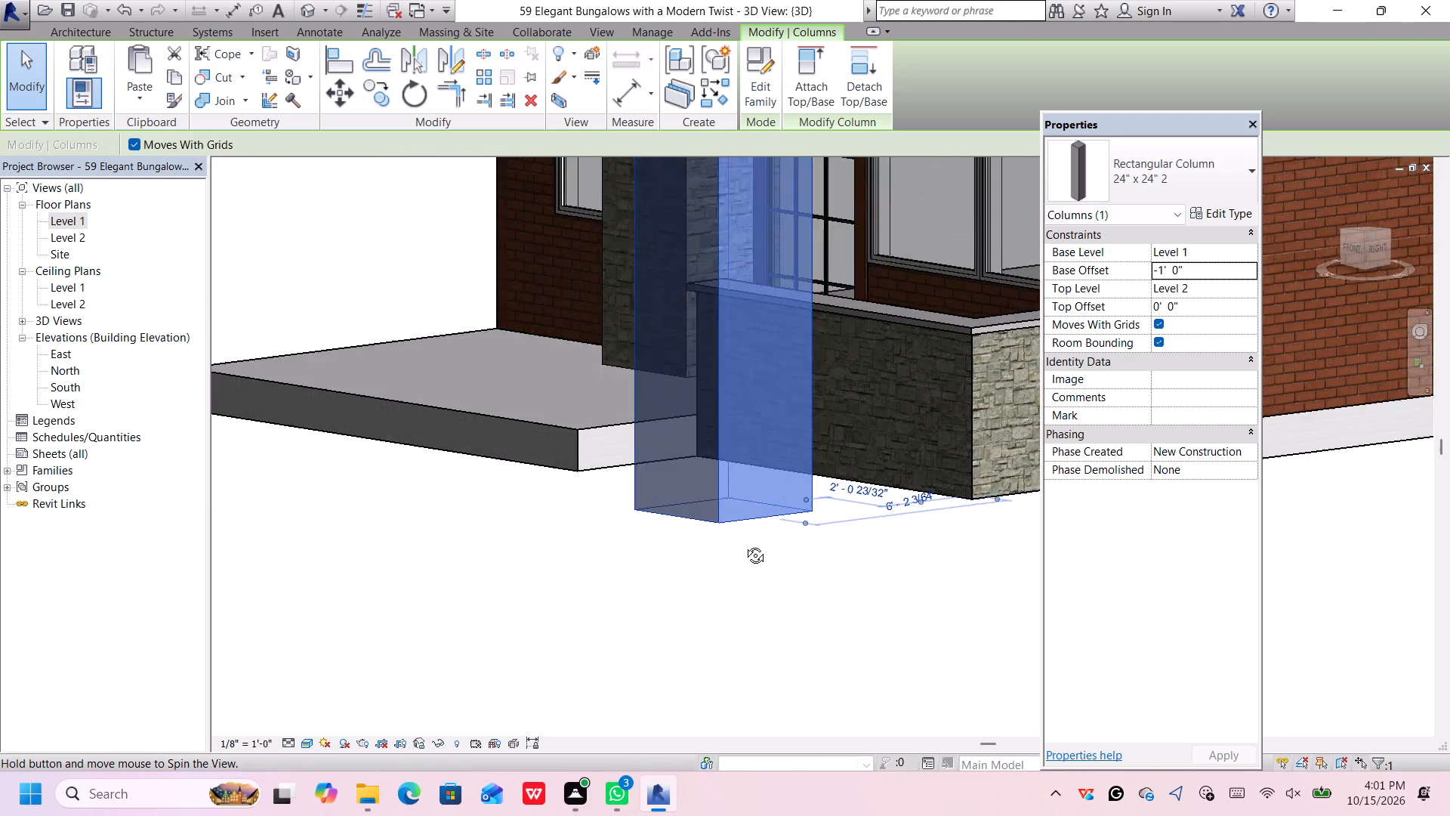
{"action": "middle_click_drag", "start_coordinate": [744, 544], "coordinate": [693, 524]}
{"action": "key", "text": "Right"}
{"action": "key", "text": "Right"}
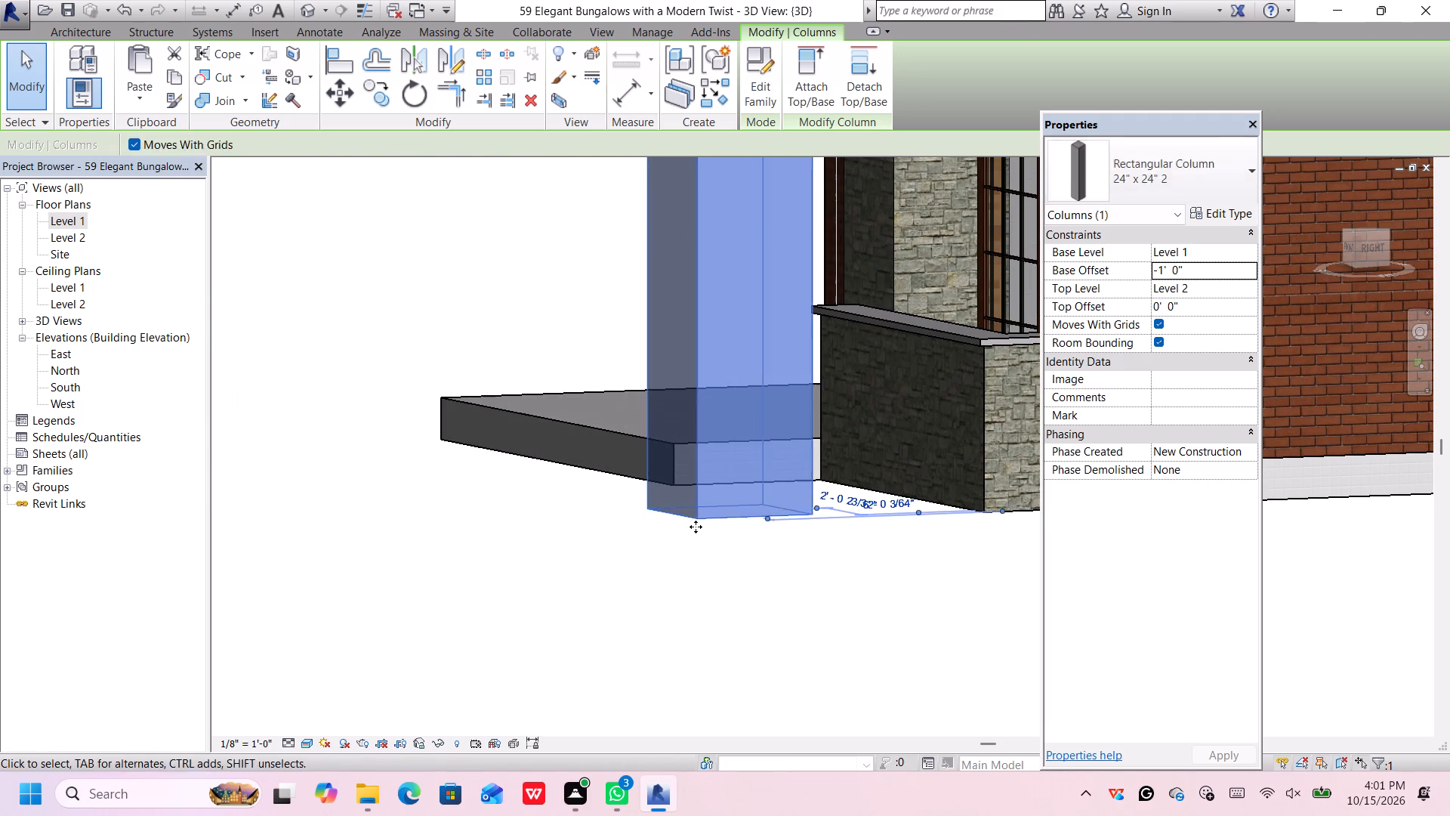
{"action": "key", "text": "Right"}
{"action": "key", "text": "Right"}
{"action": "key", "text": "Right"}
{"action": "key", "text": "Right"}
{"action": "key", "text": "Right"}
{"action": "key", "text": "Right"}
{"action": "key", "text": "Right"}
{"action": "key", "text": "Right"}
{"action": "key", "text": "Right"}
{"action": "key", "text": "Right"}
{"action": "key", "text": "Right"}
{"action": "key", "text": "Right"}
{"action": "key", "text": "Right"}
{"action": "key", "text": "Right"}
{"action": "key", "text": "Right"}
{"action": "key", "text": "Right"}
{"action": "key", "text": "Right"}
{"action": "key", "text": "Right"}
{"action": "key", "text": "Right"}
{"action": "key", "text": "Right"}
{"action": "key", "text": "Right"}
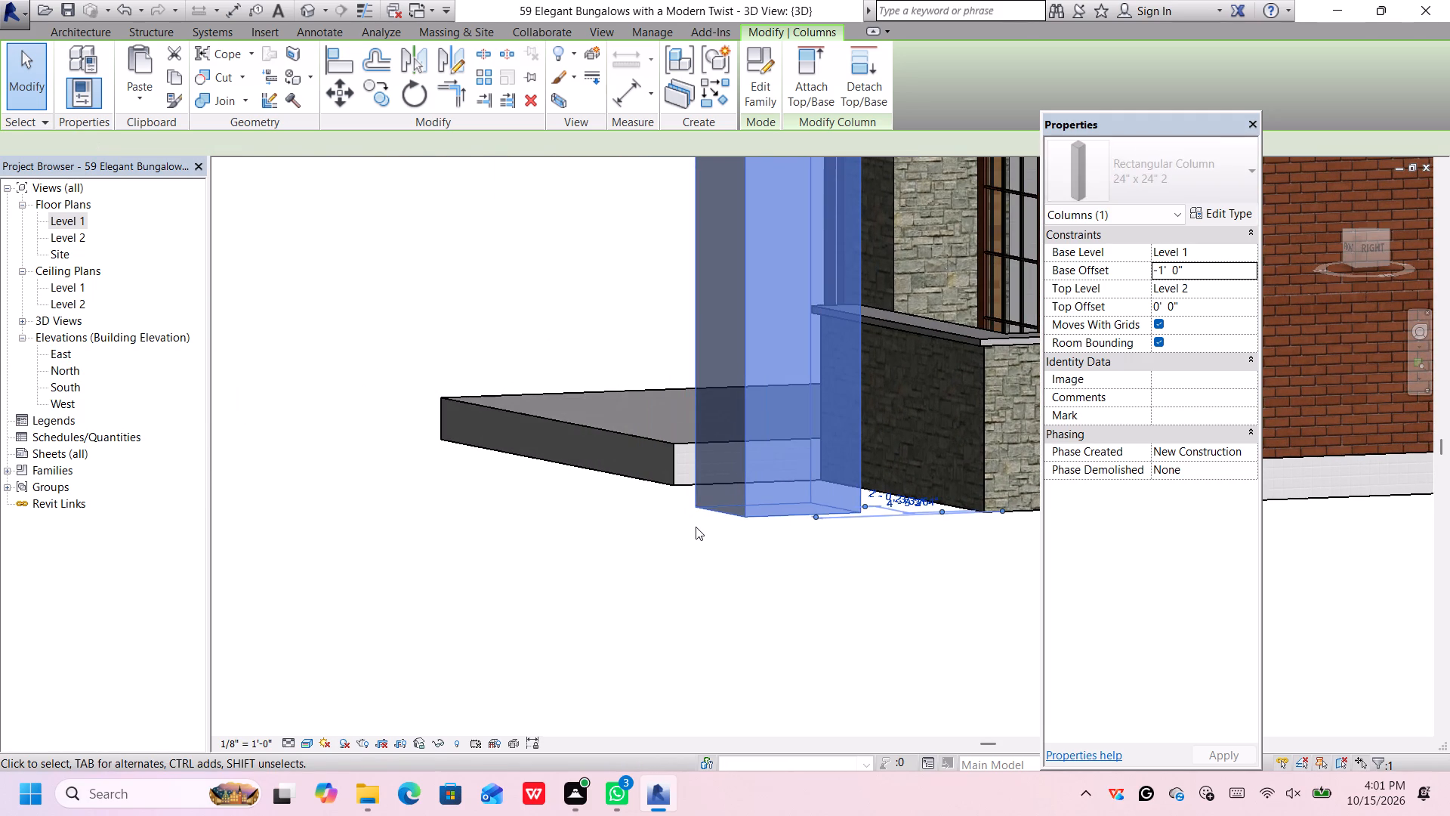
{"action": "key", "text": "Right"}
{"action": "key", "text": "Right"}
{"action": "key", "text": "Right"}
{"action": "key", "text": "Right"}
{"action": "key", "text": "Right"}
{"action": "key", "text": "Right"}
{"action": "key", "text": "Right"}
{"action": "key", "text": "Right"}
{"action": "key", "text": "Right"}
{"action": "key", "text": "Right"}
{"action": "key", "text": "Right"}
{"action": "key", "text": "Right"}
{"action": "key", "text": "Right"}
{"action": "key", "text": "Right"}
{"action": "key", "text": "Right"}
{"action": "key", "text": "Right"}
{"action": "key", "text": "Right"}
{"action": "key", "text": "Right"}
{"action": "key", "text": "Right"}
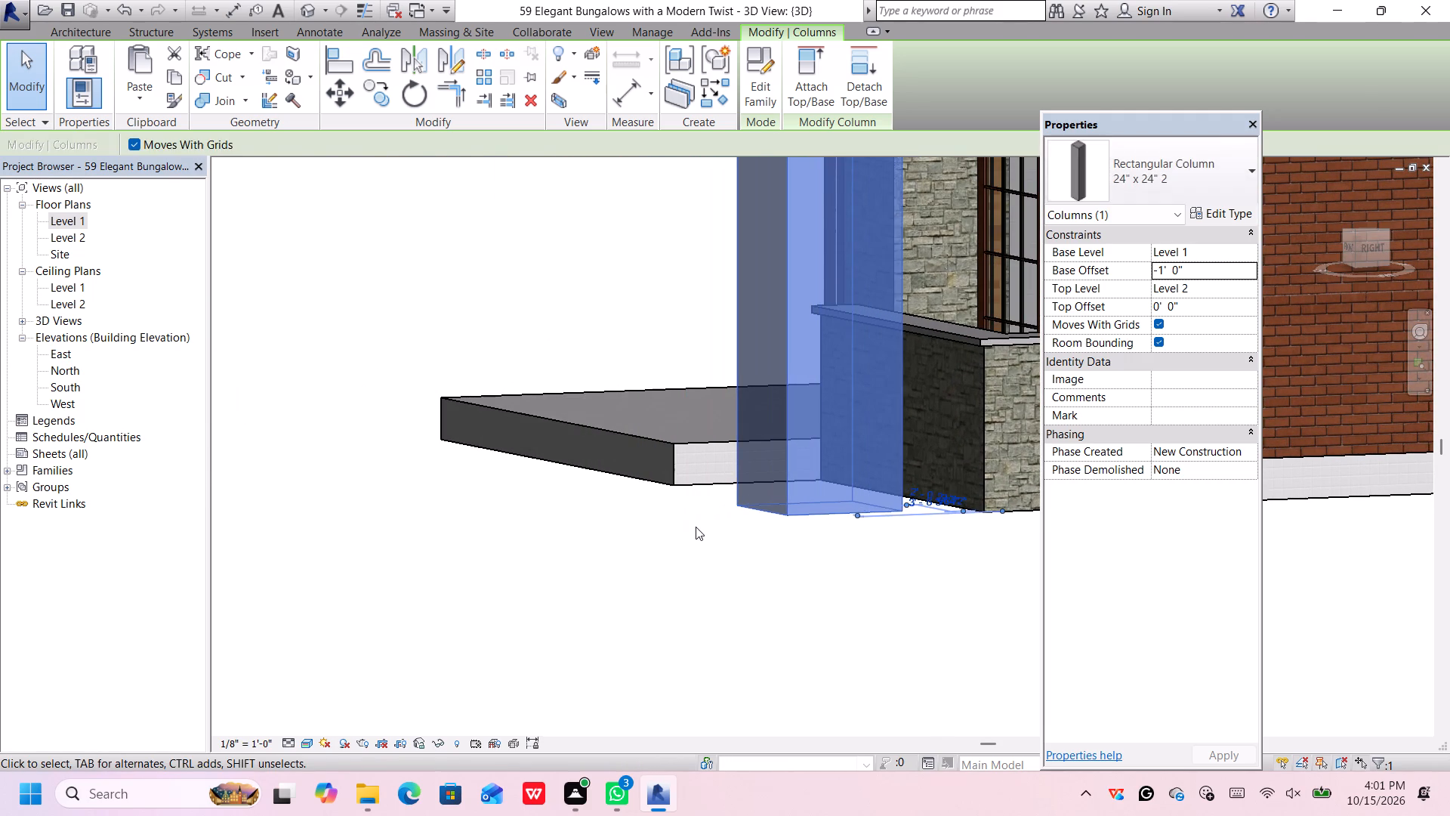
{"action": "key", "text": "Right"}
{"action": "key", "text": "Right"}
{"action": "key", "text": "Right"}
{"action": "key", "text": "Right"}
{"action": "key", "text": "Right"}
{"action": "key", "text": "Right"}
{"action": "key", "text": "Right"}
{"action": "key", "text": "Right"}
{"action": "key", "text": "Right"}
{"action": "key", "text": "Right"}
{"action": "key", "text": "Right"}
{"action": "key", "text": "Right"}
{"action": "key", "text": "Right"}
{"action": "key", "text": "Right"}
{"action": "key", "text": "Right"}
{"action": "key", "text": "Right"}
{"action": "key", "text": "Right"}
{"action": "key", "text": "Right"}
{"action": "key", "text": "Right"}
{"action": "key", "text": "Right"}
{"action": "key", "text": "Right"}
{"action": "key", "text": "Right"}
{"action": "key", "text": "Right"}
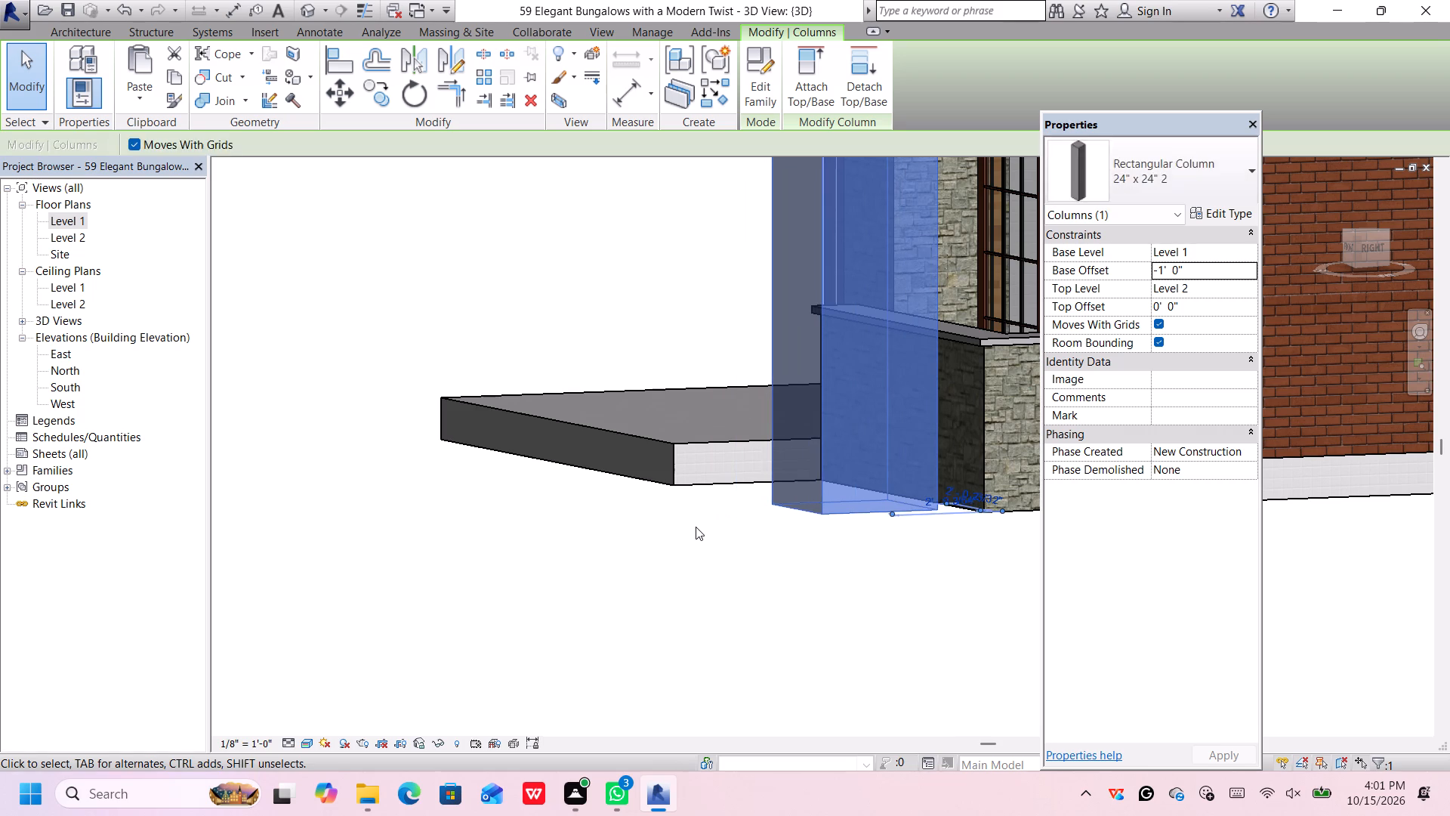
{"action": "key", "text": "Right"}
{"action": "key", "text": "Right"}
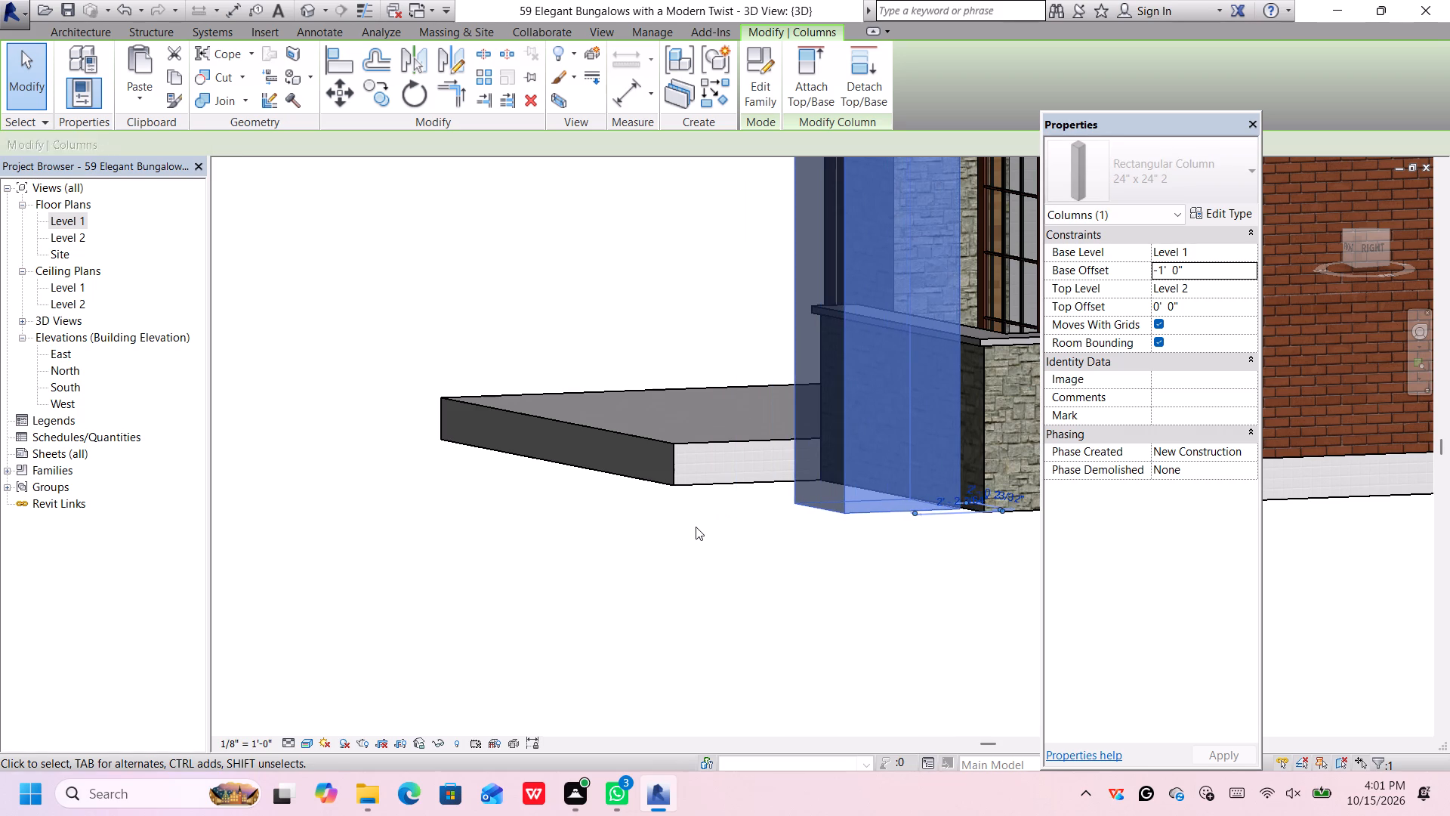
{"action": "key", "text": "Right"}
{"action": "key", "text": "Right"}
{"action": "key", "text": "Right"}
{"action": "key", "text": "Right"}
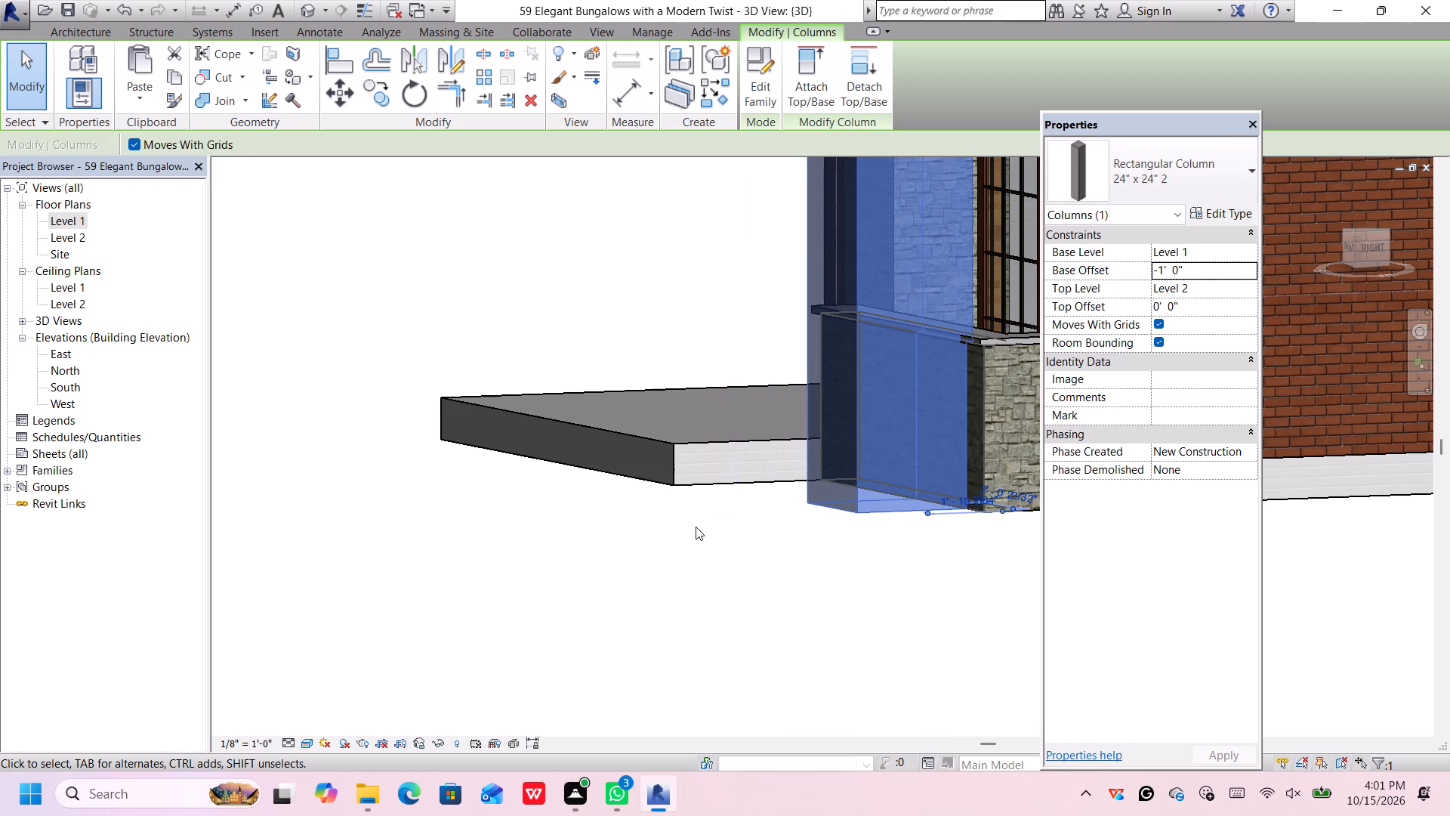
Nudge the copied stone column about 4" sideways along the front low wall toward the porch's outer corner and deselect it.
{"action": "scroll", "coordinate": [696, 527], "scroll_direction": "down", "scroll_amount": 4}
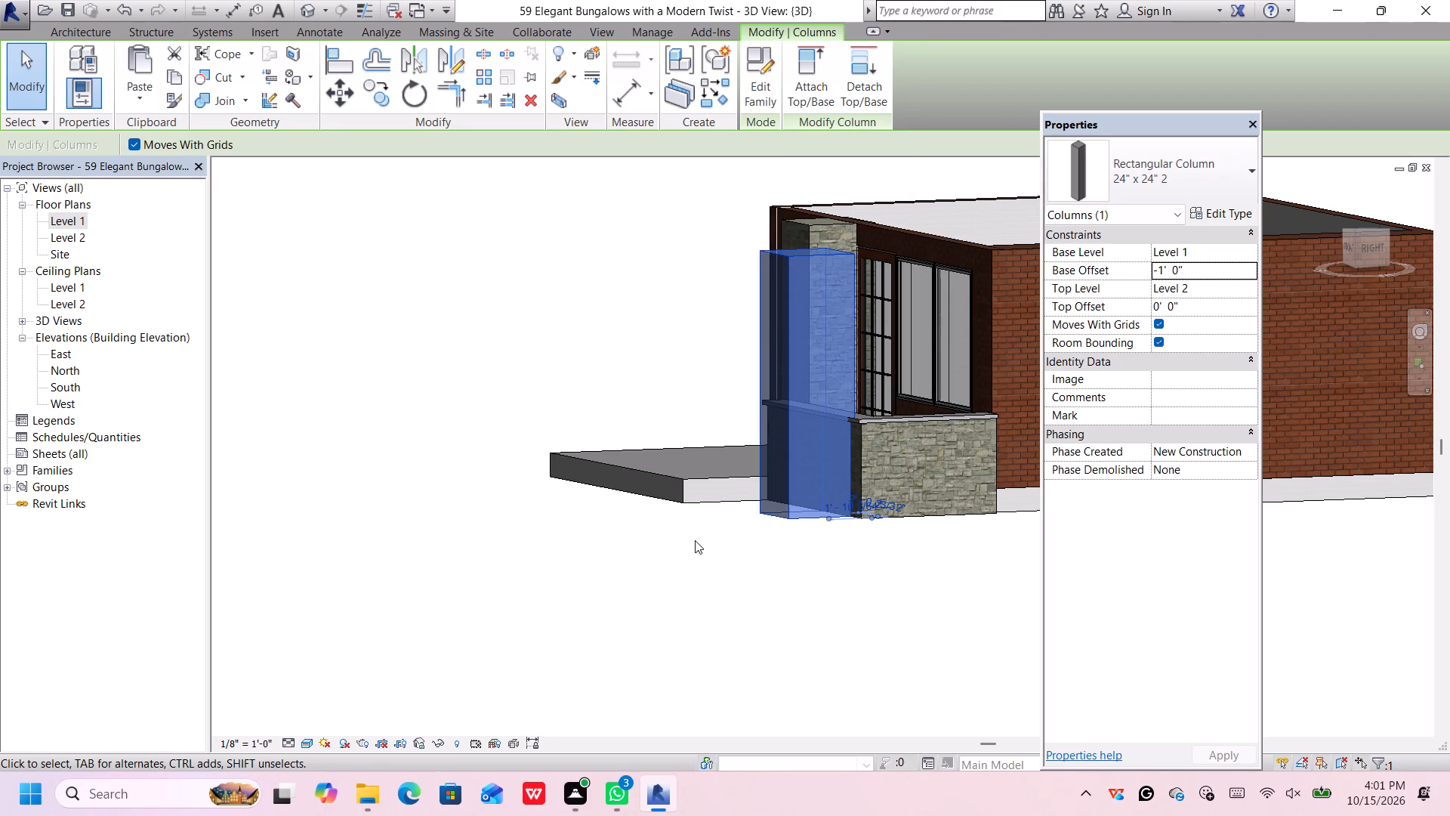
{"action": "middle_click_drag", "start_coordinate": [693, 542], "coordinate": [902, 565], "text": "shift"}
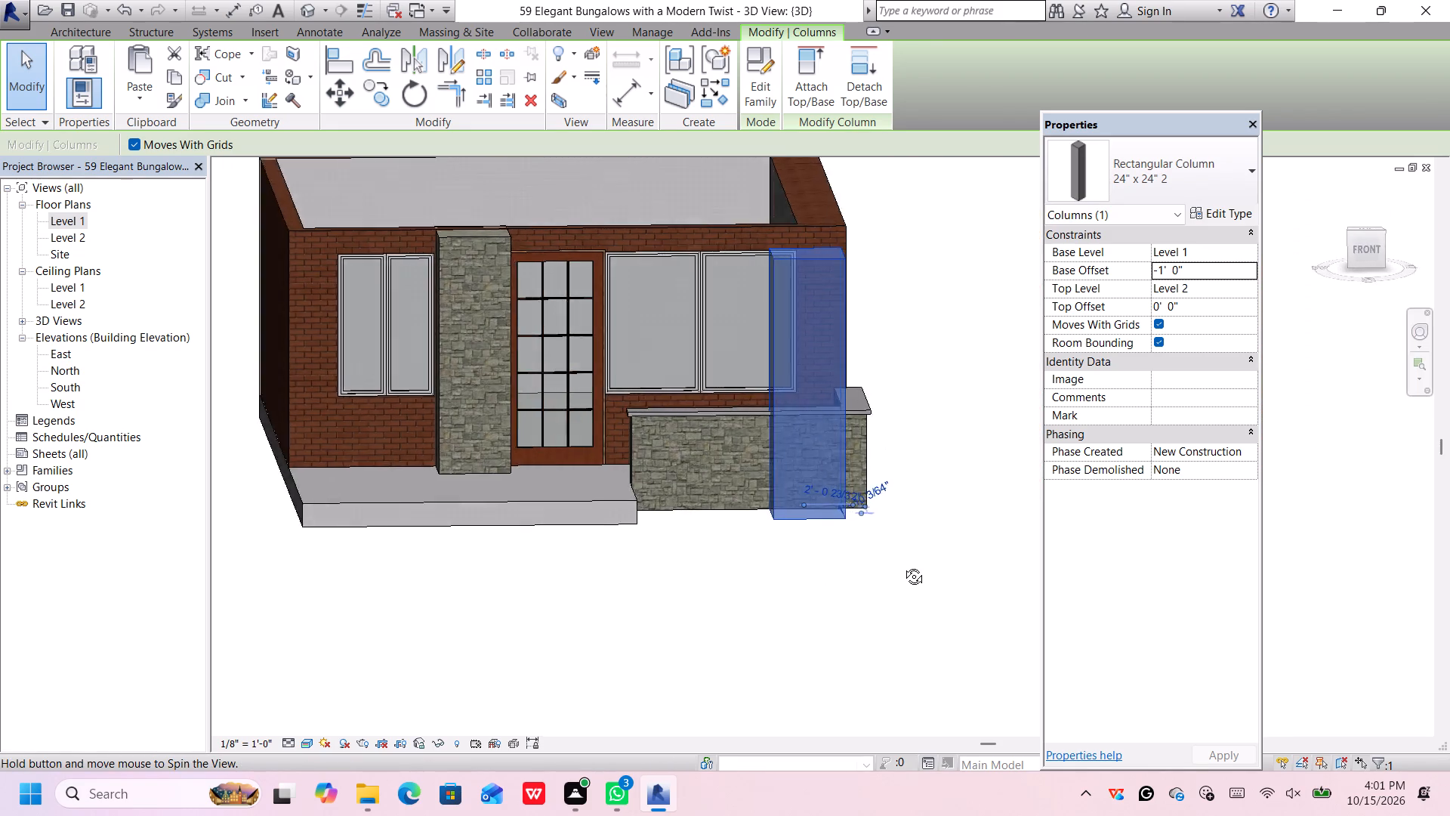
{"action": "middle_click_drag", "start_coordinate": [902, 565], "coordinate": [896, 561], "text": "shift"}
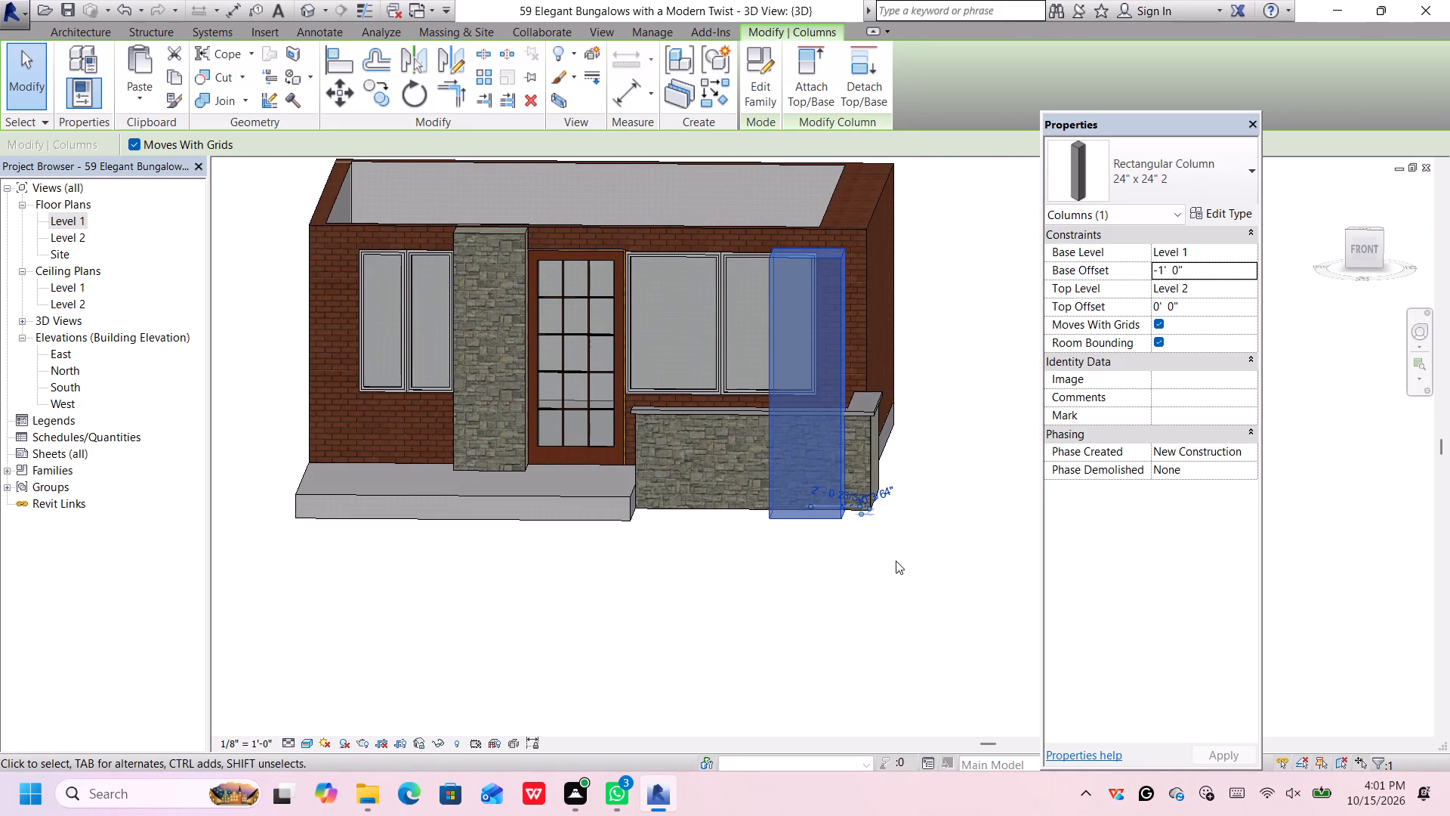
{"action": "key", "text": "Right"}
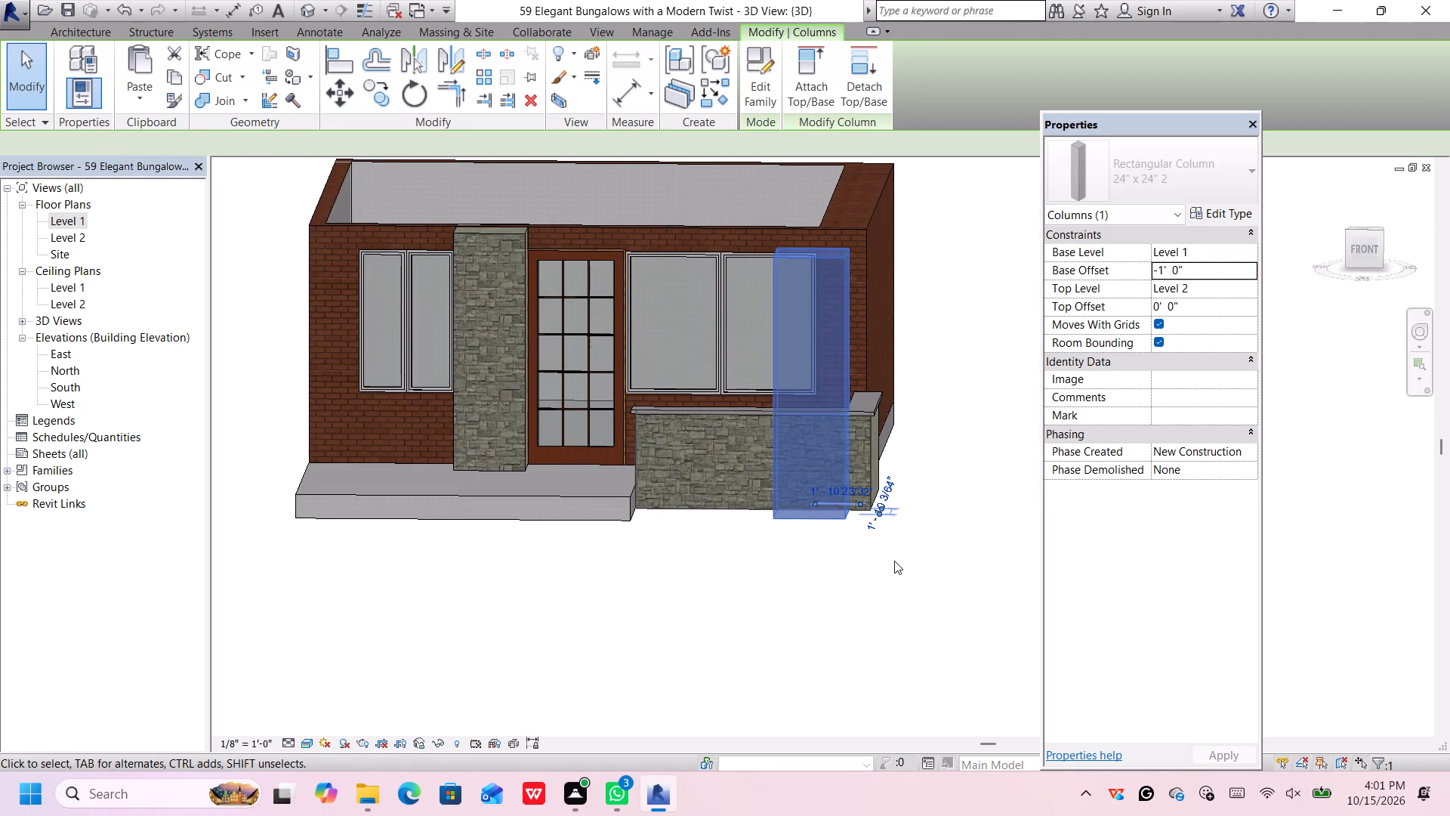
{"action": "key", "text": "Right"}
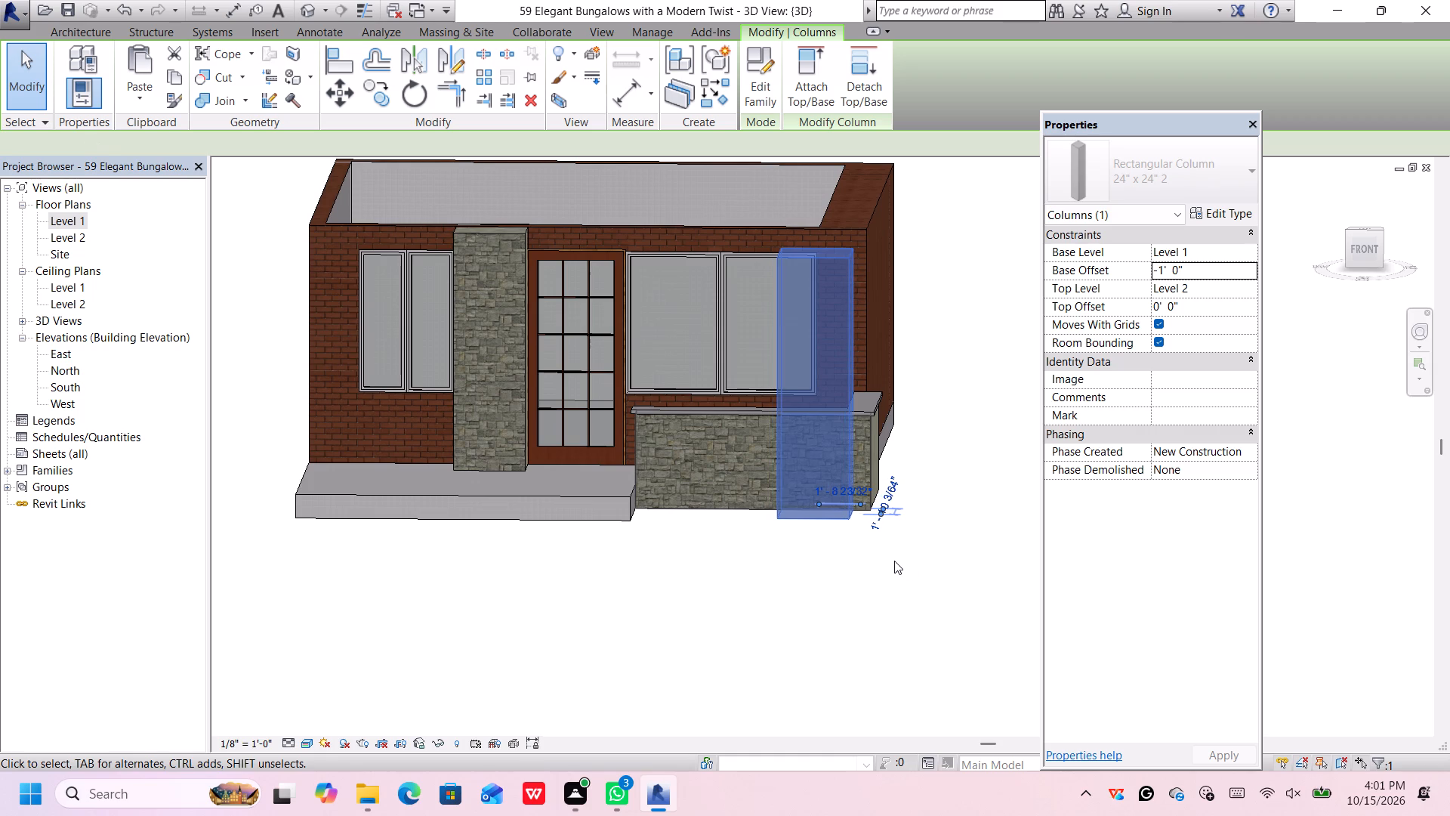
{"action": "left_click", "coordinate": [892, 566]}
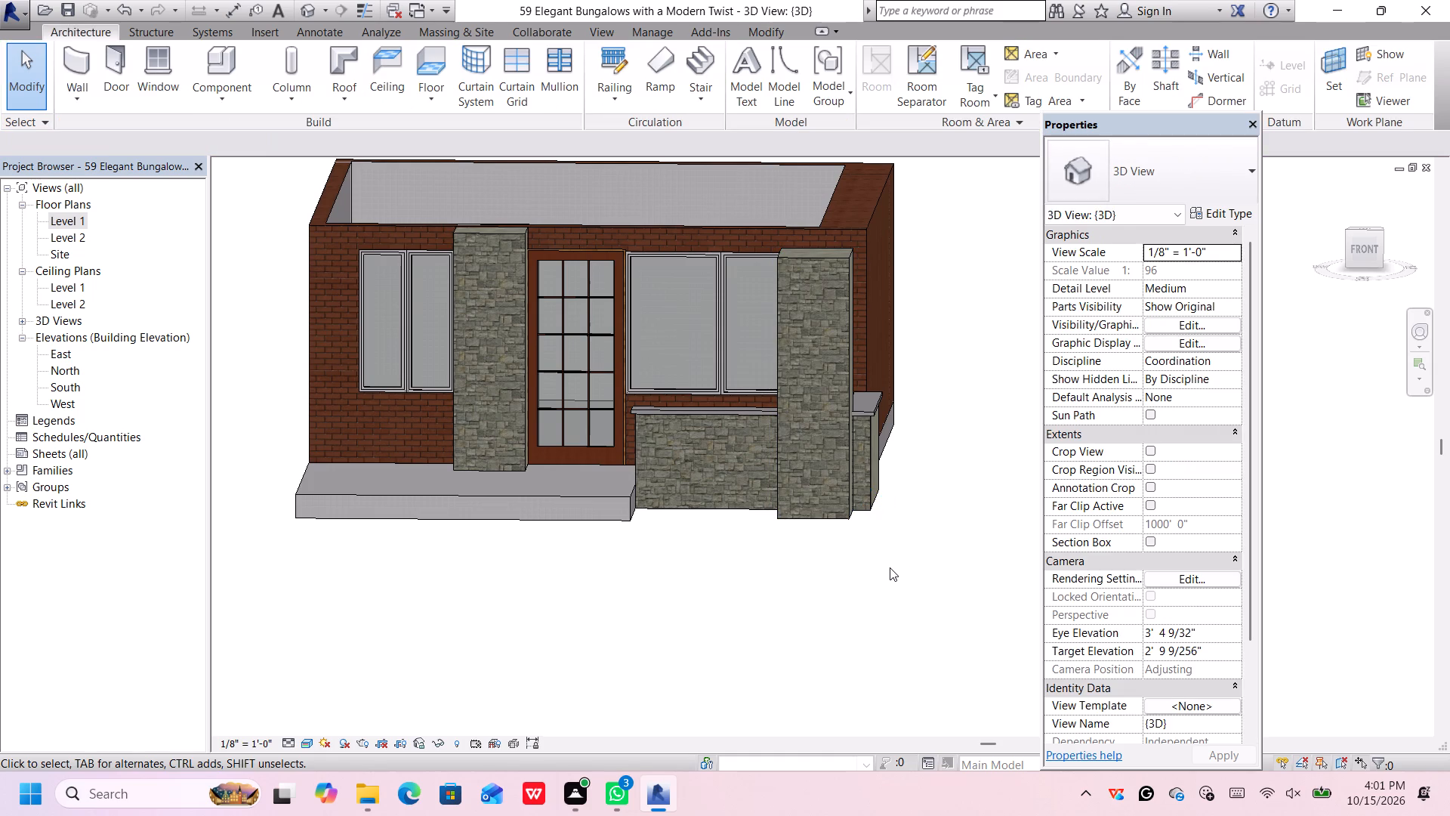
Start a rectangular floor boundary sketch in the top view with the floor type Generic - 12" 2.
{"action": "scroll", "coordinate": [890, 567], "scroll_direction": "down", "scroll_amount": 2}
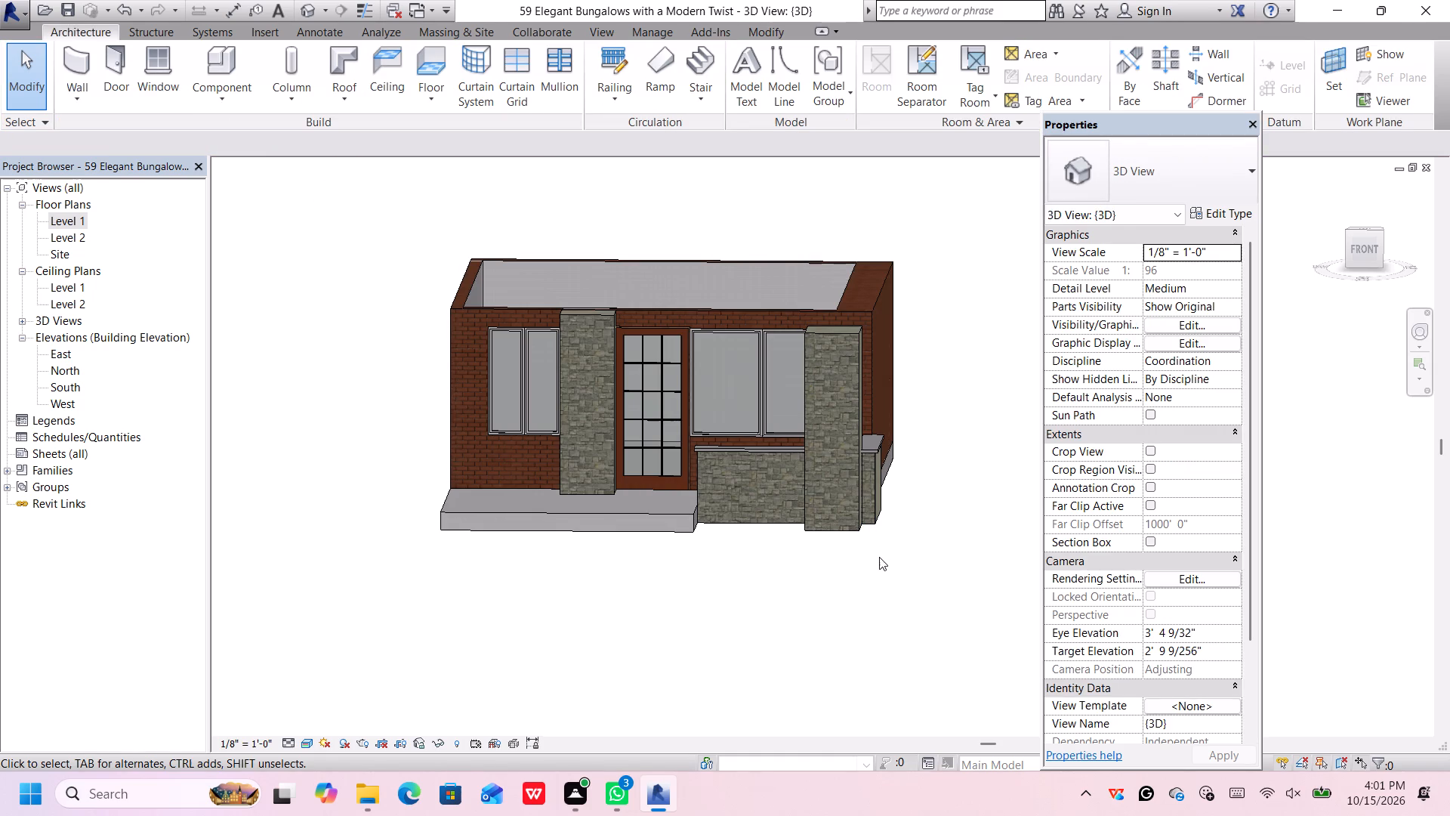
{"action": "middle_click_drag", "start_coordinate": [893, 549], "coordinate": [908, 583]}
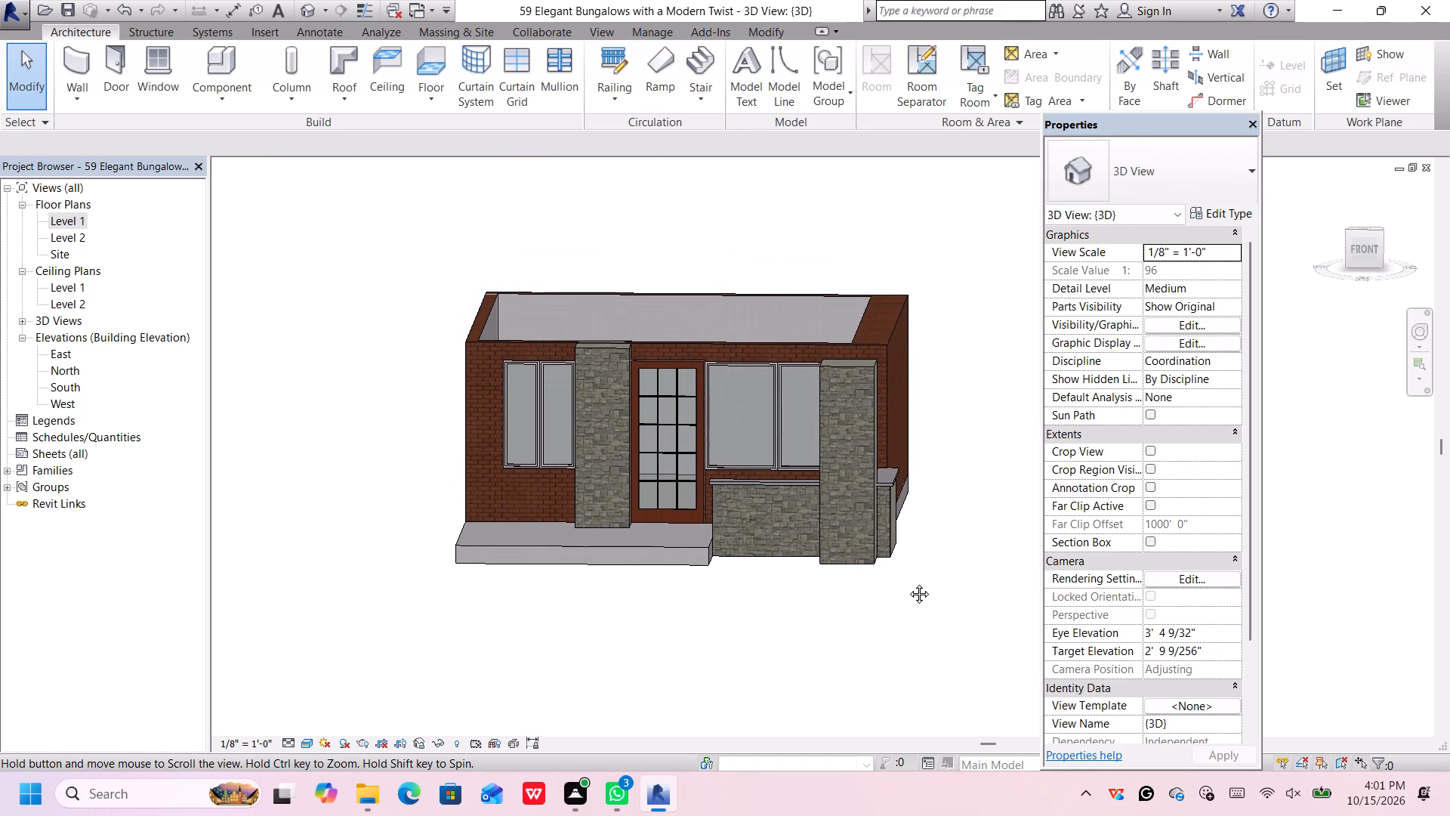
{"action": "middle_click_drag", "start_coordinate": [908, 583], "coordinate": [915, 606]}
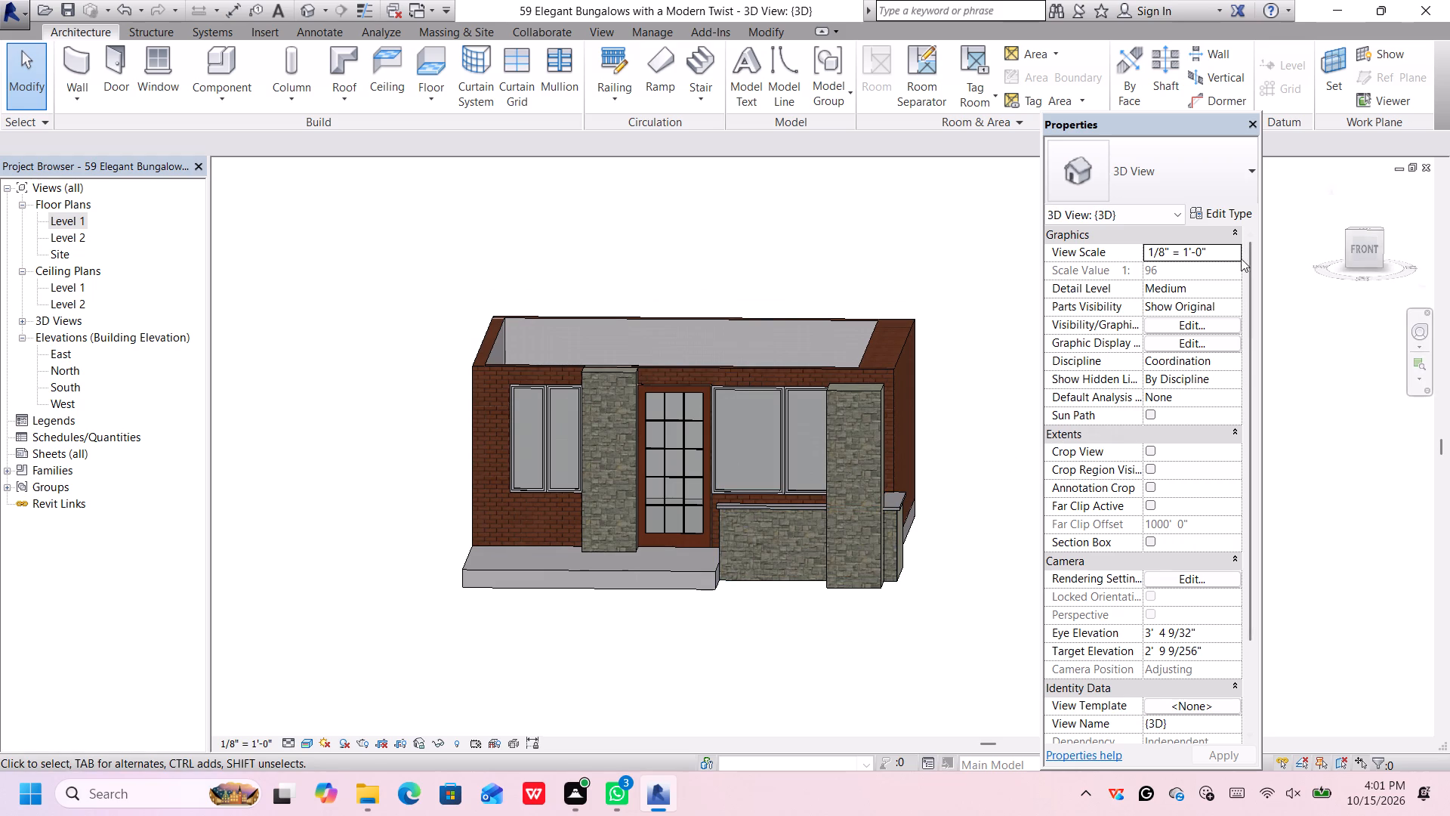
{"action": "left_click", "coordinate": [442, 74]}
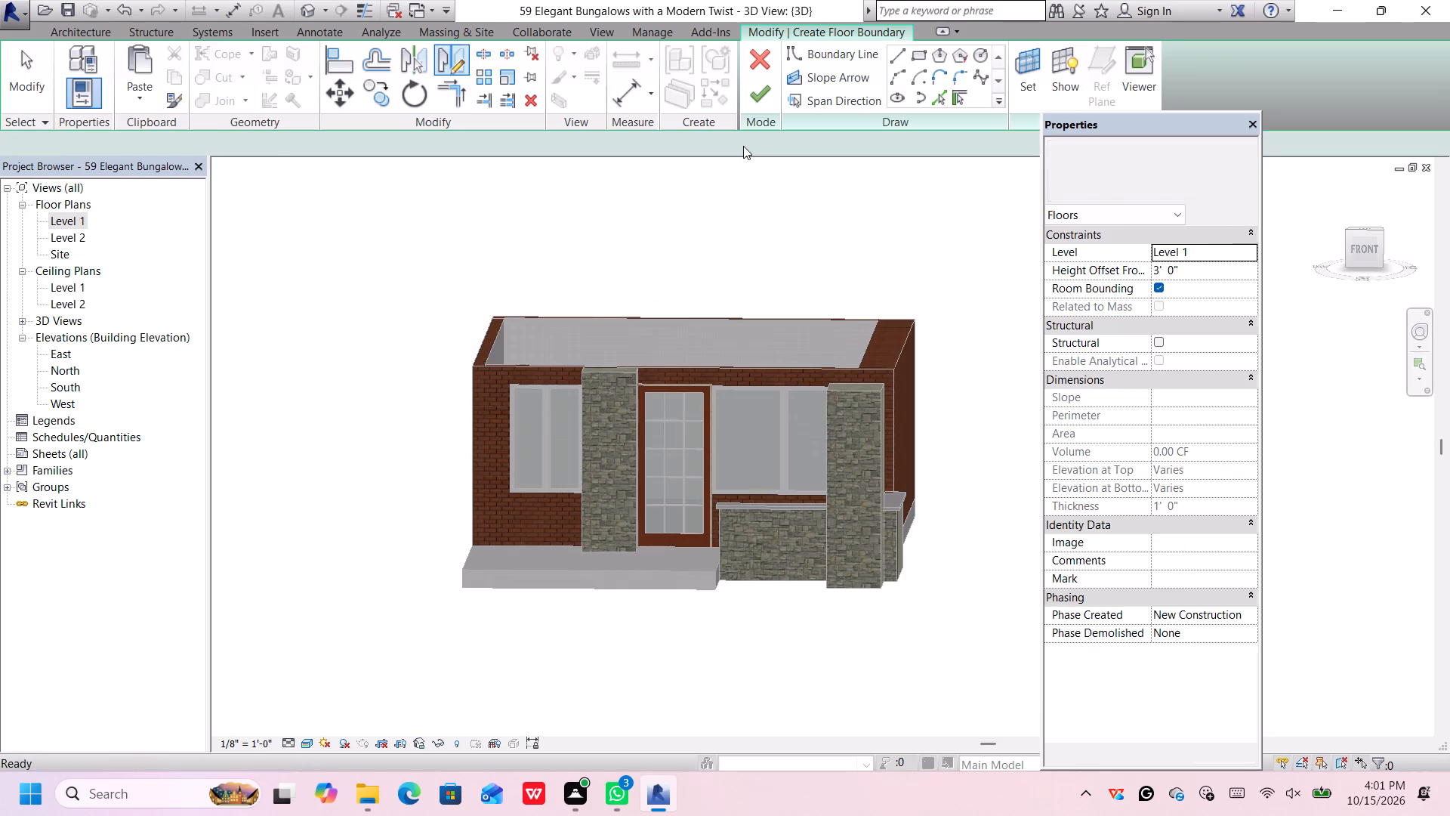
{"action": "left_click", "coordinate": [1370, 230]}
{"action": "left_click", "coordinate": [1371, 230]}
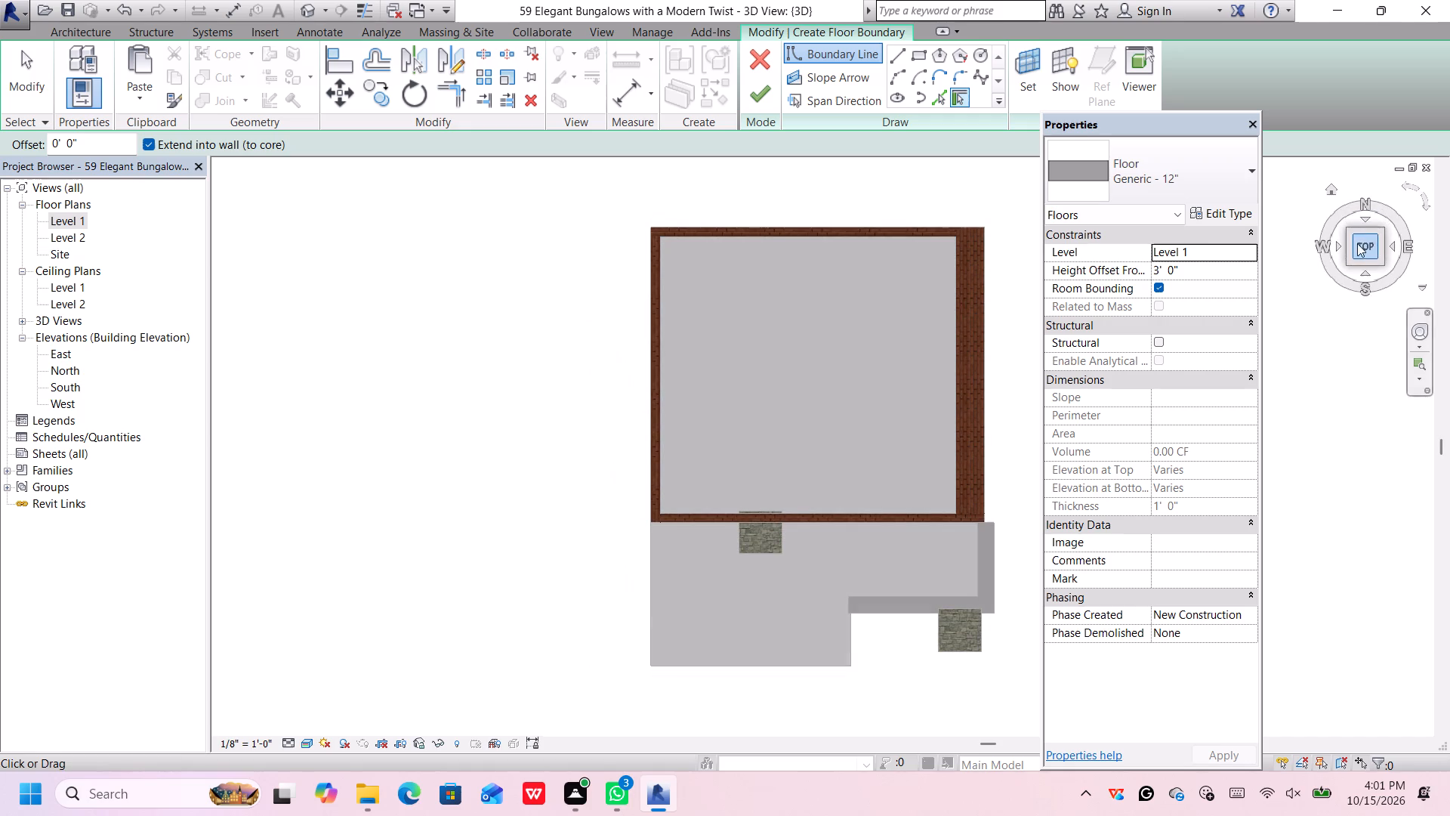
{"action": "middle_click_drag", "start_coordinate": [1021, 548], "coordinate": [860, 433]}
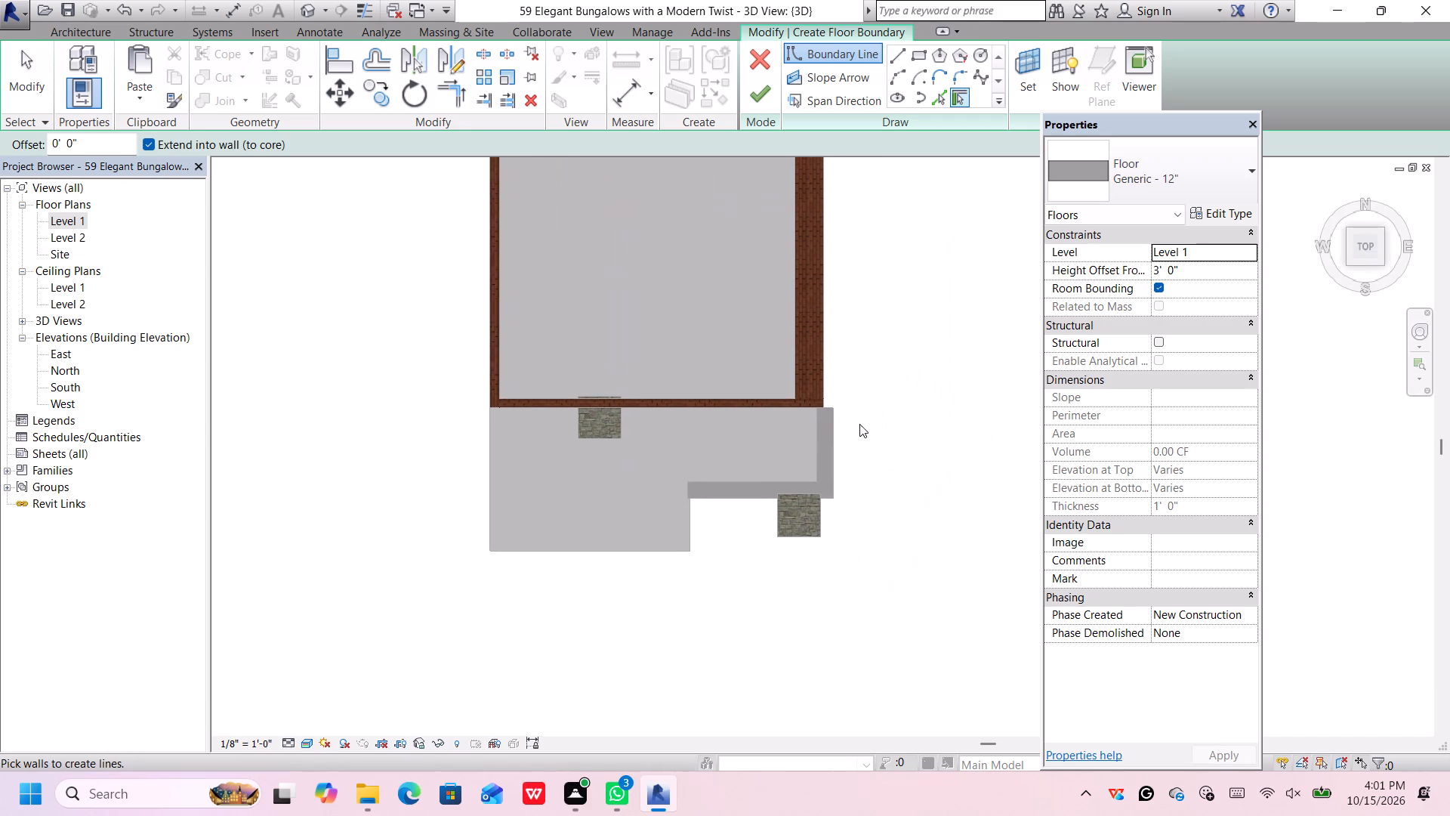
{"action": "left_click", "coordinate": [919, 52]}
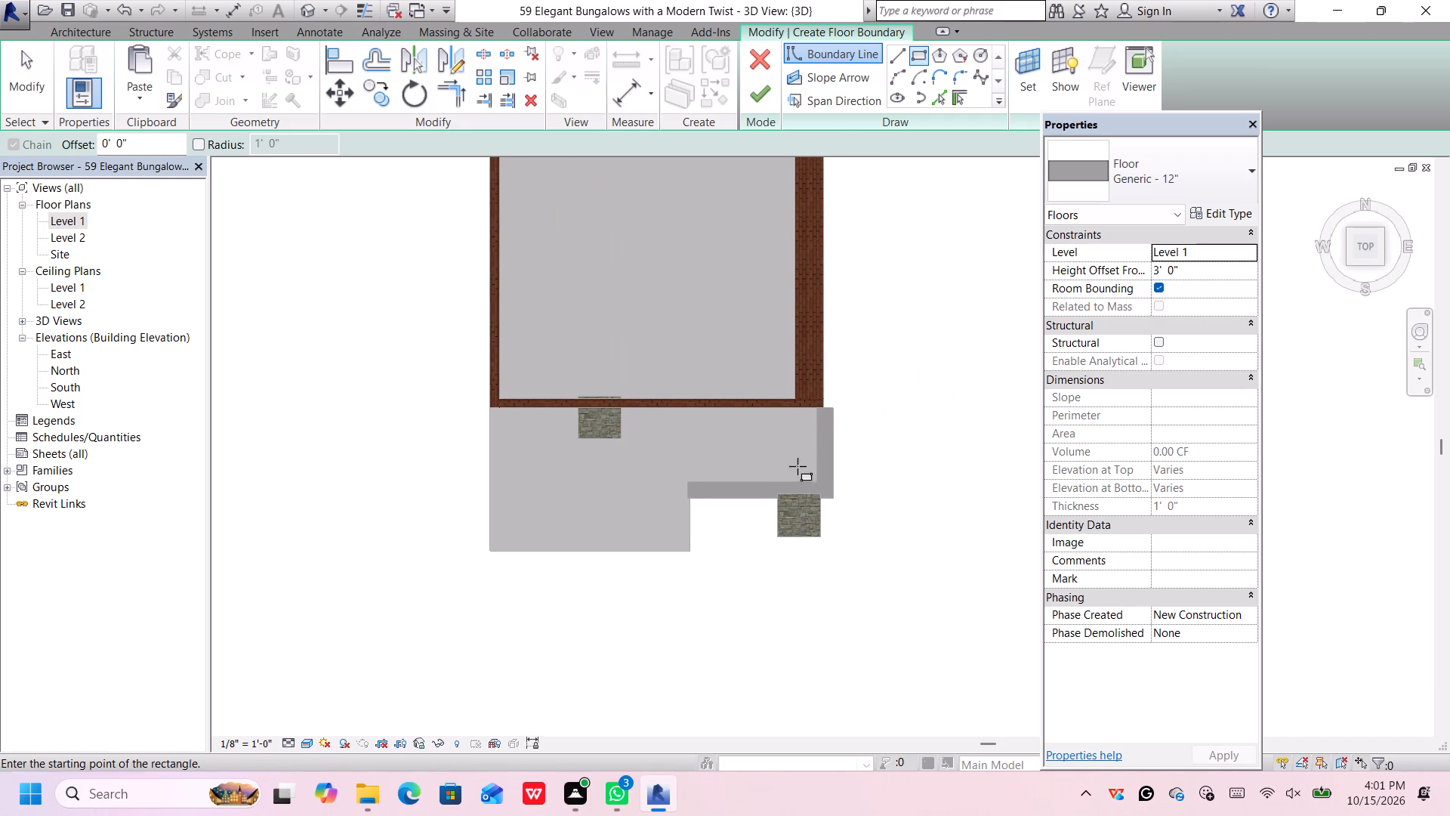
{"action": "scroll", "coordinate": [780, 504], "scroll_direction": "up", "scroll_amount": 5}
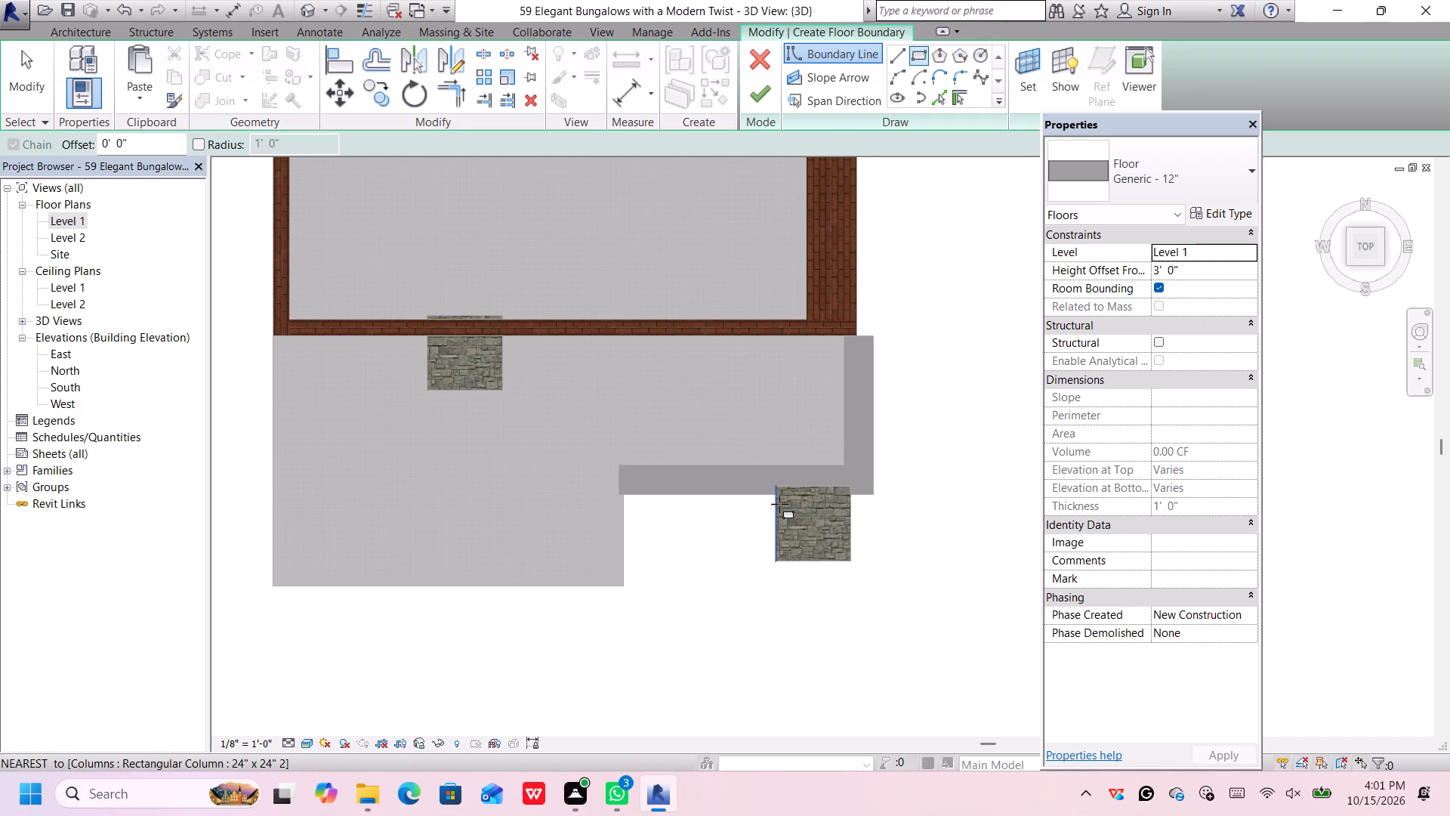
{"action": "left_click", "coordinate": [1146, 161]}
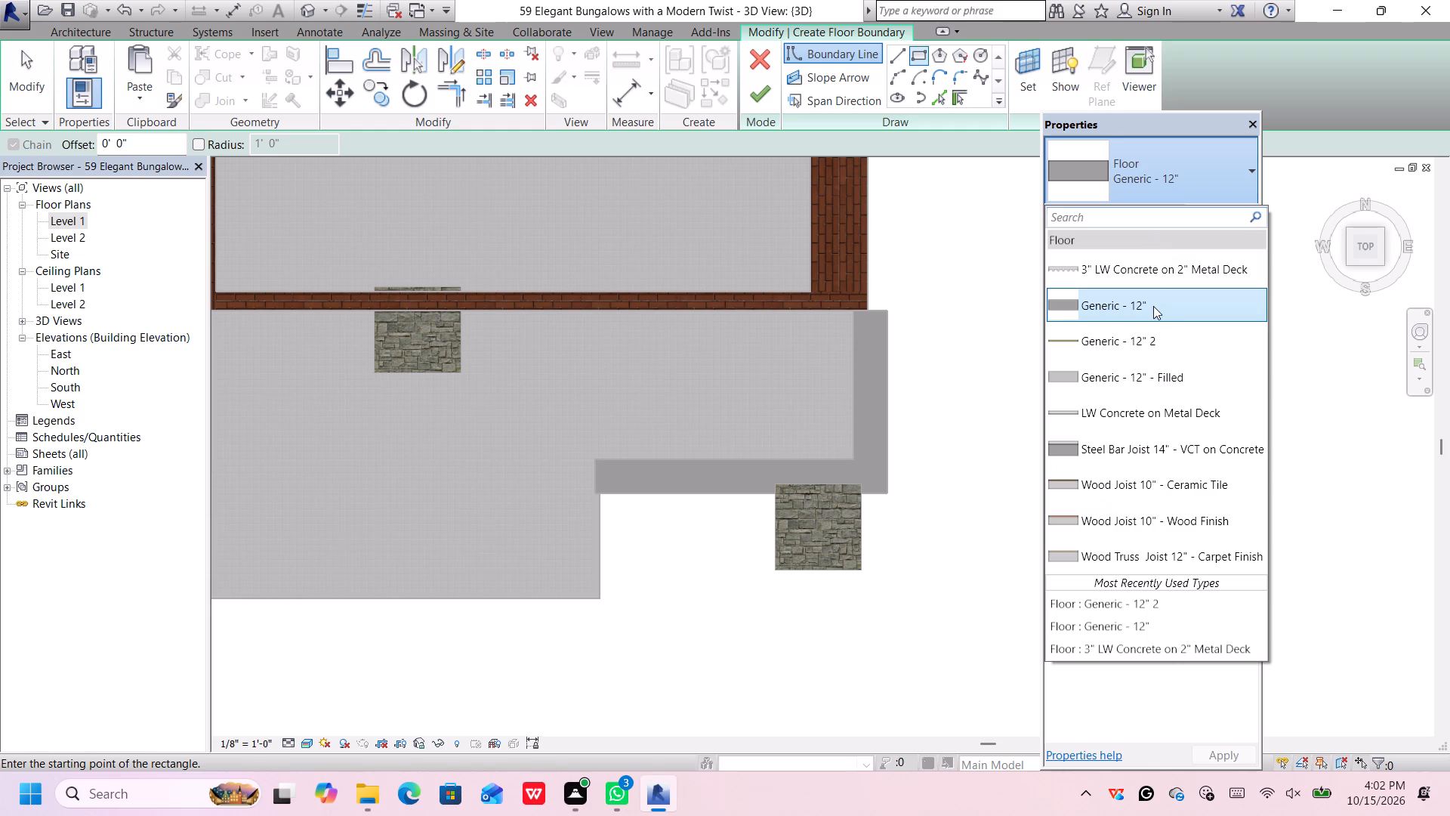
{"action": "left_click", "coordinate": [1149, 337]}
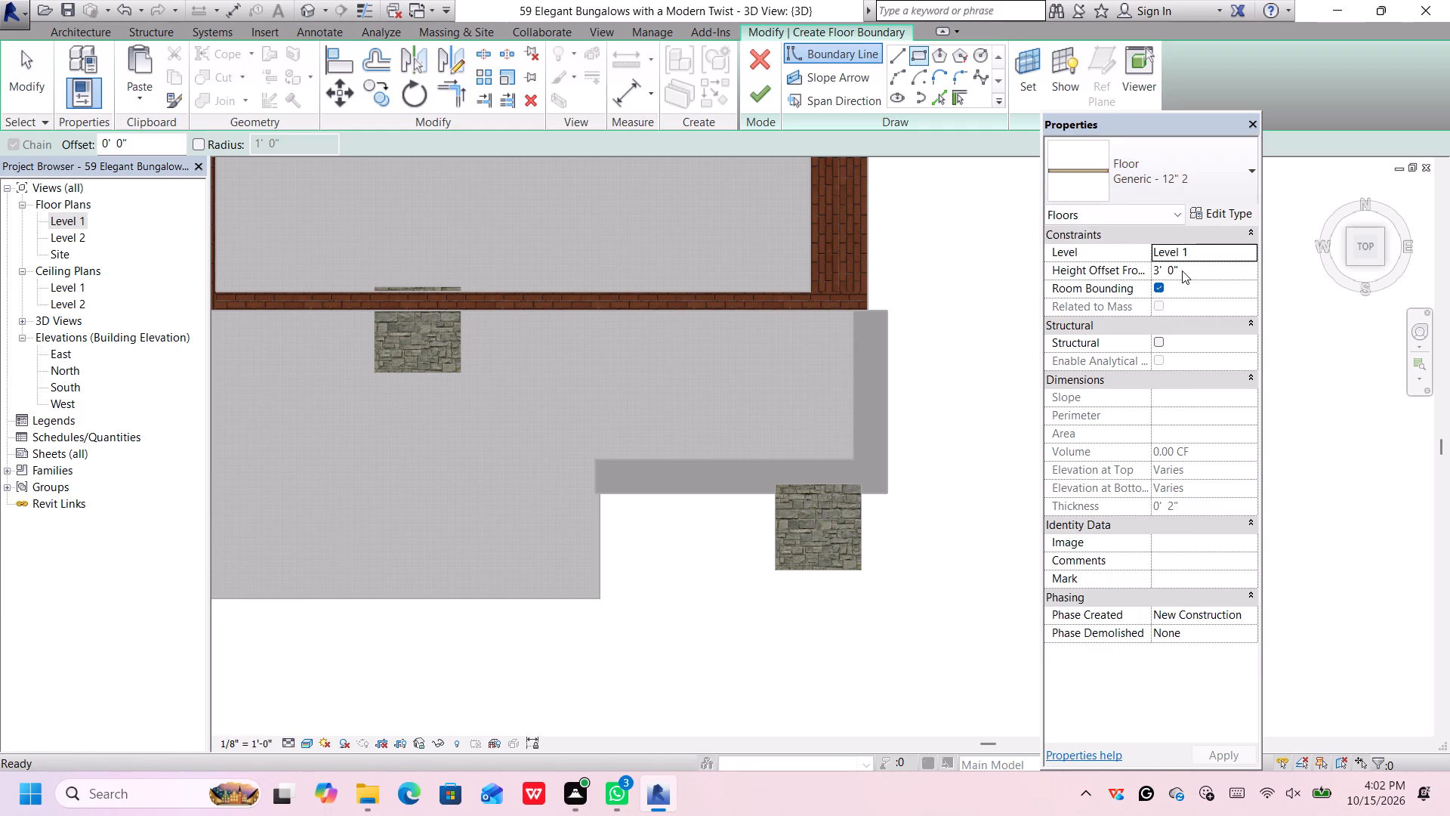
Set the new floor's height offset from Level 1 to 10'.
{"action": "left_click", "coordinate": [1183, 270]}
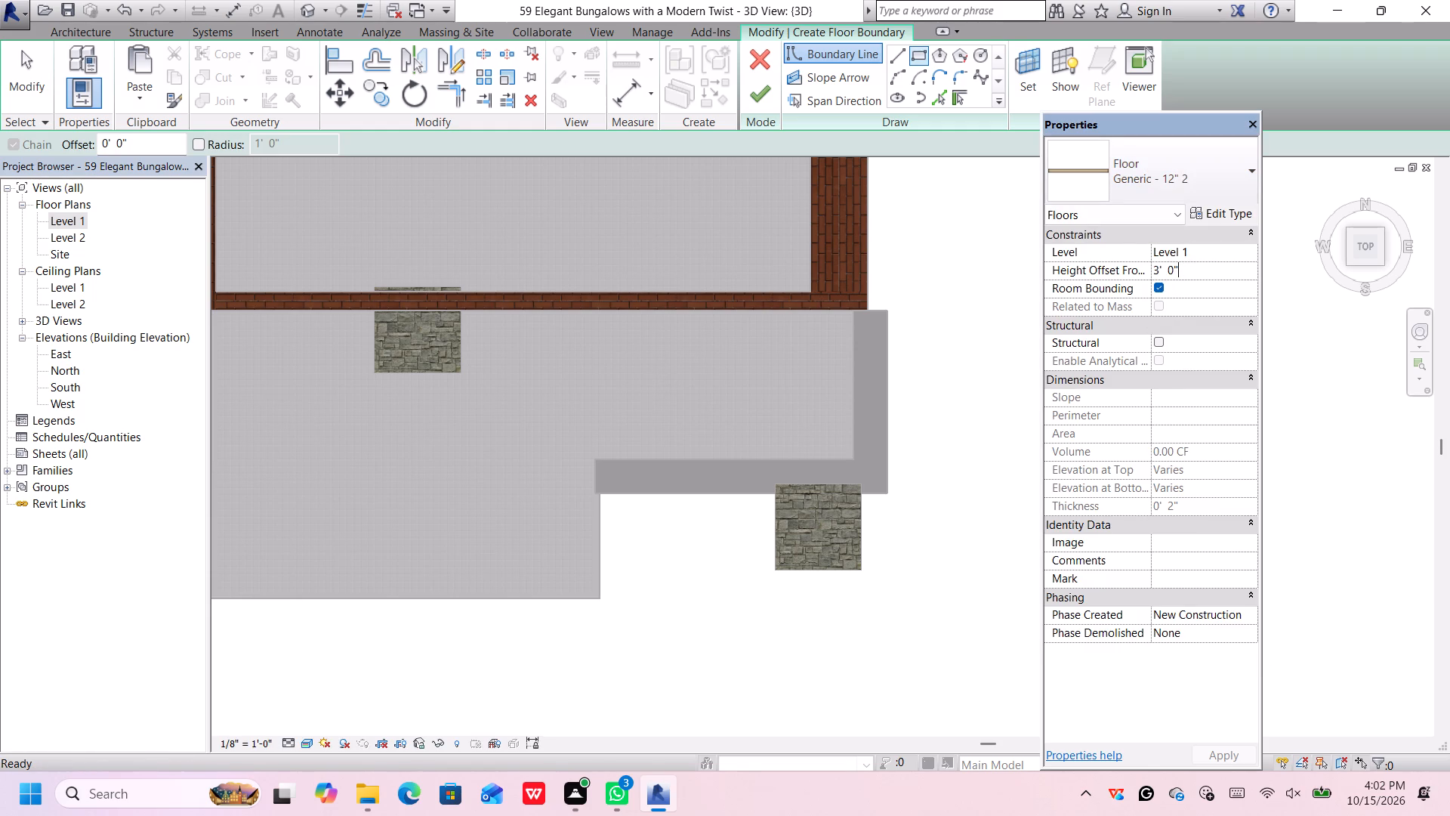
{"action": "key", "text": "BackSpace"}
{"action": "key", "text": "BackSpace"}
{"action": "key", "text": "BackSpace"}
{"action": "key", "text": "BackSpace"}
{"action": "key", "text": "BackSpace"}
{"action": "key", "text": "BackSpace"}
{"action": "key", "text": "BackSpace"}
{"action": "key", "text": "BackSpace"}
{"action": "key", "text": "BackSpace"}
{"action": "key", "text": "BackSpace"}
{"action": "key", "text": "BackSpace"}
{"action": "type", "text": "10"}
{"action": "key", "text": "apostrophe"}
{"action": "key", "text": "Return"}
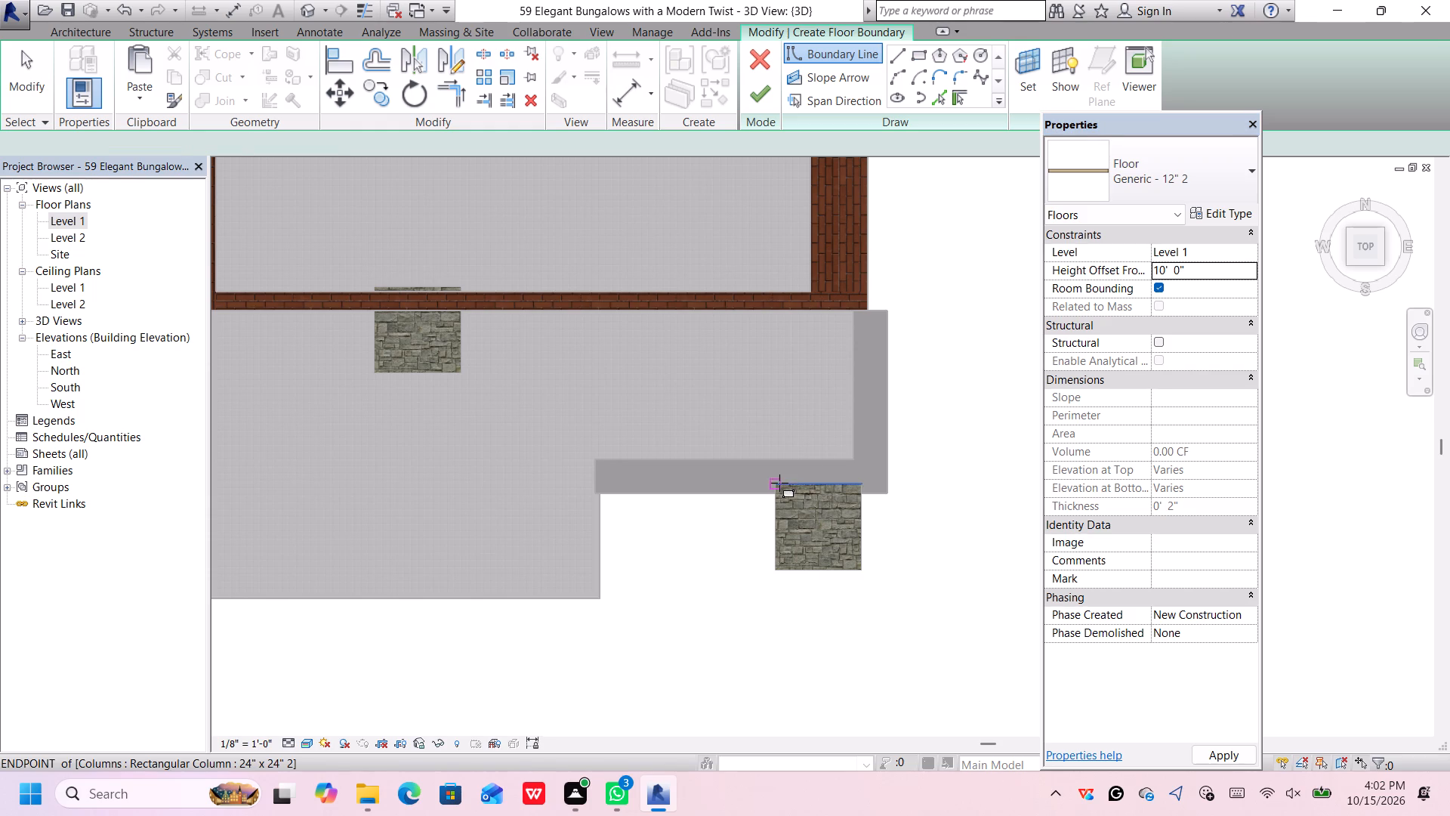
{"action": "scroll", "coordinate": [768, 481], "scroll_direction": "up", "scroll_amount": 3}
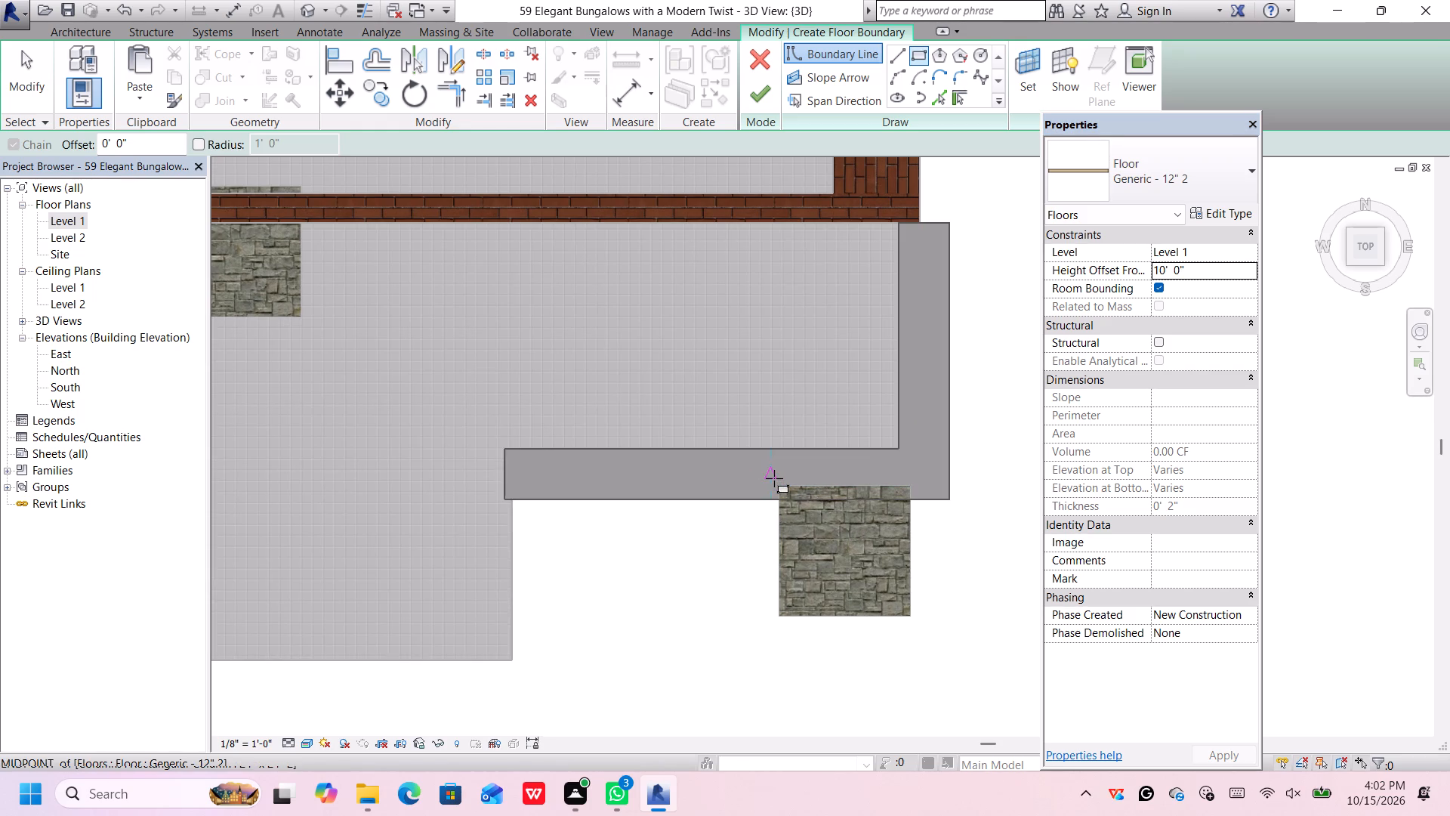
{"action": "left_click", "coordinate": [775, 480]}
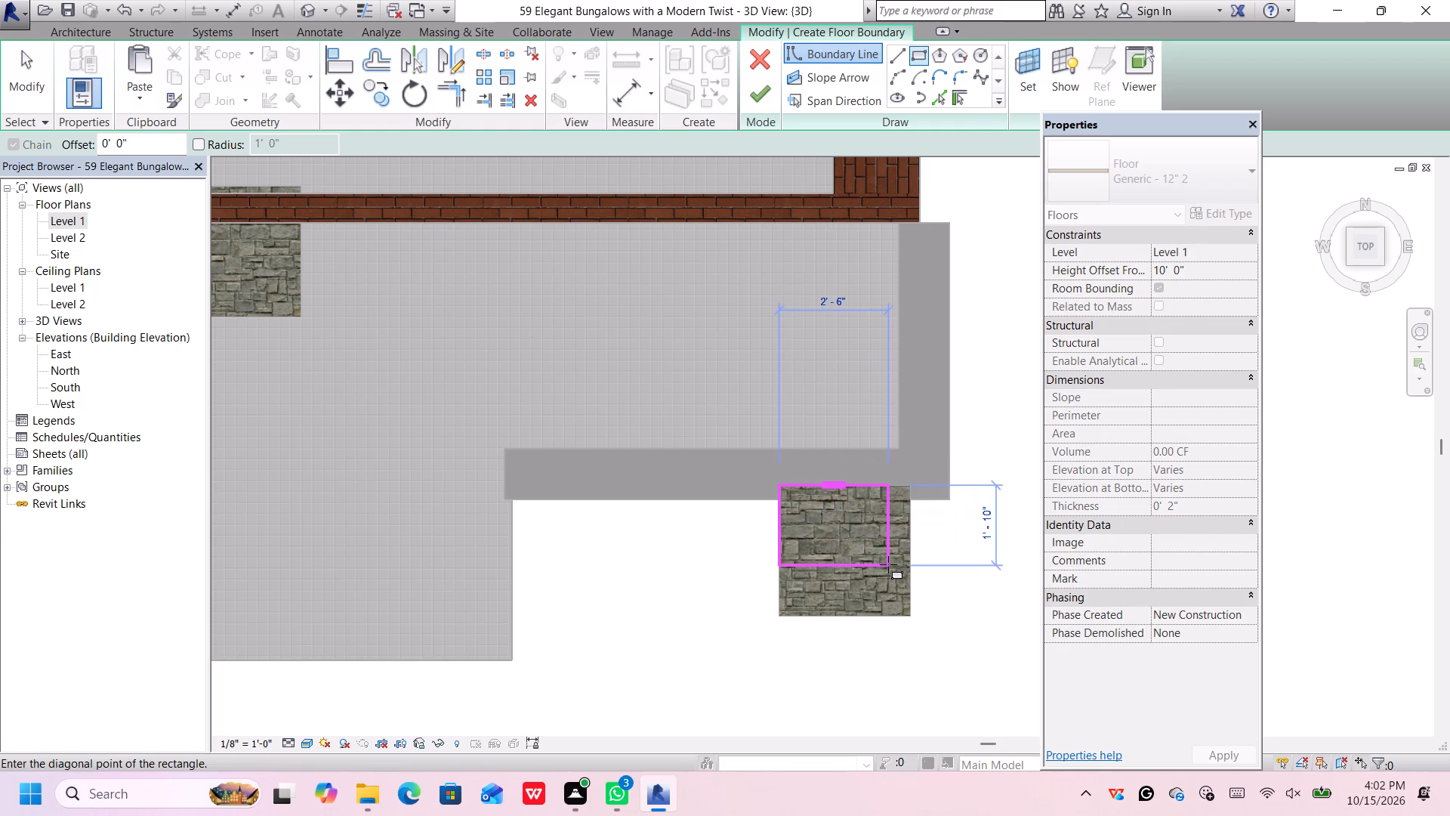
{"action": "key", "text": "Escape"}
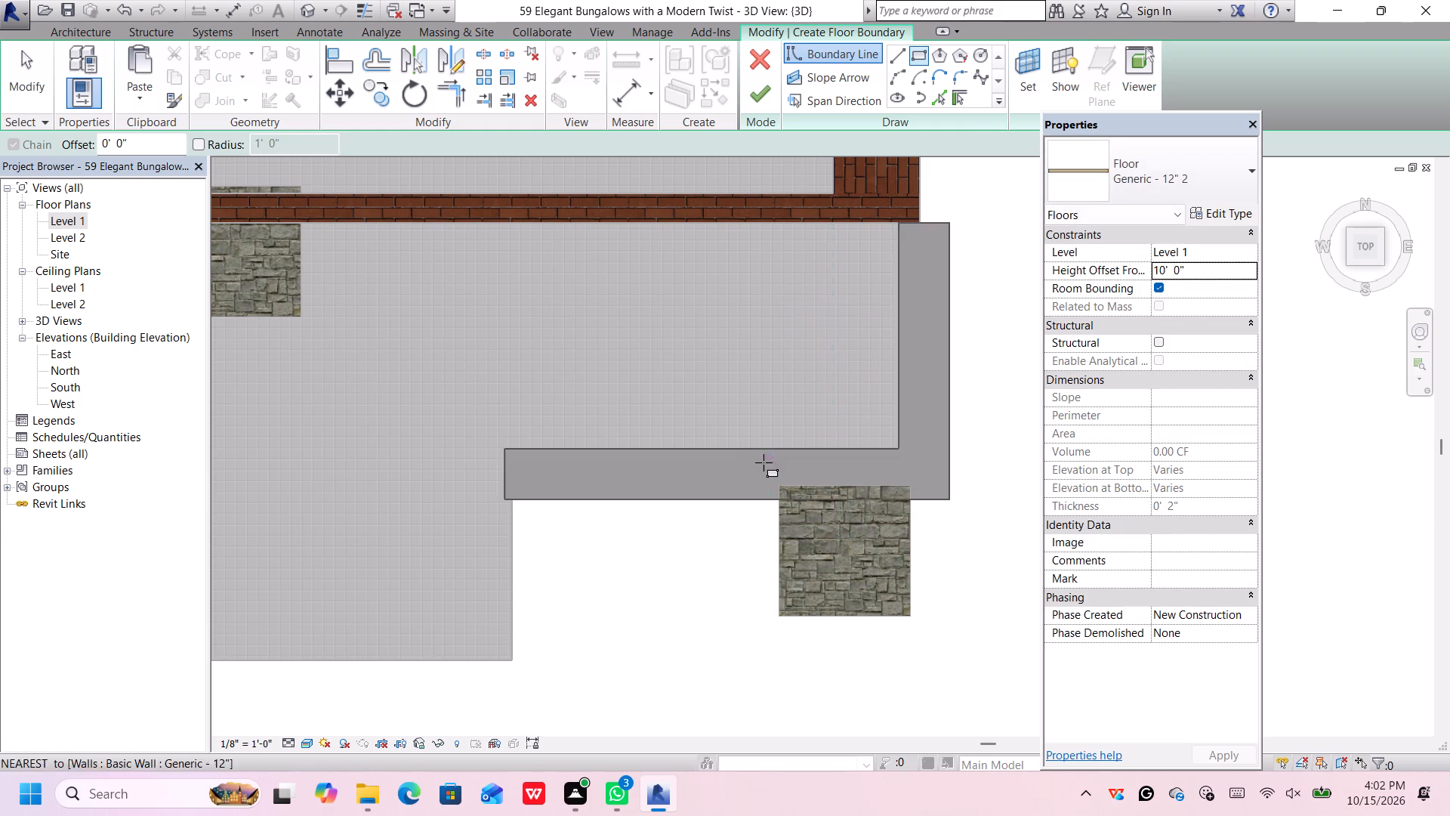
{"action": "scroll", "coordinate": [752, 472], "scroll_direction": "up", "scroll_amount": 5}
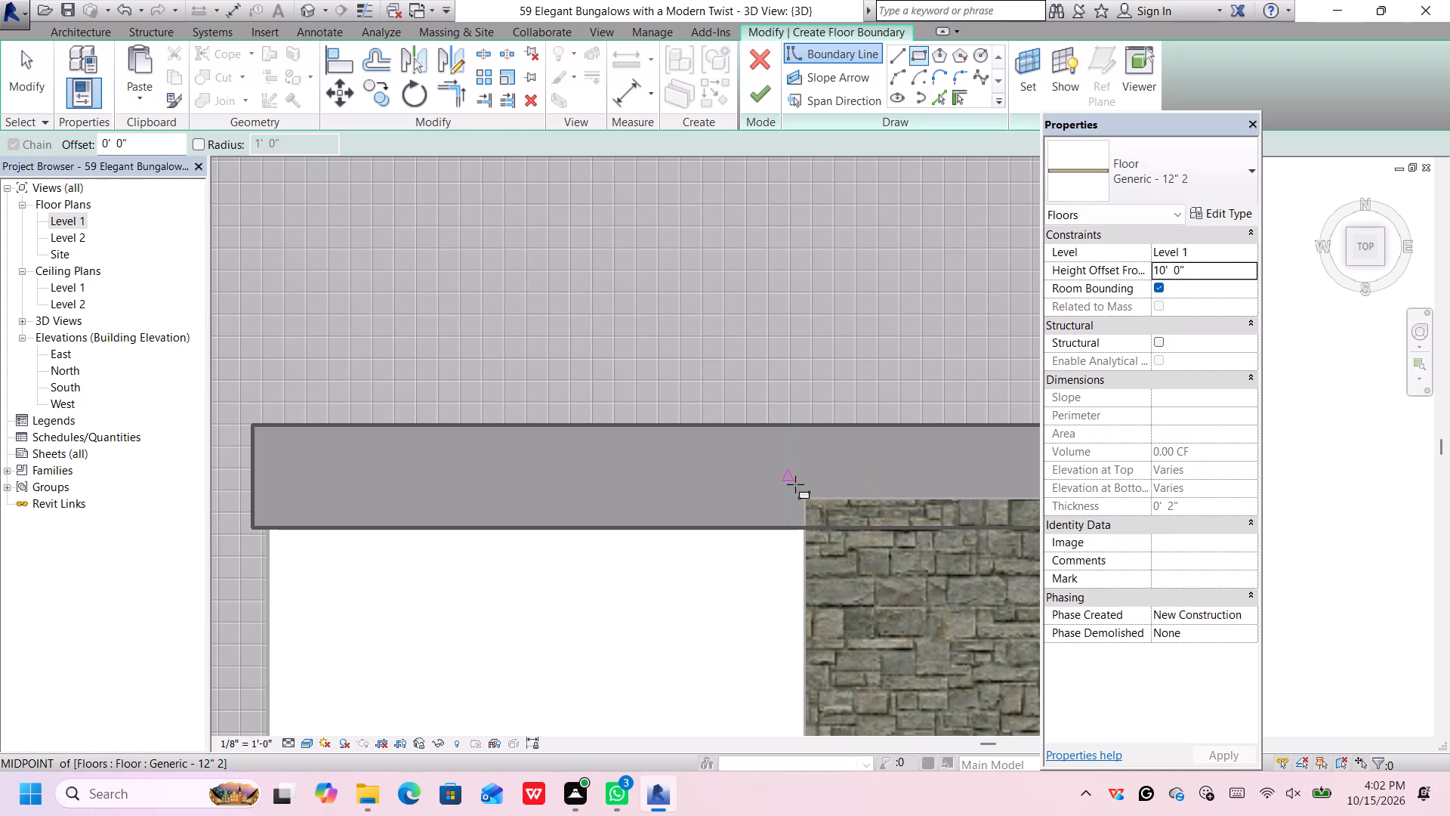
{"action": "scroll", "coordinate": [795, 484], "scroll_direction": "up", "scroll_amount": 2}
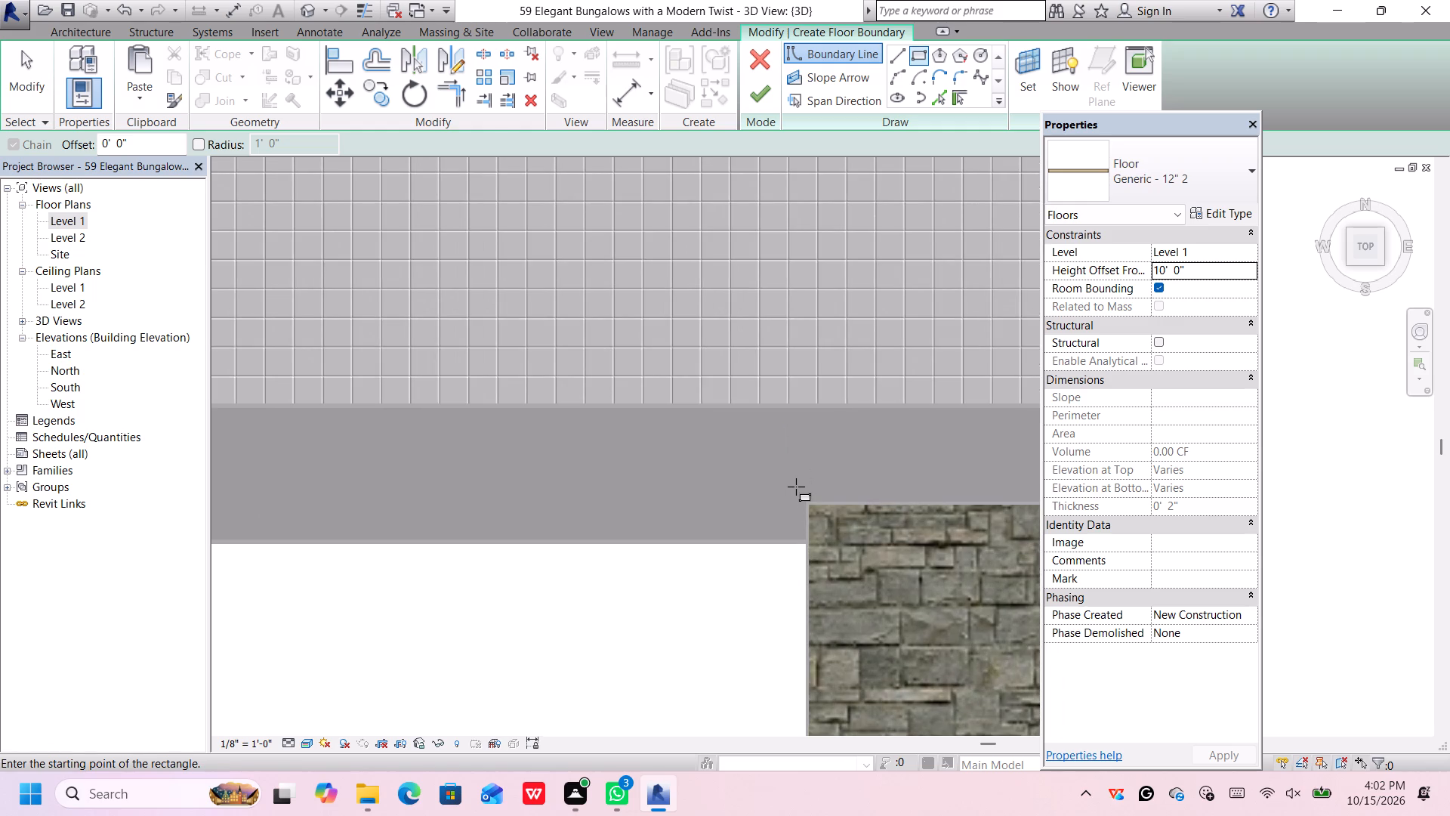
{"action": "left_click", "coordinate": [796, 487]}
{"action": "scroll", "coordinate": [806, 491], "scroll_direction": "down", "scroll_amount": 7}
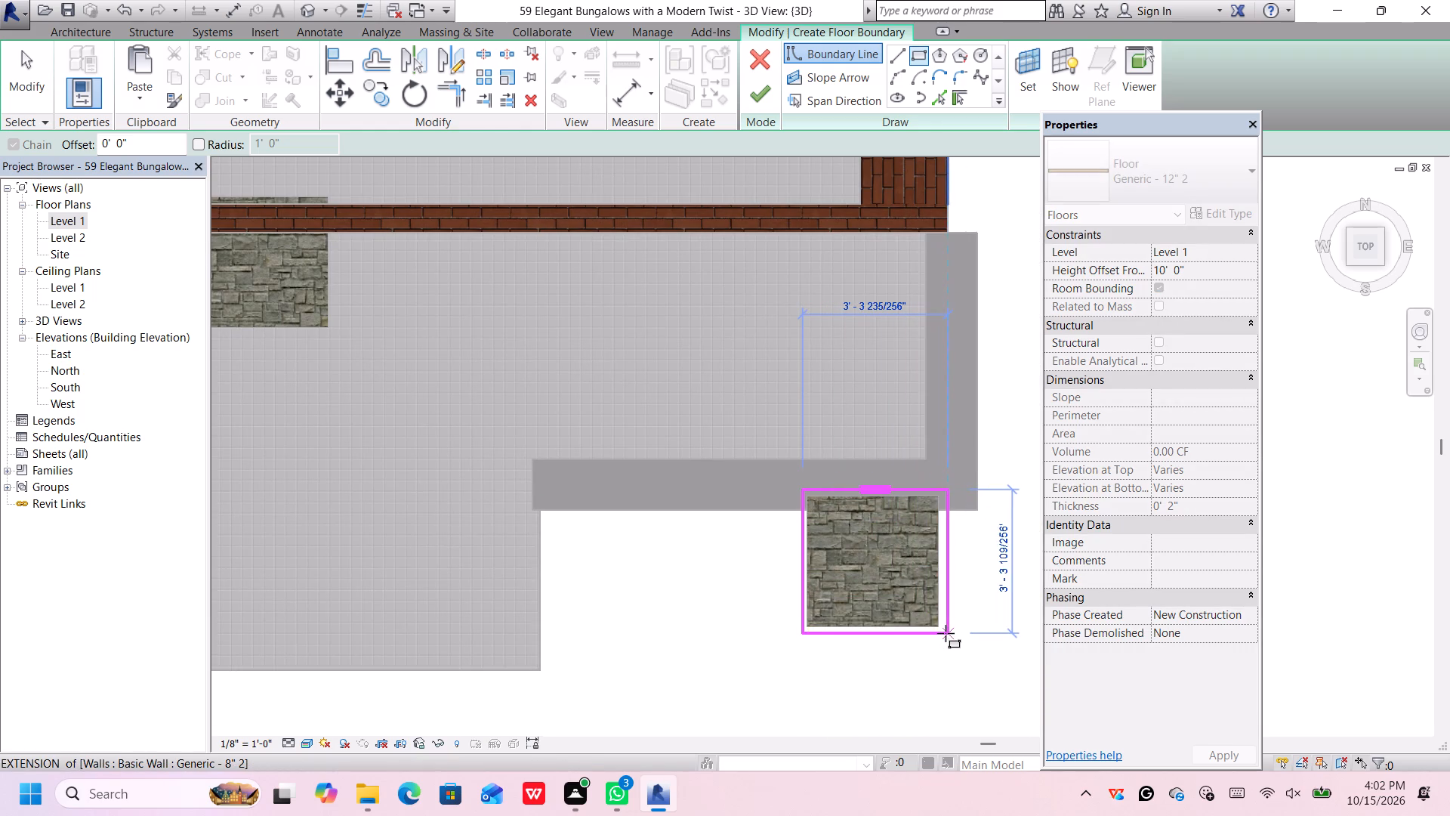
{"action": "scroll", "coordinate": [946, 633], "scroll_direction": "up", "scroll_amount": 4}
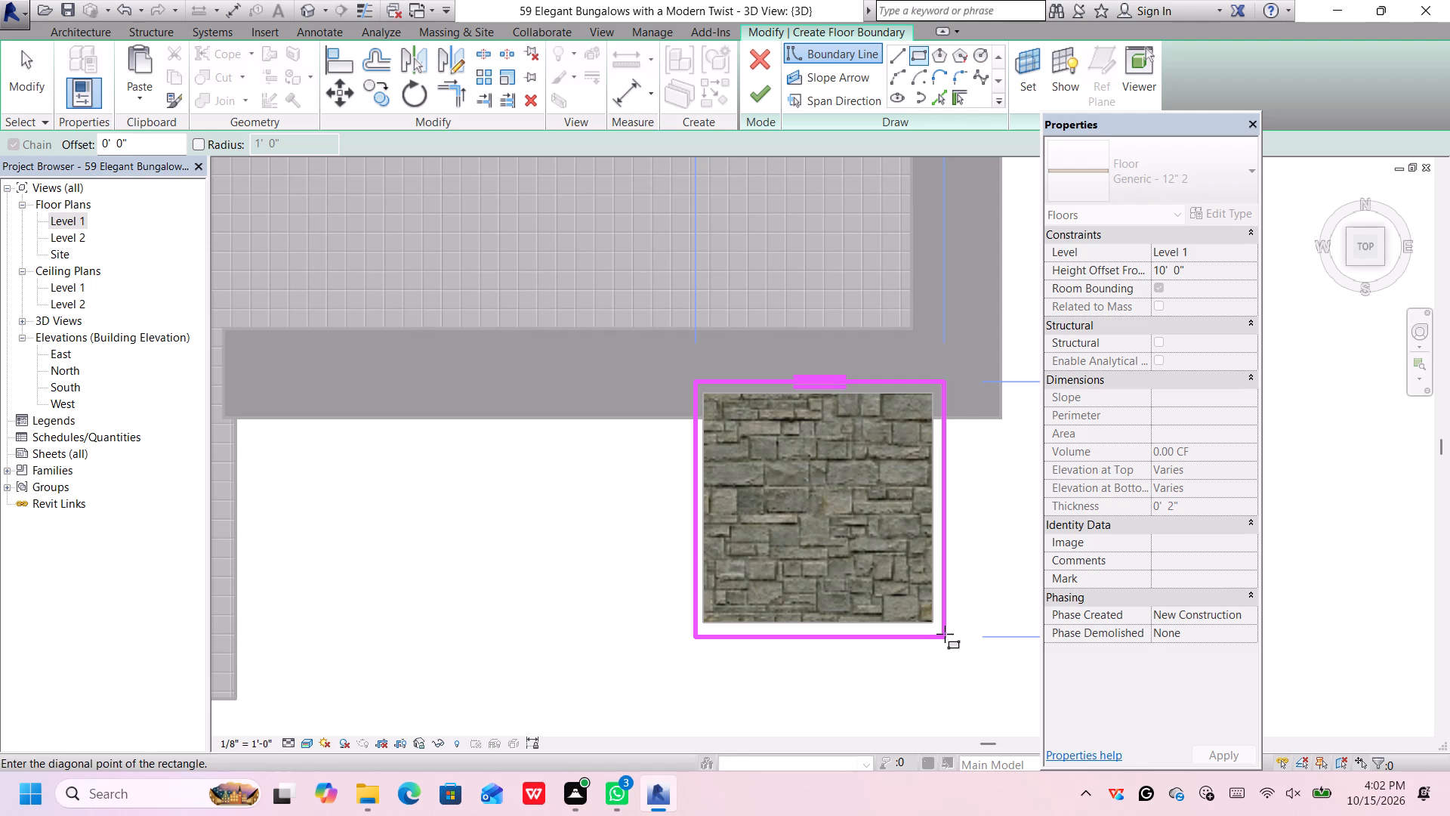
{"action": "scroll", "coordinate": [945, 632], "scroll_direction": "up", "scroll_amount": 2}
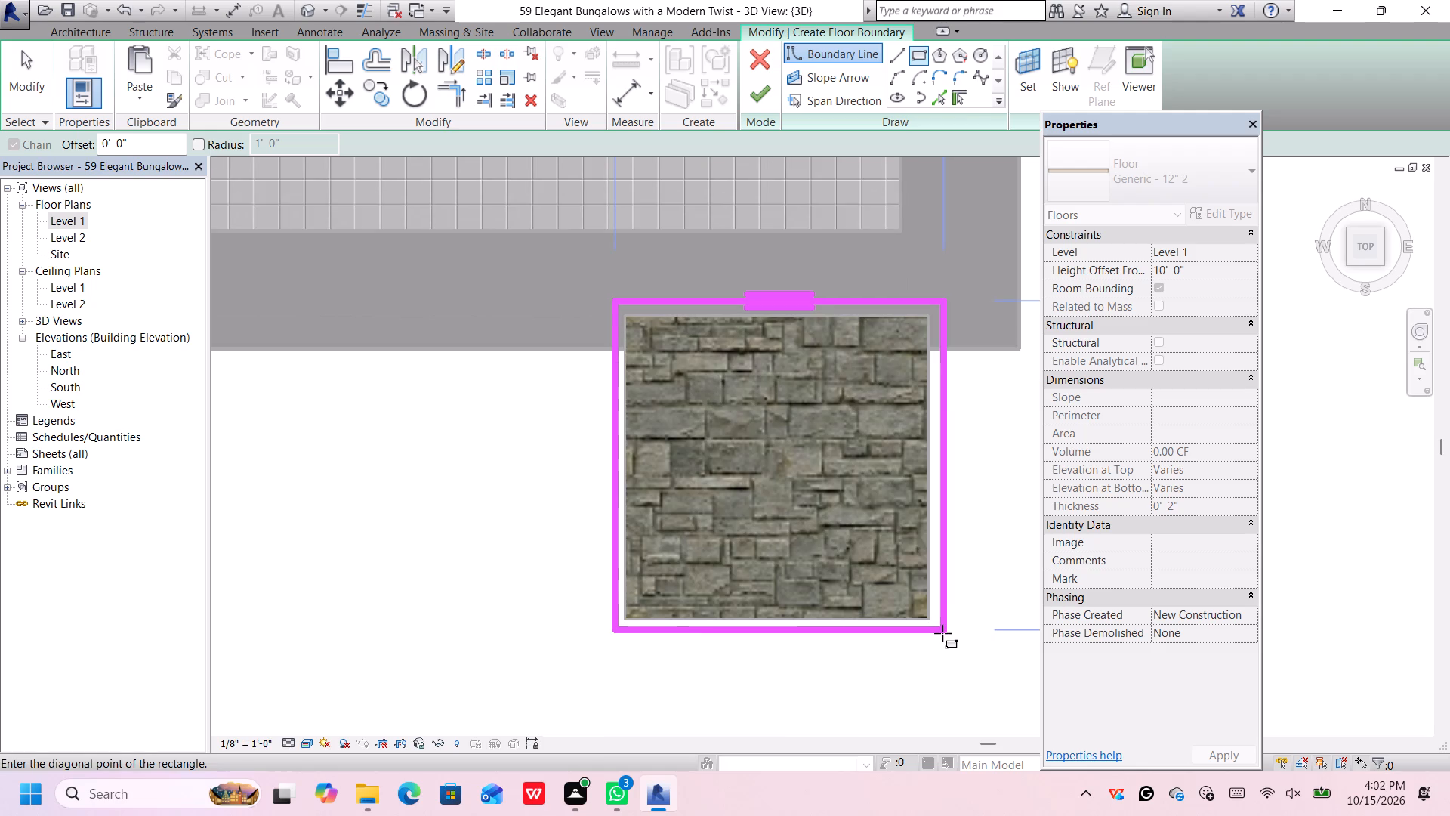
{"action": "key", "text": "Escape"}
Sketch a 3'-3" by 3'-3" rectangle slightly outside the porch-corner stone column's outline and finish the floor as its cap.
{"action": "scroll", "coordinate": [787, 481], "scroll_direction": "up", "scroll_amount": 1}
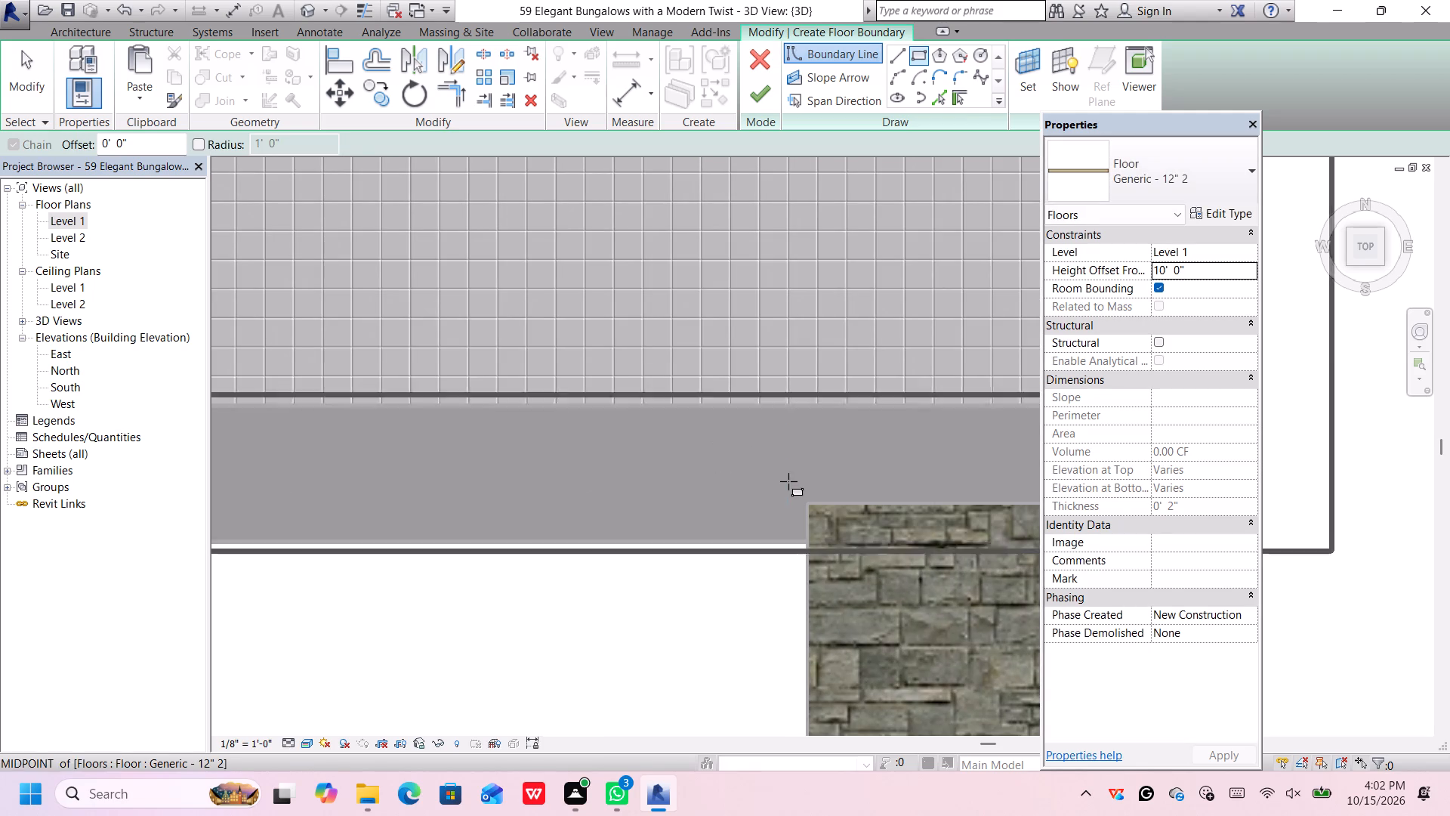
{"action": "scroll", "coordinate": [788, 481], "scroll_direction": "up", "scroll_amount": 2}
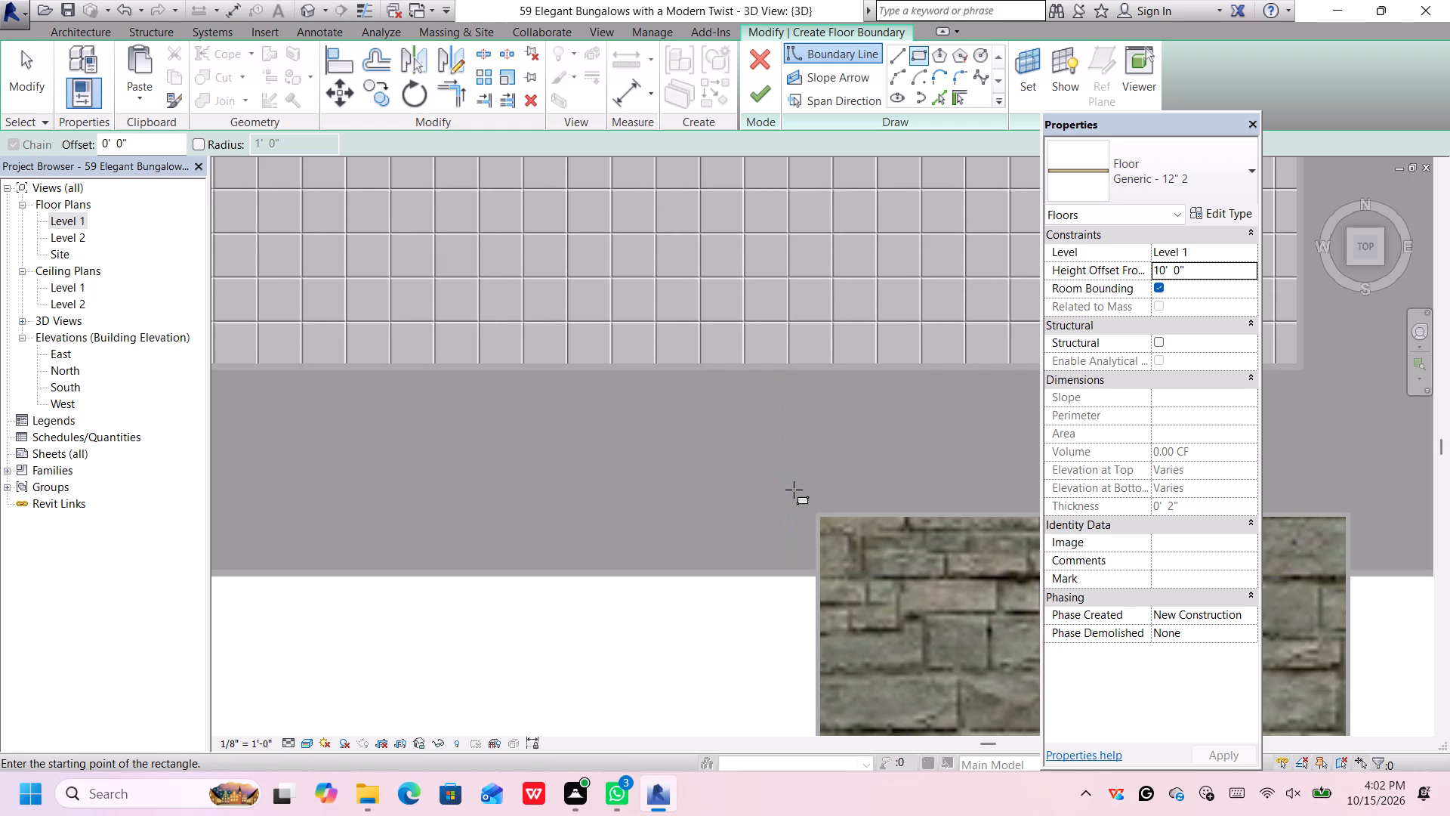
{"action": "left_click", "coordinate": [797, 495]}
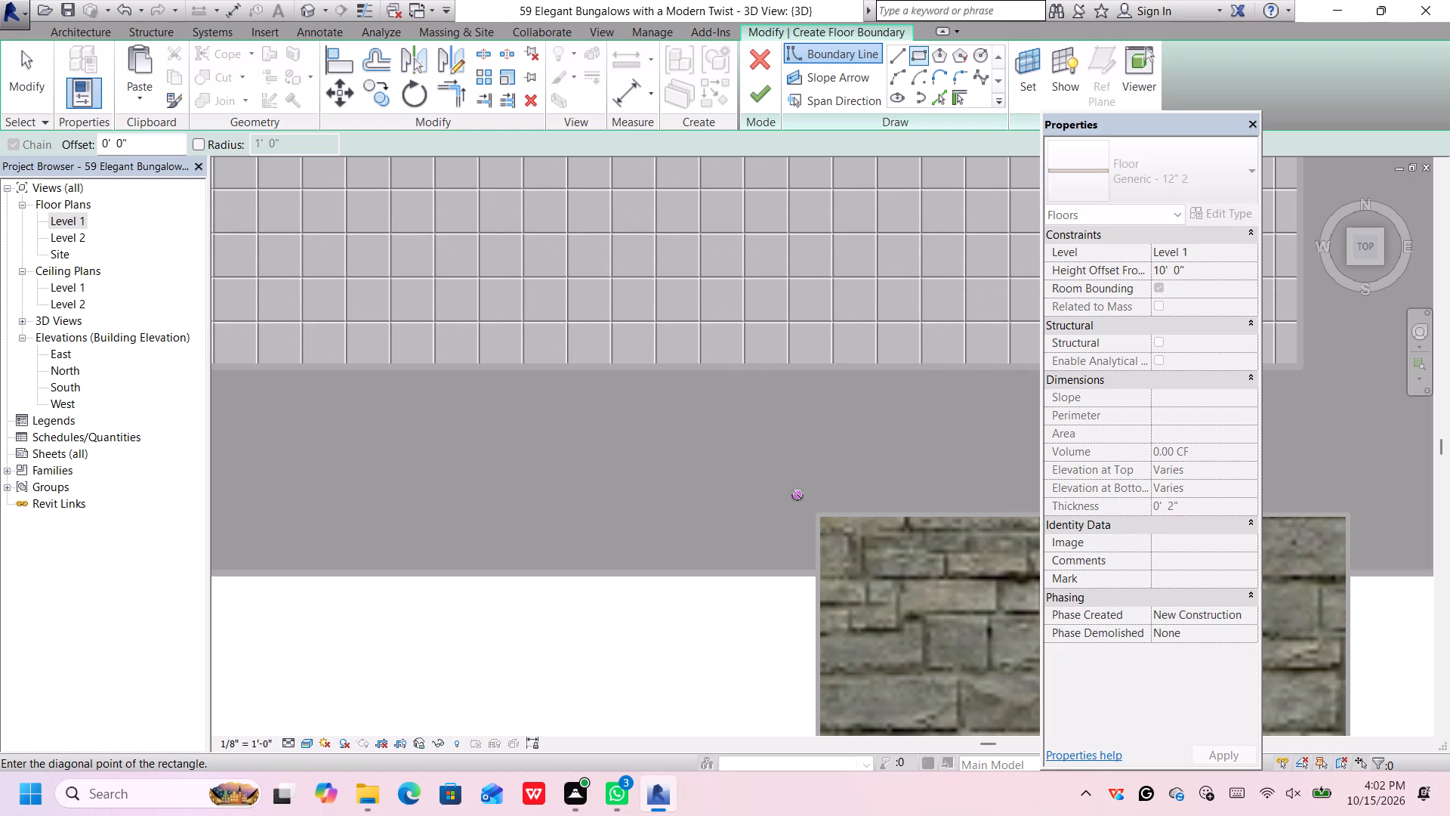
{"action": "scroll", "coordinate": [800, 496], "scroll_direction": "down", "scroll_amount": 11}
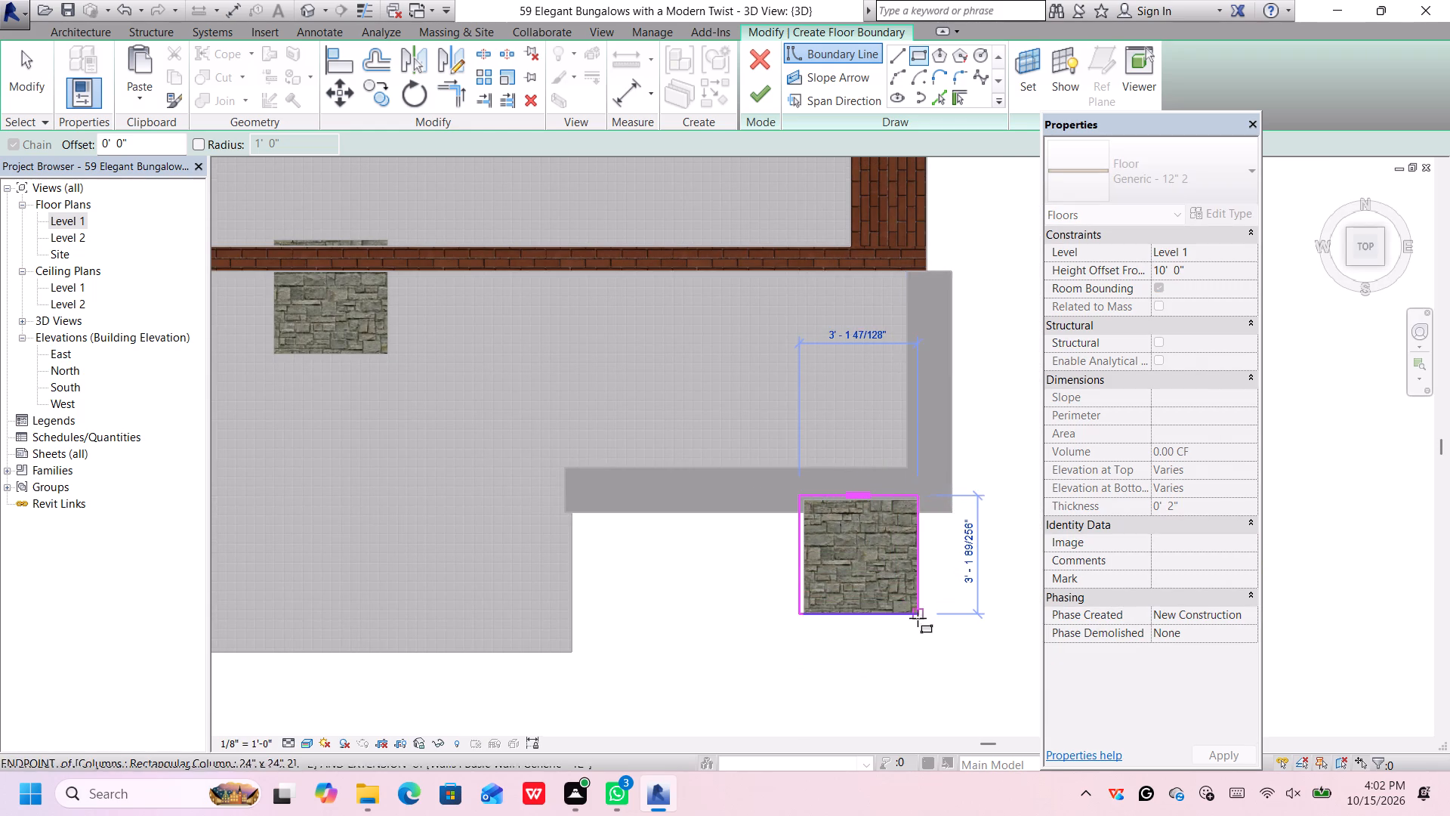
{"action": "scroll", "coordinate": [921, 622], "scroll_direction": "up", "scroll_amount": 3}
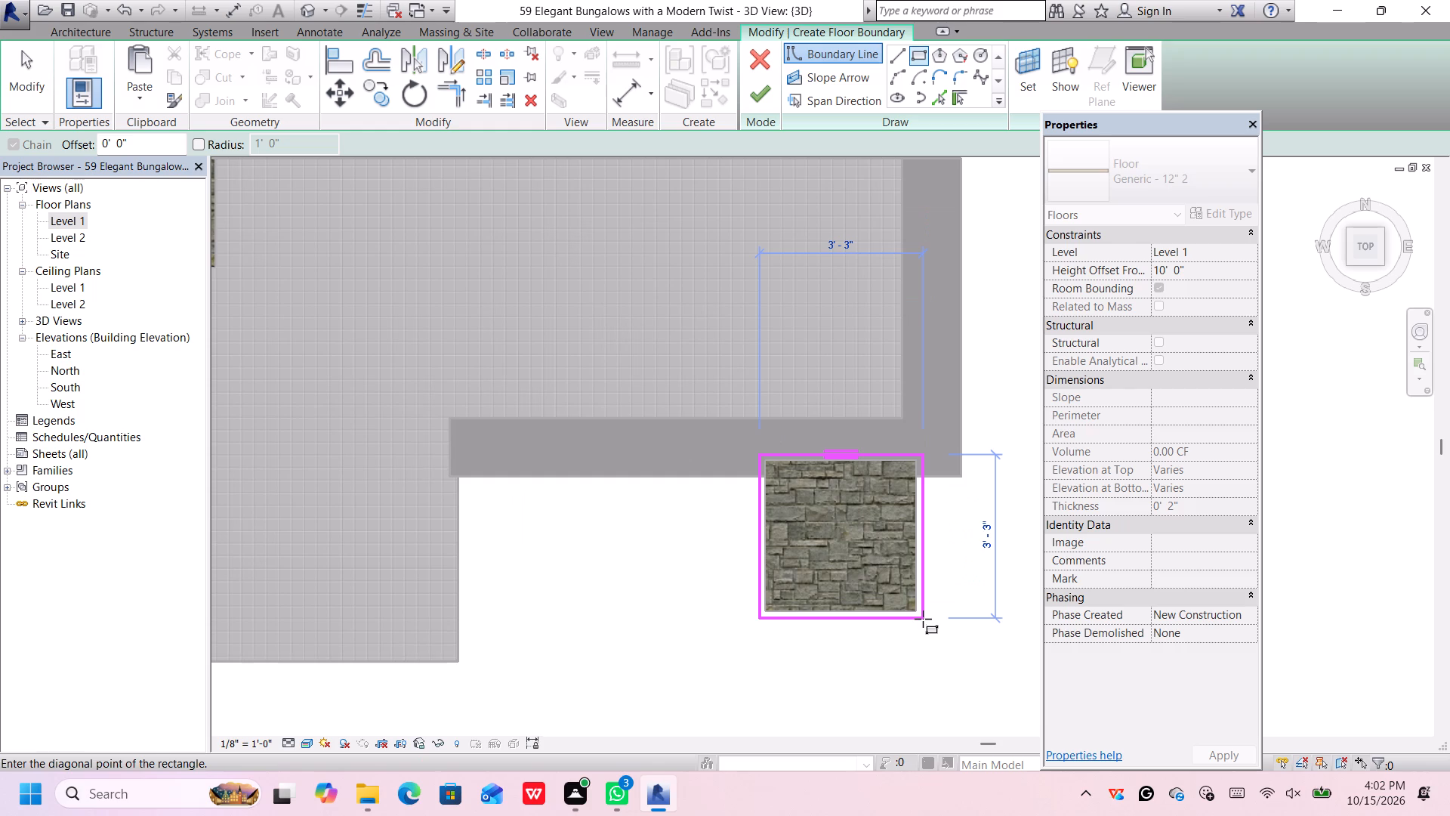
{"action": "left_click", "coordinate": [923, 619]}
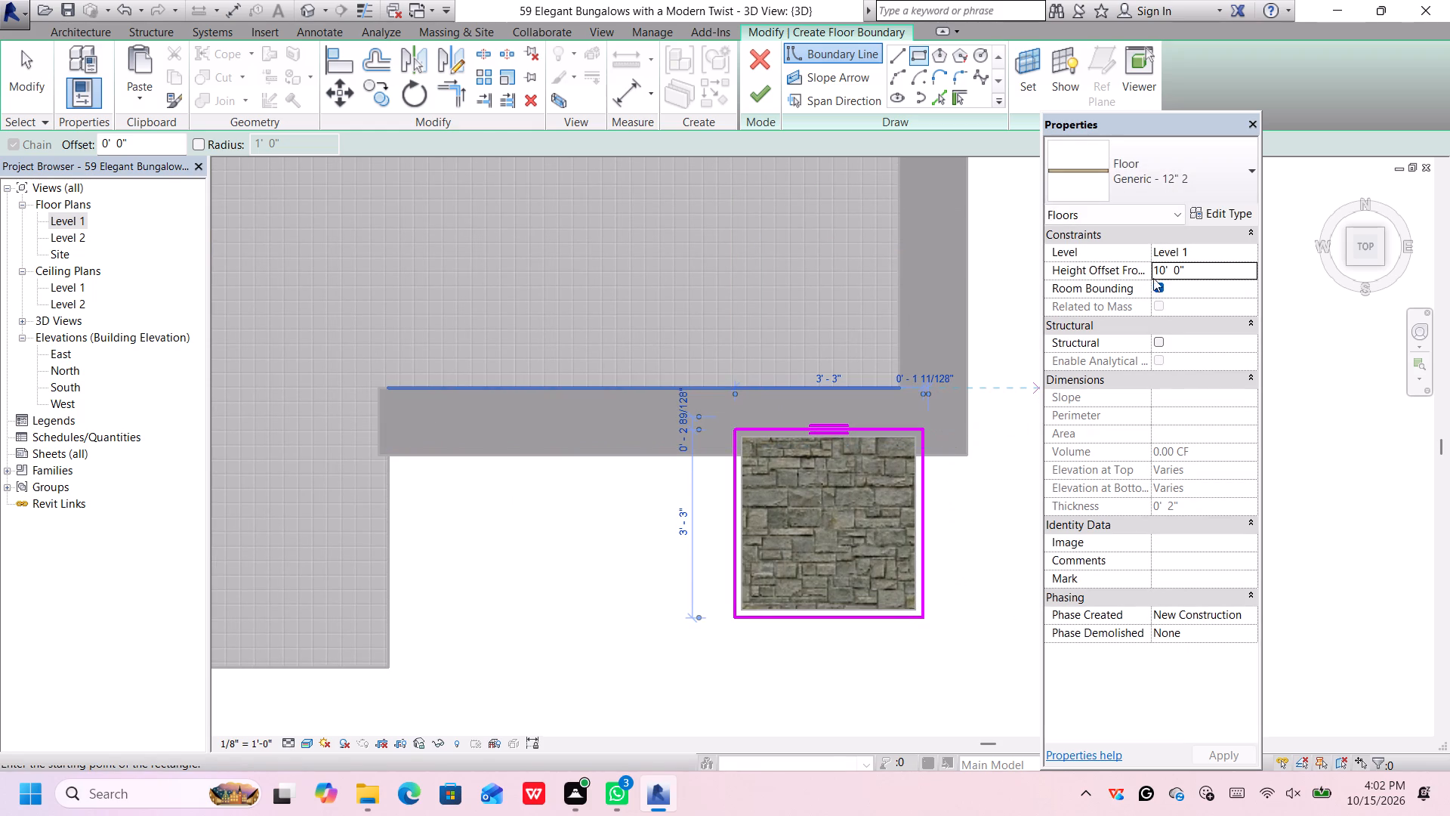
{"action": "left_click", "coordinate": [765, 89]}
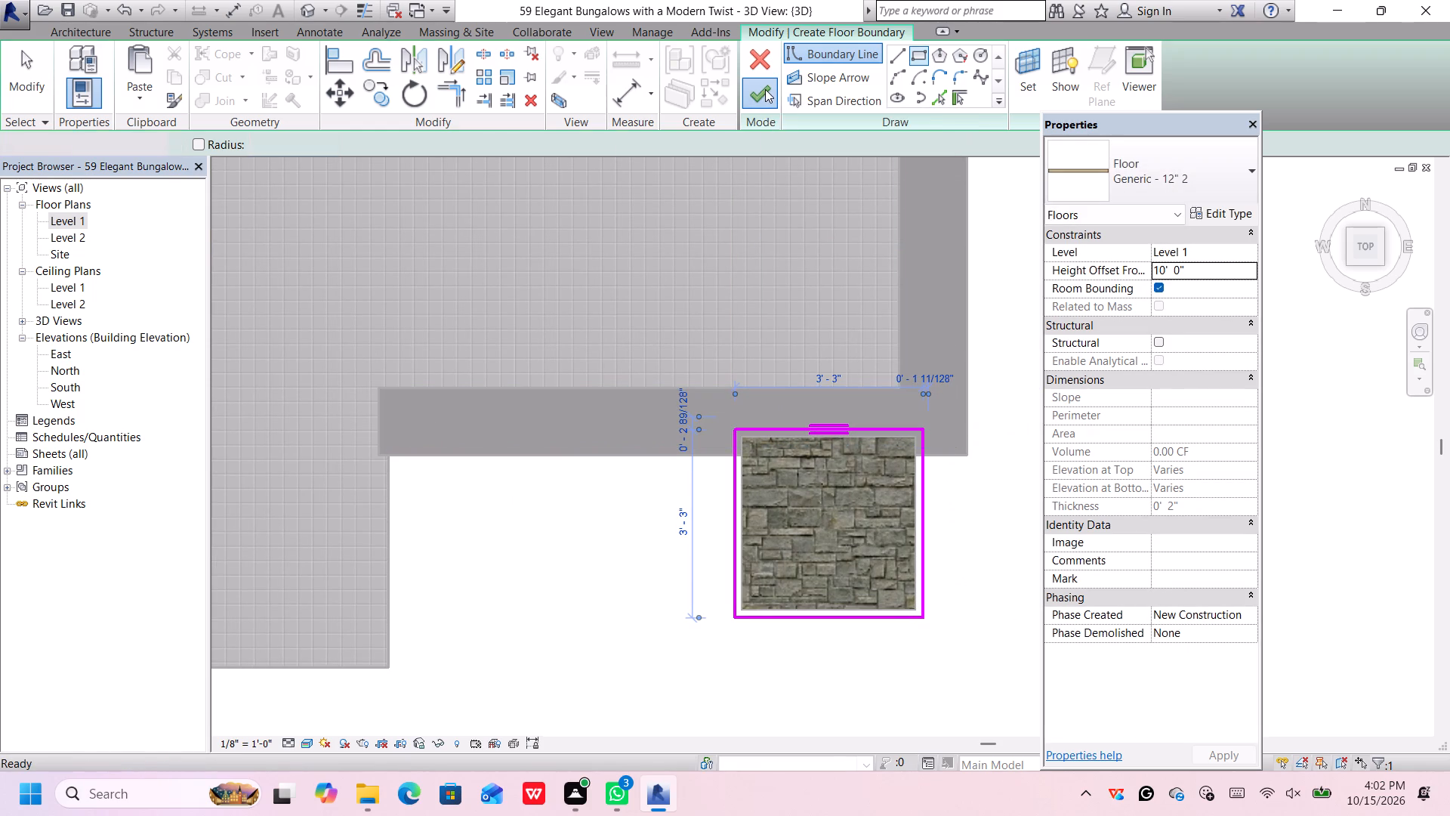
Set the column cap floor's height offset from Level 1 to 10' 2".
{"action": "left_click", "coordinate": [1349, 265]}
{"action": "scroll", "coordinate": [996, 320], "scroll_direction": "down", "scroll_amount": 2}
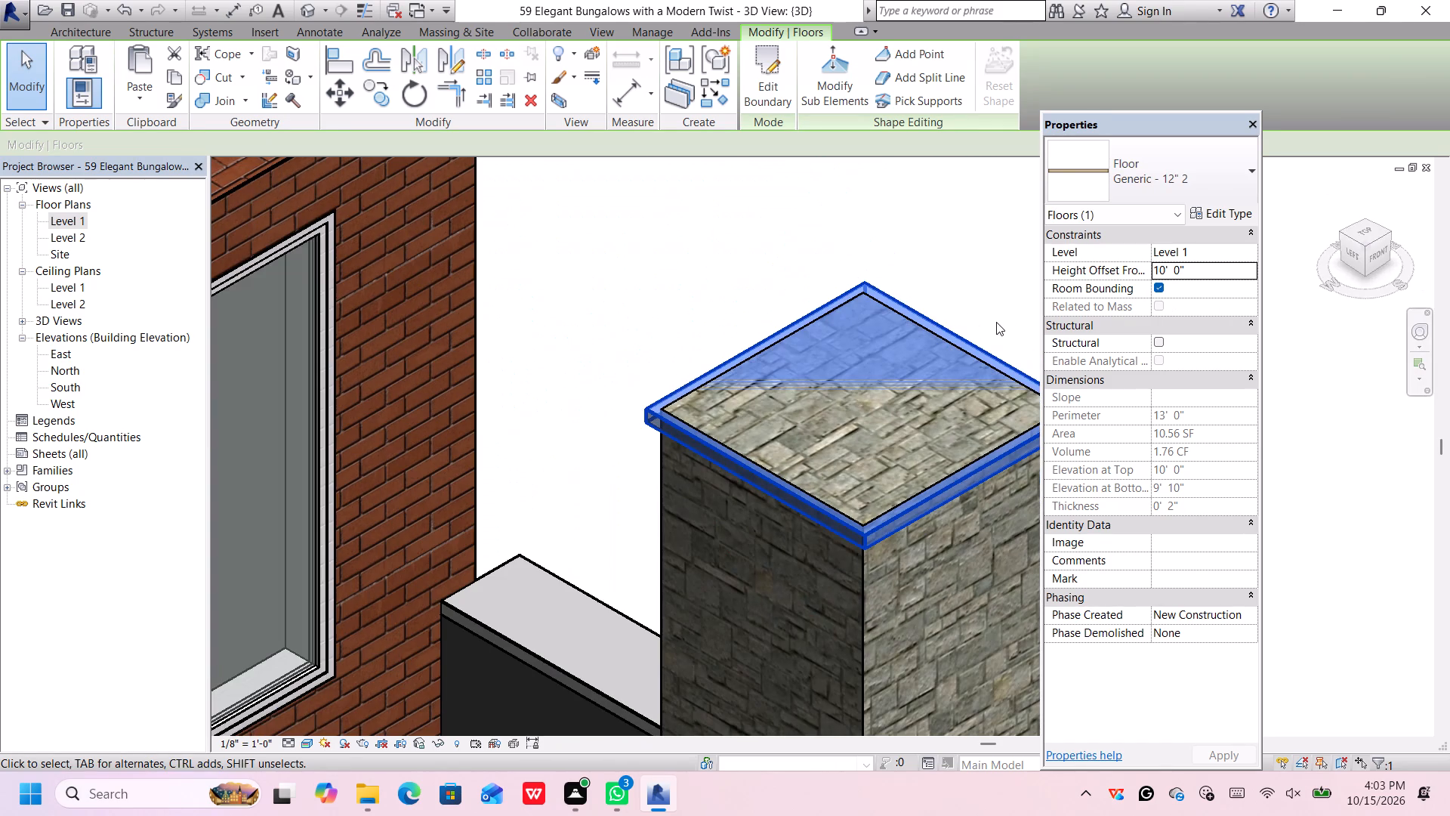
{"action": "left_click", "coordinate": [1179, 269]}
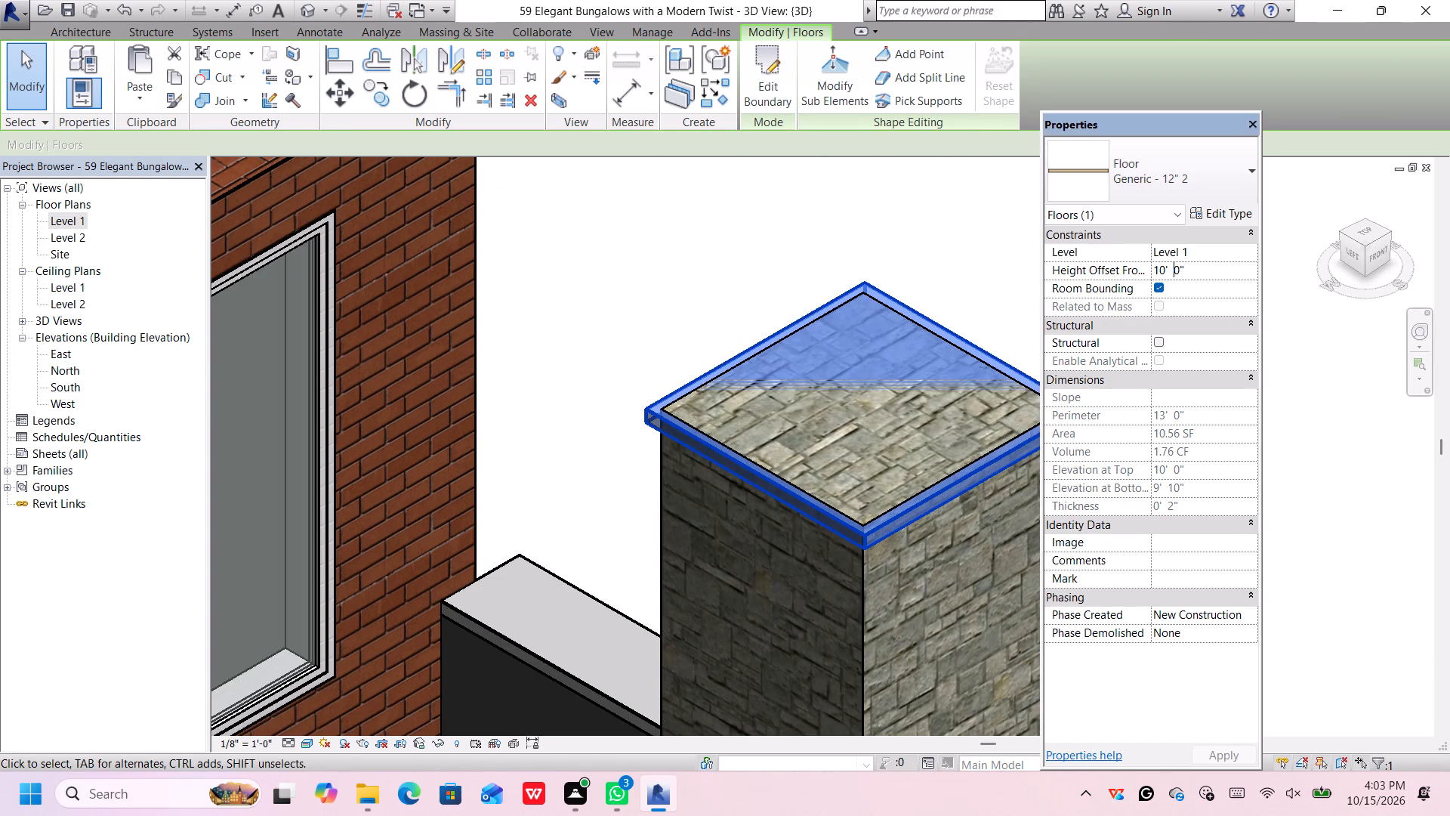
{"action": "left_click", "coordinate": [1179, 269]}
{"action": "key", "text": "BackSpace"}
{"action": "type", "text": "2'"}
{"action": "key", "text": "Return"}
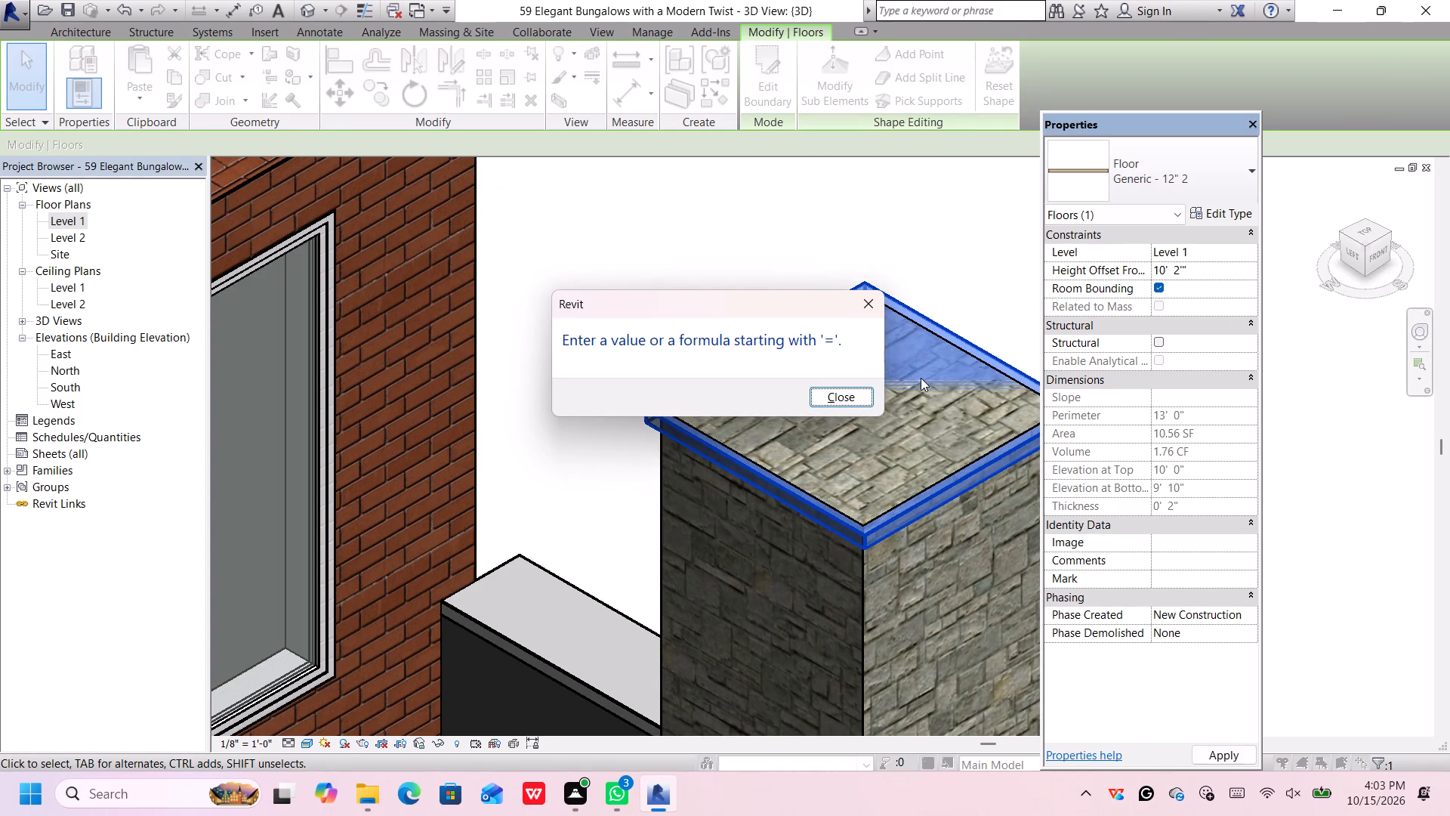
{"action": "left_click", "coordinate": [867, 394]}
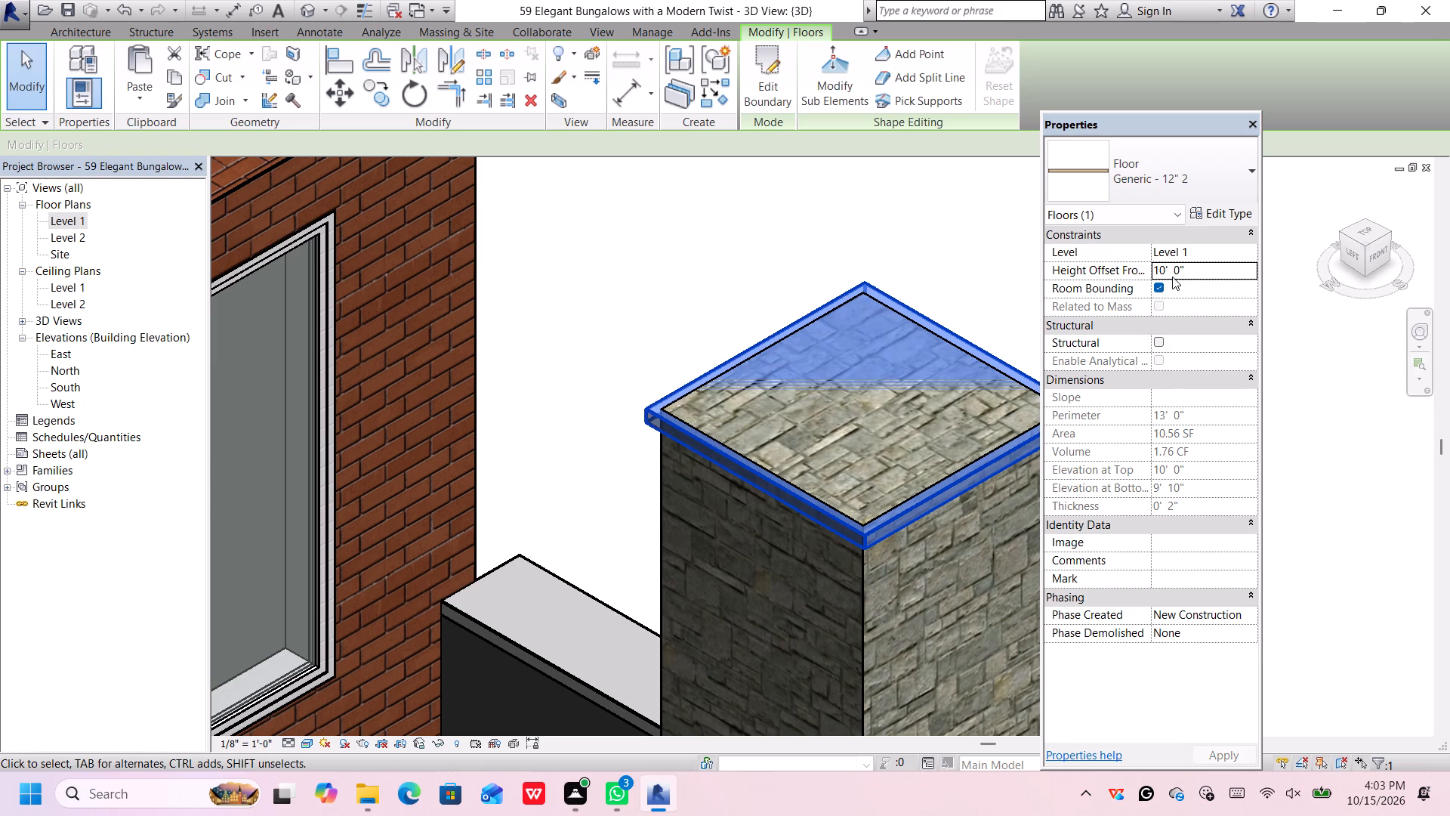
{"action": "left_click", "coordinate": [1178, 271]}
{"action": "left_click", "coordinate": [1178, 271]}
{"action": "key", "text": "BackSpace"}
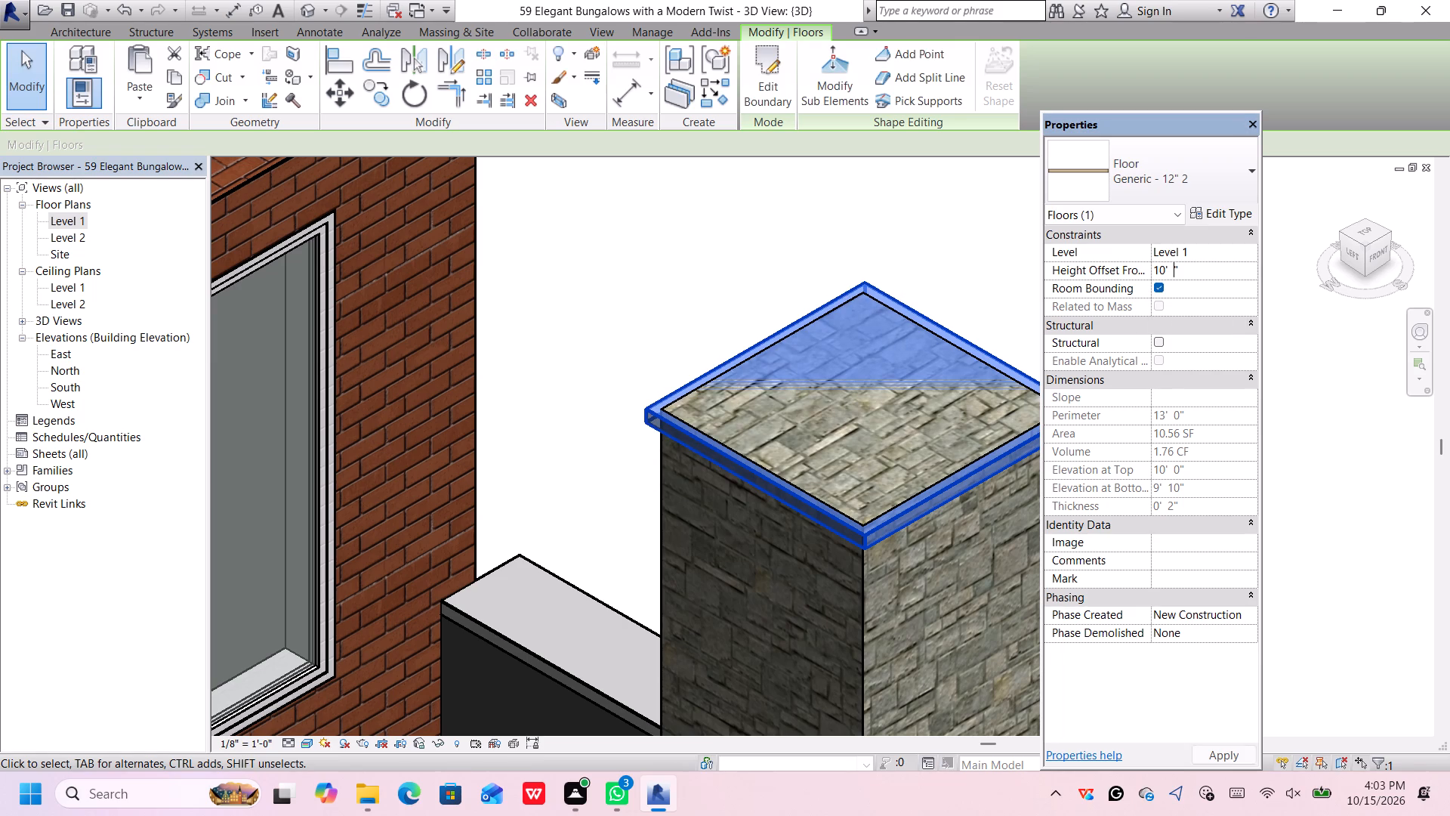
{"action": "key", "text": "2"}
{"action": "key", "text": "Return"}
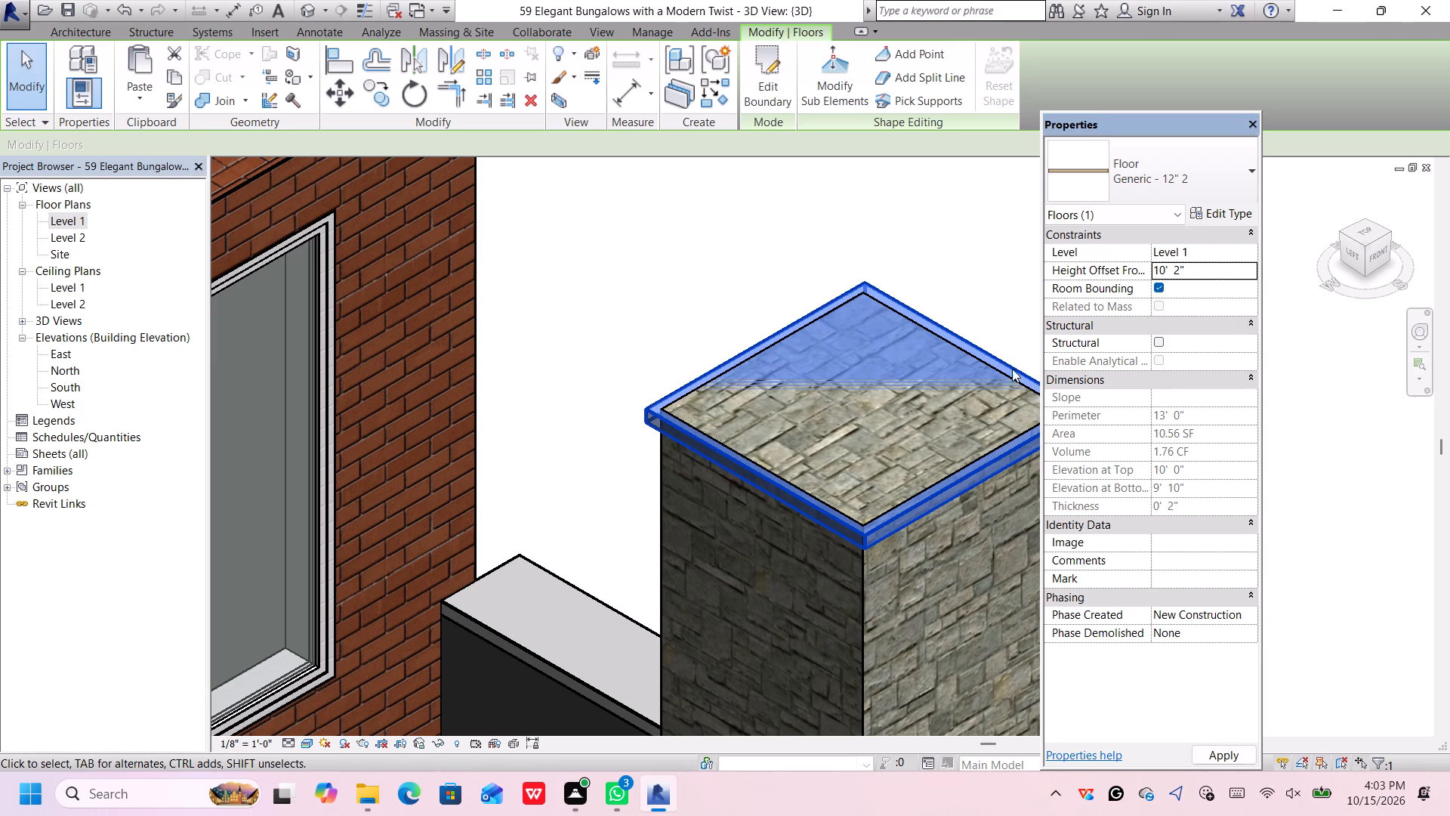
Examine the capped porch-corner column and the bungalow's front facade from several angles.
{"action": "scroll", "coordinate": [984, 373], "scroll_direction": "down", "scroll_amount": 11}
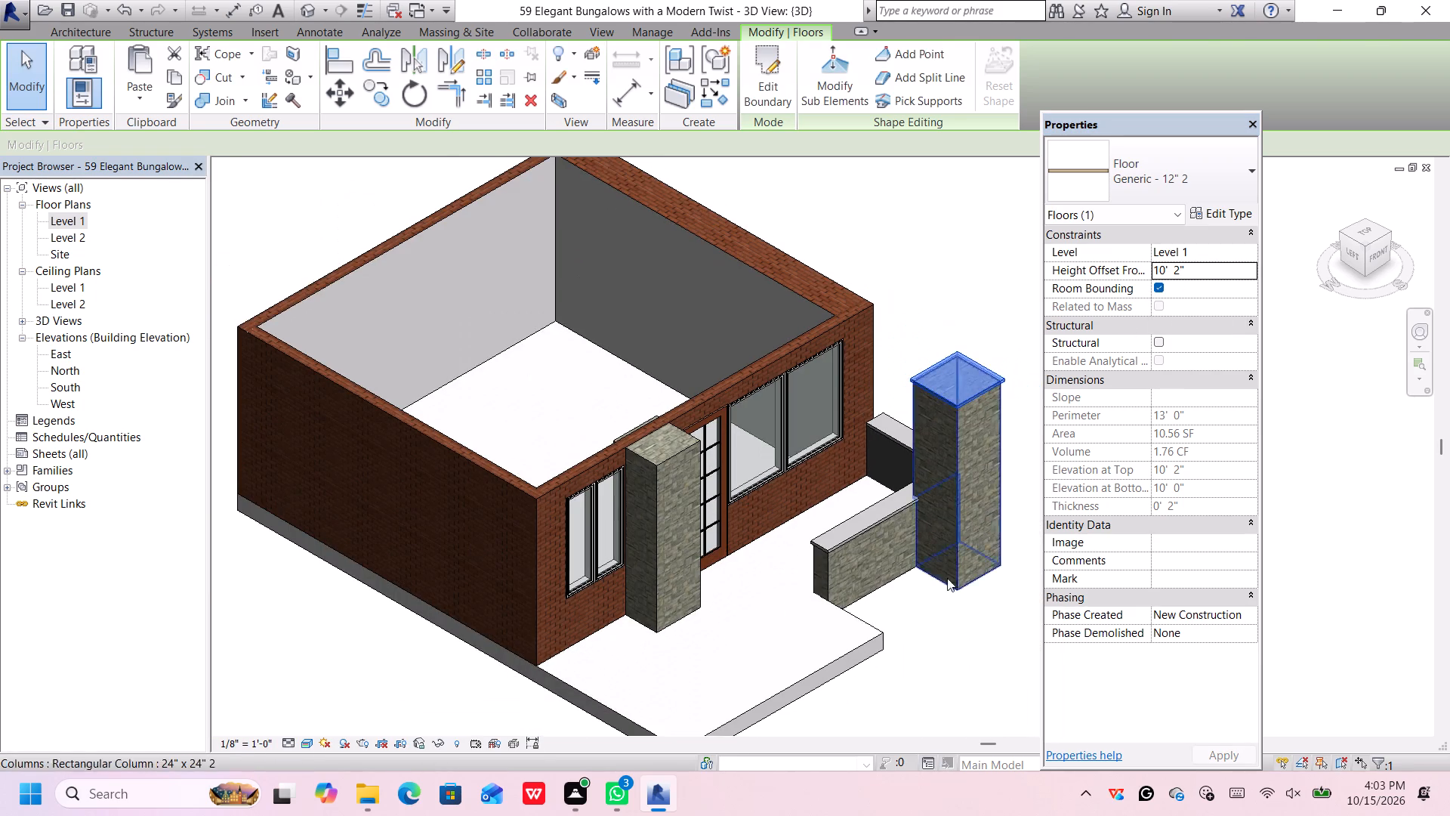
{"action": "left_click", "coordinate": [959, 651]}
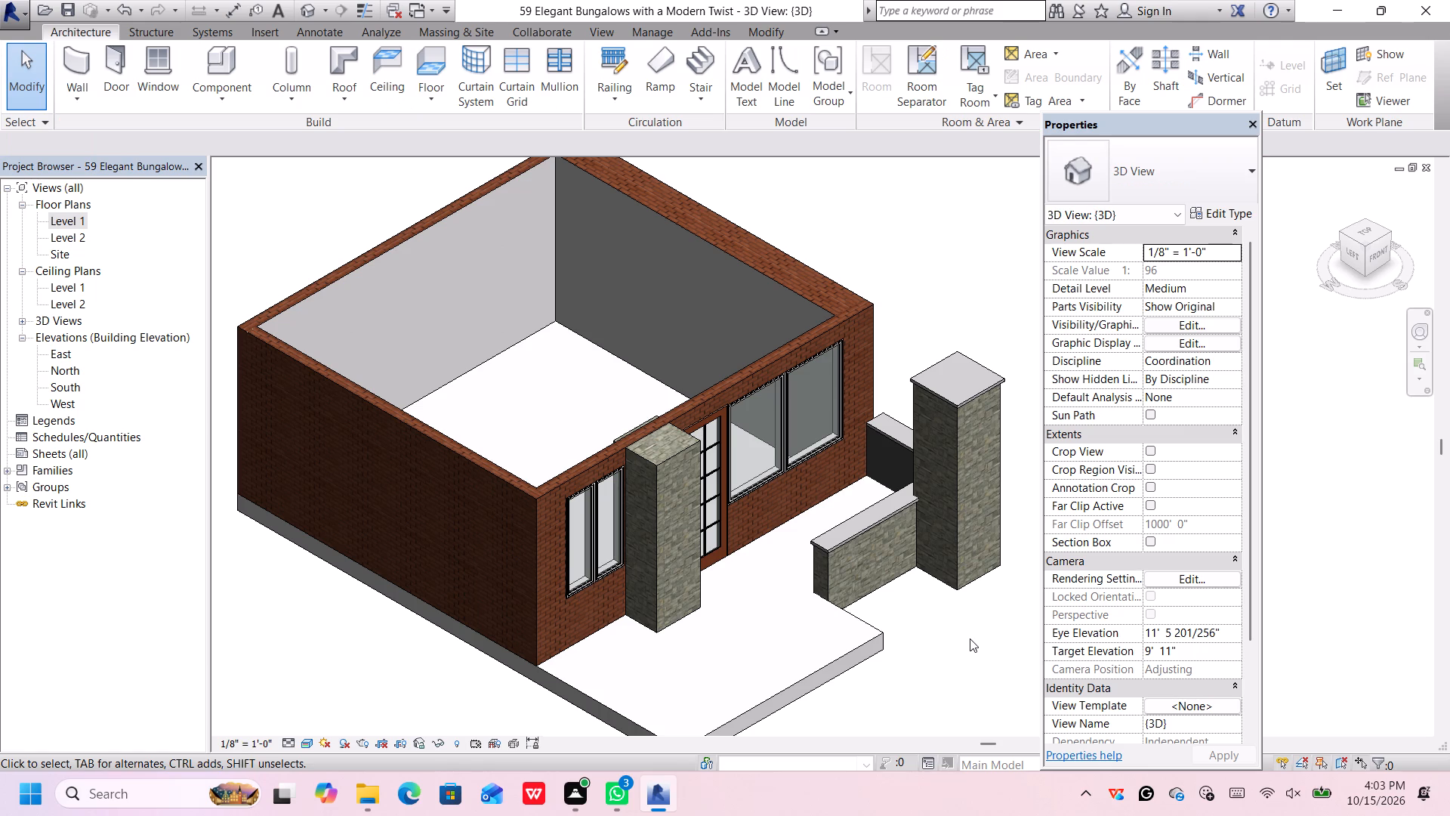
{"action": "middle_click_drag", "start_coordinate": [969, 639], "coordinate": [944, 616], "text": "shift"}
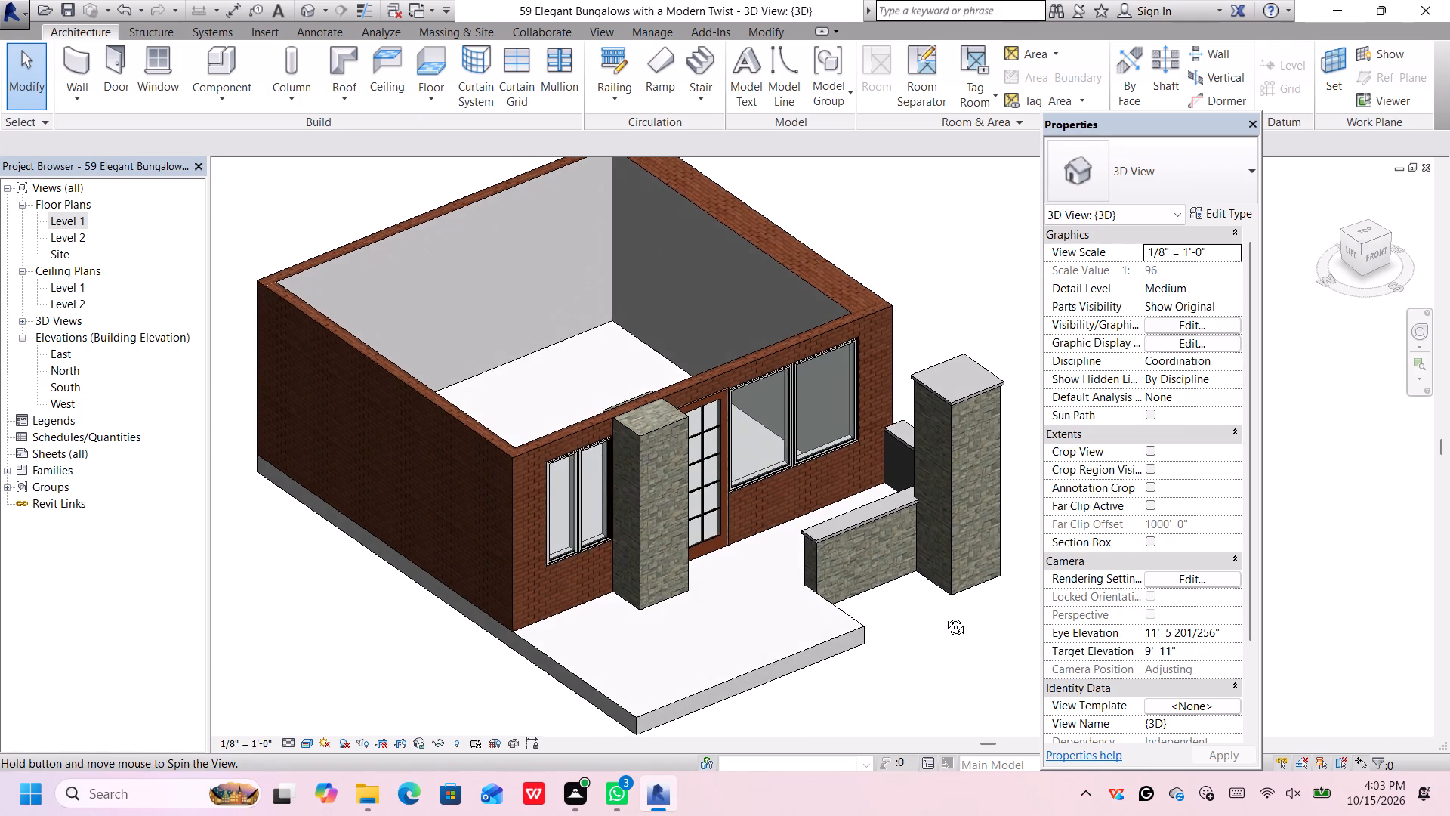
{"action": "middle_click_drag", "start_coordinate": [944, 616], "coordinate": [944, 609], "text": "shift"}
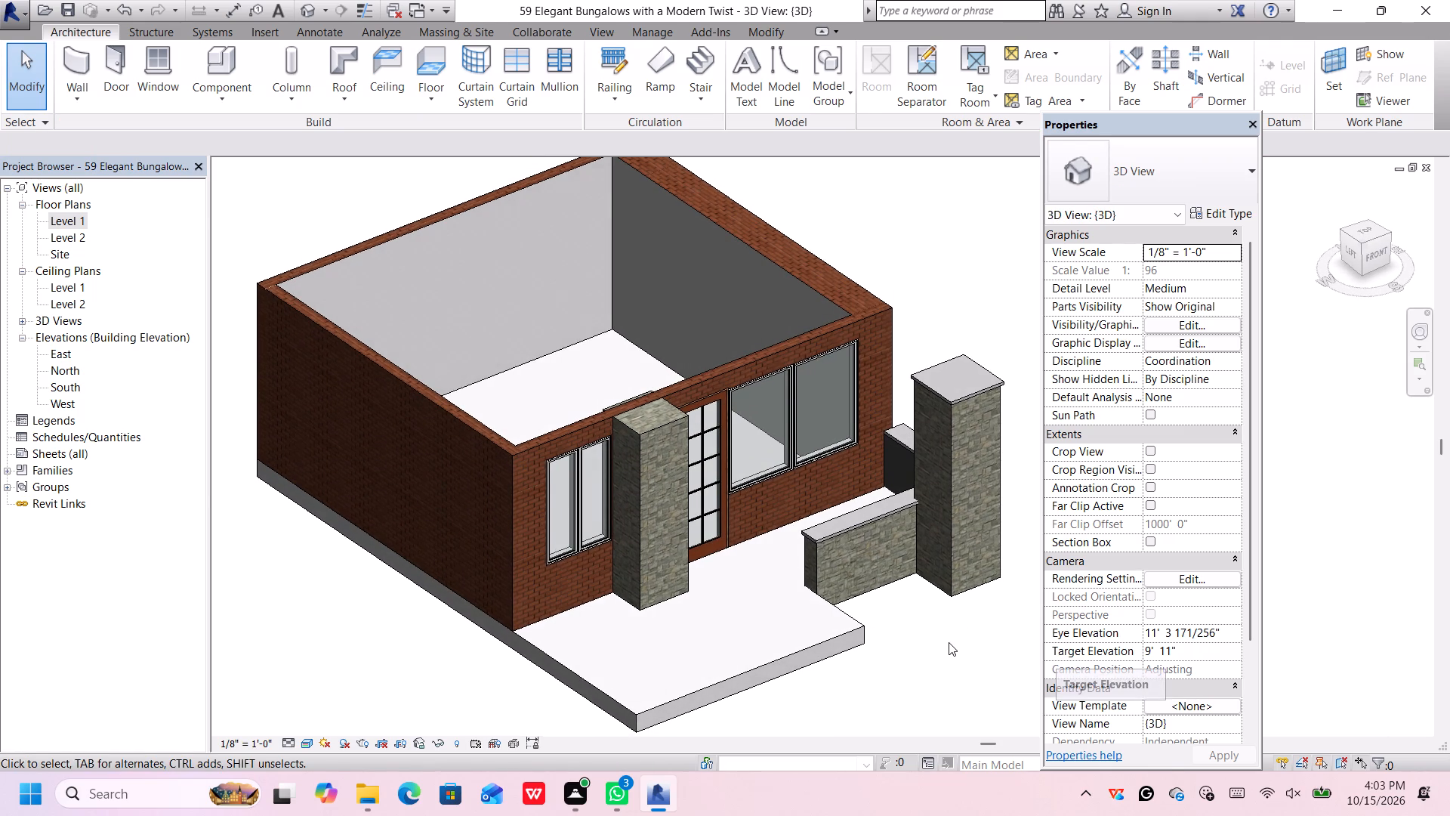
{"action": "scroll", "coordinate": [949, 642], "scroll_direction": "up", "scroll_amount": 1}
{"action": "middle_click_drag", "start_coordinate": [949, 646], "coordinate": [912, 546]}
{"action": "middle_click", "coordinate": [911, 544], "text": "shift"}
{"action": "middle_click", "coordinate": [911, 541], "text": "shift"}
{"action": "middle_click", "coordinate": [911, 540], "text": "shift"}
{"action": "middle_click_drag", "start_coordinate": [911, 539], "coordinate": [909, 538], "text": "shift"}
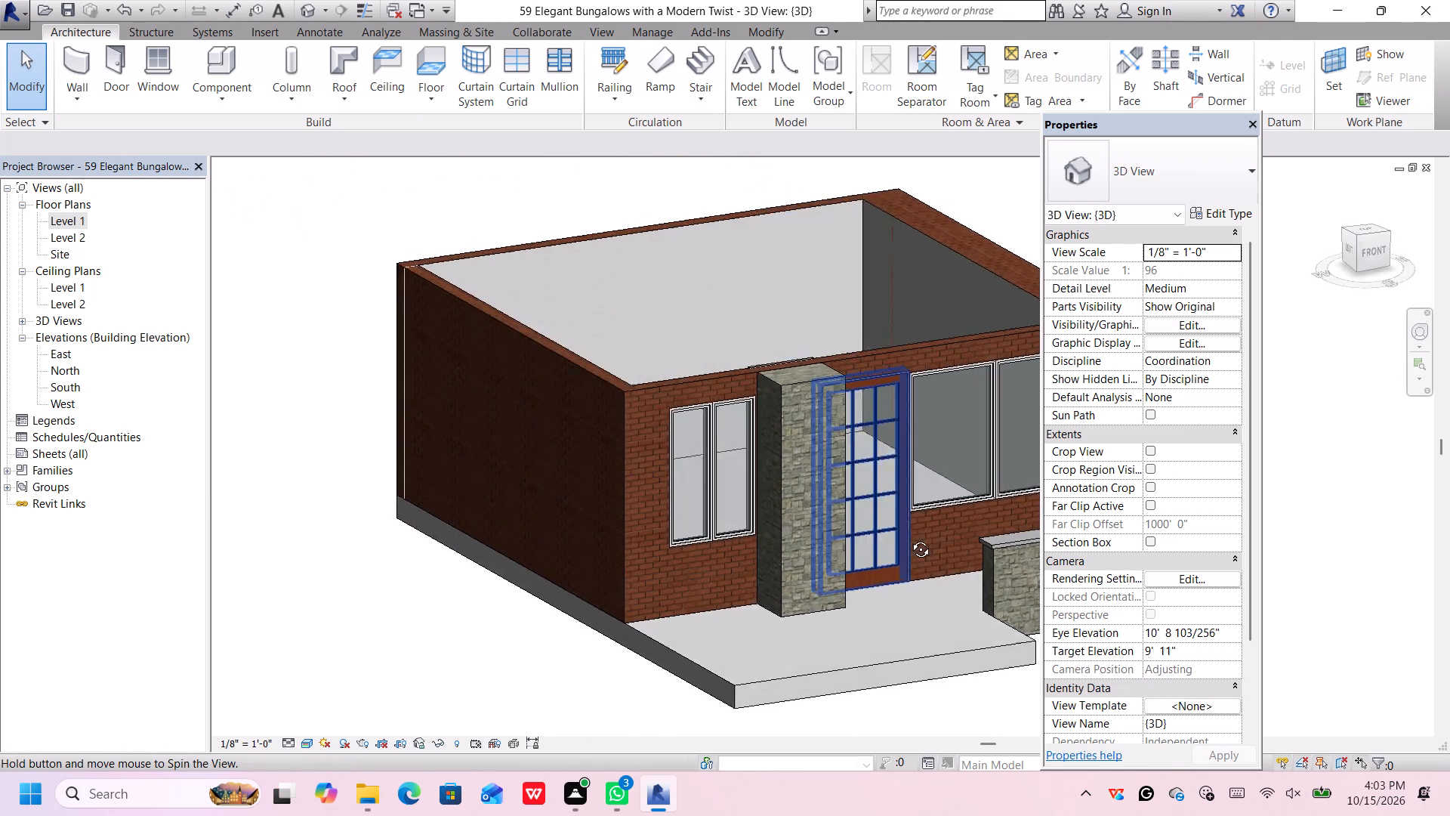
{"action": "middle_click_drag", "start_coordinate": [909, 538], "coordinate": [725, 262], "text": "shift"}
{"action": "middle_click", "coordinate": [705, 253], "text": "shift"}
{"action": "middle_click_drag", "start_coordinate": [705, 264], "coordinate": [823, 497], "text": "shift"}
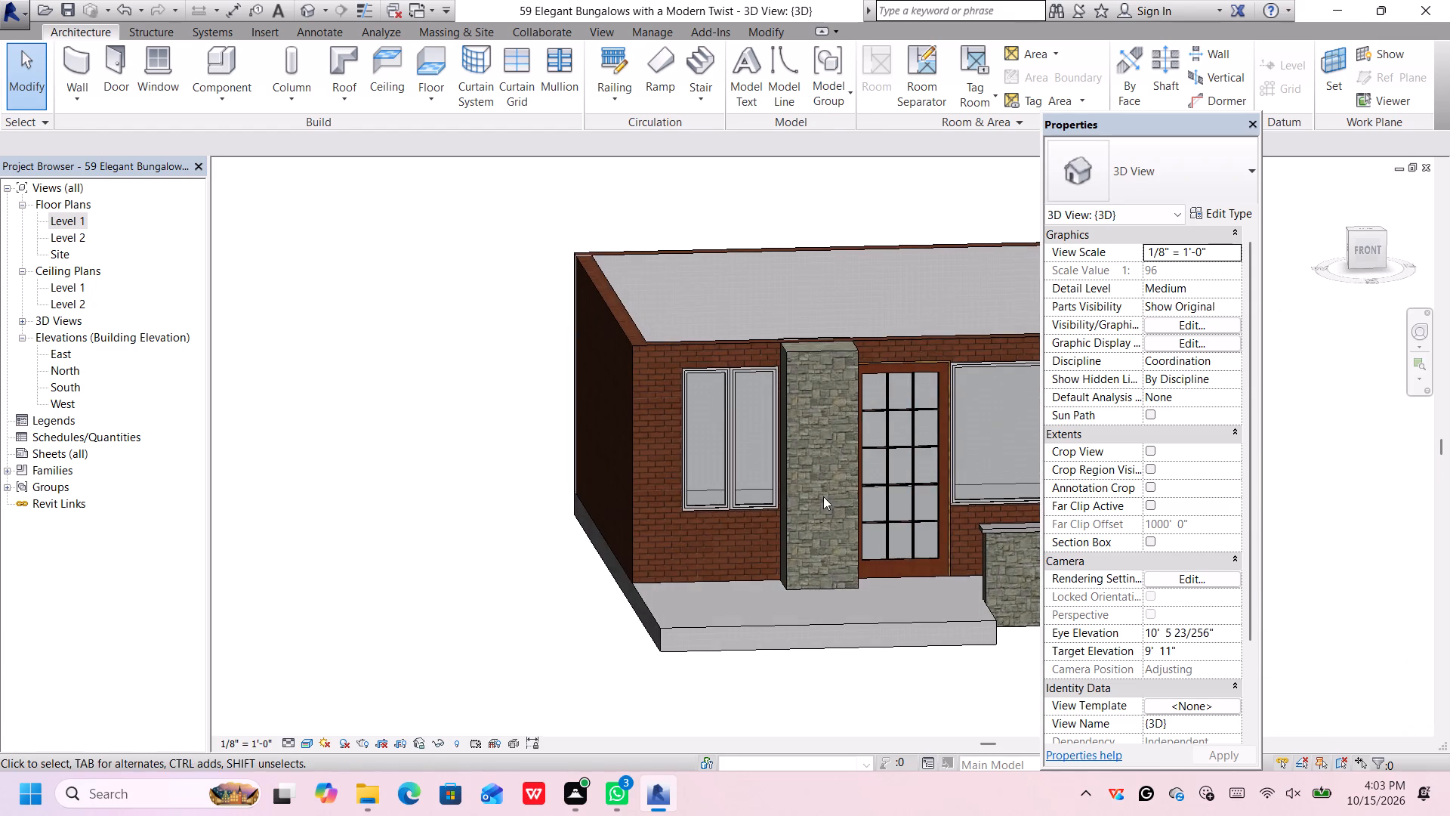
{"action": "scroll", "coordinate": [820, 504], "scroll_direction": "down", "scroll_amount": 6}
{"action": "scroll", "coordinate": [946, 598], "scroll_direction": "up", "scroll_amount": 1}
{"action": "middle_click_drag", "start_coordinate": [1014, 601], "coordinate": [900, 579]}
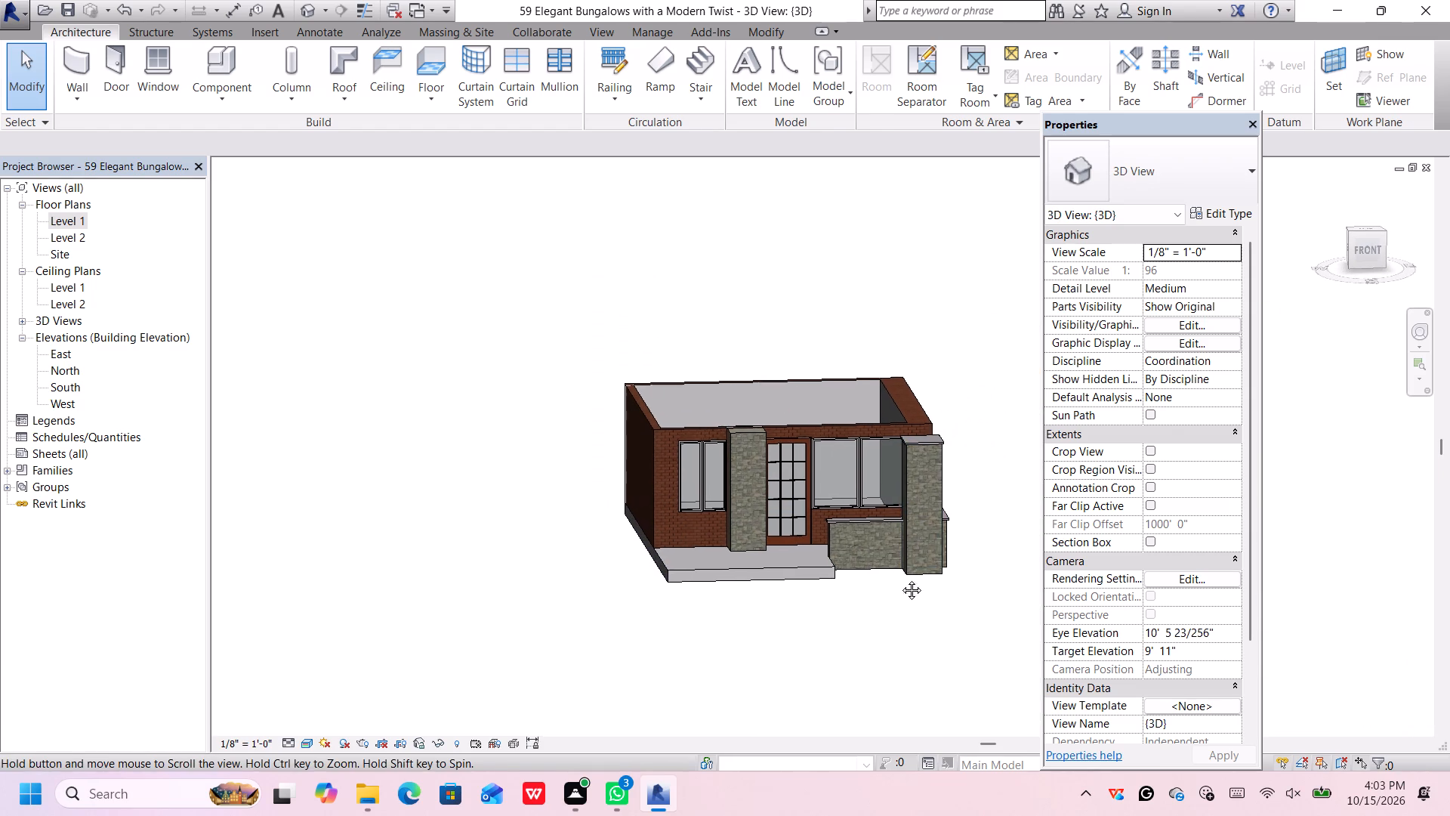
{"action": "middle_click_drag", "start_coordinate": [900, 579], "coordinate": [868, 576]}
{"action": "middle_click", "coordinate": [847, 576]}
{"action": "middle_click_drag", "start_coordinate": [828, 595], "coordinate": [813, 584]}
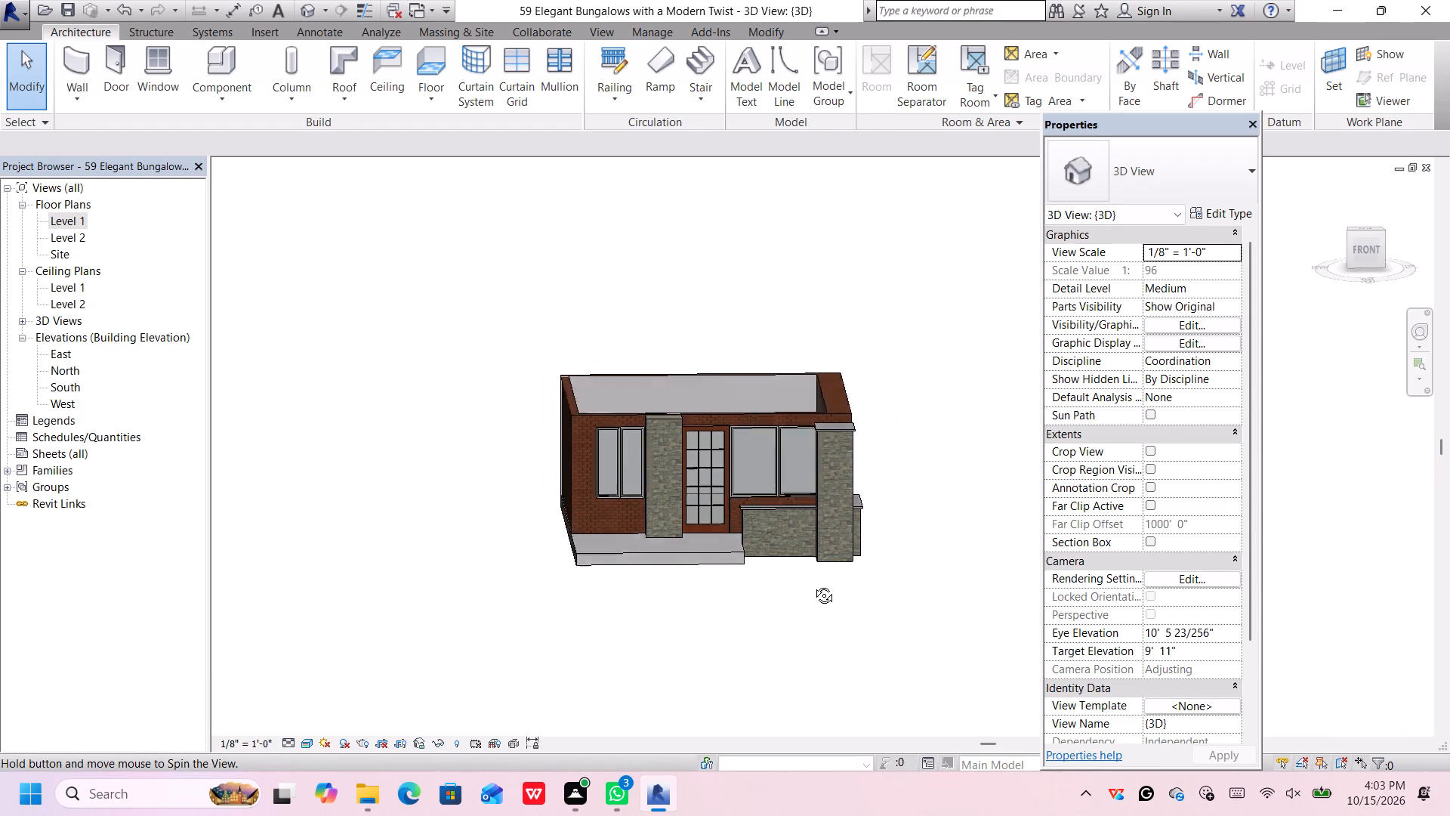
{"action": "middle_click_drag", "start_coordinate": [813, 584], "coordinate": [819, 538]}
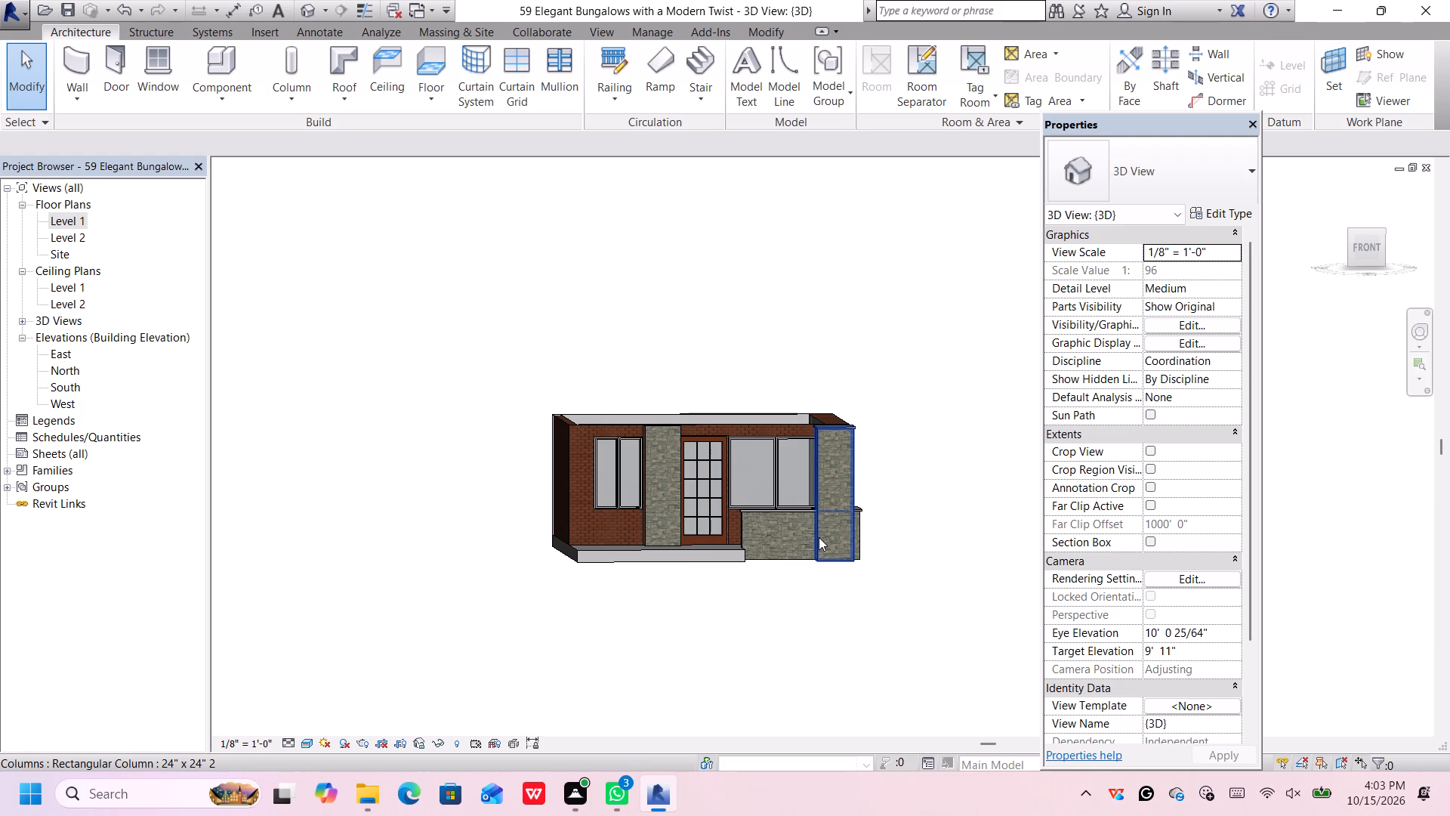
{"action": "middle_click_drag", "start_coordinate": [845, 596], "coordinate": [844, 597]}
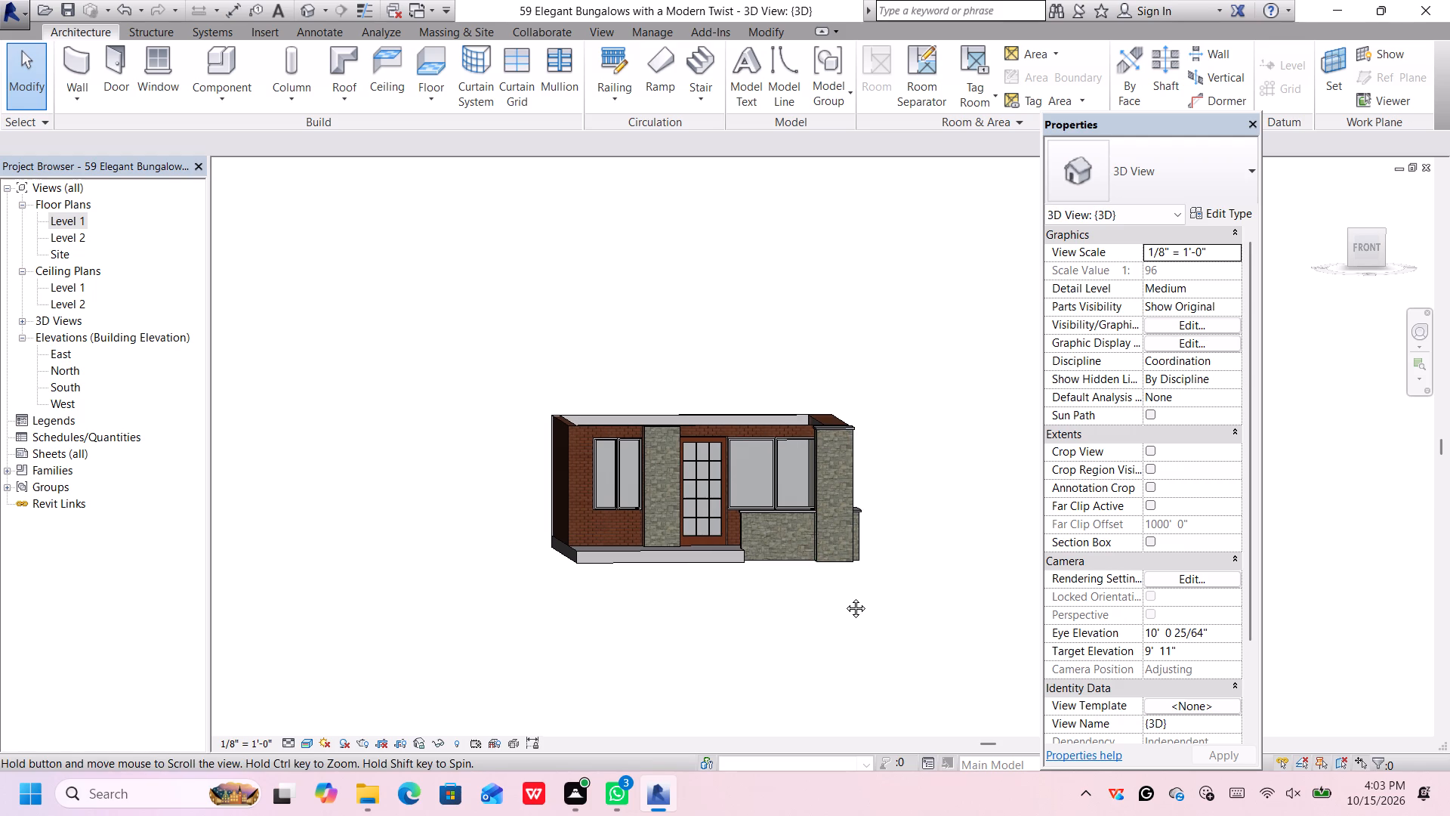
{"action": "middle_click_drag", "start_coordinate": [844, 597], "coordinate": [859, 627]}
{"action": "middle_click", "coordinate": [859, 626]}
Select the large front window nearest the porch-corner column and inspect its type properties.
{"action": "scroll", "coordinate": [801, 536], "scroll_direction": "up", "scroll_amount": 5}
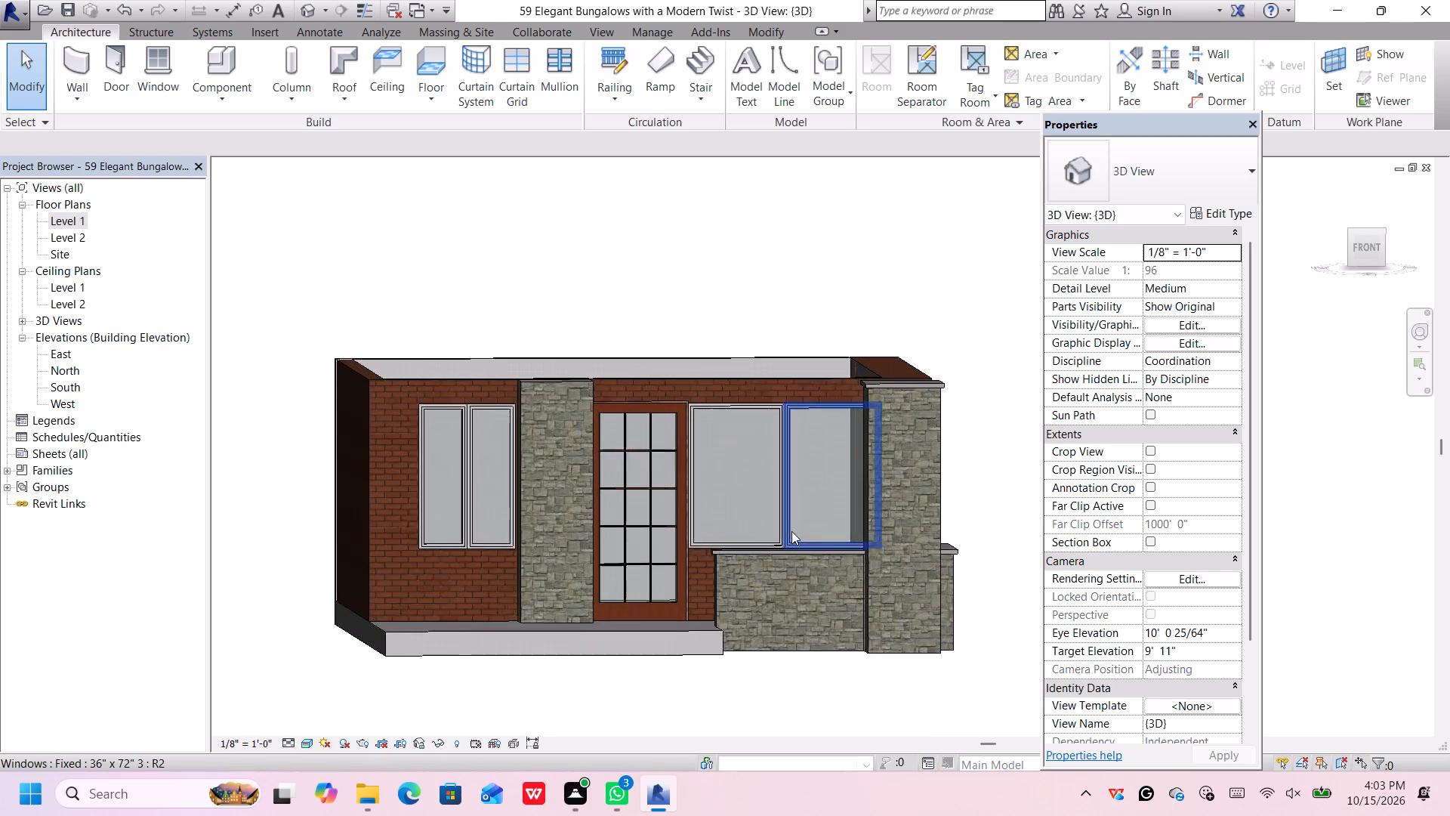
{"action": "scroll", "coordinate": [791, 531], "scroll_direction": "up", "scroll_amount": 5}
{"action": "left_click", "coordinate": [784, 539]}
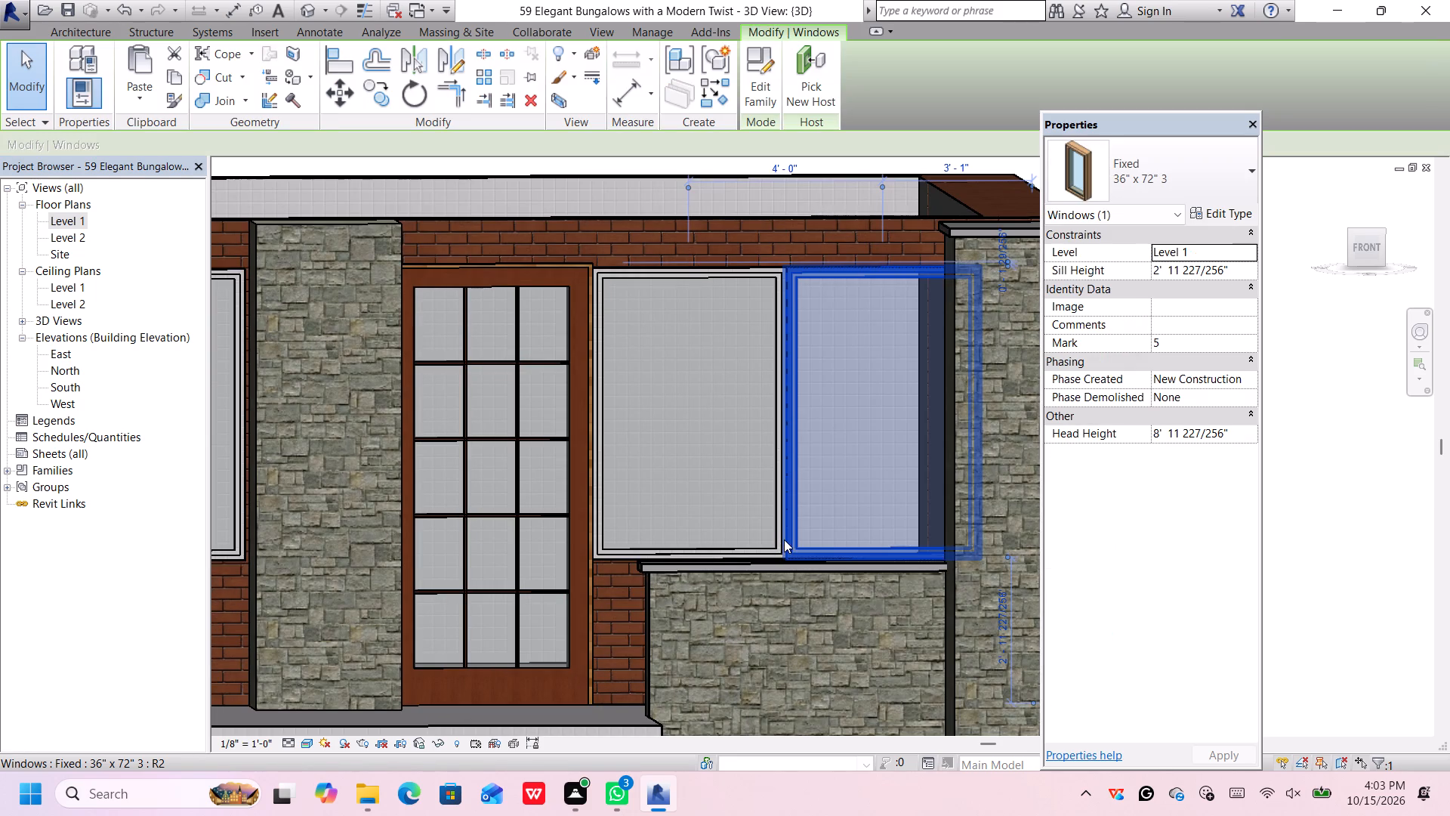
{"action": "scroll", "coordinate": [824, 447], "scroll_direction": "up", "scroll_amount": 5}
{"action": "scroll", "coordinate": [824, 448], "scroll_direction": "down", "scroll_amount": 5}
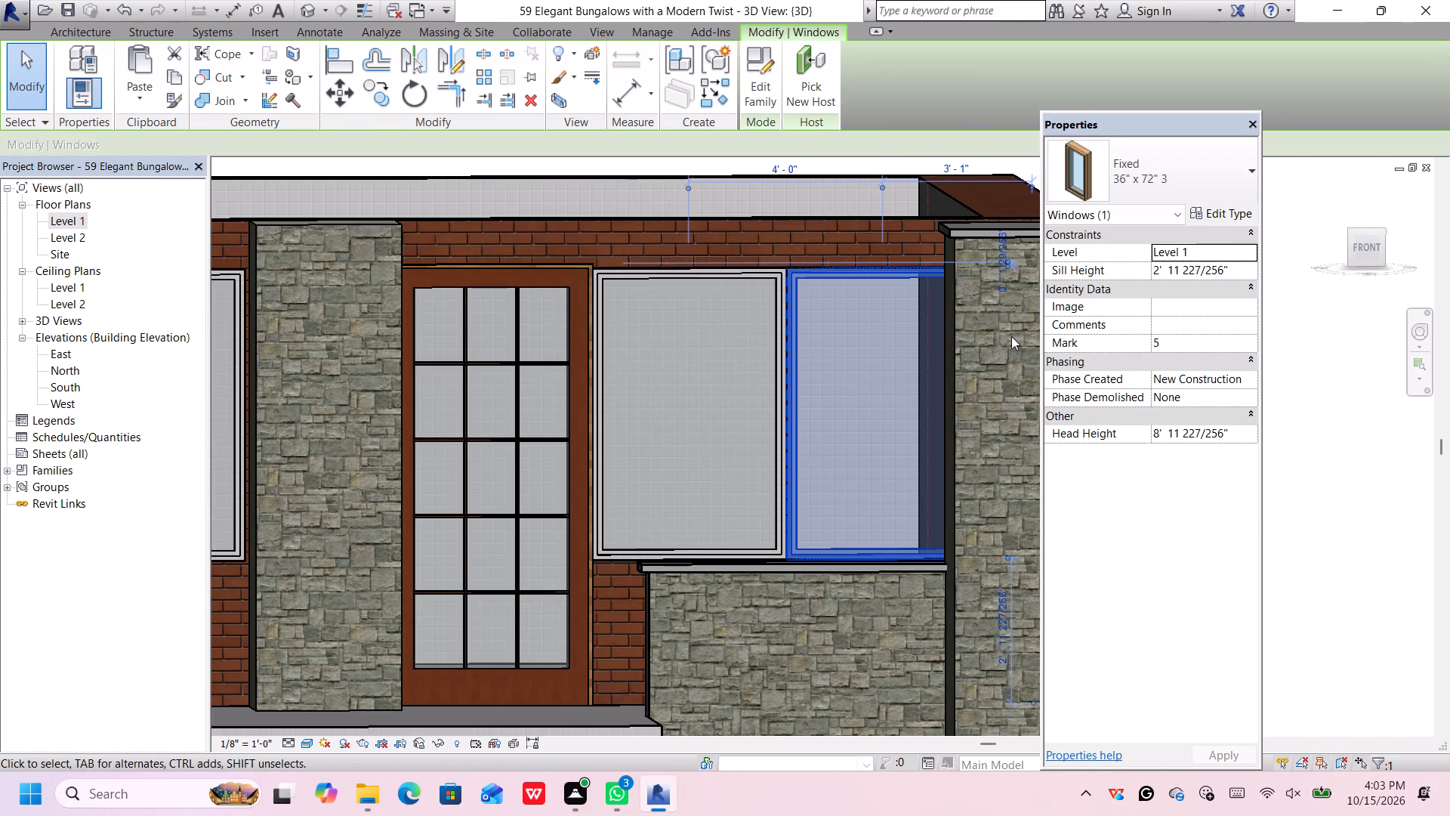
{"action": "scroll", "coordinate": [815, 414], "scroll_direction": "down", "scroll_amount": 4}
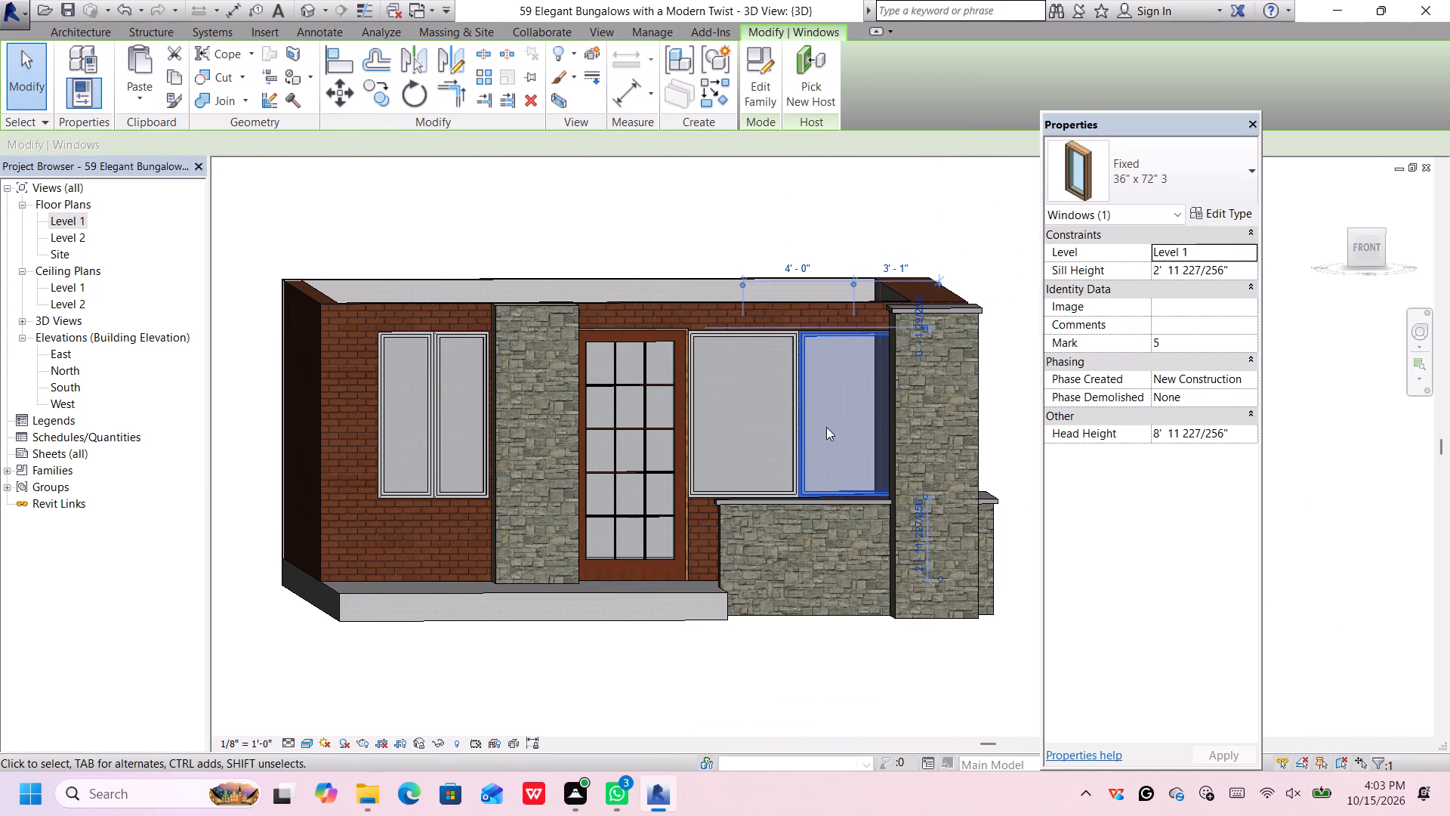
{"action": "left_click", "coordinate": [1207, 212]}
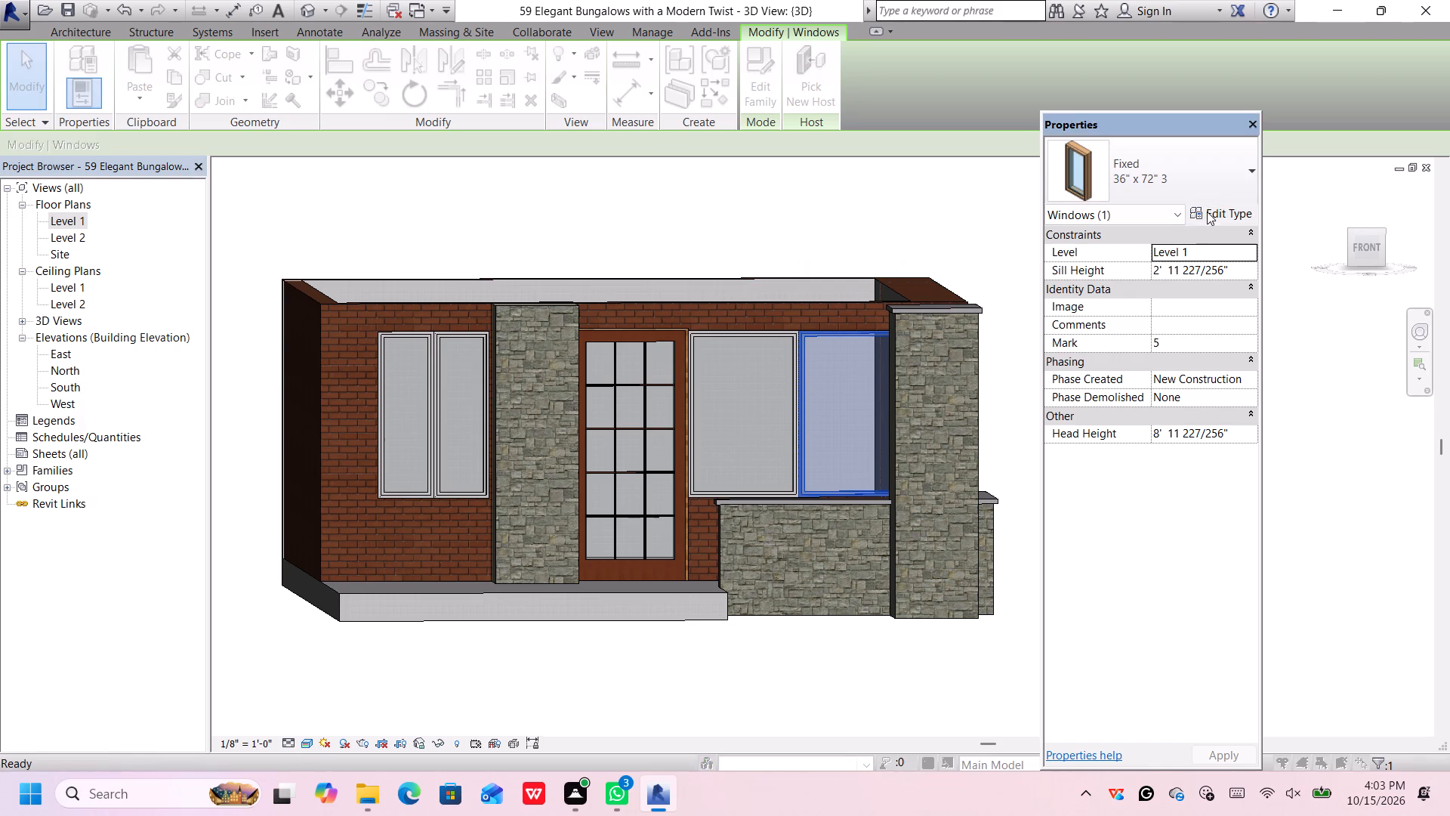
{"action": "left_click", "coordinate": [1207, 176]}
{"action": "left_click", "coordinate": [693, 223]}
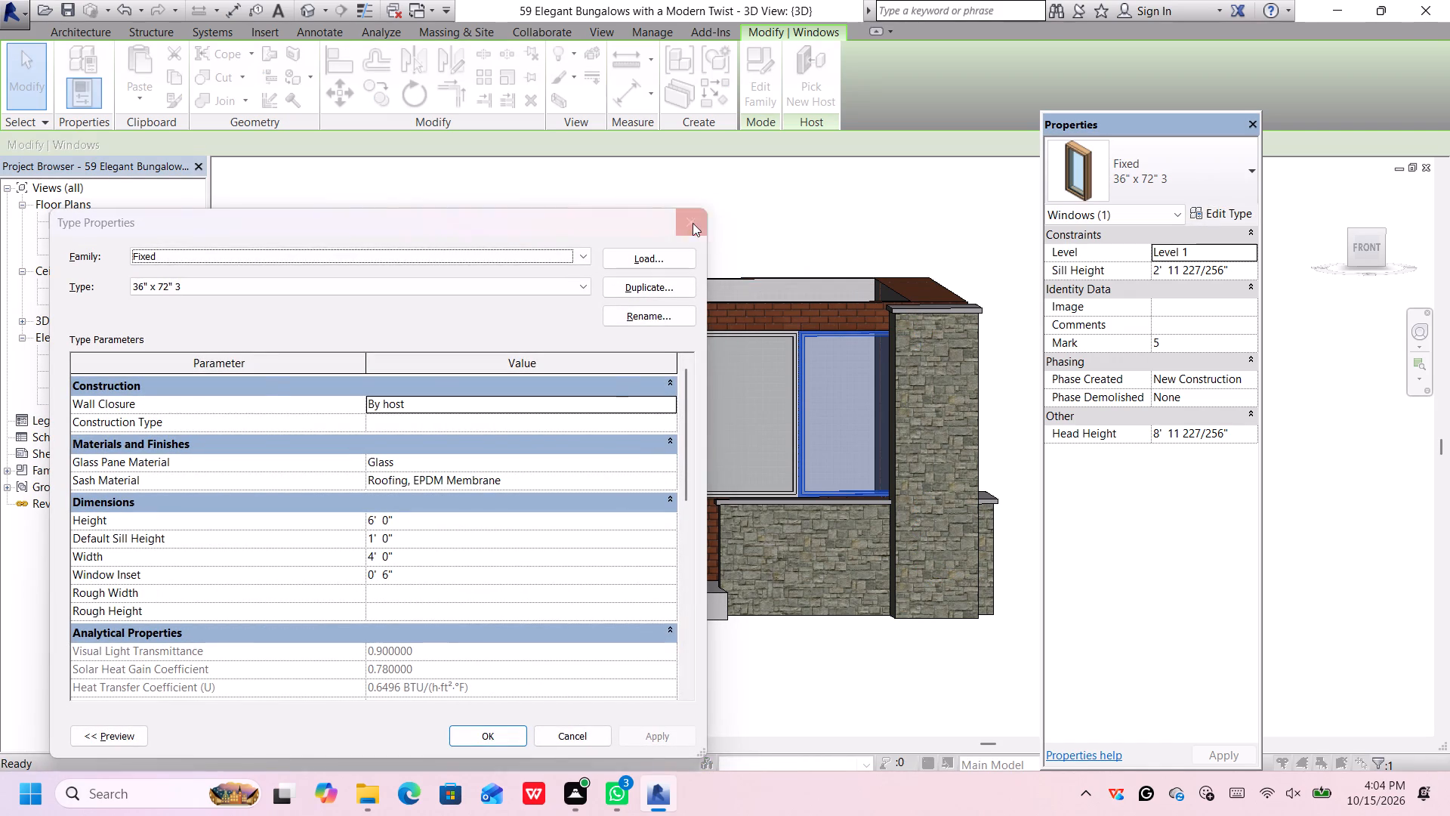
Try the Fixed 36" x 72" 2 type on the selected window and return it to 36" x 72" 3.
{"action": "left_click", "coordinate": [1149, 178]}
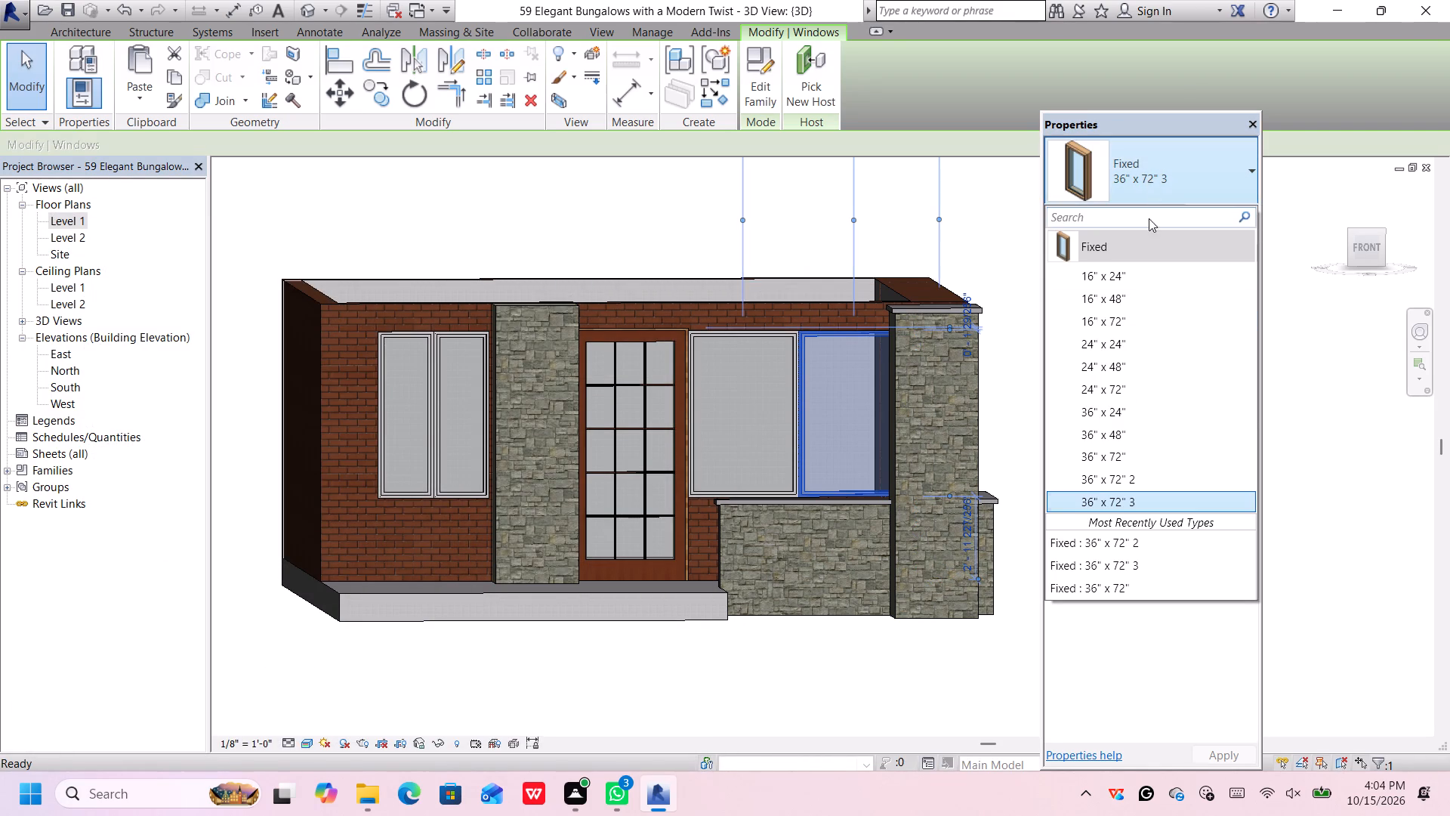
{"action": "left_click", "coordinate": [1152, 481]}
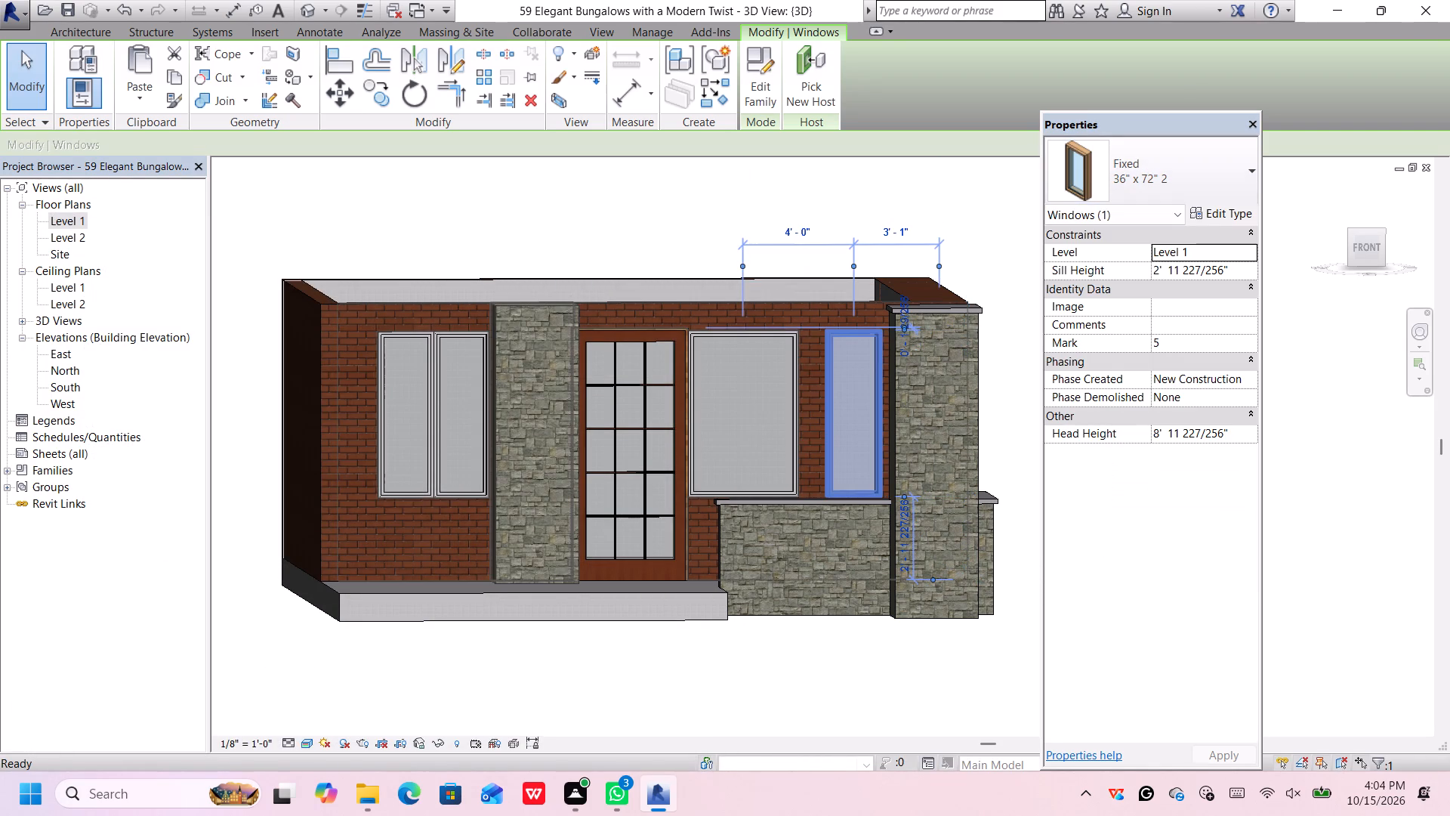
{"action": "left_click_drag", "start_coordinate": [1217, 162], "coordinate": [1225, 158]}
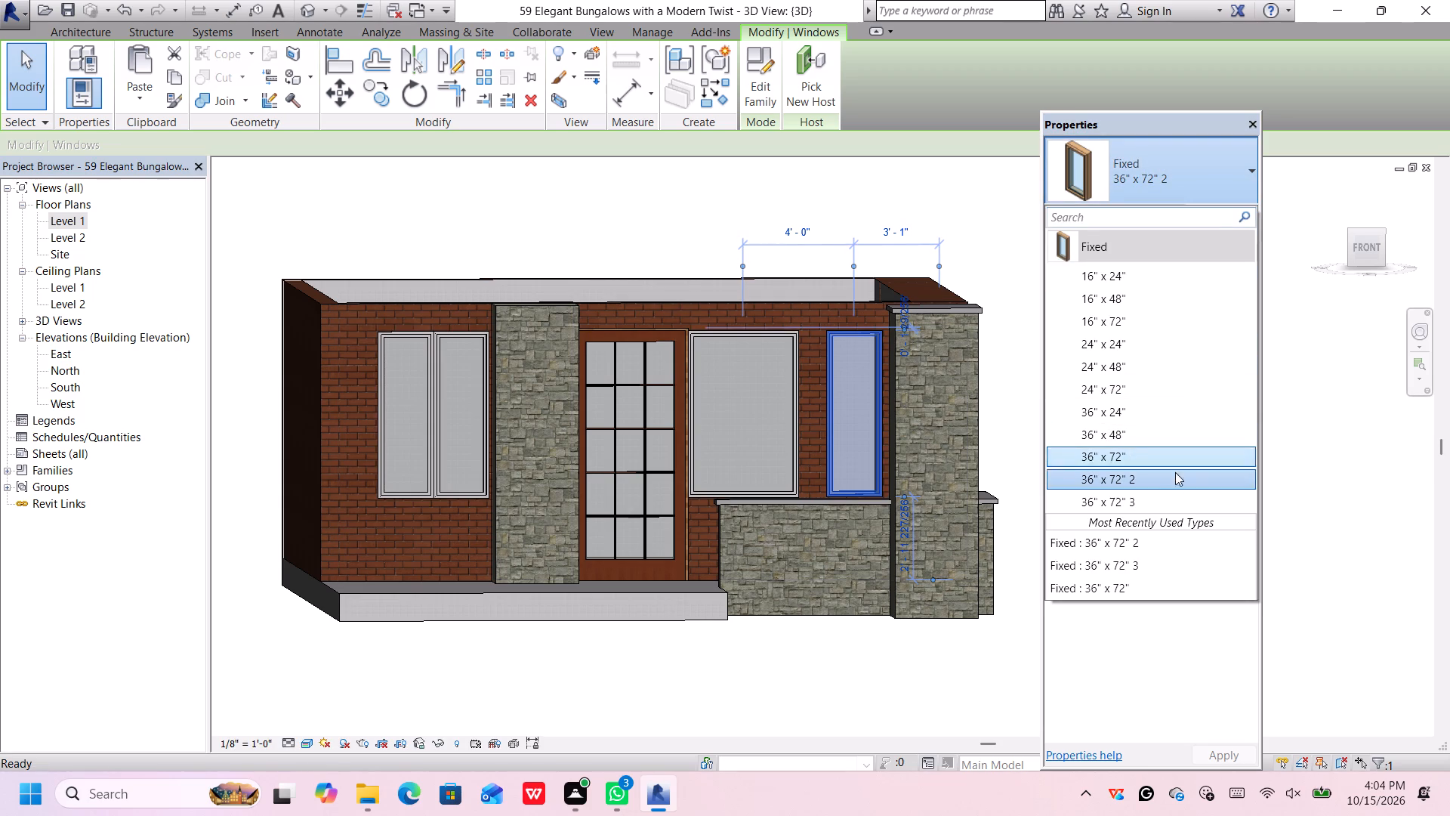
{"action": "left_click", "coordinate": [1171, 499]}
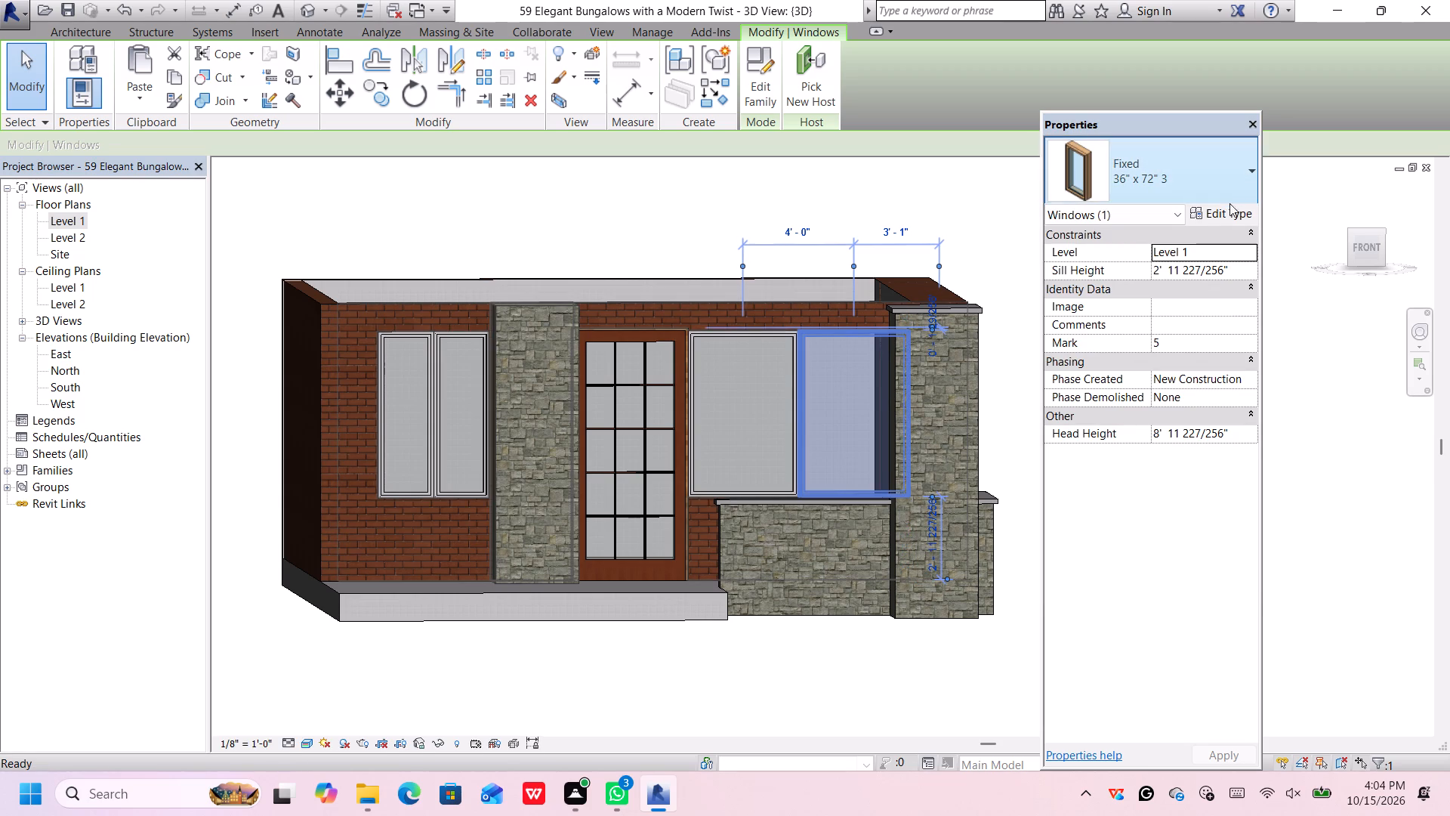
Duplicate the selected window's Fixed 36" x 72" 3 type under the suggested name.
{"action": "left_click", "coordinate": [1232, 214]}
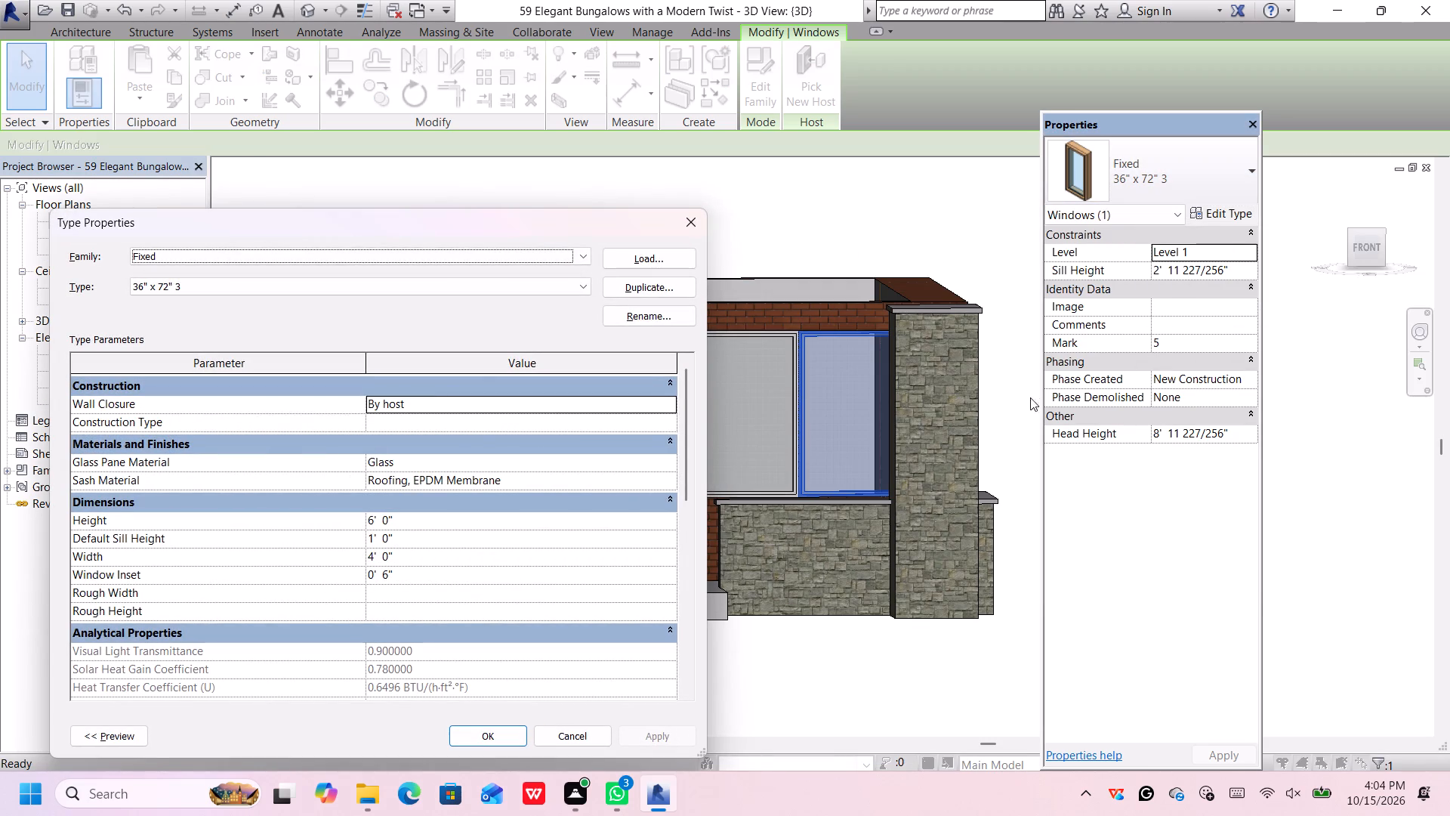
{"action": "scroll", "coordinate": [1016, 399], "scroll_direction": "up", "scroll_amount": 1}
{"action": "scroll", "coordinate": [1016, 399], "scroll_direction": "down", "scroll_amount": 1}
{"action": "left_click", "coordinate": [638, 286]}
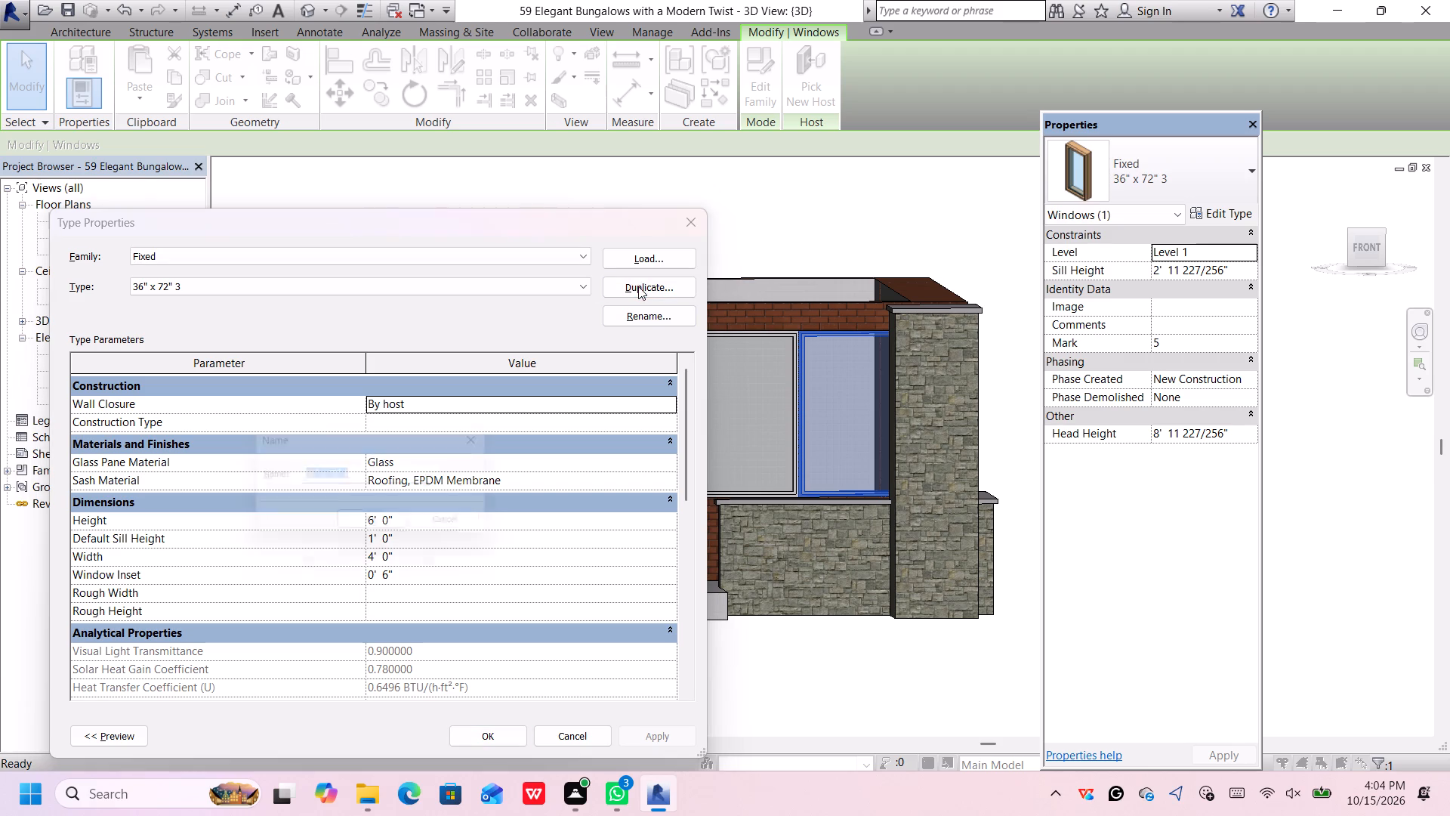
{"action": "left_click", "coordinate": [364, 527]}
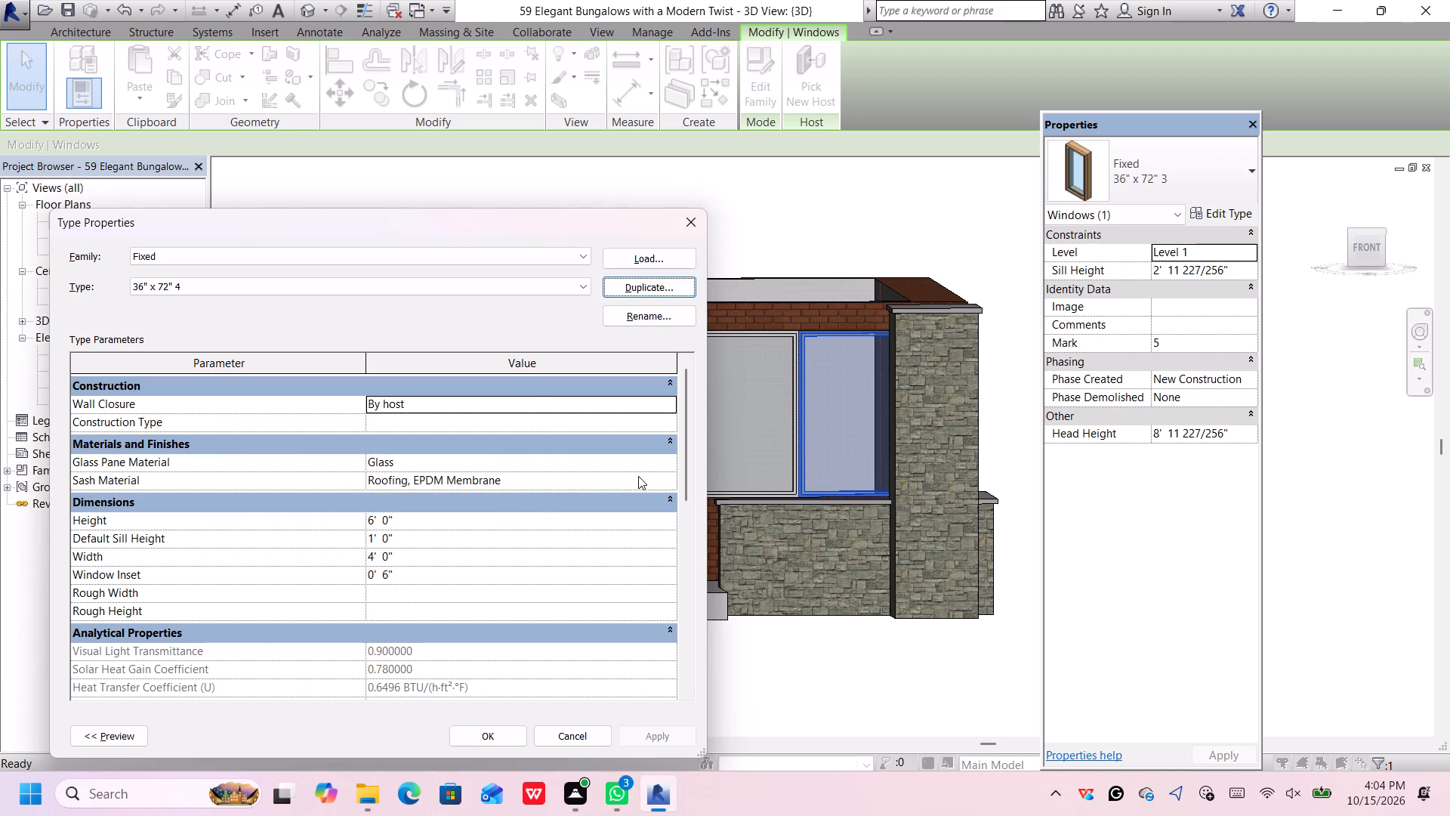
Set the new window type's sash material to the metal Structure, Steel Bar Joist Layer and apply it to the selected window.
{"action": "left_click", "coordinate": [653, 476]}
{"action": "left_click", "coordinate": [667, 476]}
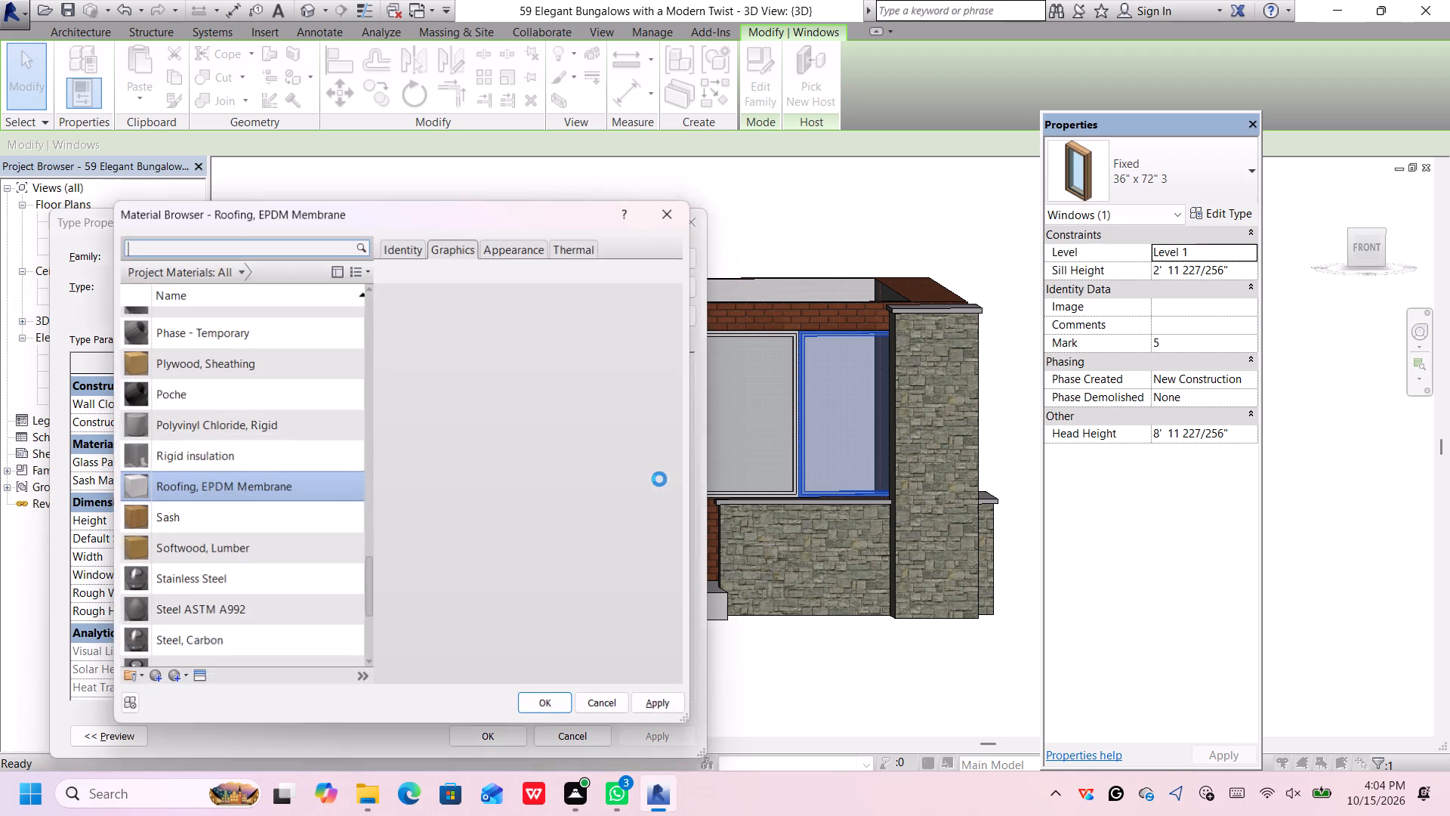
{"action": "left_click", "coordinate": [225, 270]}
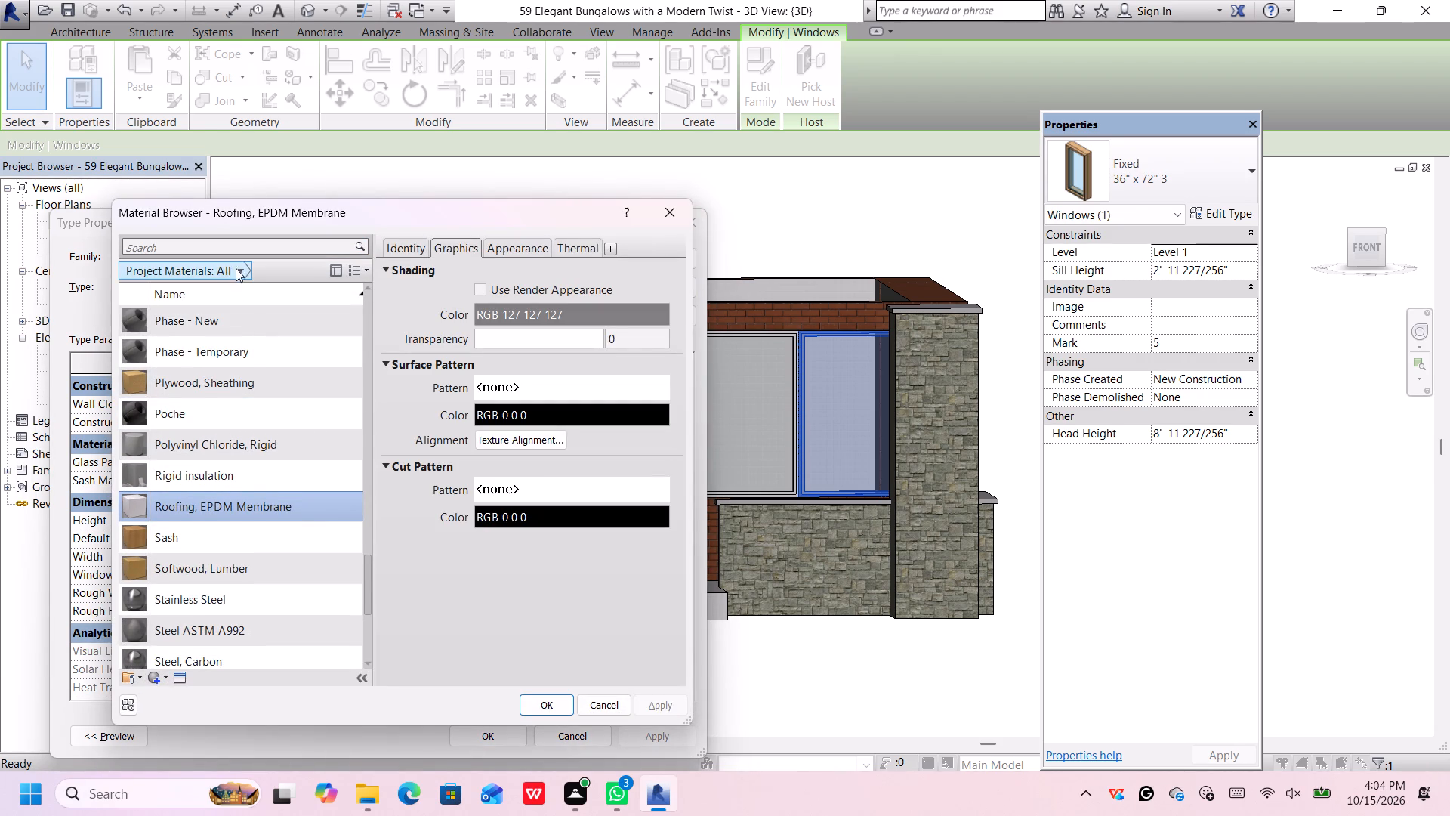
{"action": "left_click", "coordinate": [248, 268]}
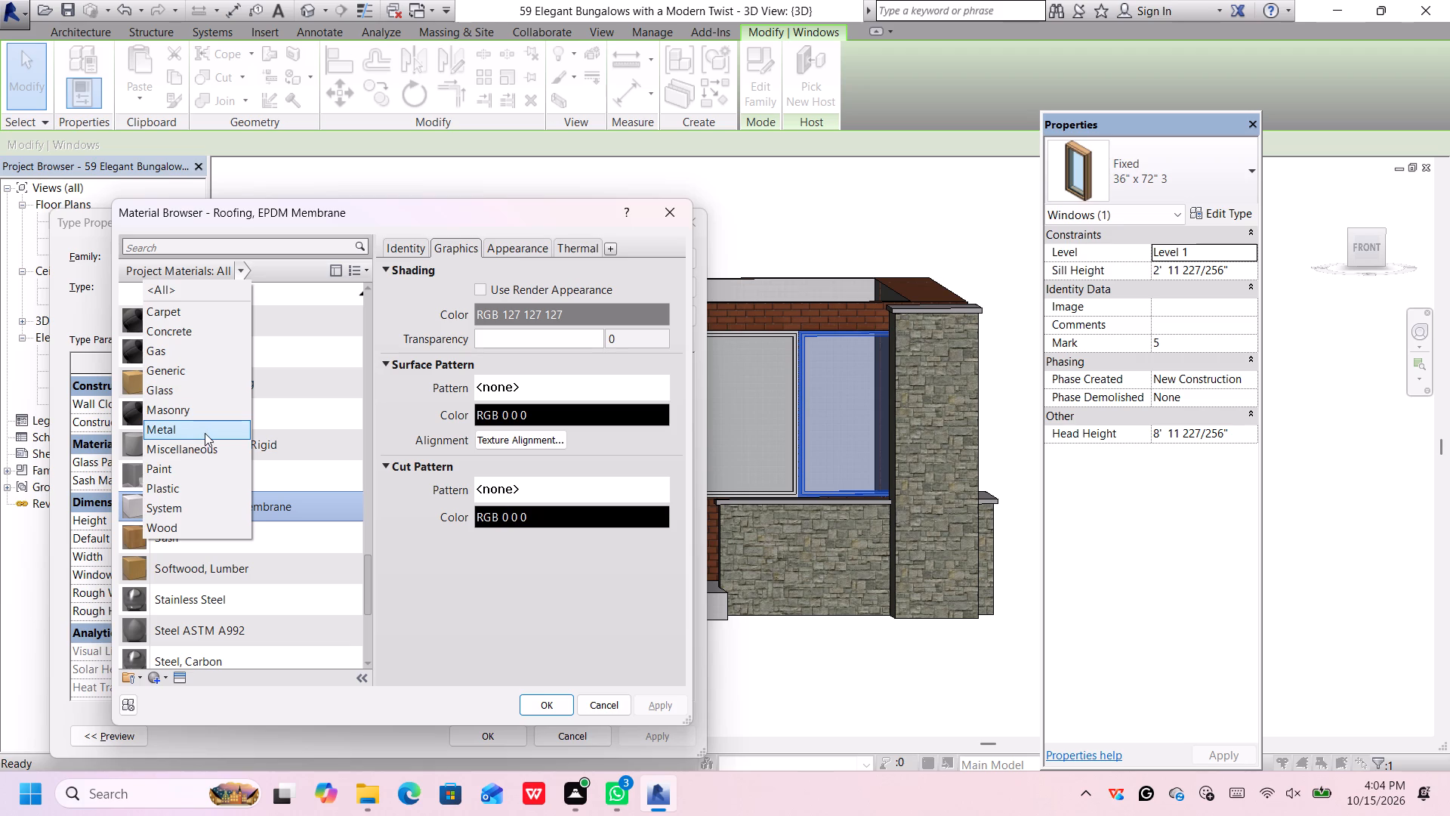
{"action": "left_click", "coordinate": [205, 433]}
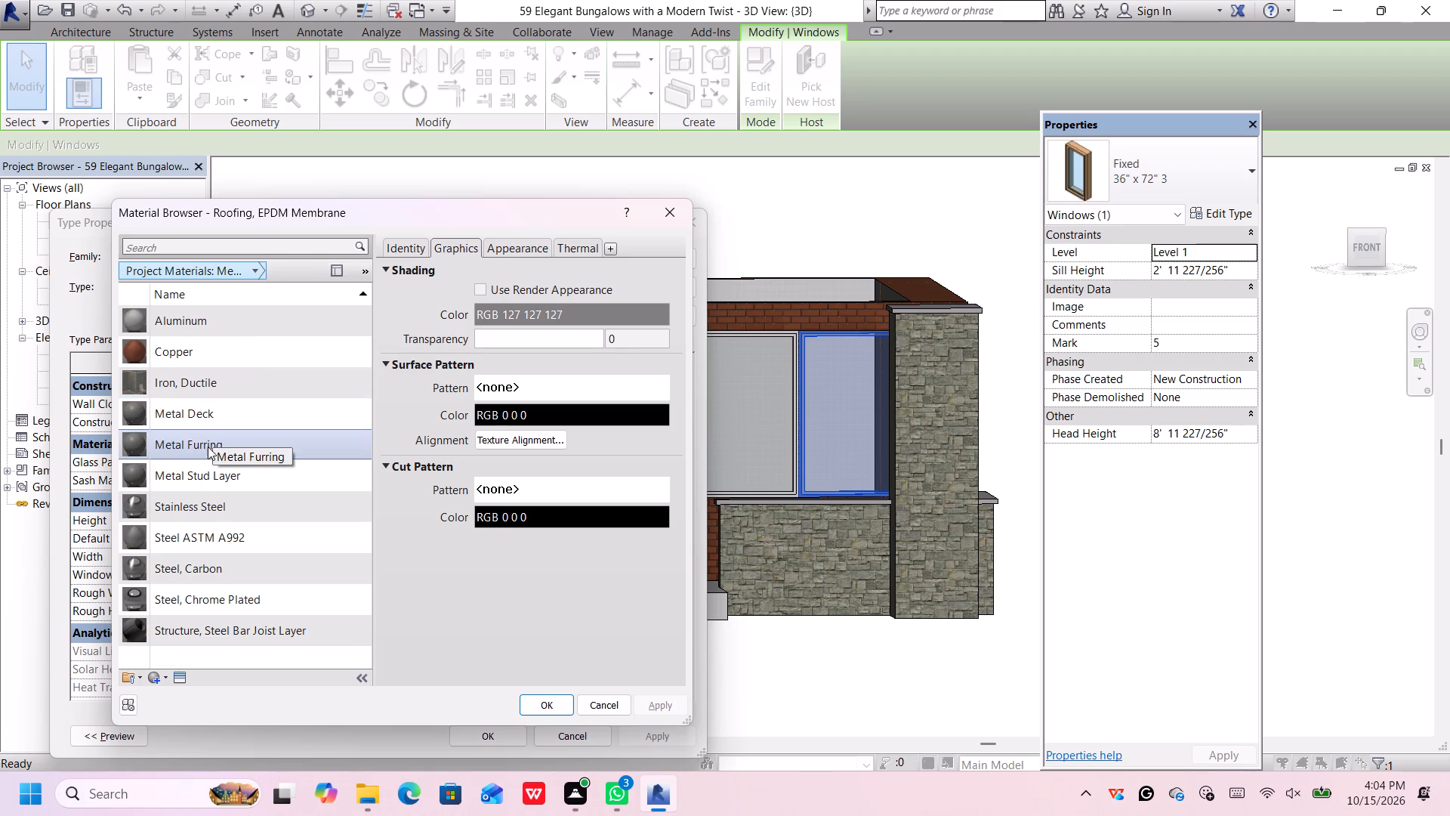
{"action": "left_click", "coordinate": [191, 621]}
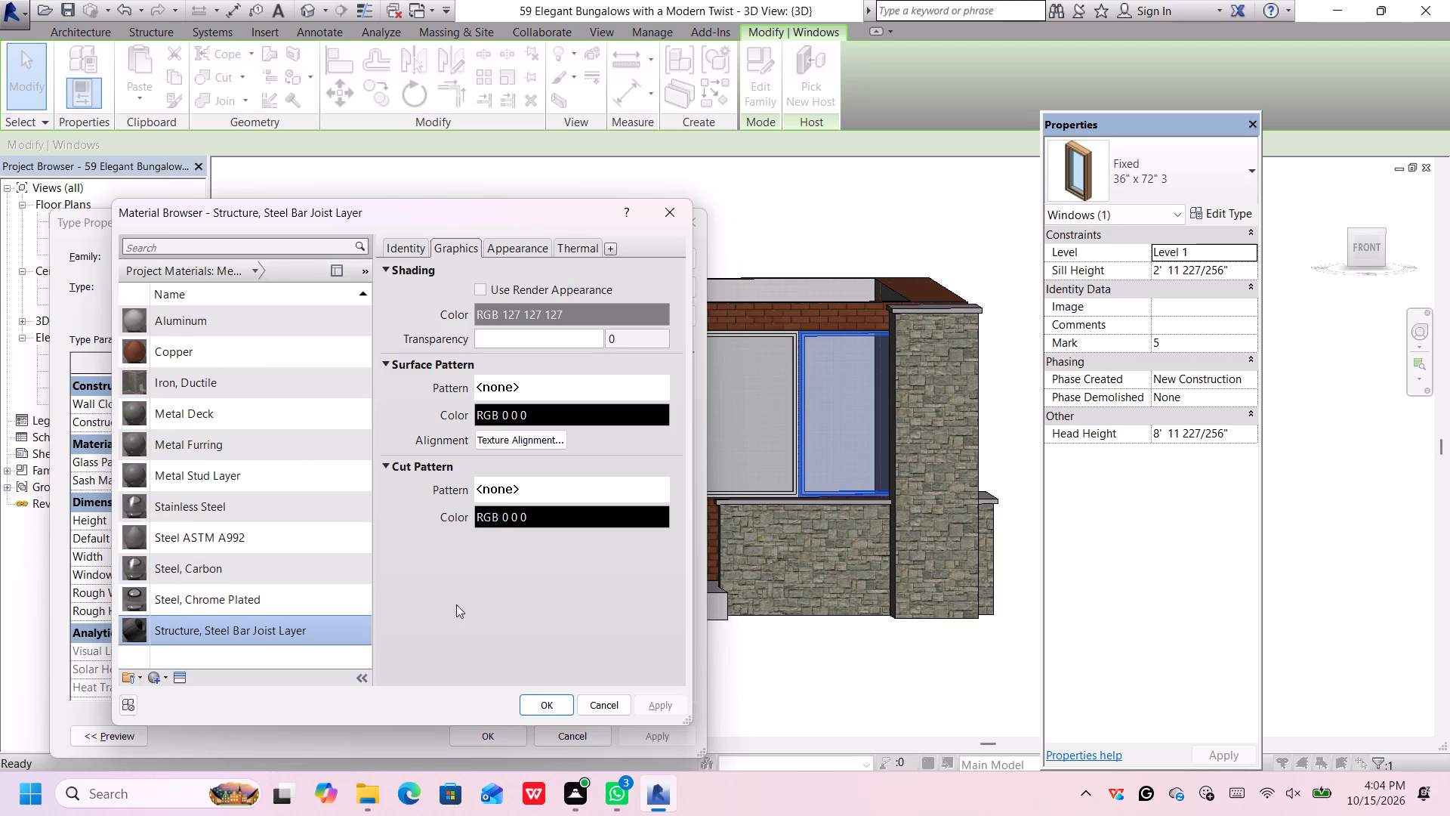
{"action": "left_click", "coordinate": [524, 249]}
{"action": "left_click", "coordinate": [543, 703]}
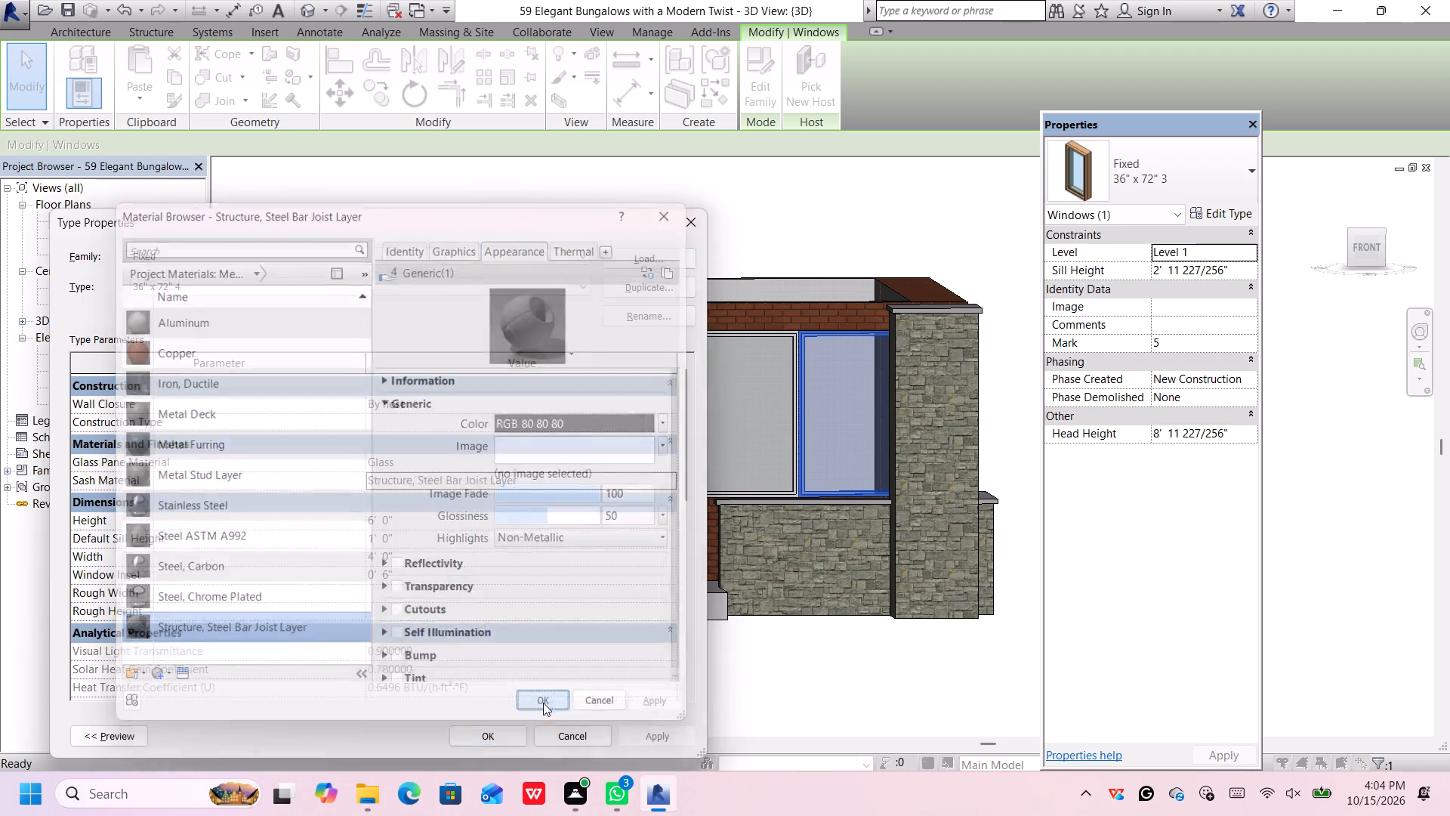
{"action": "left_click", "coordinate": [503, 734]}
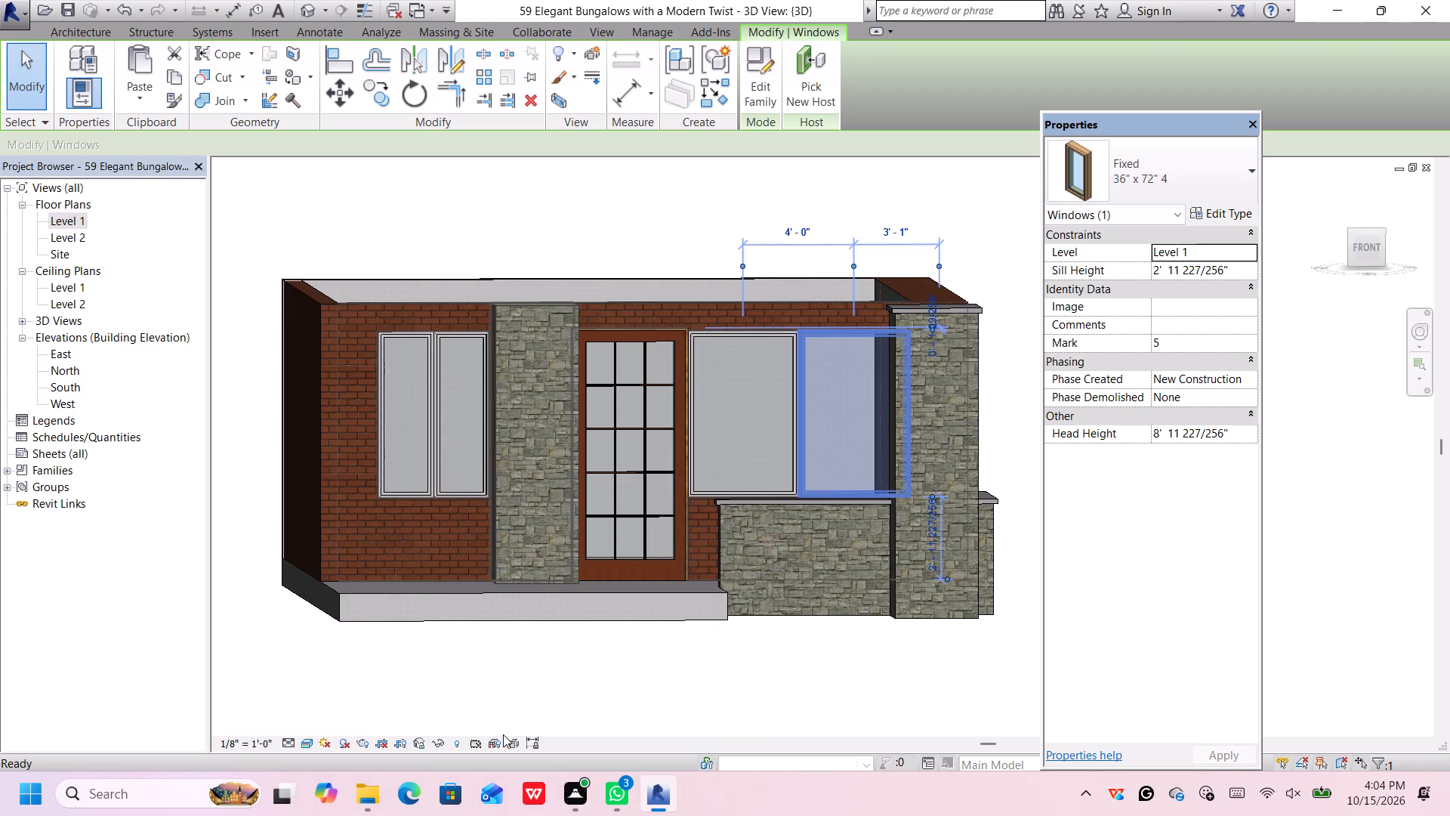
{"action": "left_click", "coordinate": [764, 666]}
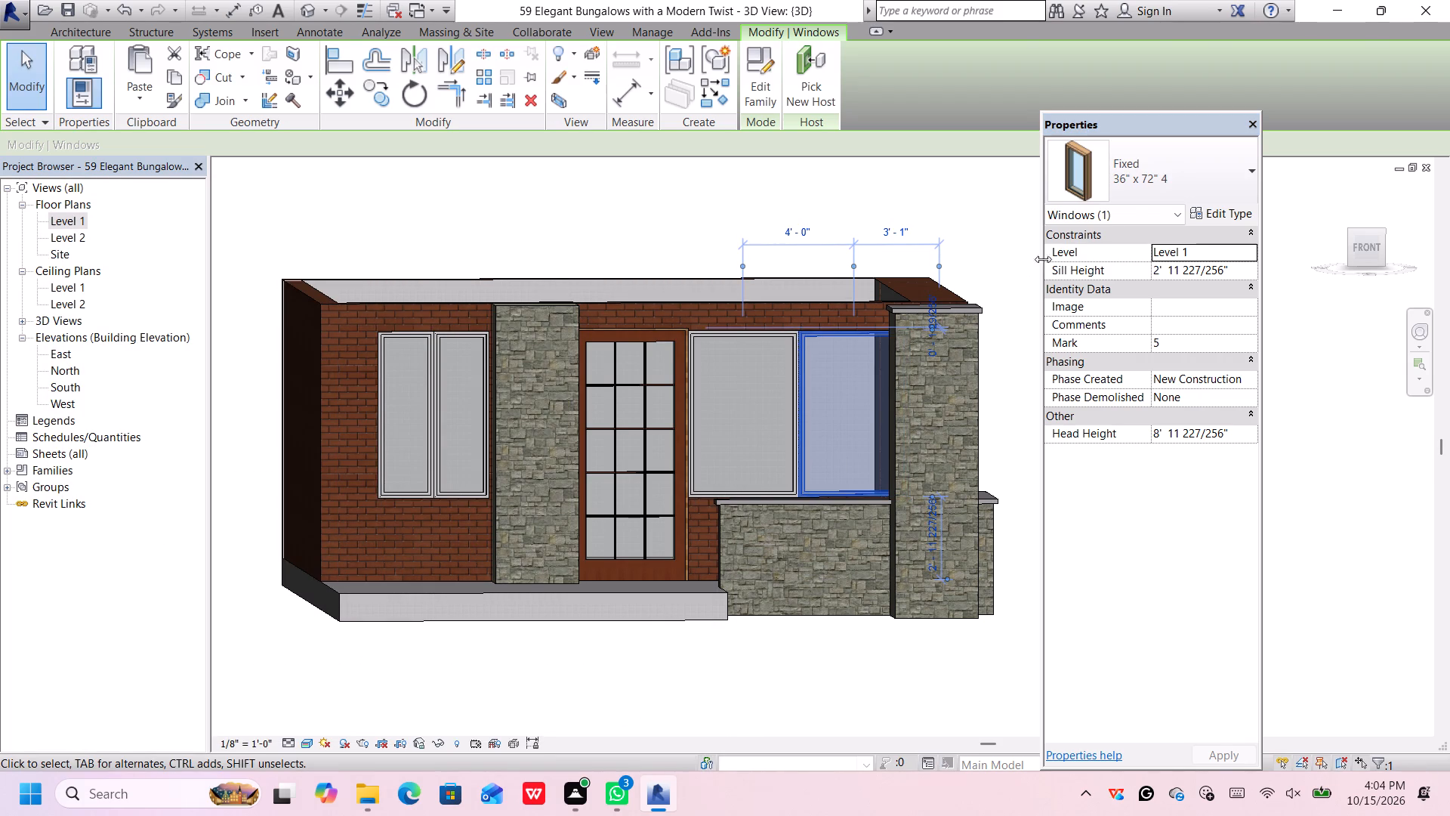
{"action": "left_click", "coordinate": [1005, 283]}
Change the large front window beside the door to the Fixed 36" x 72" 4 type.
{"action": "scroll", "coordinate": [783, 448], "scroll_direction": "up", "scroll_amount": 1}
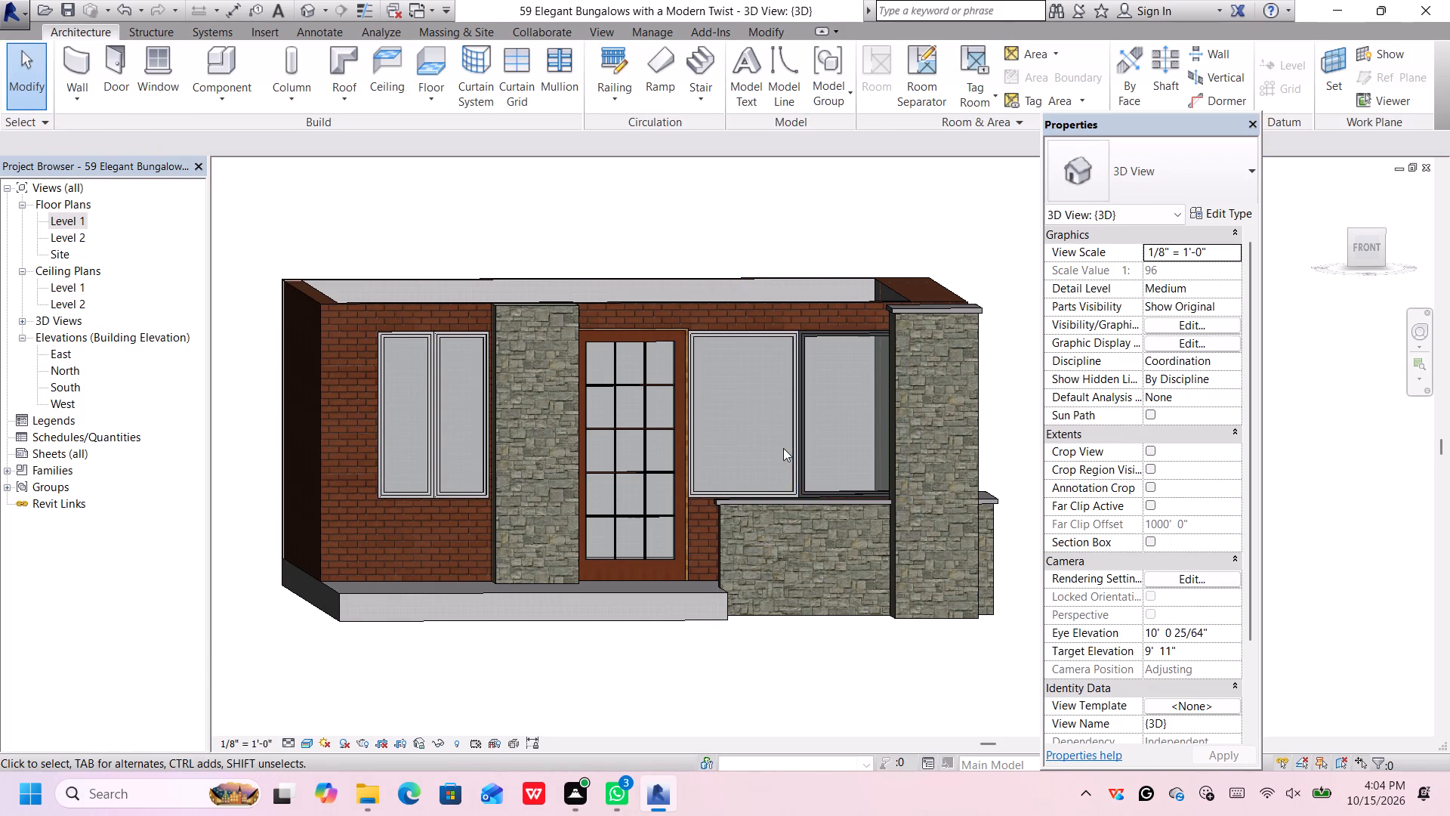
{"action": "scroll", "coordinate": [783, 448], "scroll_direction": "up", "scroll_amount": 2}
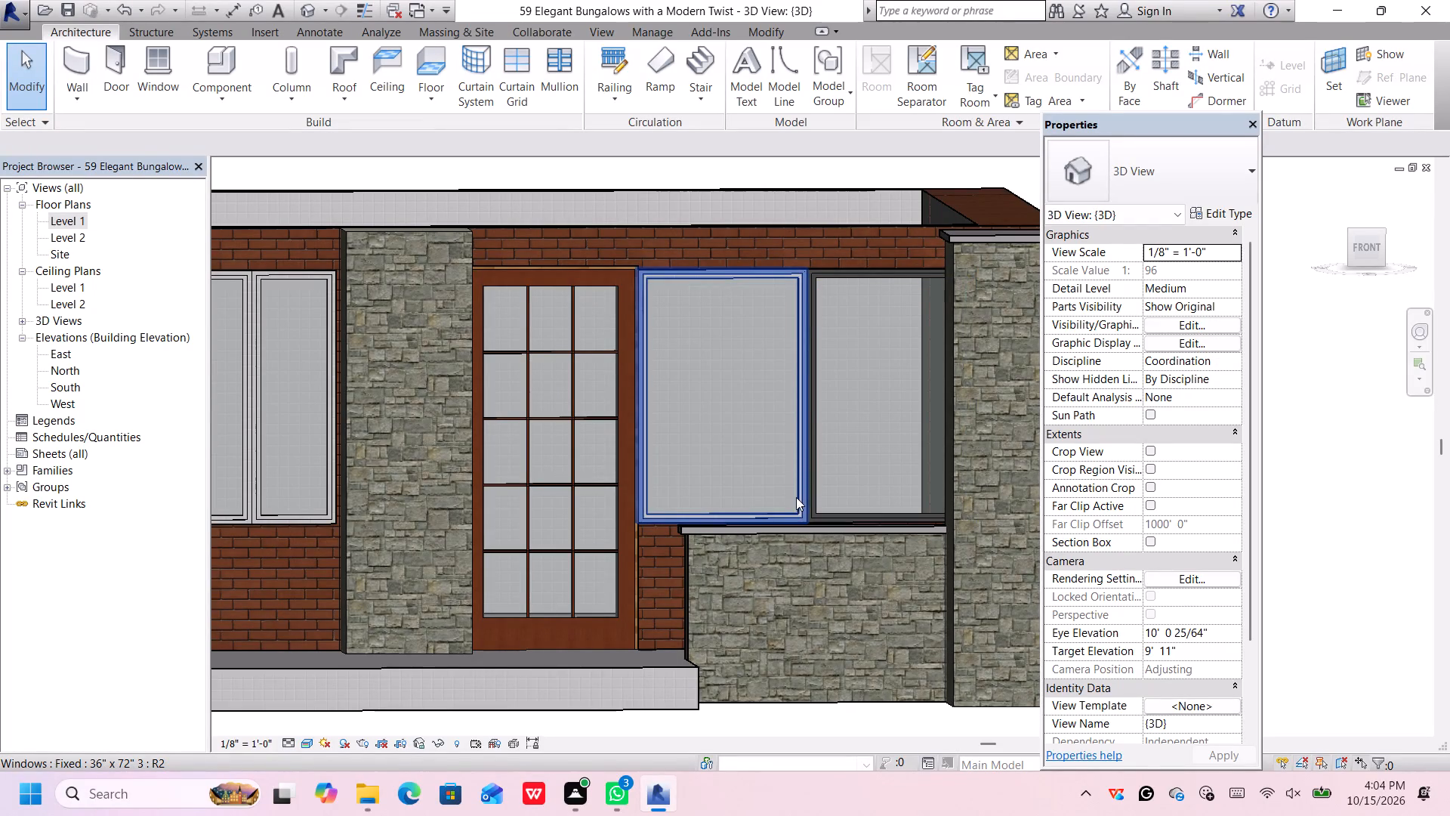
{"action": "left_click", "coordinate": [794, 516]}
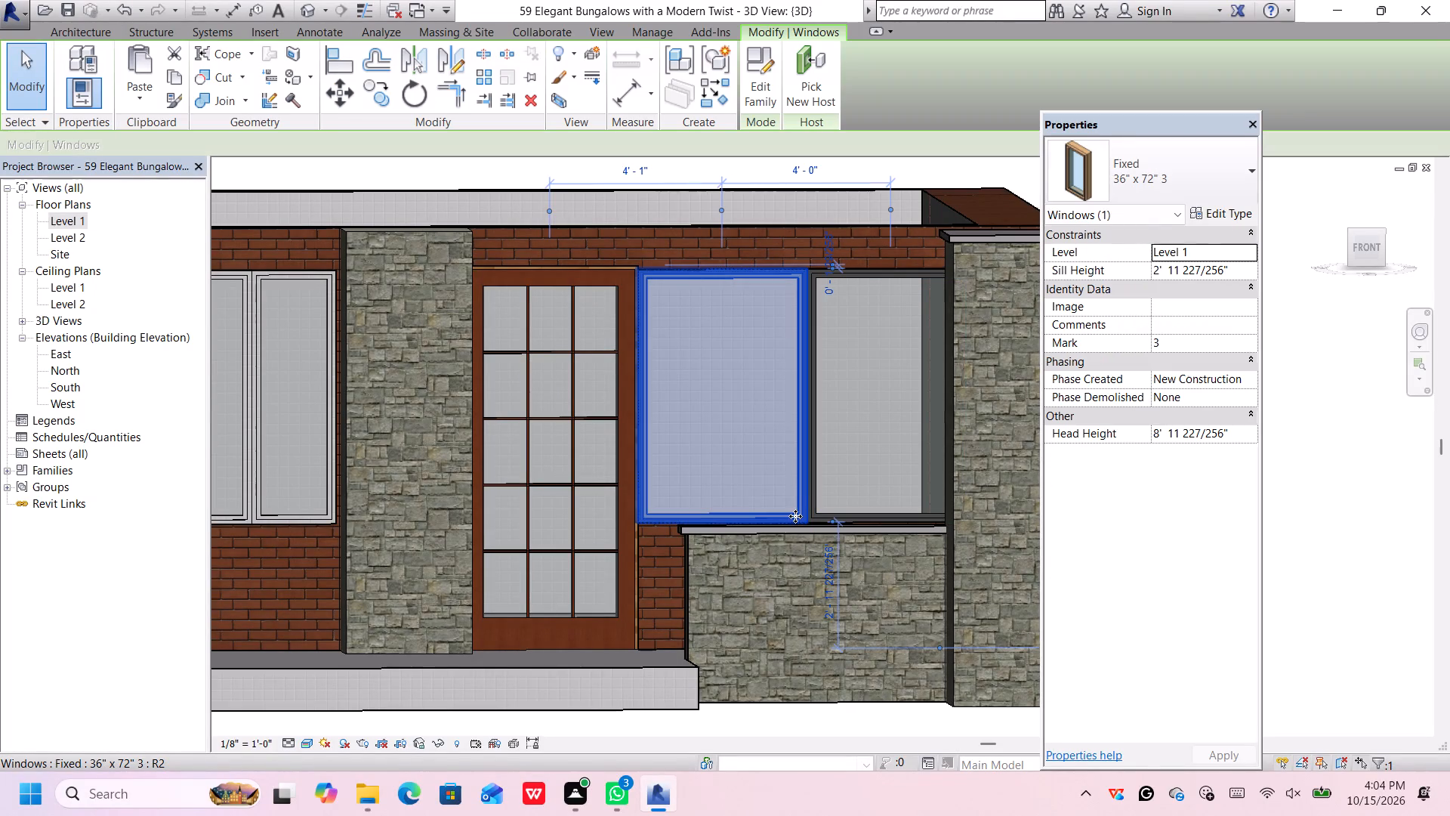
{"action": "left_click", "coordinate": [1171, 178]}
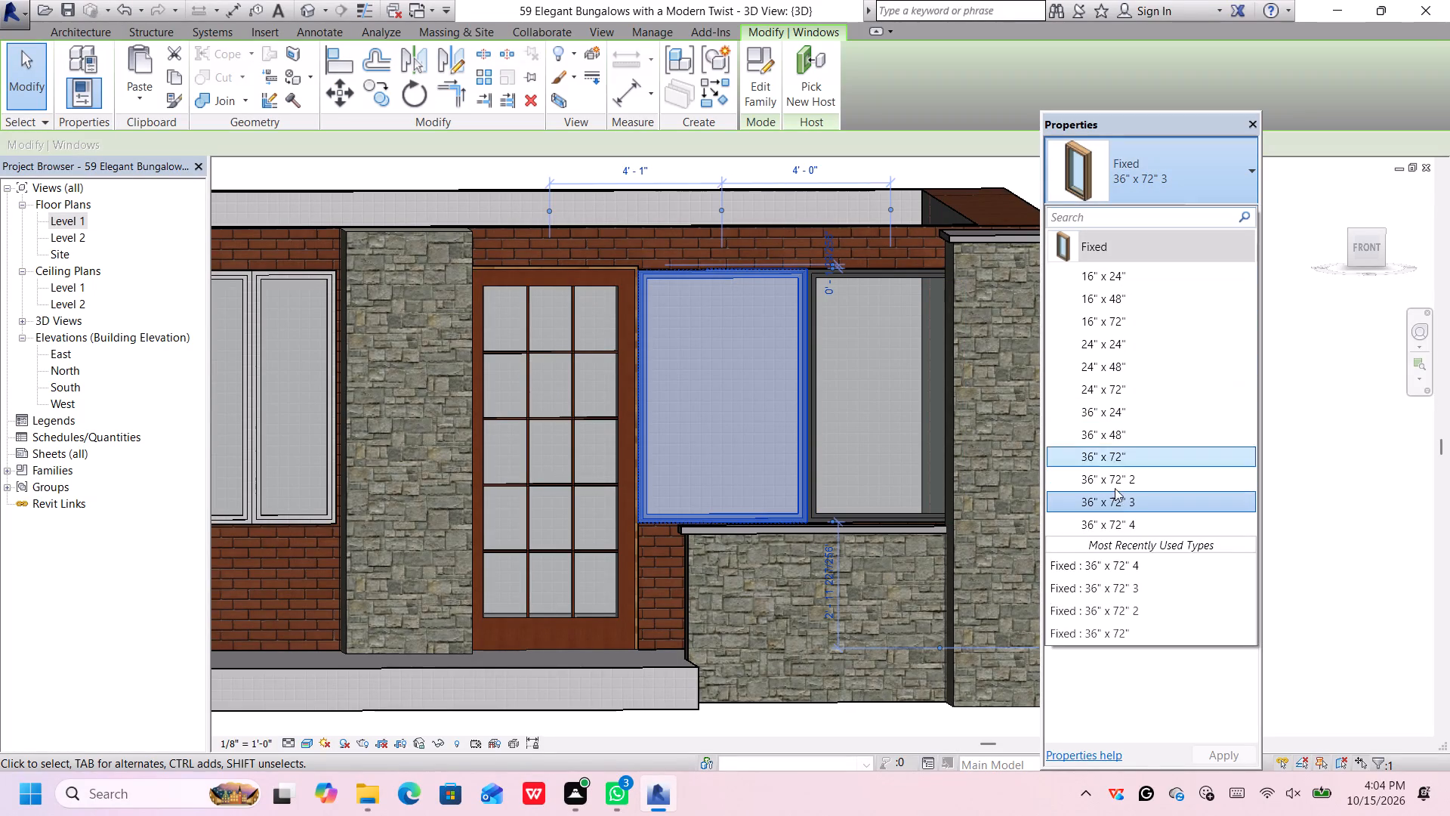
{"action": "left_click", "coordinate": [1121, 524]}
{"action": "scroll", "coordinate": [918, 406], "scroll_direction": "down", "scroll_amount": 3}
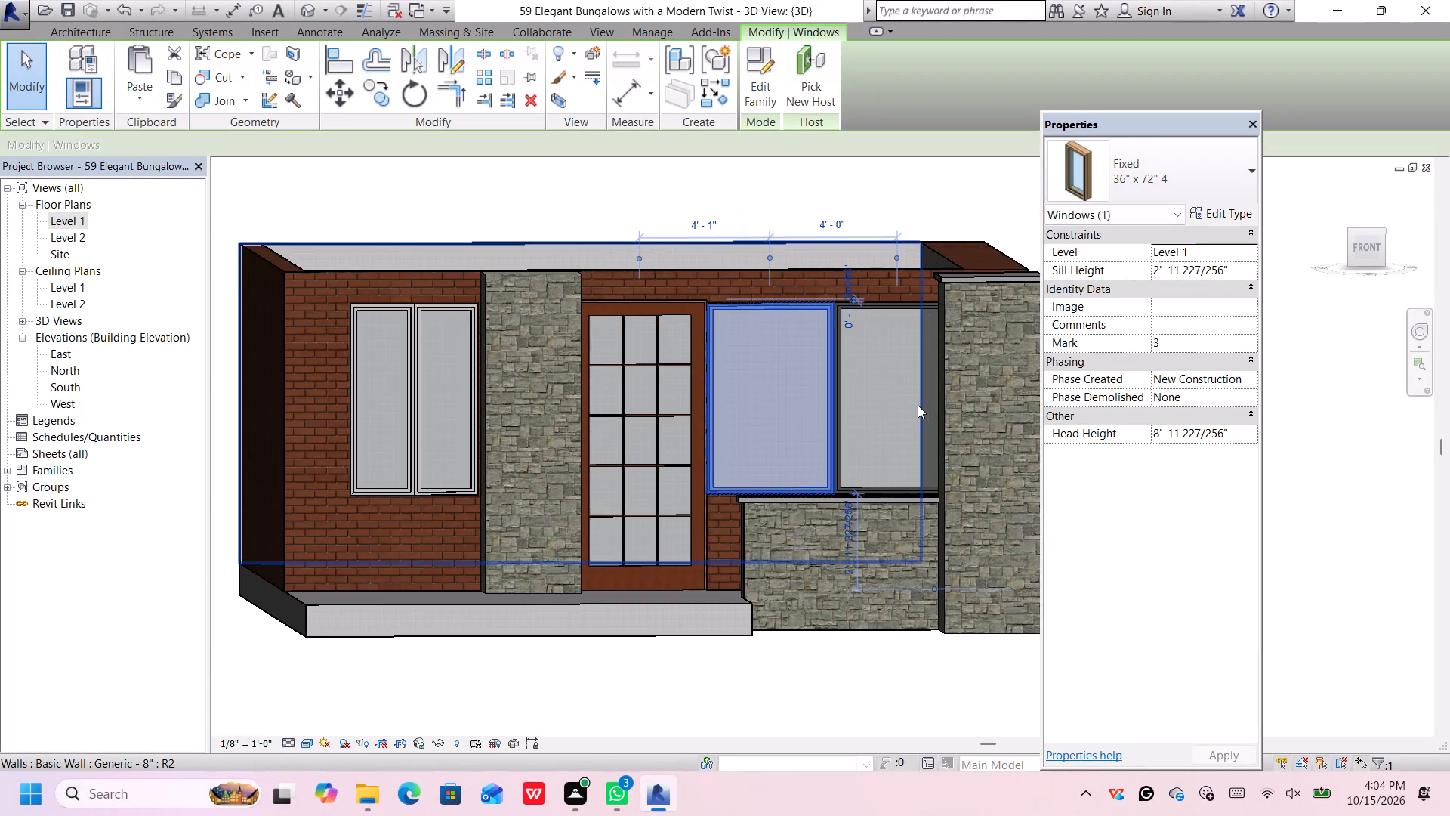
{"action": "left_click_drag", "start_coordinate": [807, 641], "coordinate": [807, 648]}
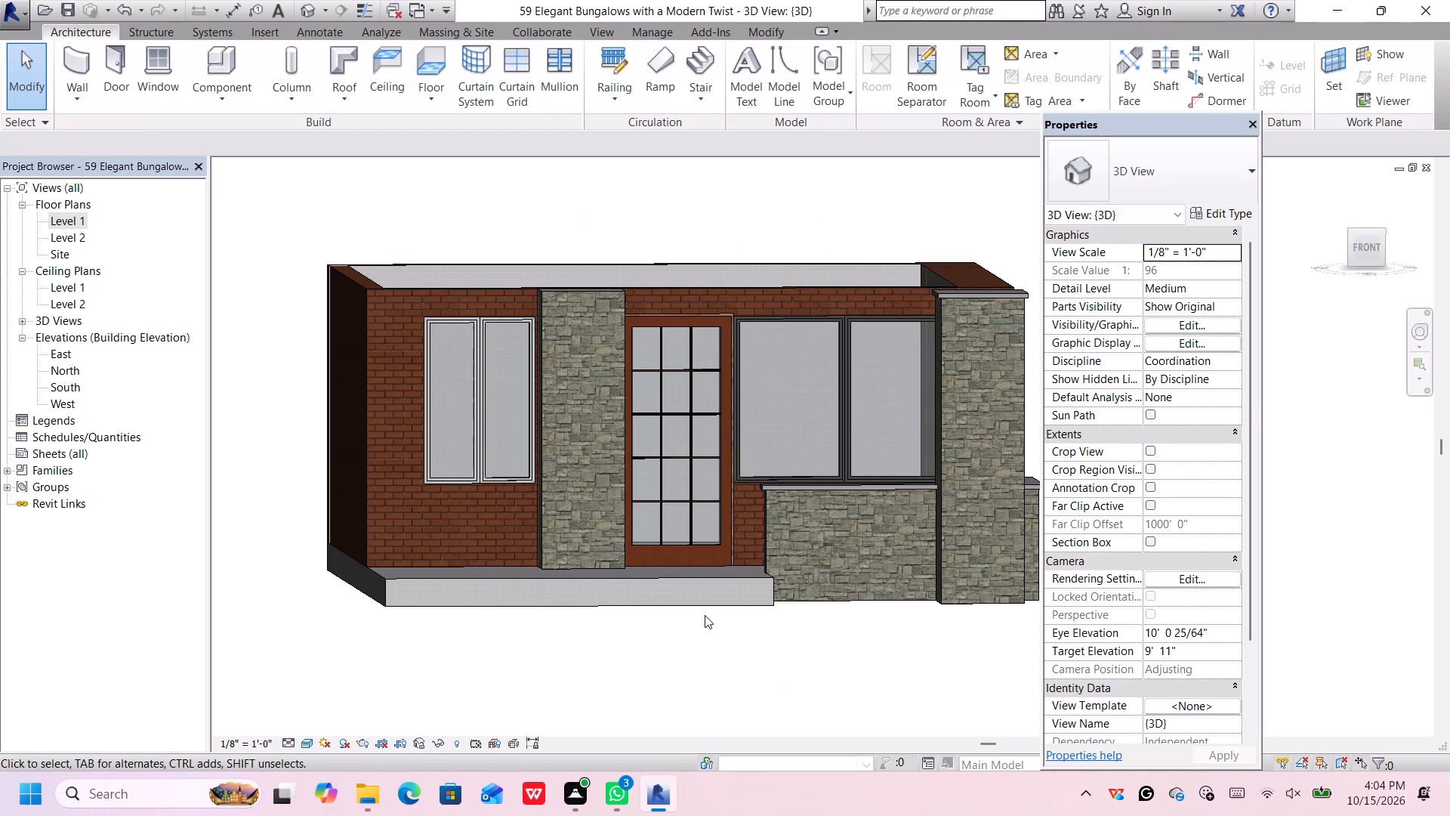
Duplicate the type of the narrow front window nearest the stone column, keeping the suggested name.
{"action": "left_click", "coordinate": [527, 455]}
{"action": "left_click", "coordinate": [1208, 183]}
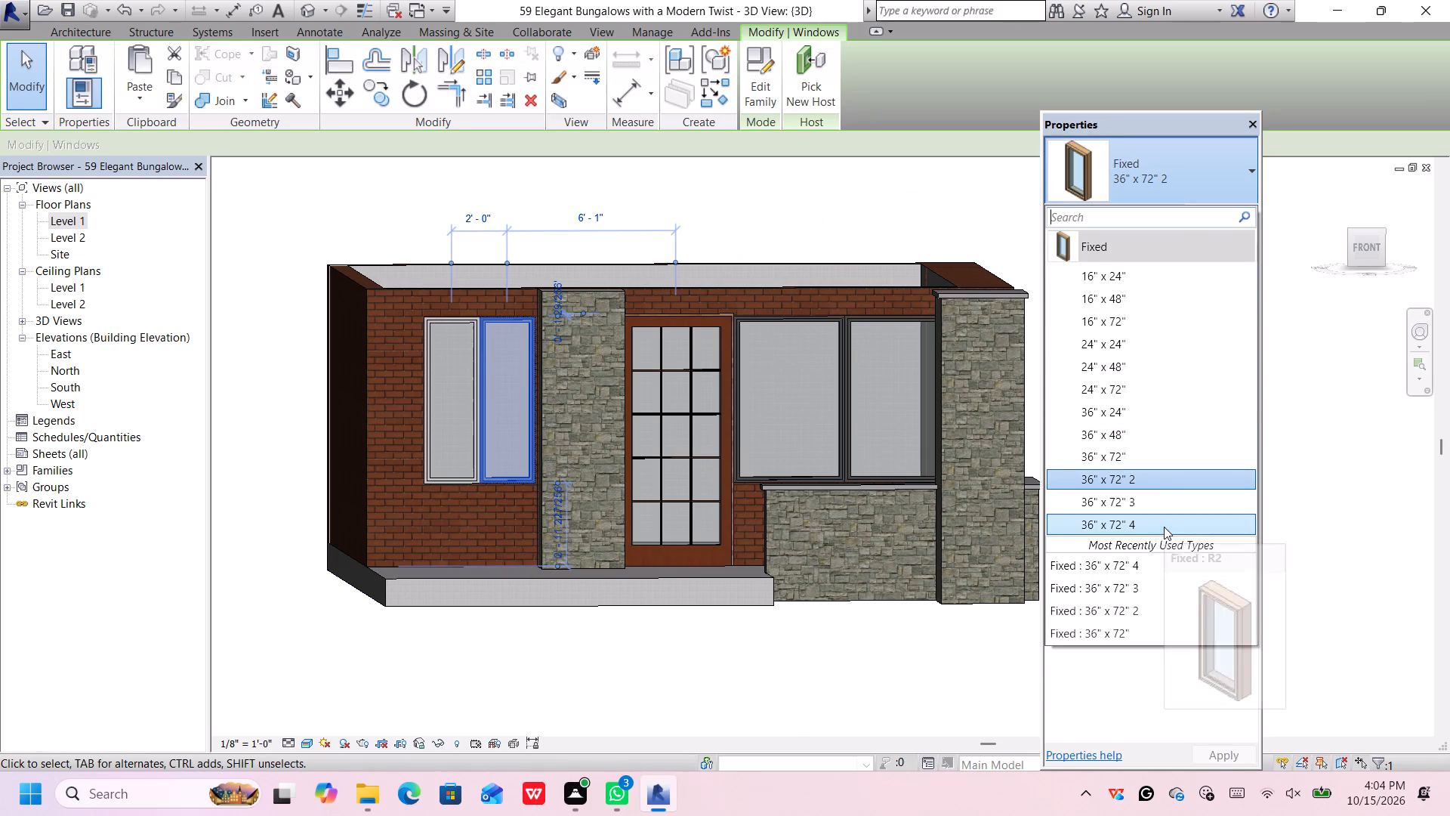
{"action": "left_click", "coordinate": [1245, 178]}
{"action": "left_click", "coordinate": [1235, 210]}
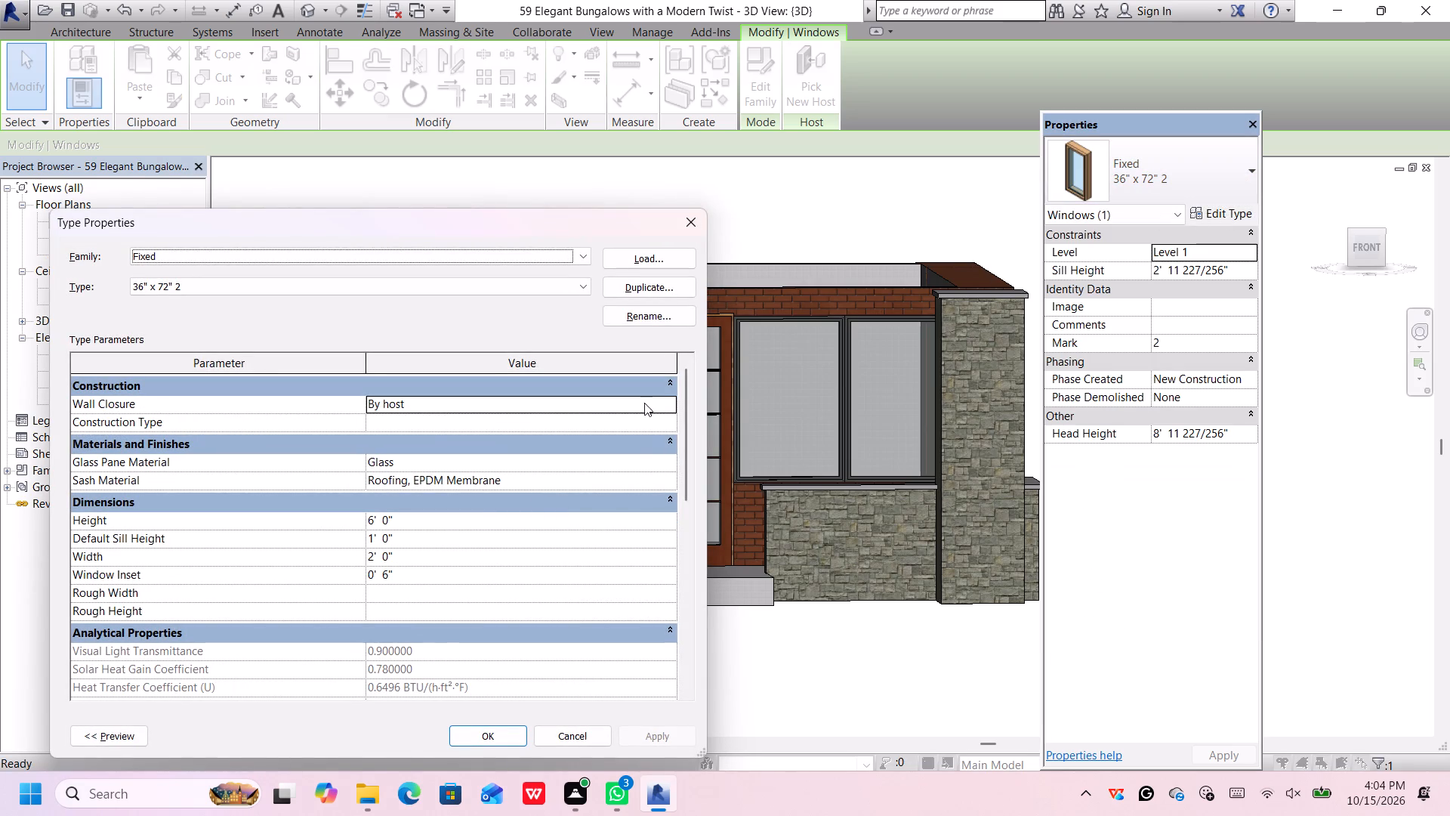
{"action": "left_click", "coordinate": [664, 285]}
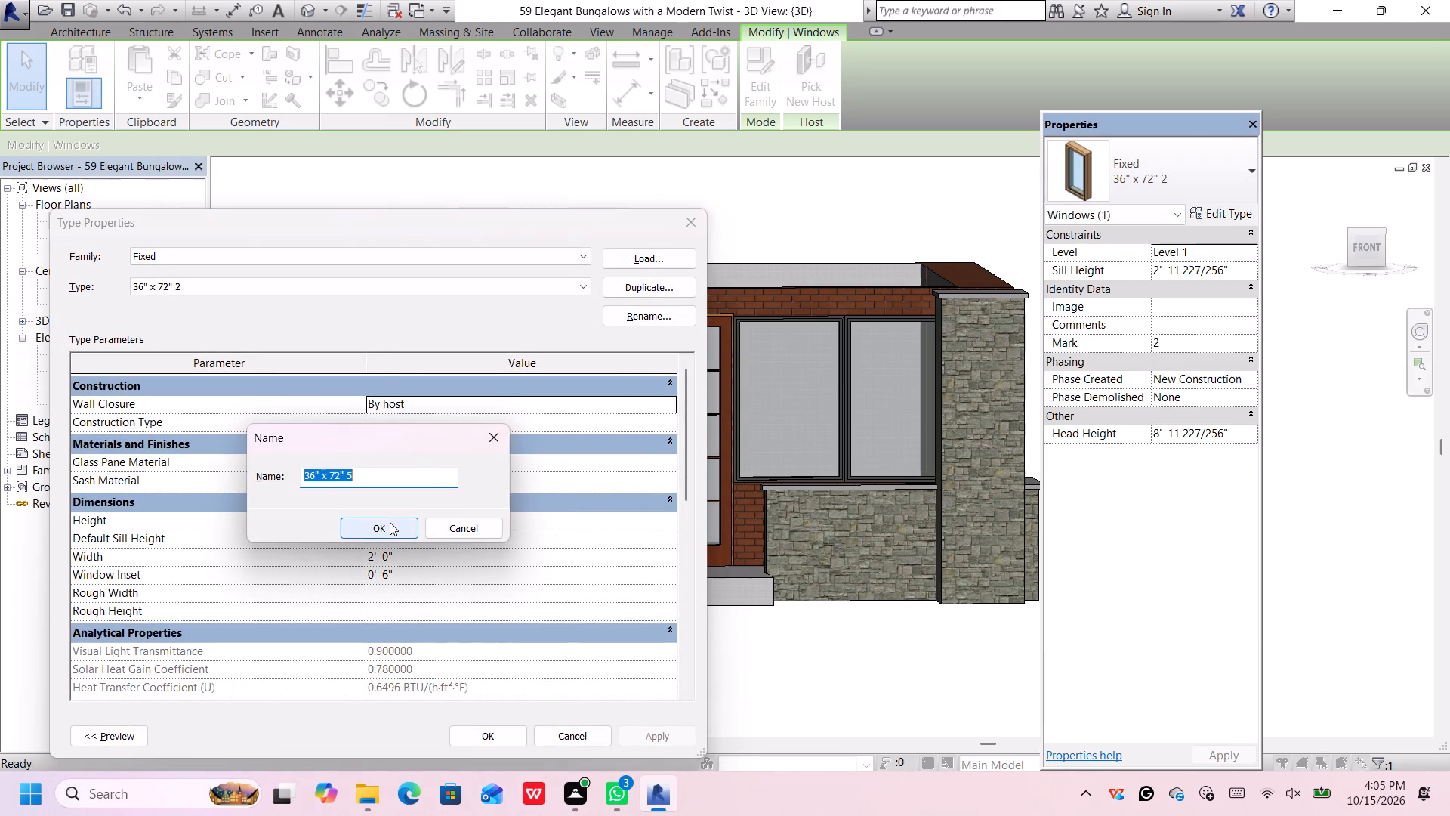
{"action": "left_click", "coordinate": [390, 522]}
Set the new type's sash material to the metal Structure, Steel Bar Joist Layer and apply it to the selected narrow window.
{"action": "left_click", "coordinate": [666, 479]}
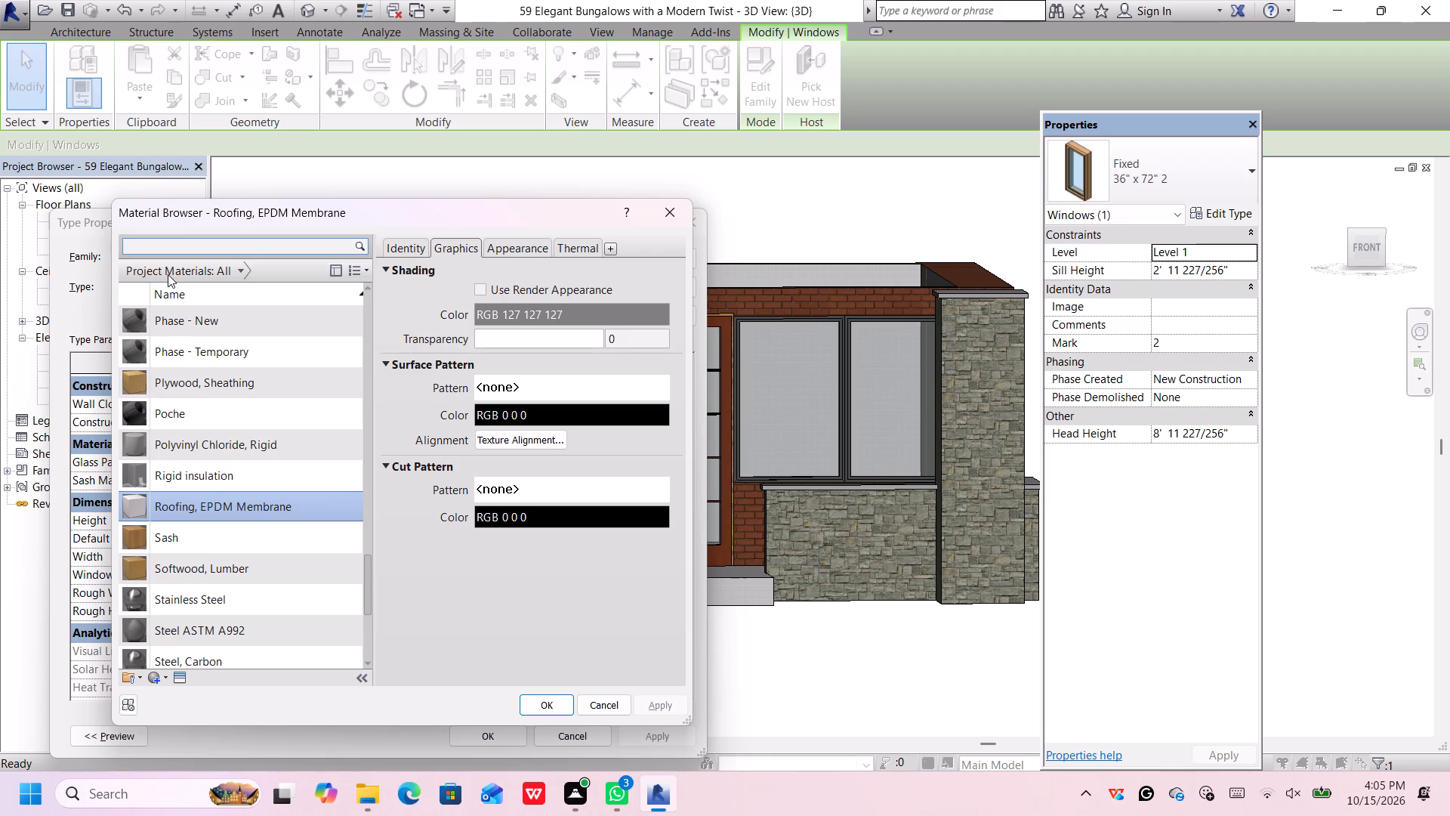
{"action": "left_click", "coordinate": [236, 264]}
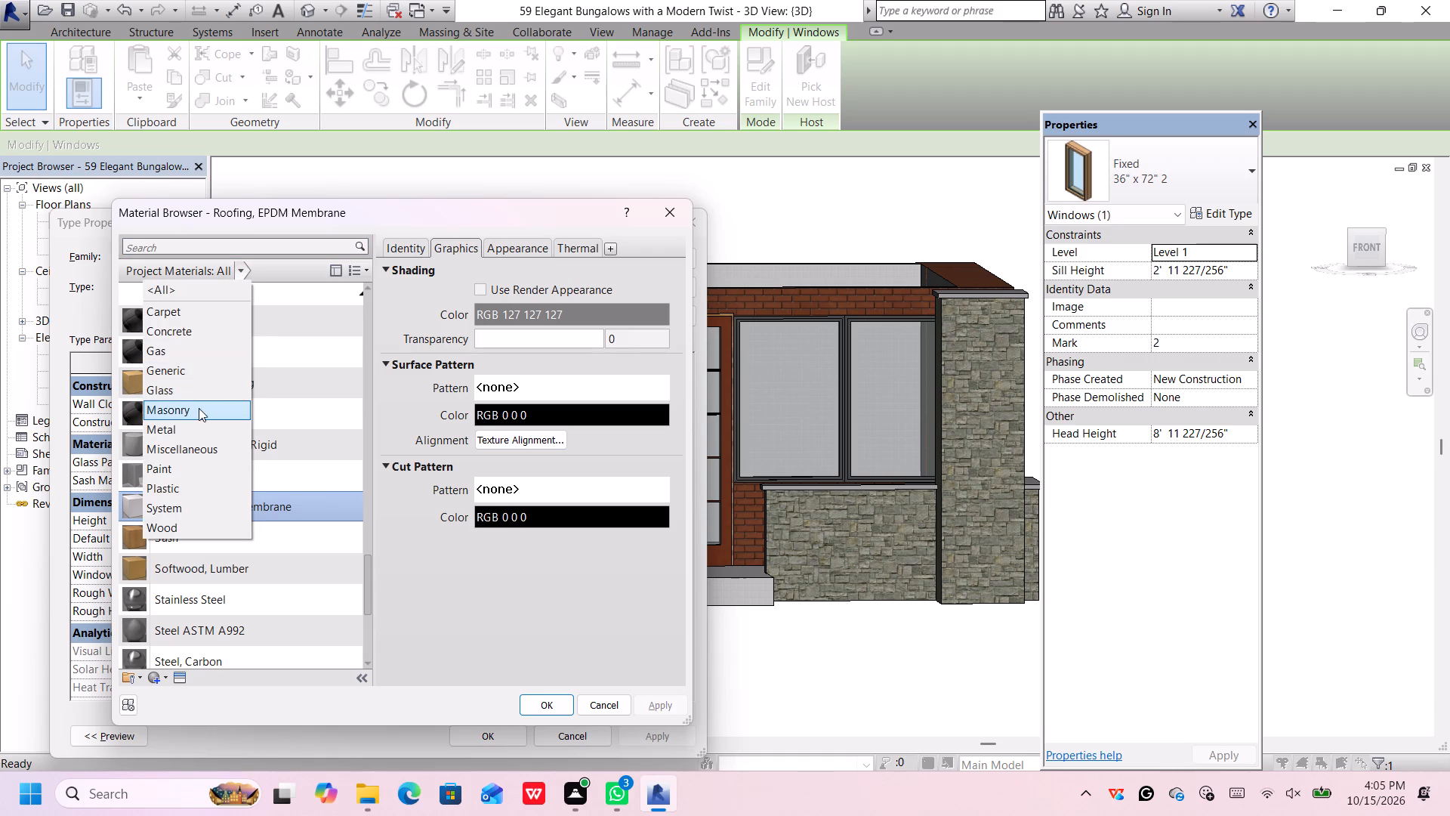
{"action": "left_click", "coordinate": [199, 426]}
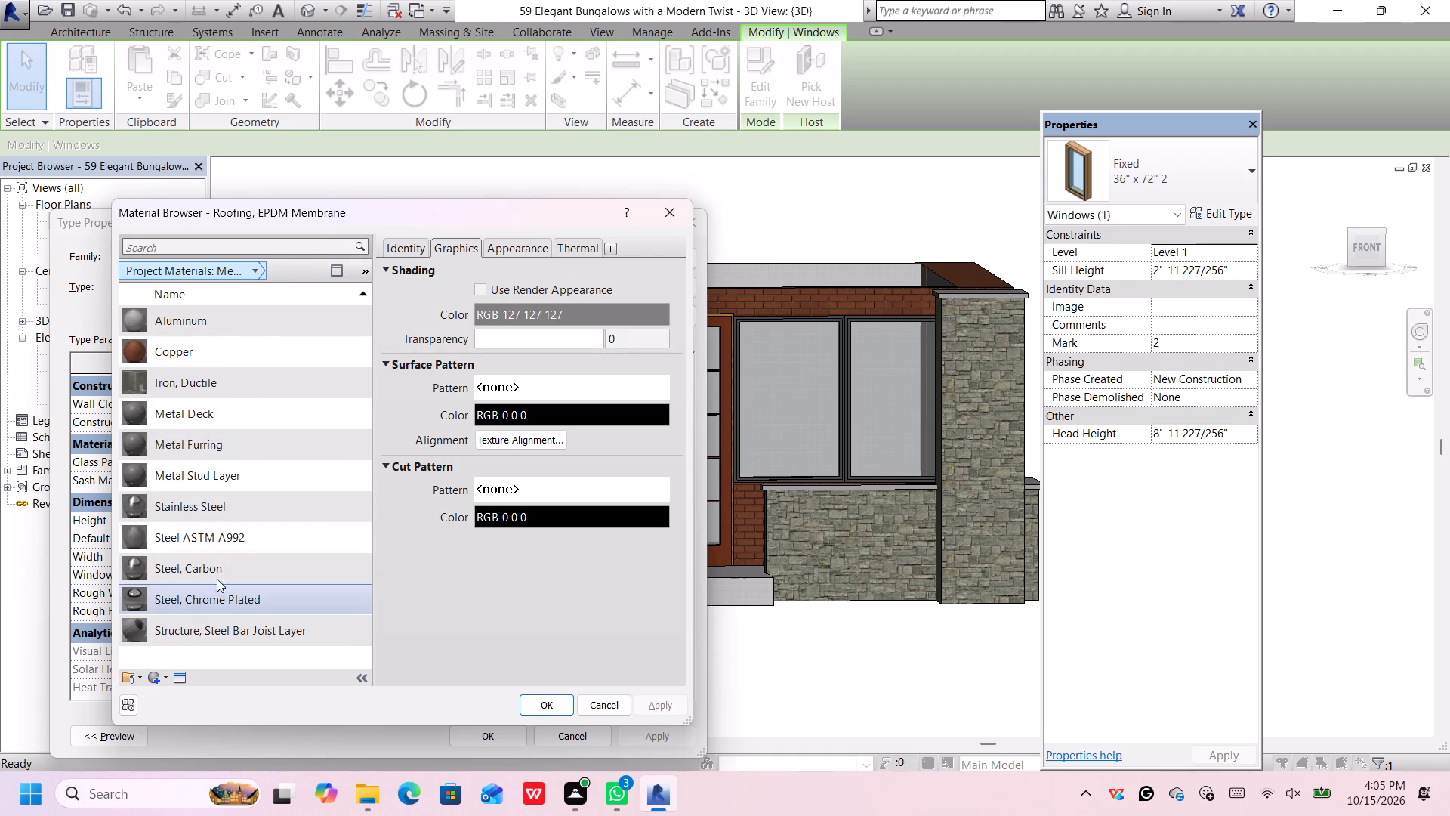
{"action": "left_click", "coordinate": [239, 626]}
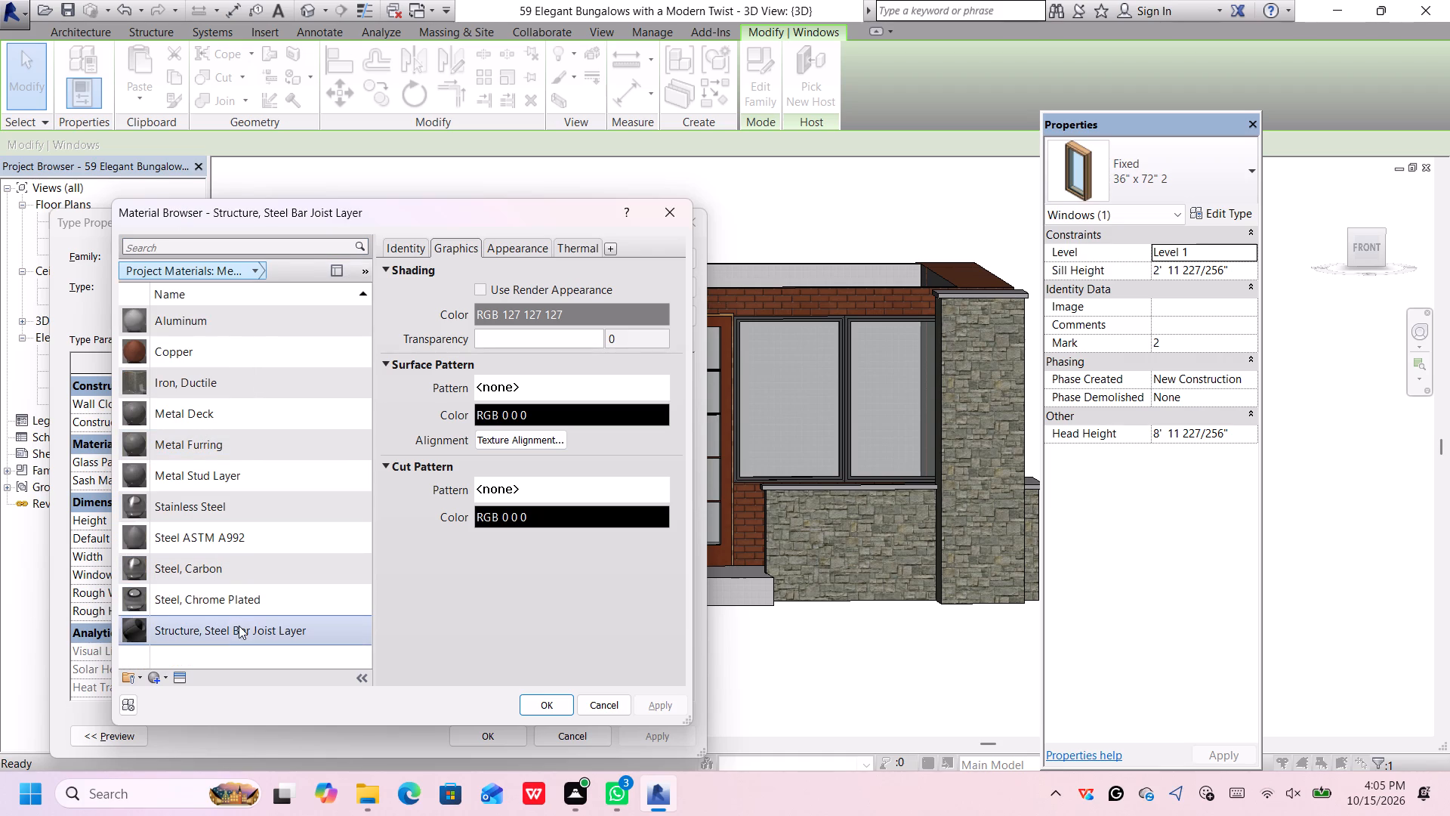
{"action": "left_click", "coordinate": [548, 702]}
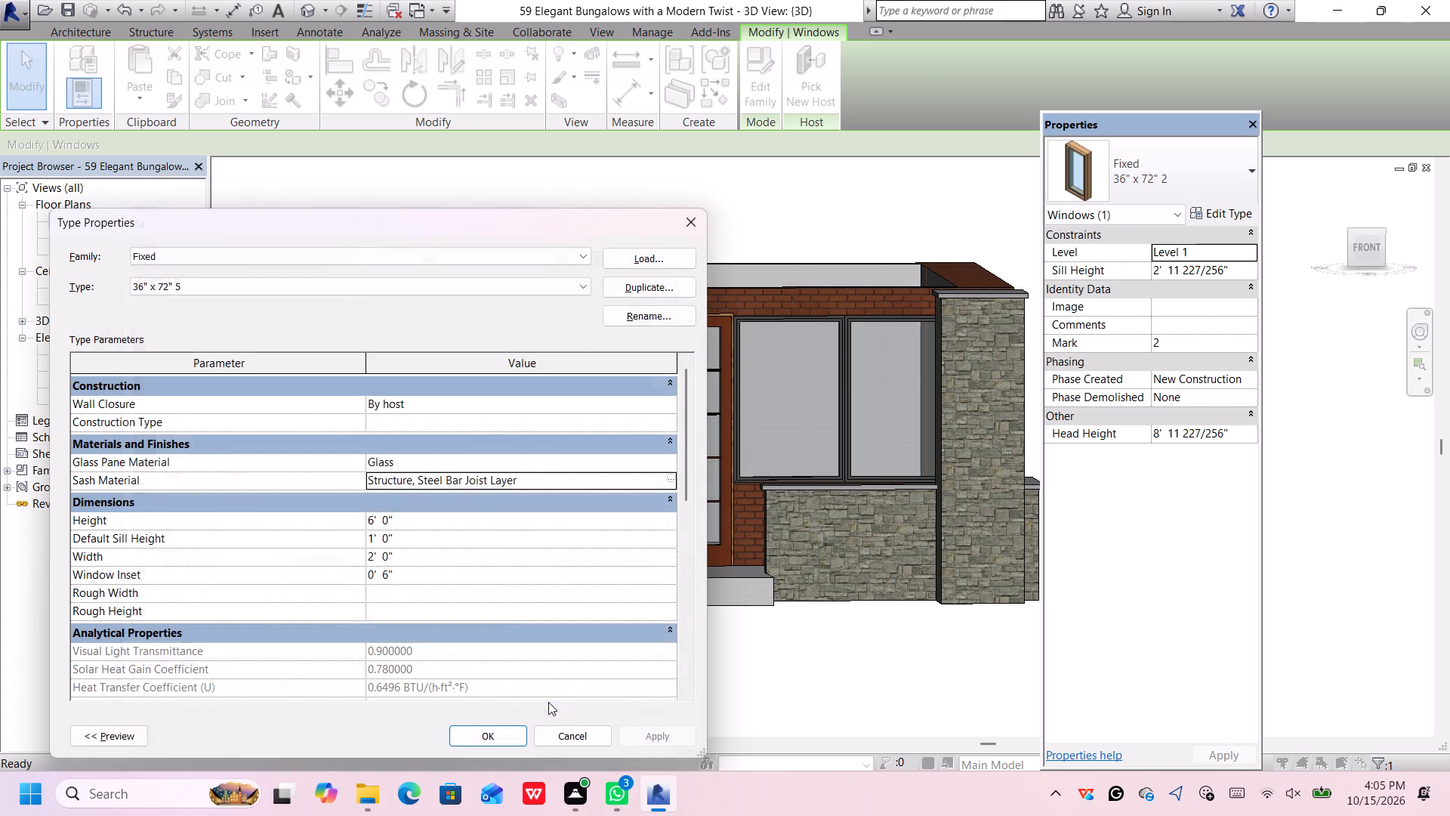
{"action": "left_click", "coordinate": [472, 736]}
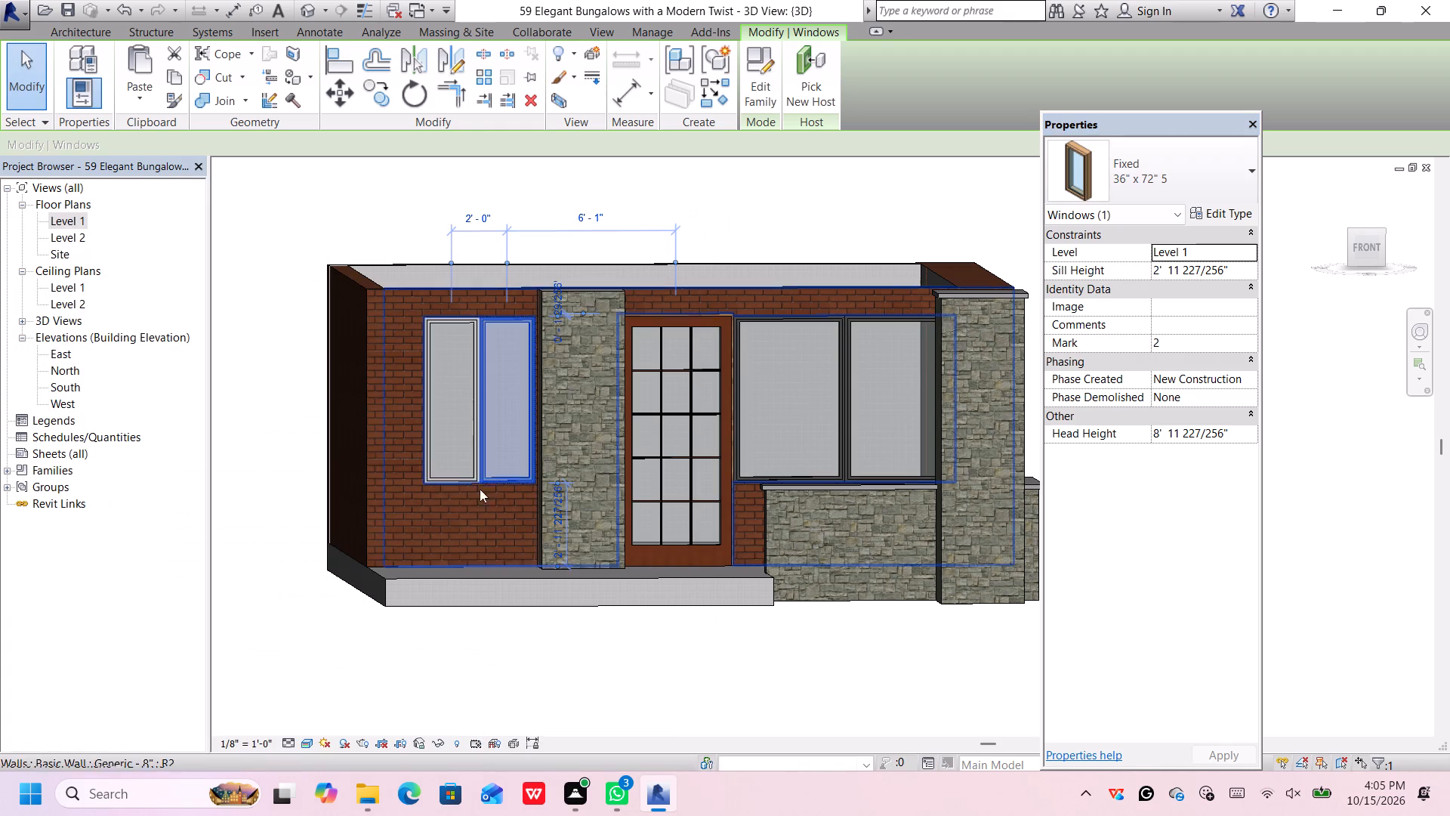
{"action": "left_click", "coordinate": [428, 683]}
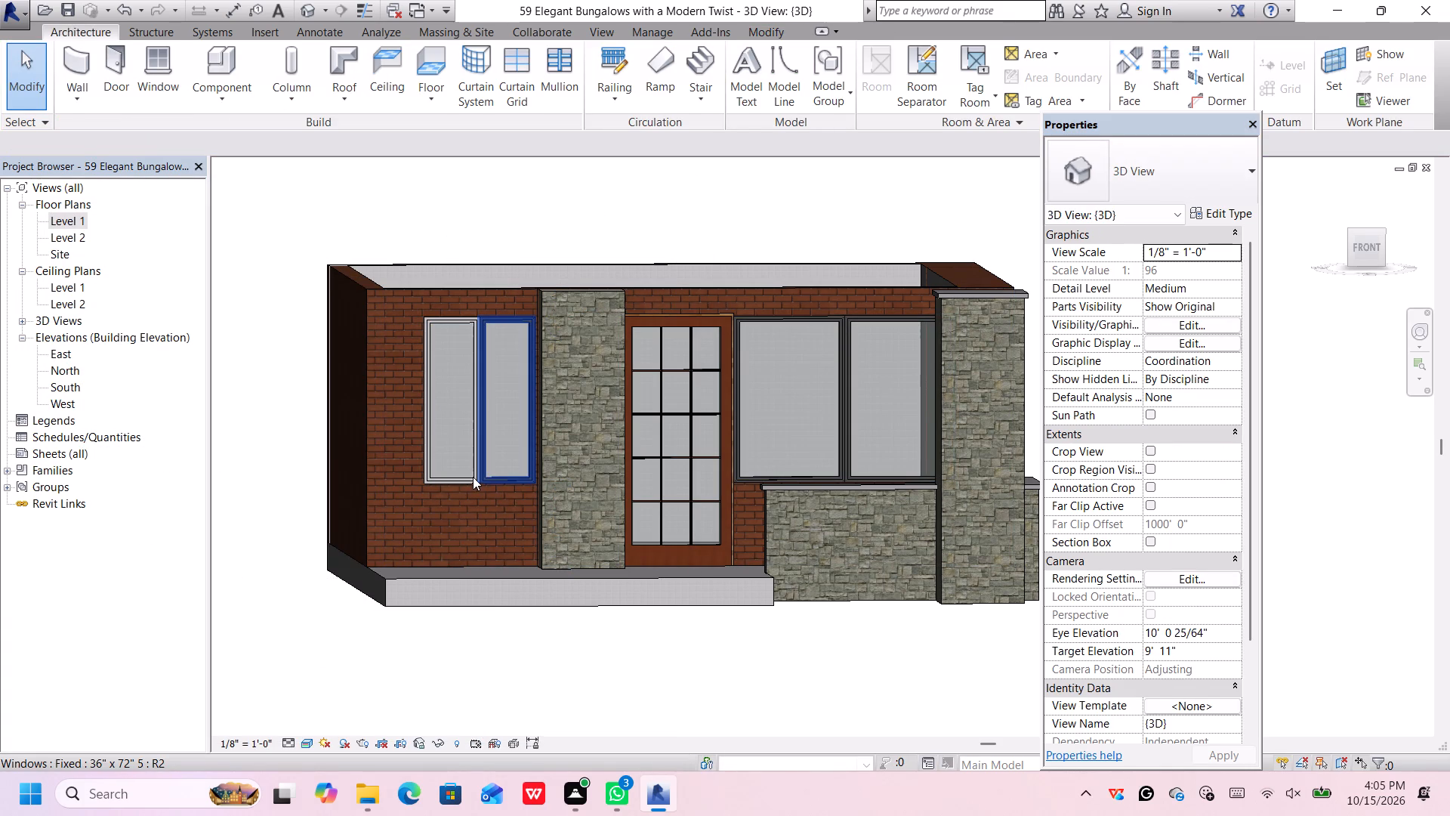
Change the other narrow front window, farther from the stone column, to the Fixed 36" x 72" 5 type.
{"action": "left_click", "coordinate": [473, 477]}
{"action": "left_click", "coordinate": [427, 334]}
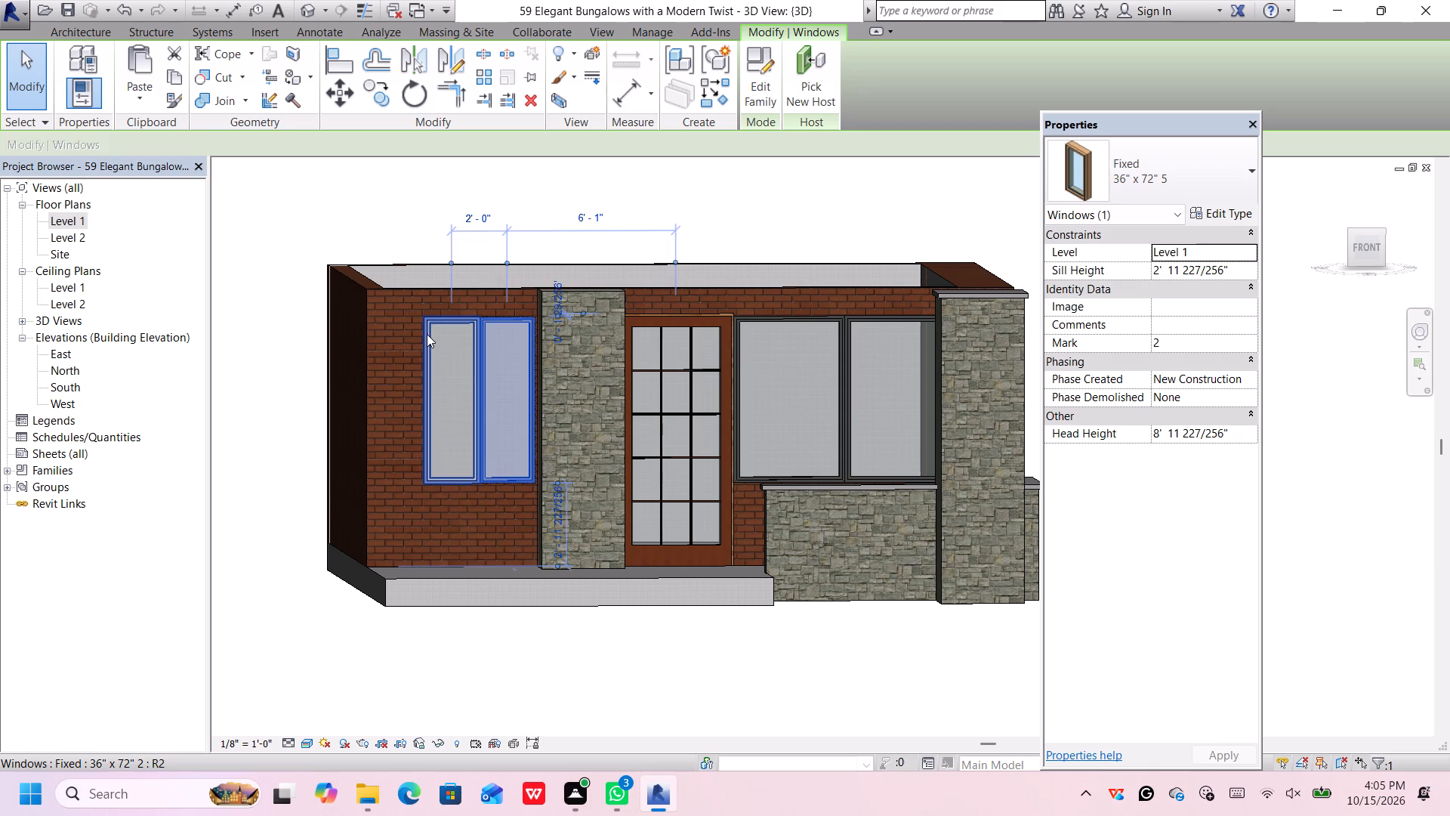
{"action": "left_click", "coordinate": [1242, 215]}
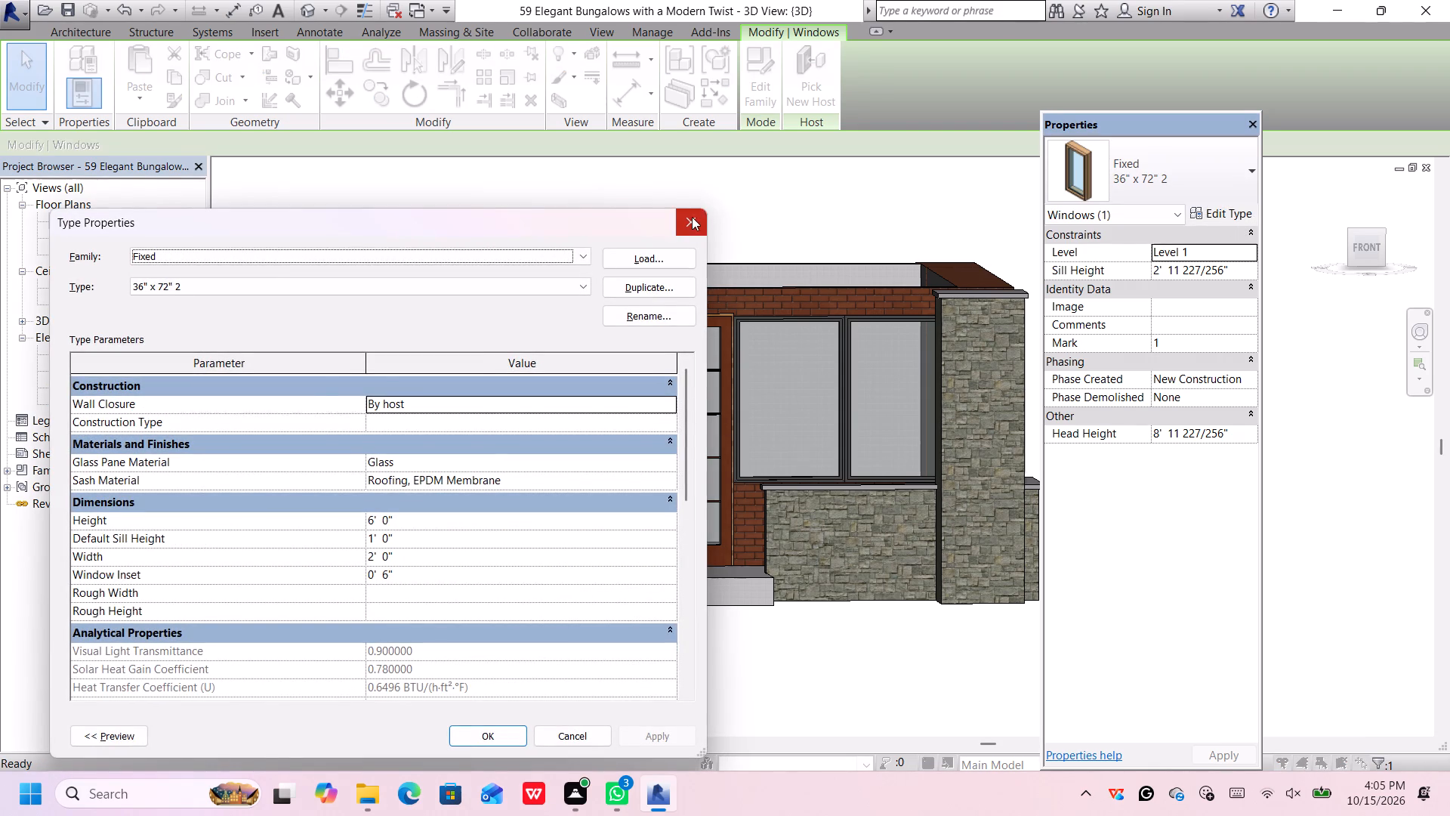
{"action": "left_click", "coordinate": [690, 217]}
{"action": "left_click", "coordinate": [1211, 175]}
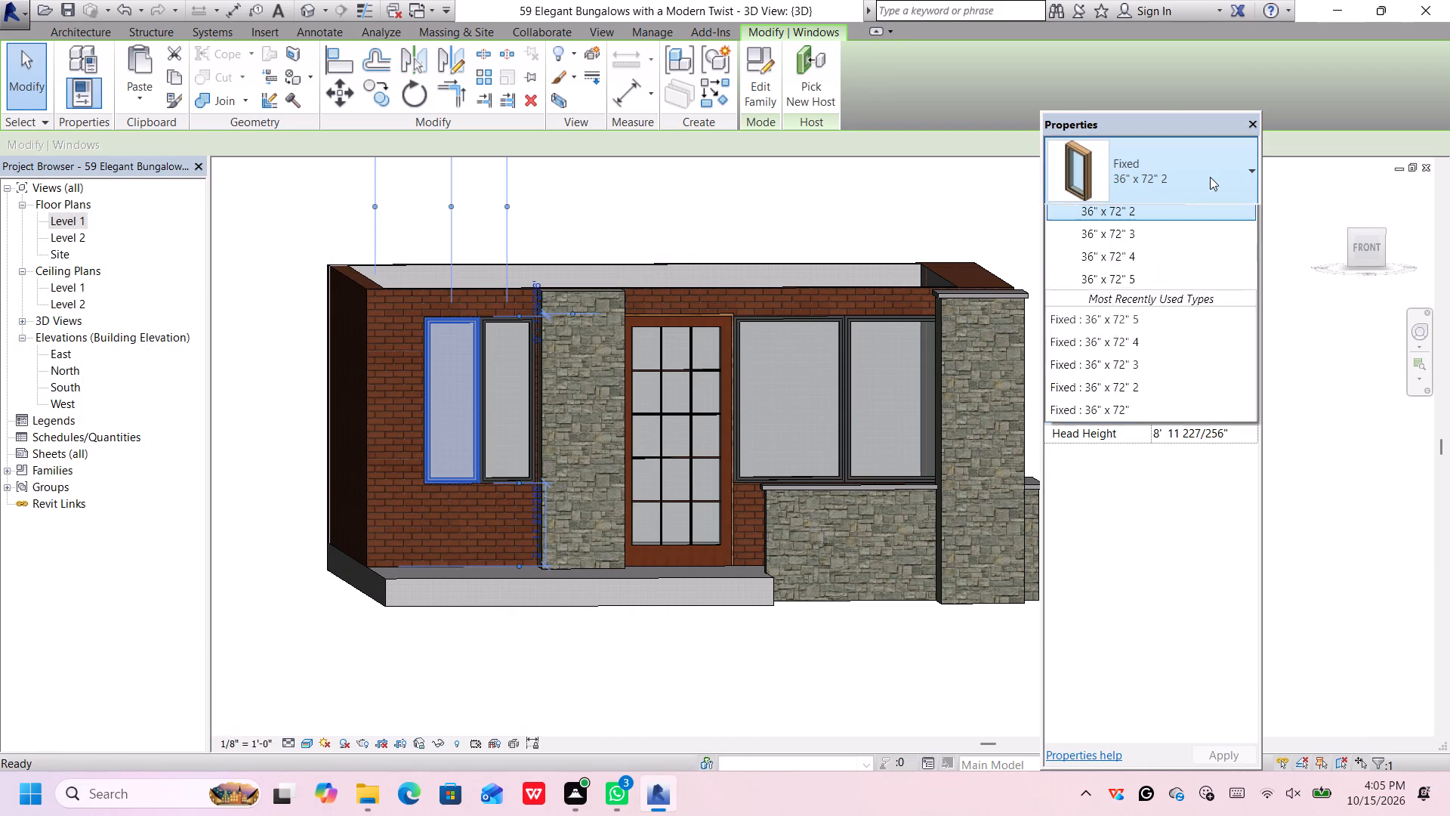
{"action": "left_click", "coordinate": [1146, 545]}
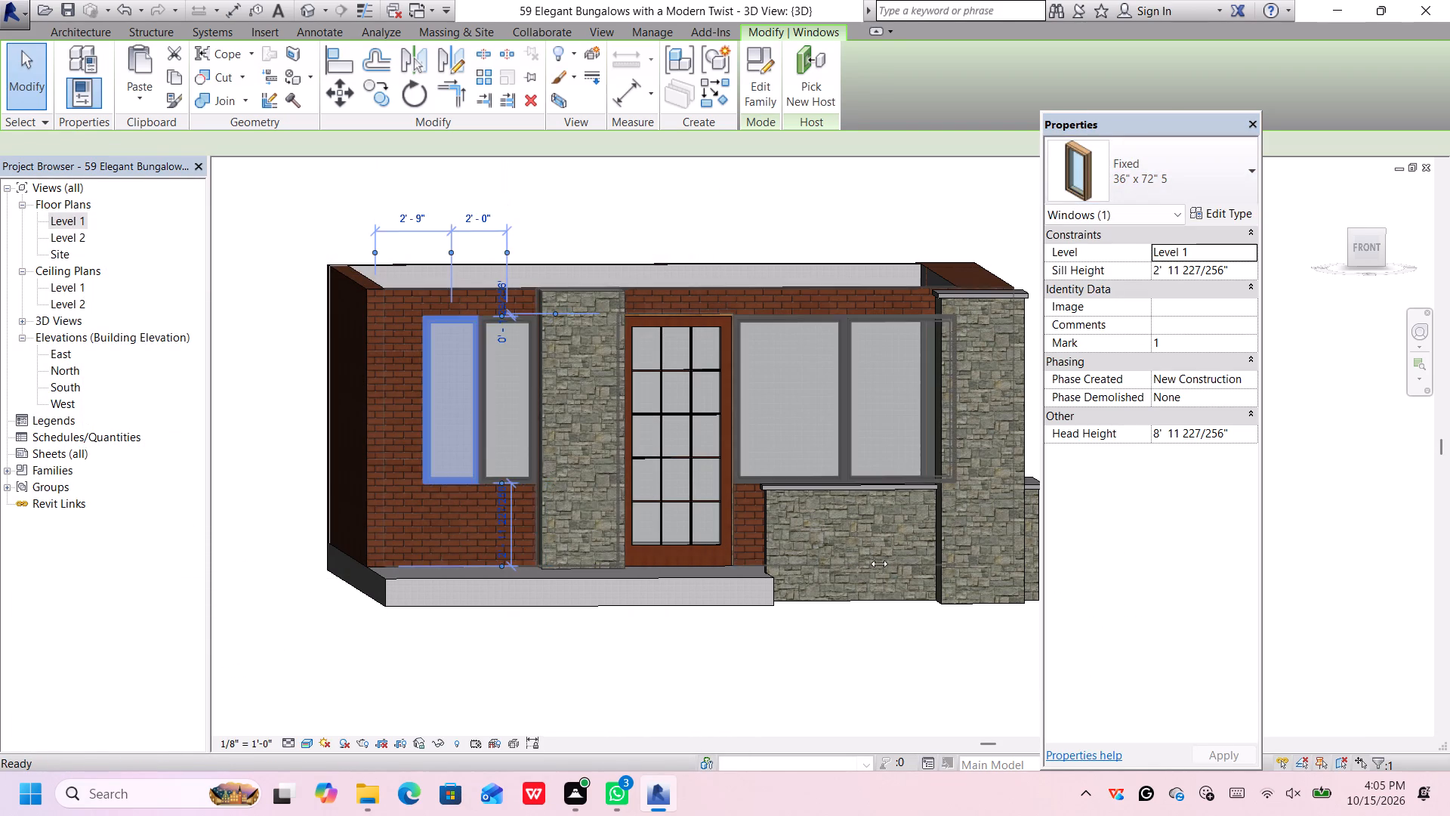
{"action": "left_click", "coordinate": [671, 666]}
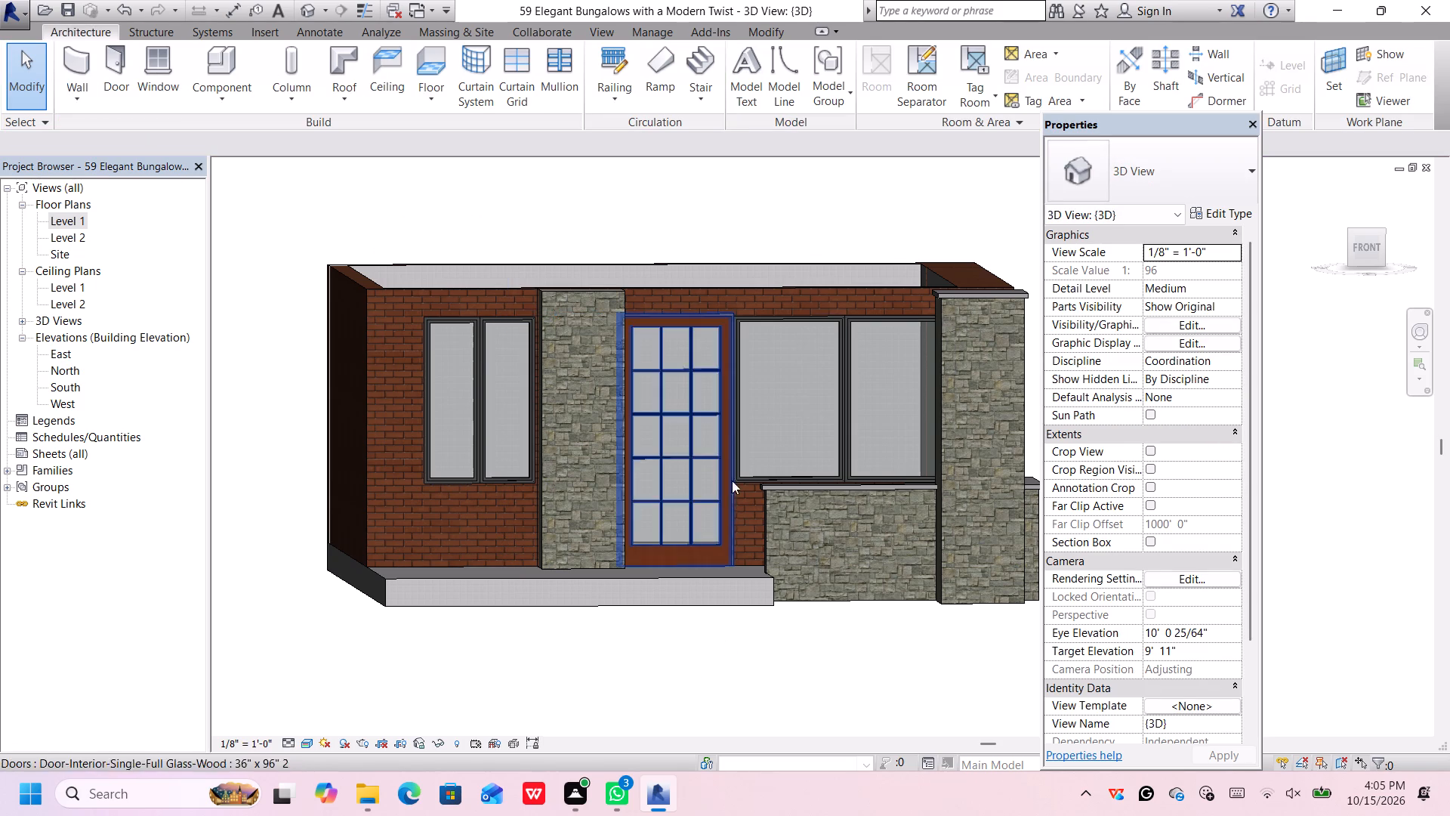
Examine the bungalow's front facade, porch and column tops from the front and from above.
{"action": "scroll", "coordinate": [781, 227], "scroll_direction": "down", "scroll_amount": 1}
{"action": "middle_click_drag", "start_coordinate": [964, 354], "coordinate": [864, 334]}
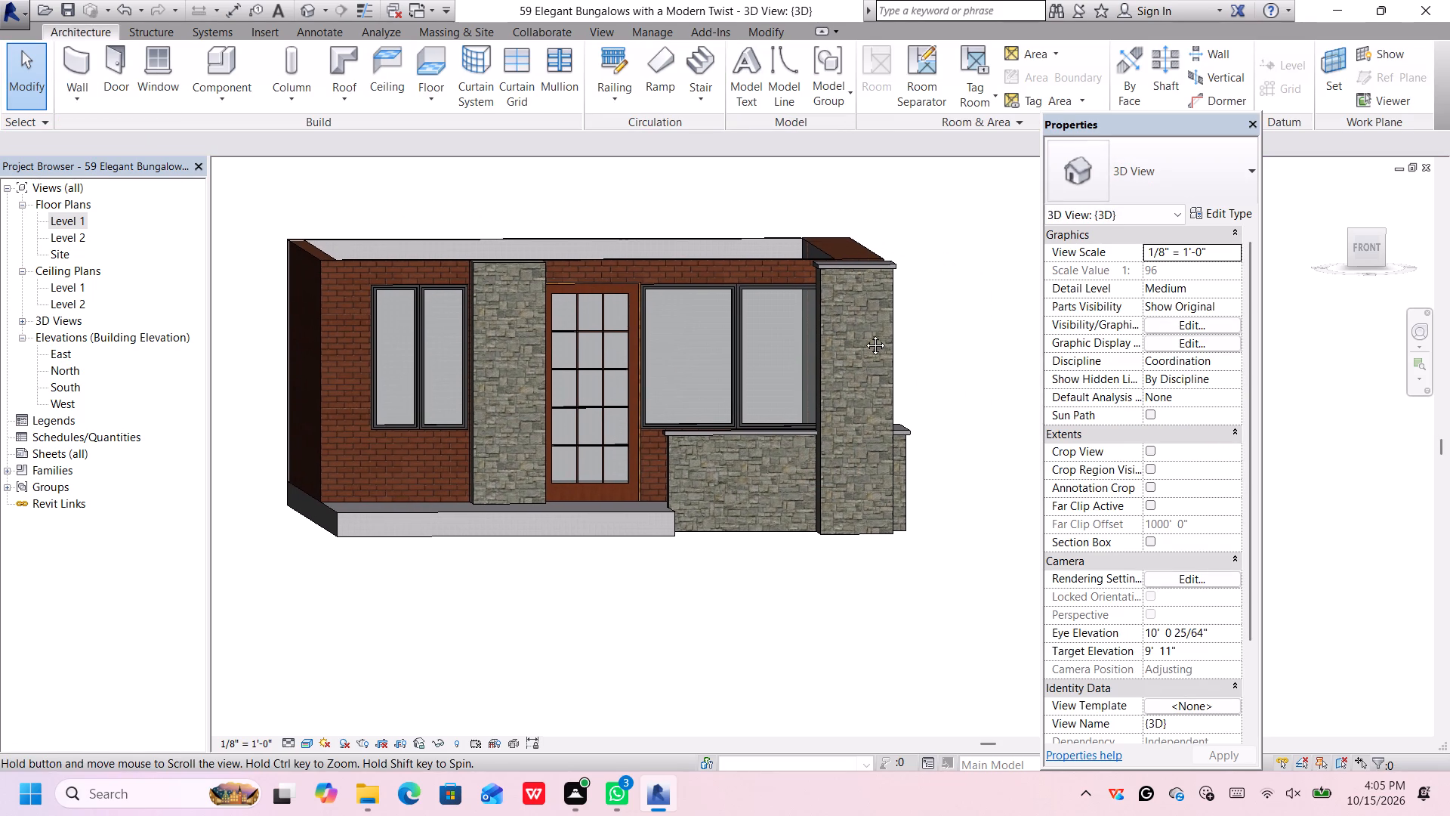
{"action": "middle_click_drag", "start_coordinate": [864, 334], "coordinate": [862, 343]}
{"action": "middle_click_drag", "start_coordinate": [862, 351], "coordinate": [865, 366]}
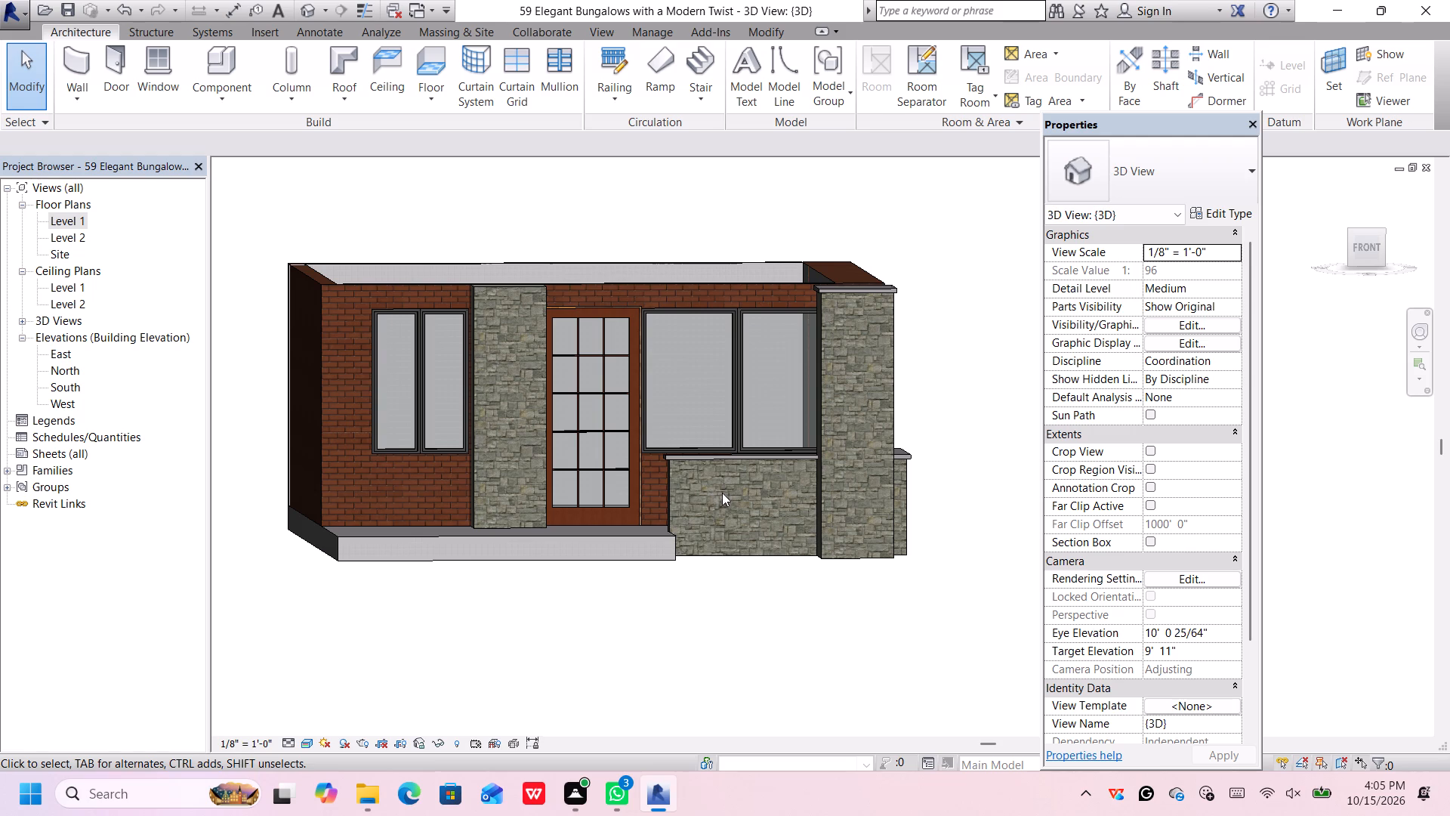
{"action": "scroll", "coordinate": [895, 490], "scroll_direction": "down", "scroll_amount": 2}
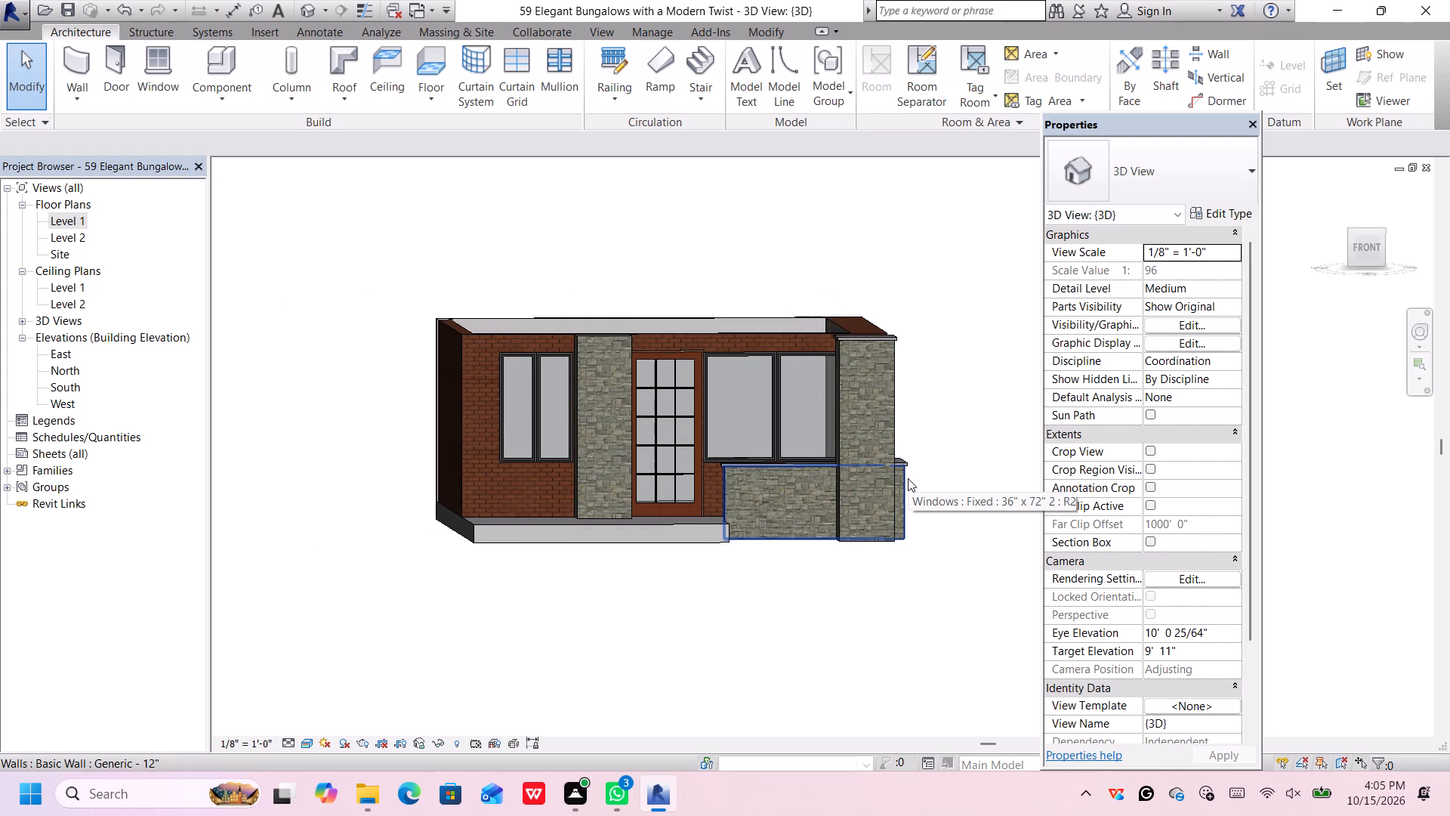
{"action": "scroll", "coordinate": [908, 478], "scroll_direction": "down", "scroll_amount": 2}
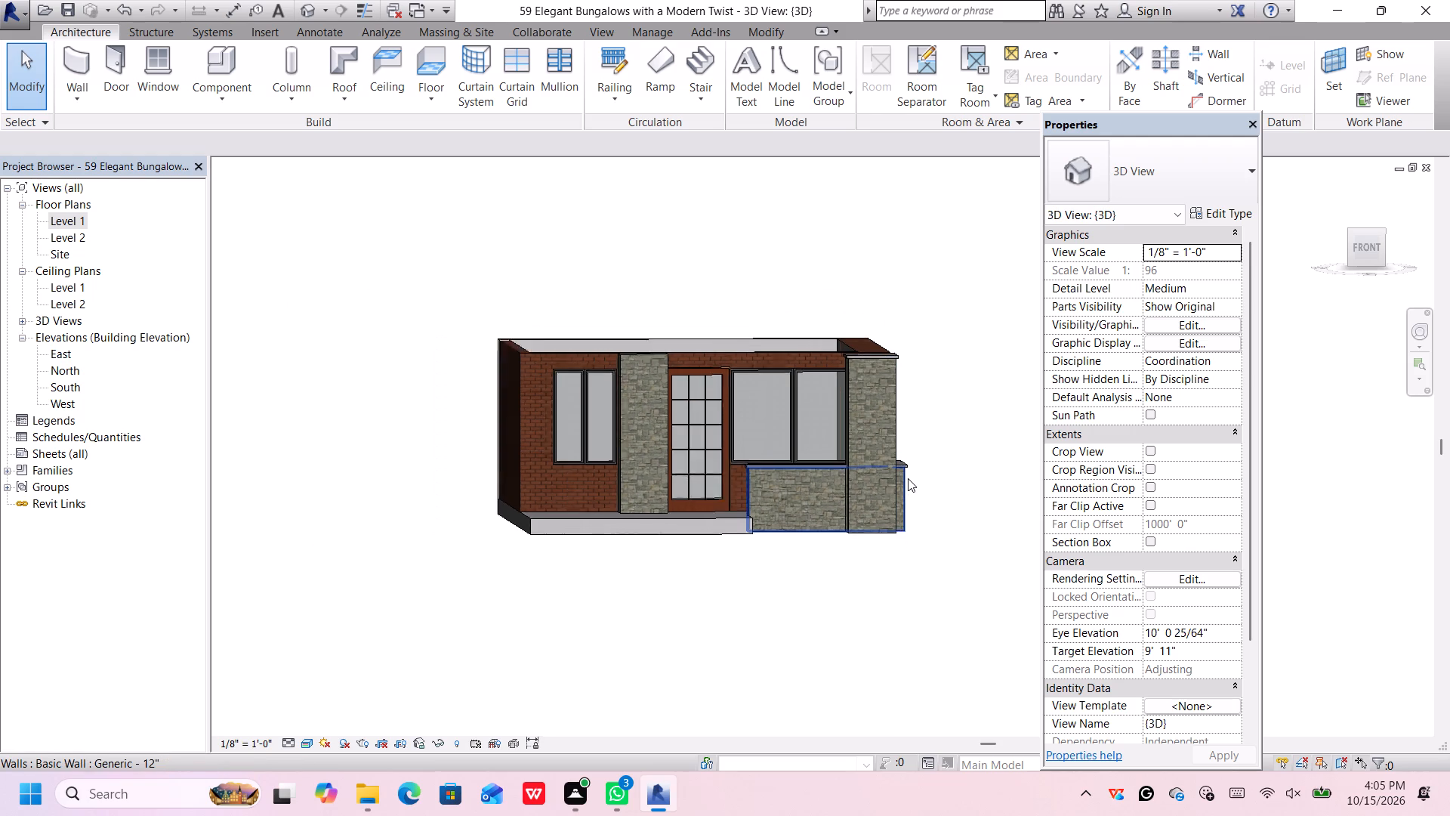
{"action": "scroll", "coordinate": [933, 451], "scroll_direction": "up", "scroll_amount": 2}
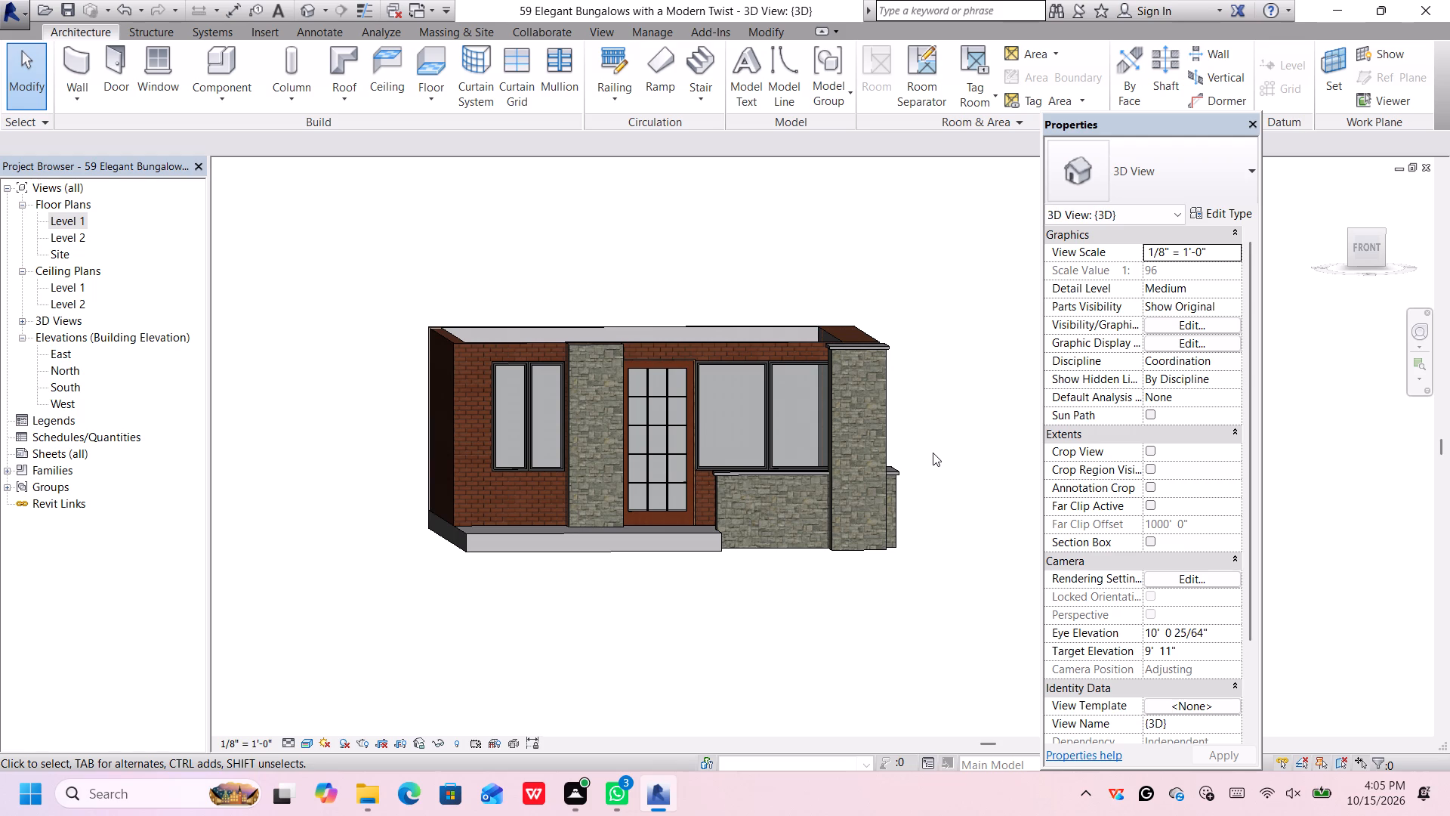
{"action": "scroll", "coordinate": [933, 451], "scroll_direction": "down", "scroll_amount": 1}
{"action": "middle_click_drag", "start_coordinate": [931, 452], "coordinate": [915, 484], "text": "shift"}
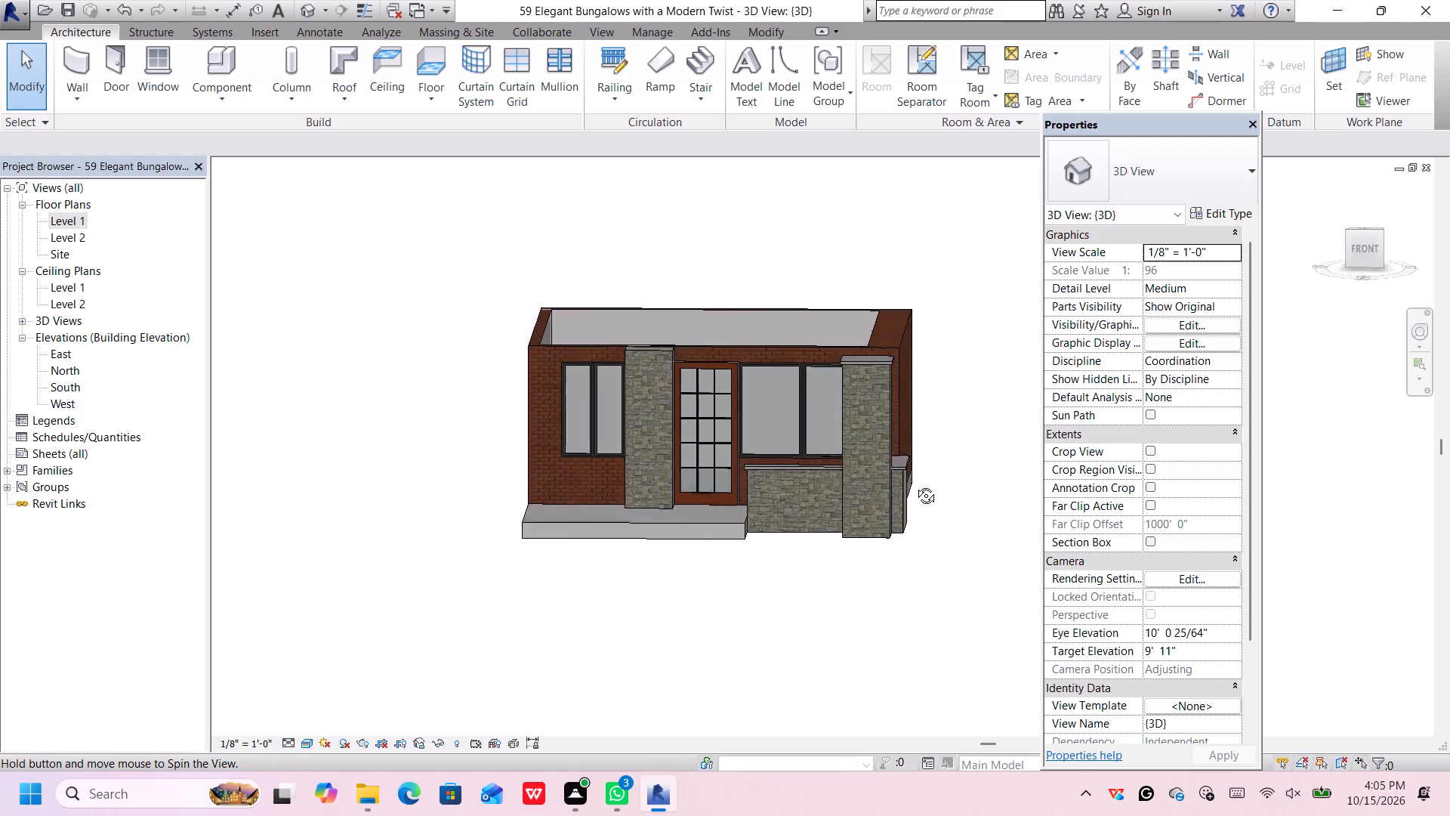
{"action": "middle_click_drag", "start_coordinate": [915, 484], "coordinate": [936, 485], "text": "shift"}
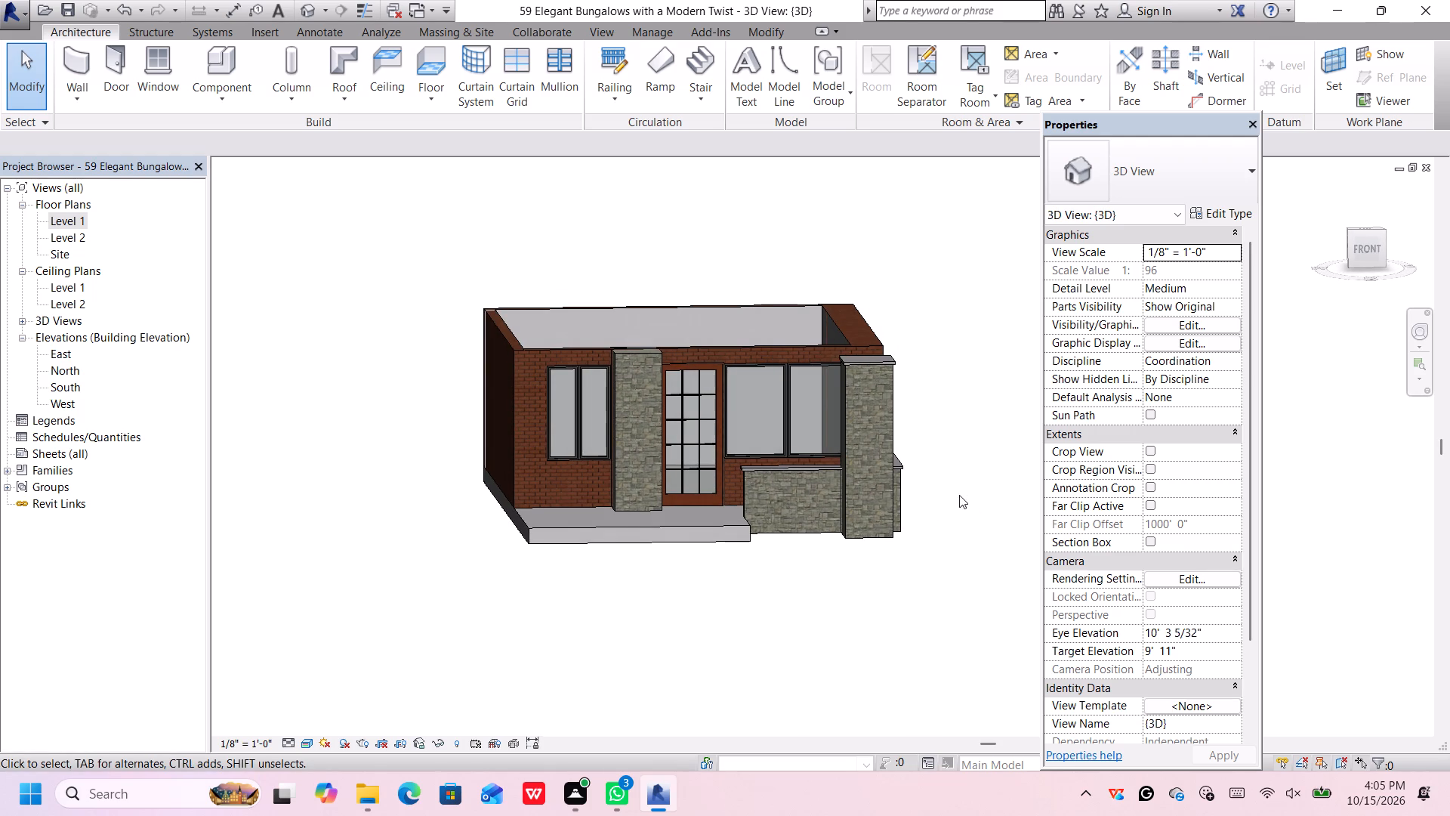
{"action": "scroll", "coordinate": [932, 387], "scroll_direction": "up", "scroll_amount": 1}
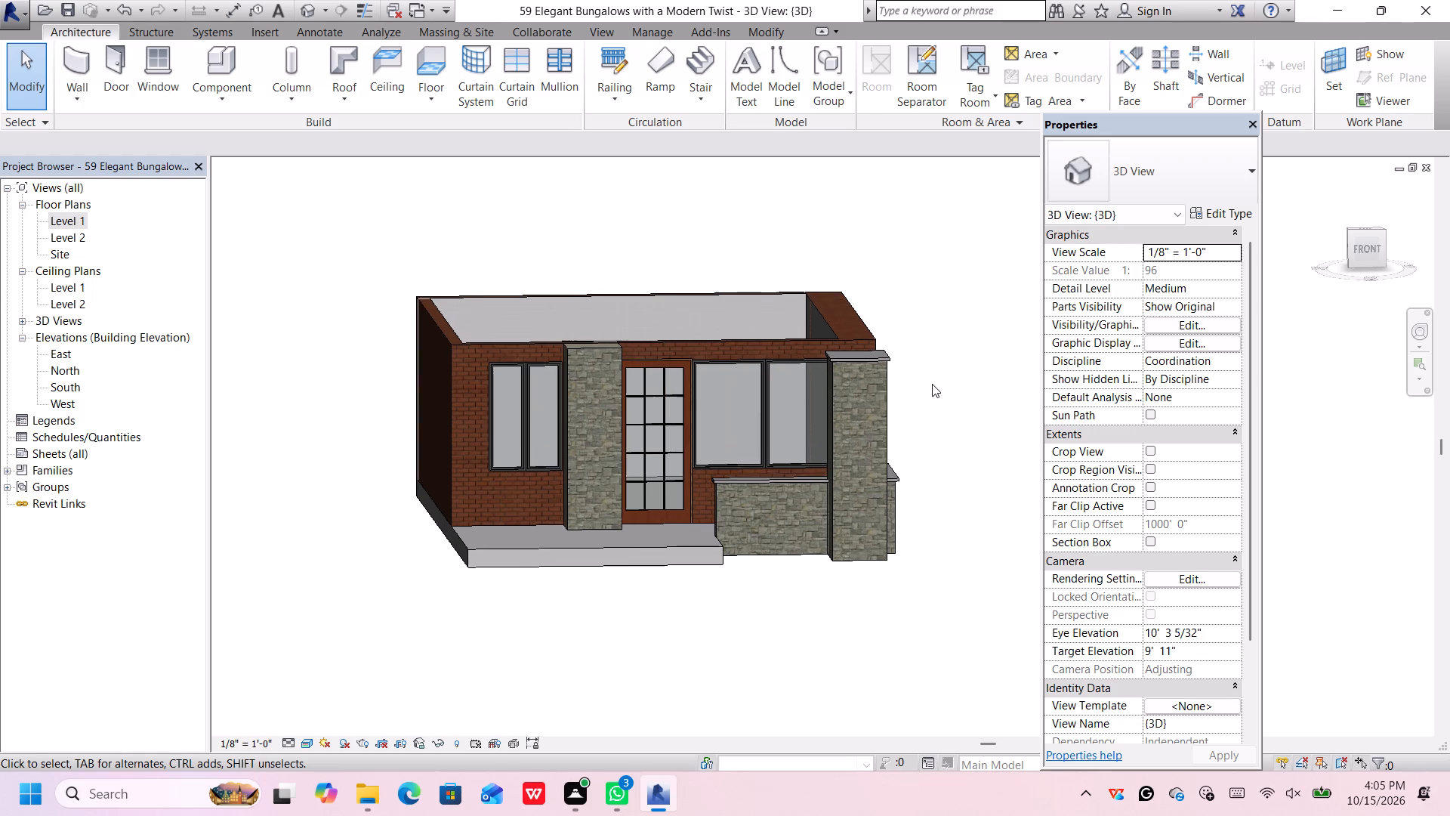
{"action": "scroll", "coordinate": [932, 384], "scroll_direction": "up", "scroll_amount": 1}
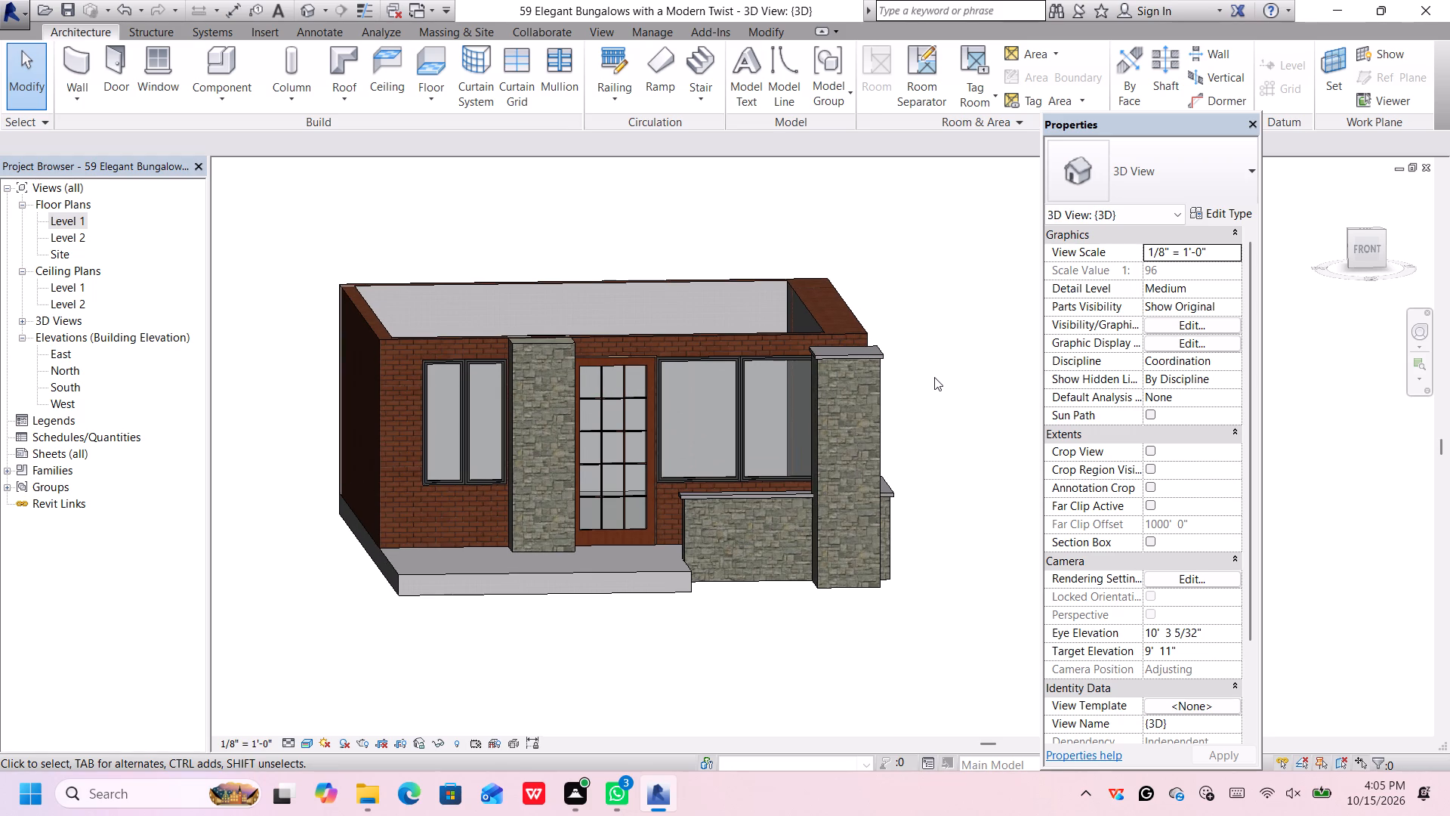
{"action": "scroll", "coordinate": [935, 377], "scroll_direction": "down", "scroll_amount": 1}
{"action": "middle_click_drag", "start_coordinate": [935, 379], "coordinate": [938, 449]}
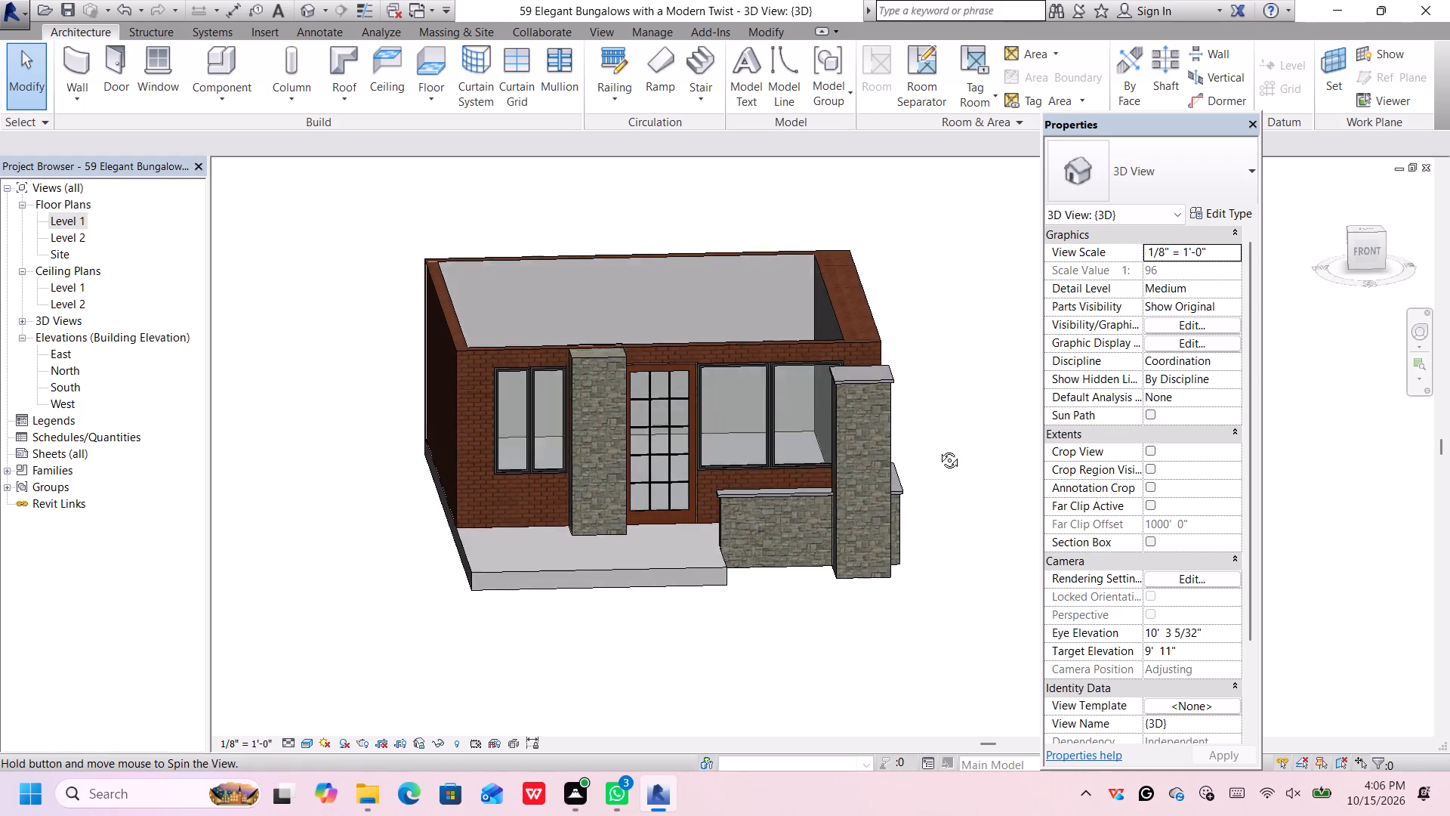
{"action": "middle_click_drag", "start_coordinate": [938, 449], "coordinate": [956, 505]}
Inspect the front facade and the stone column between the narrow windows and the front door.
{"action": "scroll", "coordinate": [523, 333], "scroll_direction": "up", "scroll_amount": 2}
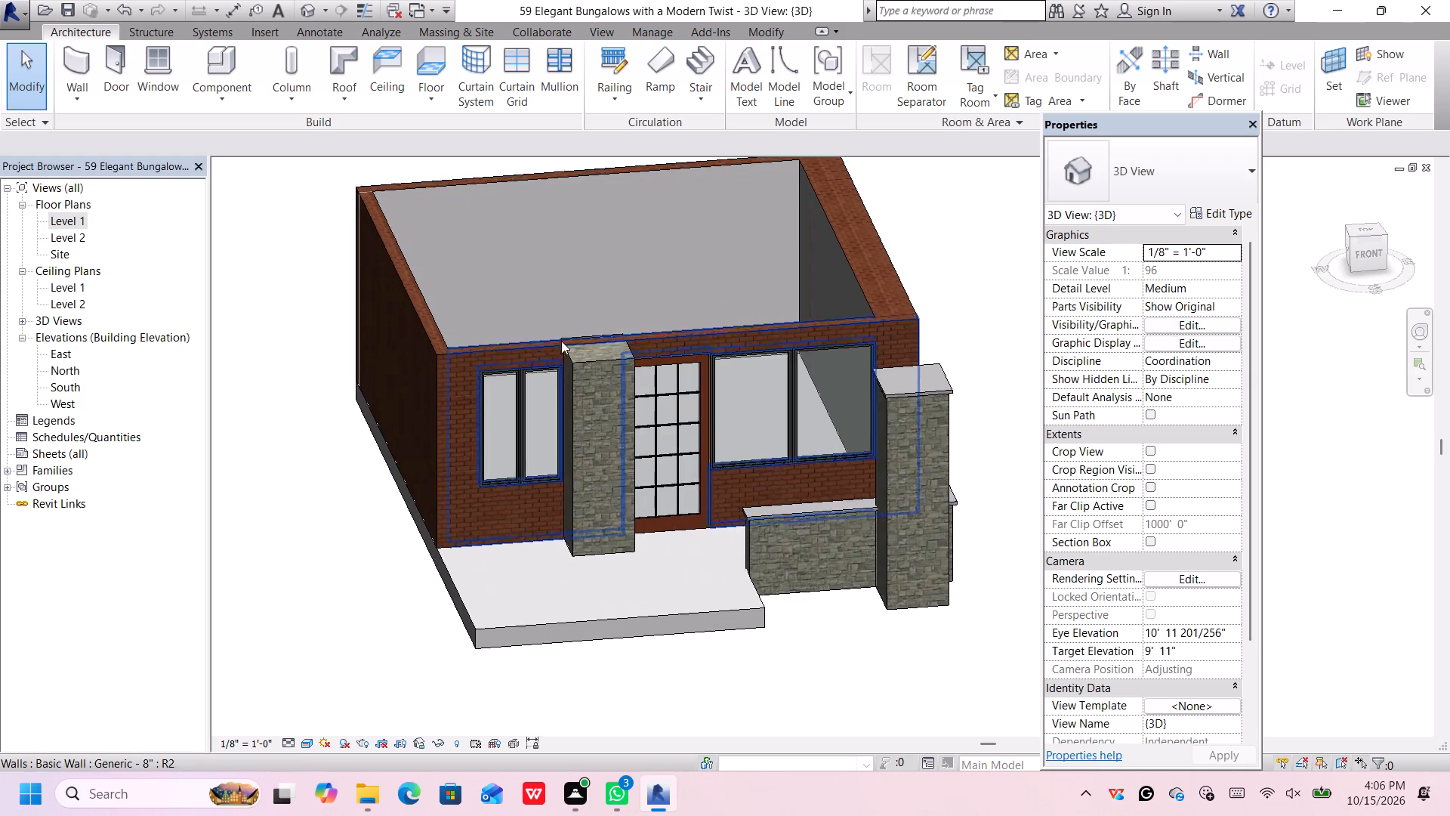
{"action": "scroll", "coordinate": [561, 341], "scroll_direction": "up", "scroll_amount": 3}
{"action": "left_click", "coordinate": [594, 378]}
{"action": "scroll", "coordinate": [597, 379], "scroll_direction": "down", "scroll_amount": 4}
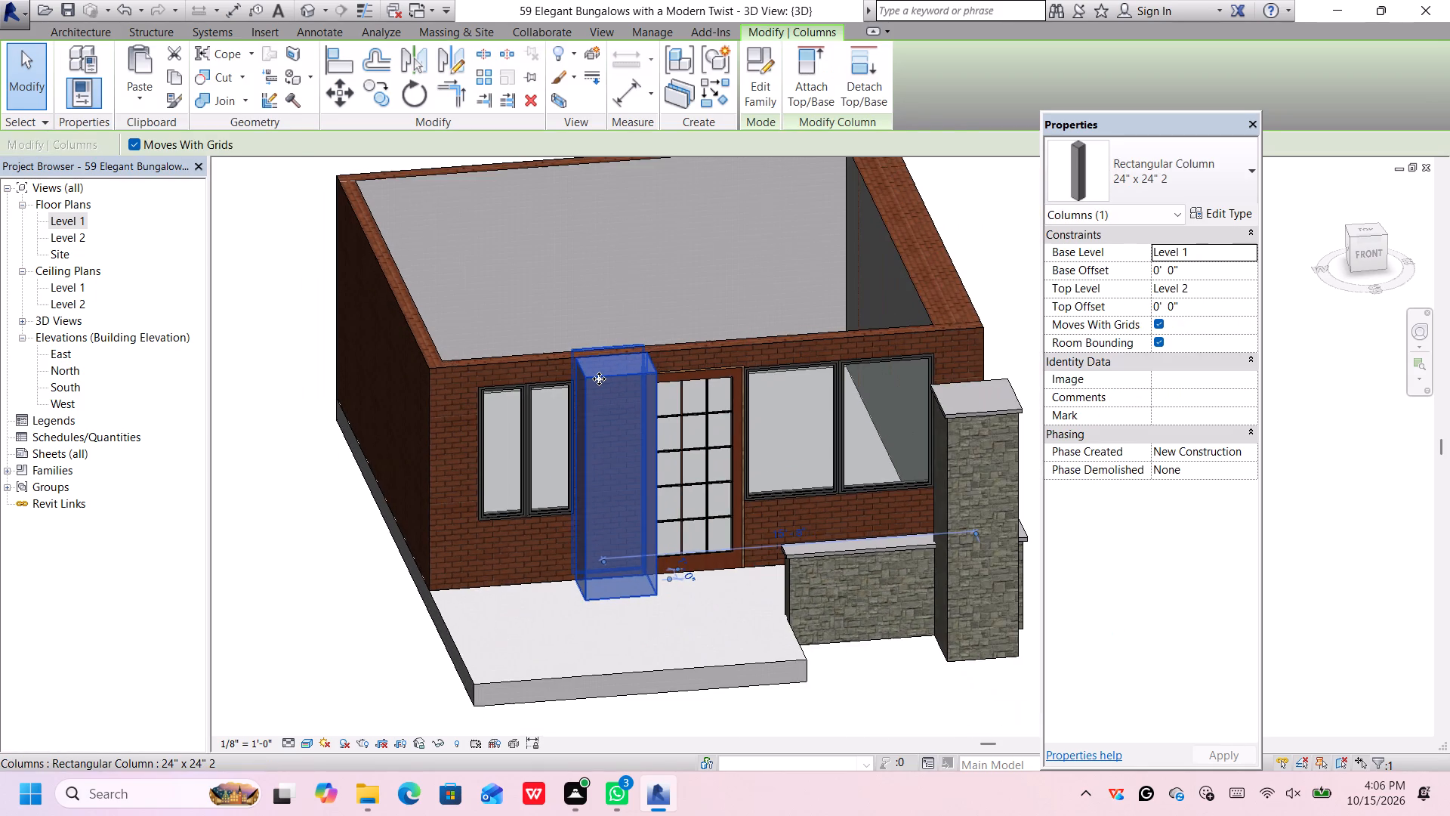
{"action": "scroll", "coordinate": [599, 379], "scroll_direction": "up", "scroll_amount": 1}
{"action": "scroll", "coordinate": [599, 379], "scroll_direction": "down", "scroll_amount": 2}
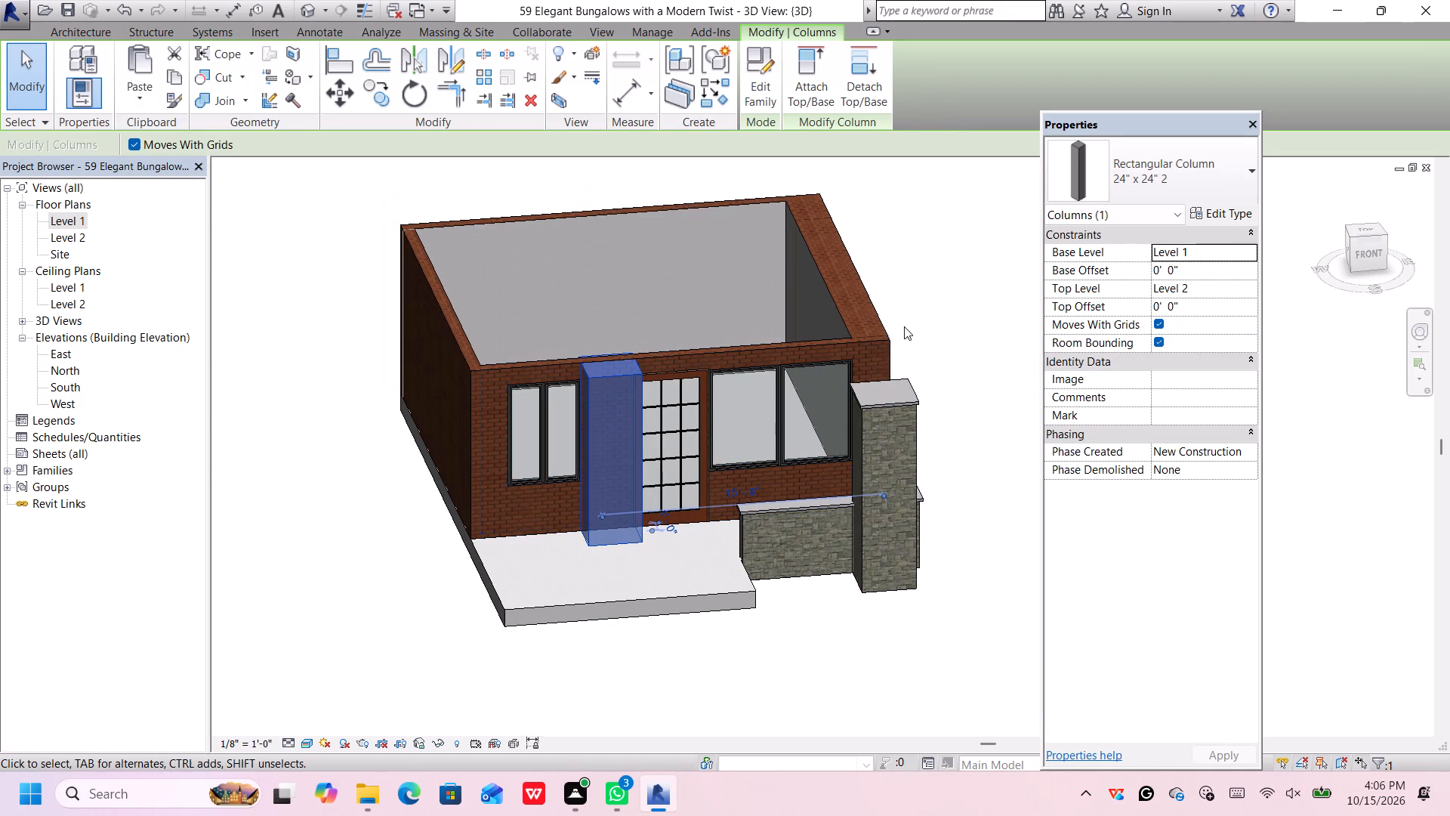
{"action": "scroll", "coordinate": [920, 311], "scroll_direction": "down", "scroll_amount": 1}
{"action": "middle_click_drag", "start_coordinate": [887, 309], "coordinate": [742, 298]}
{"action": "left_click", "coordinate": [777, 306]}
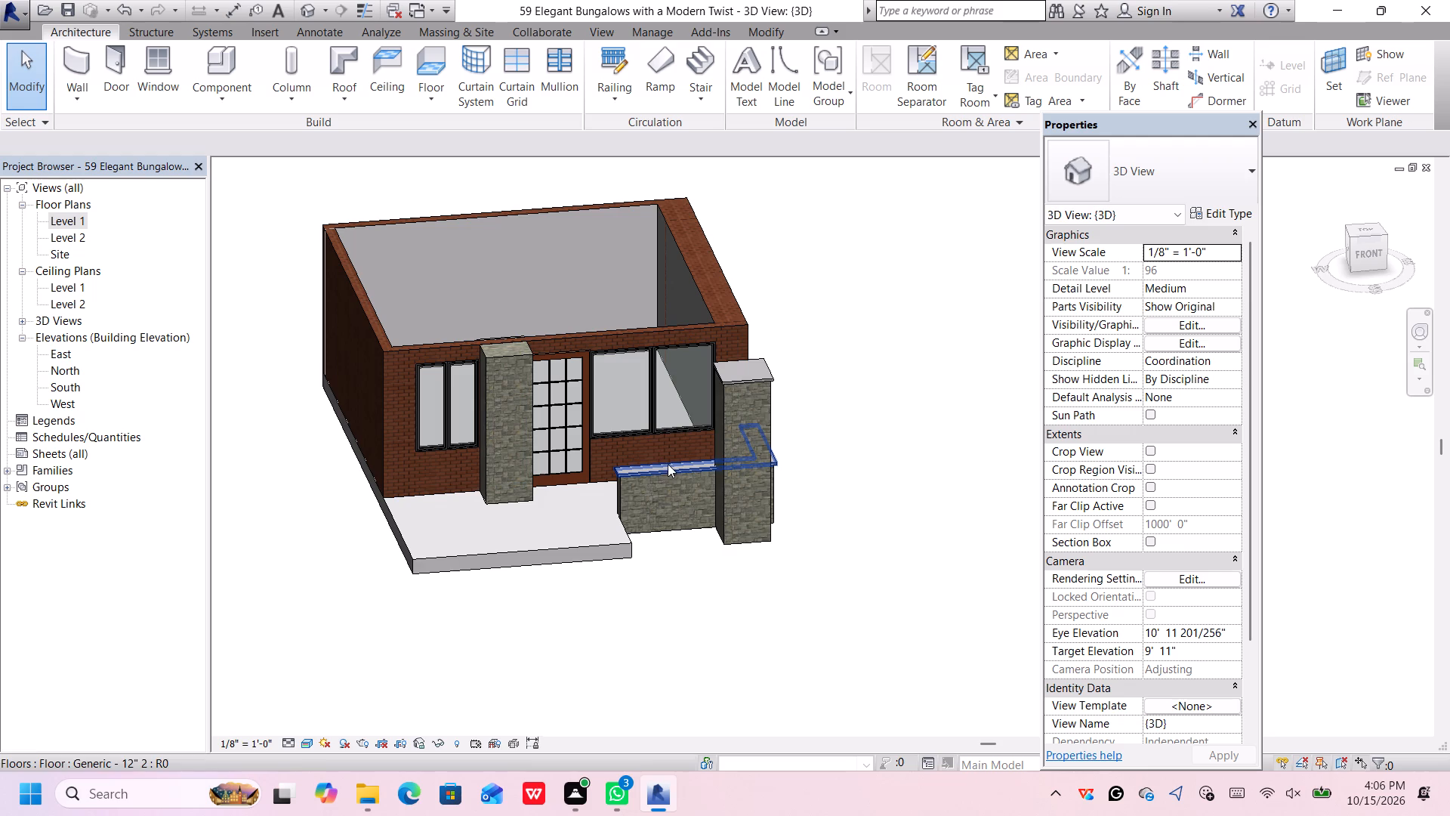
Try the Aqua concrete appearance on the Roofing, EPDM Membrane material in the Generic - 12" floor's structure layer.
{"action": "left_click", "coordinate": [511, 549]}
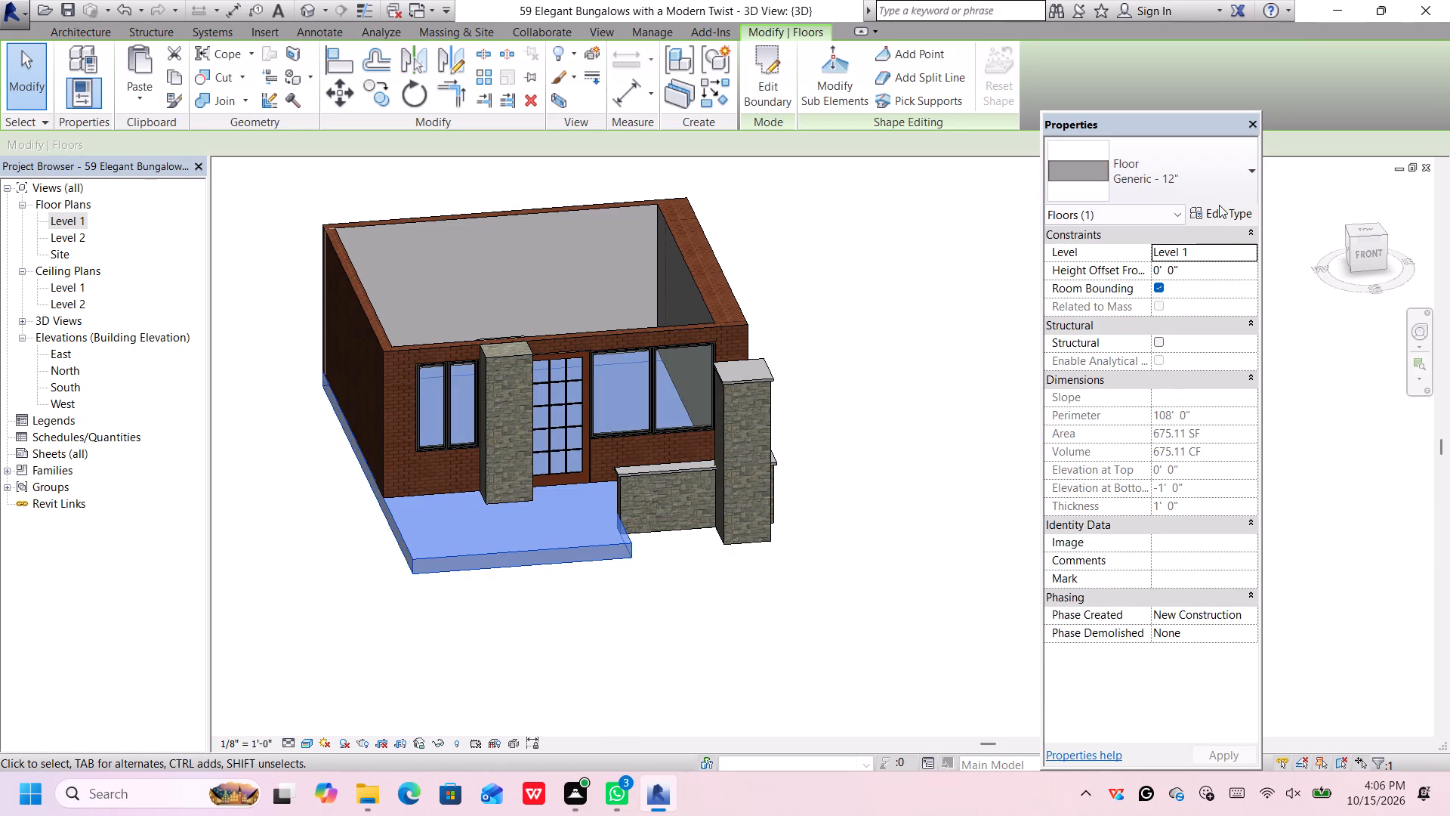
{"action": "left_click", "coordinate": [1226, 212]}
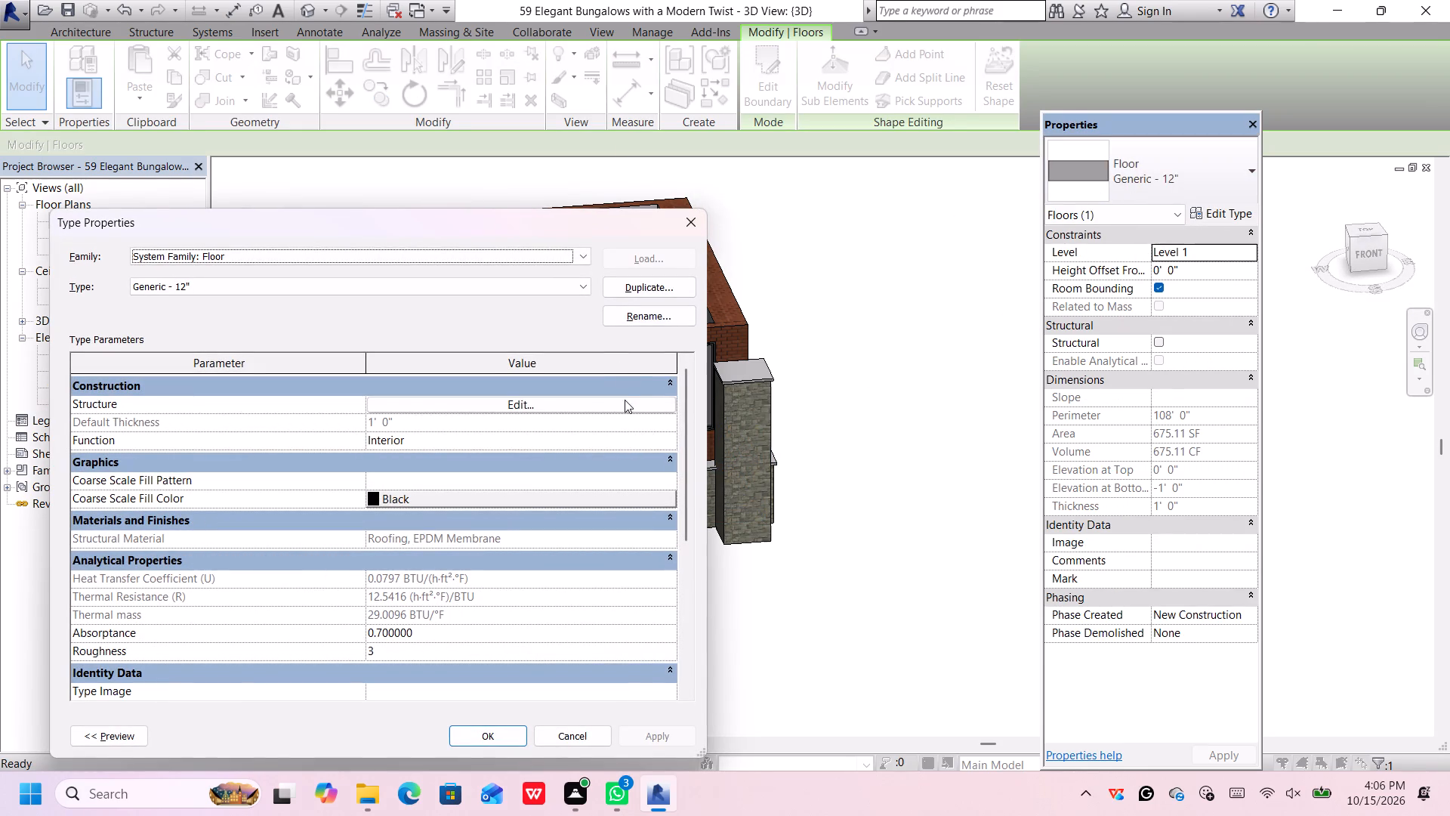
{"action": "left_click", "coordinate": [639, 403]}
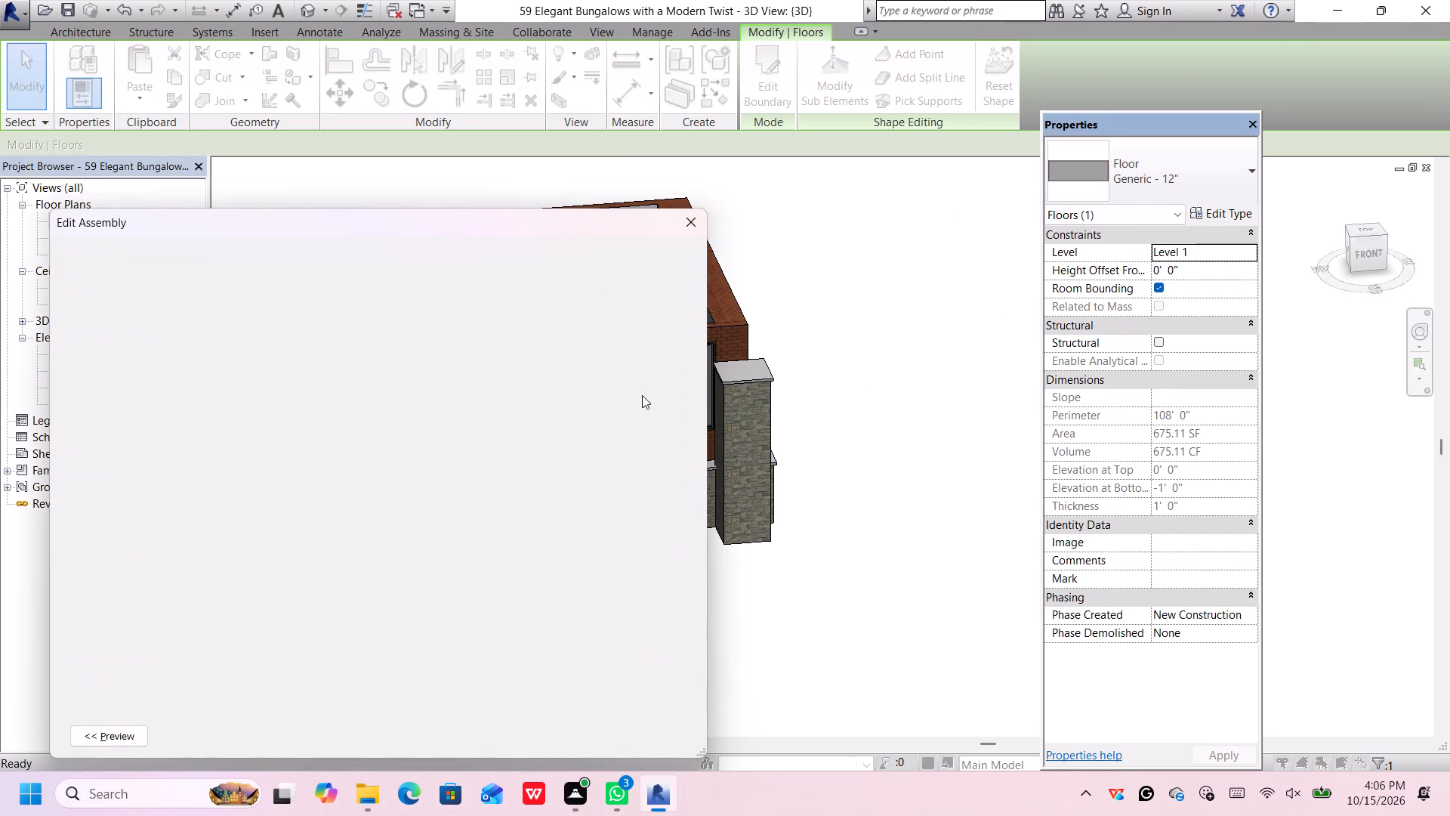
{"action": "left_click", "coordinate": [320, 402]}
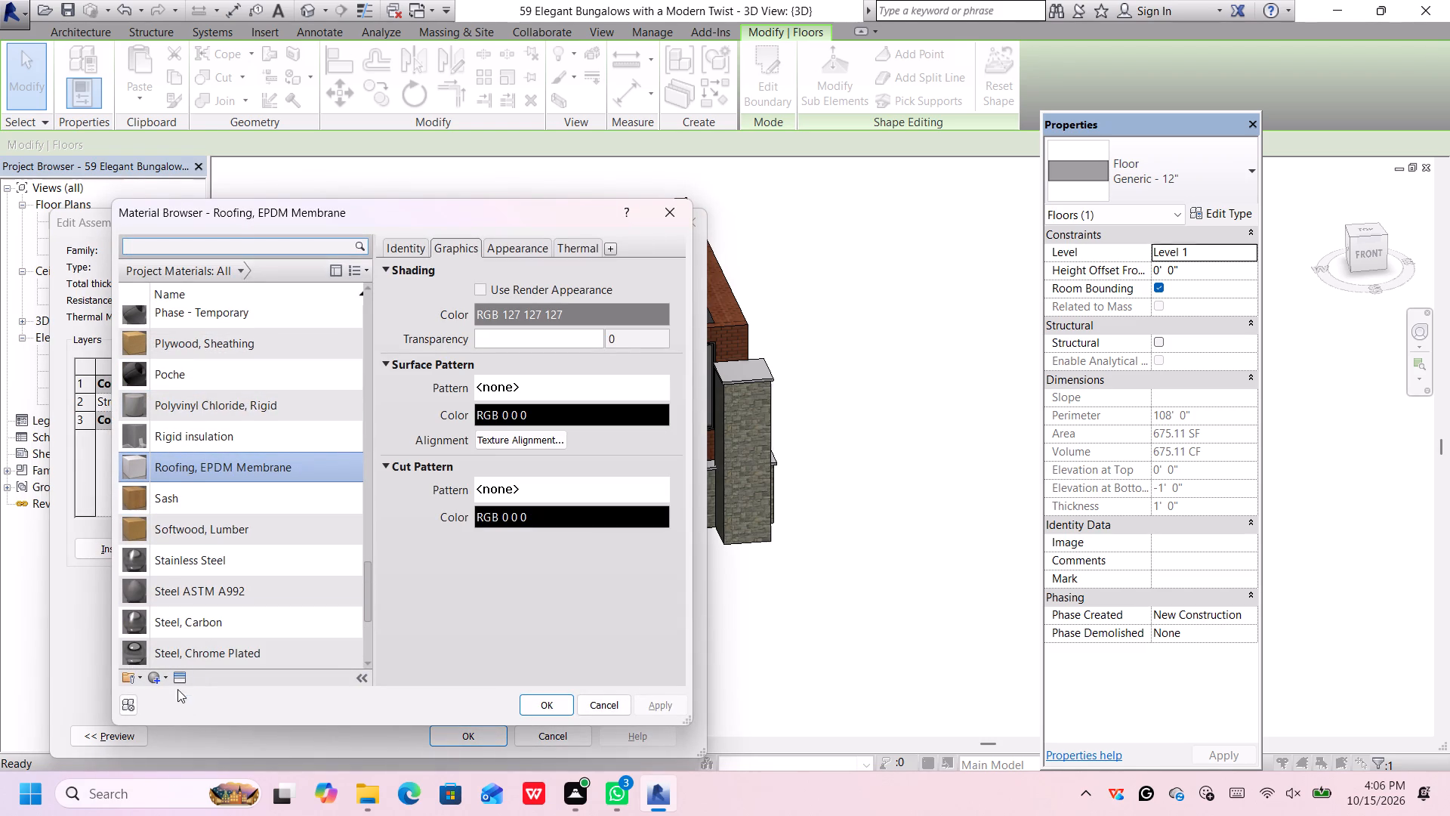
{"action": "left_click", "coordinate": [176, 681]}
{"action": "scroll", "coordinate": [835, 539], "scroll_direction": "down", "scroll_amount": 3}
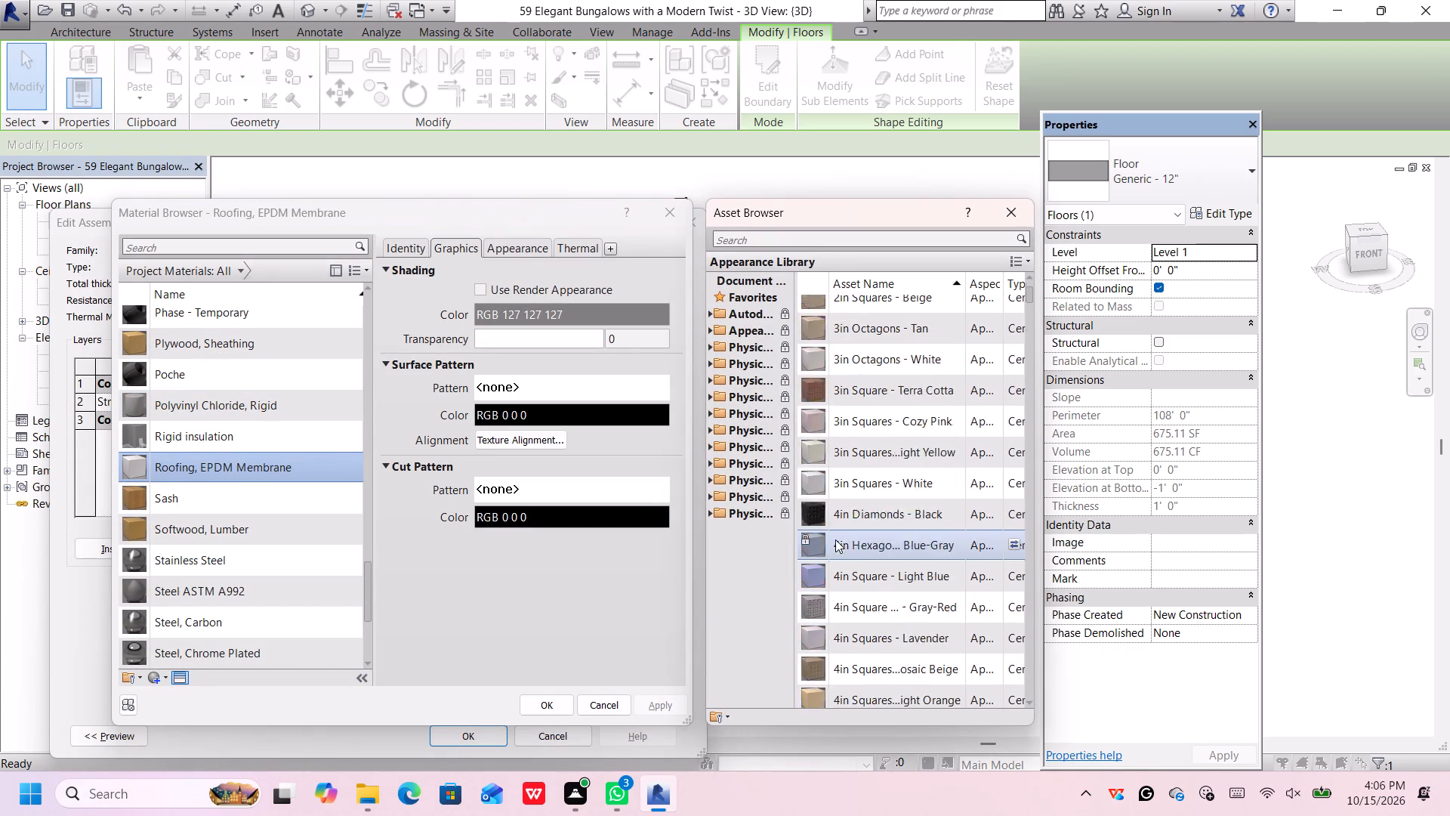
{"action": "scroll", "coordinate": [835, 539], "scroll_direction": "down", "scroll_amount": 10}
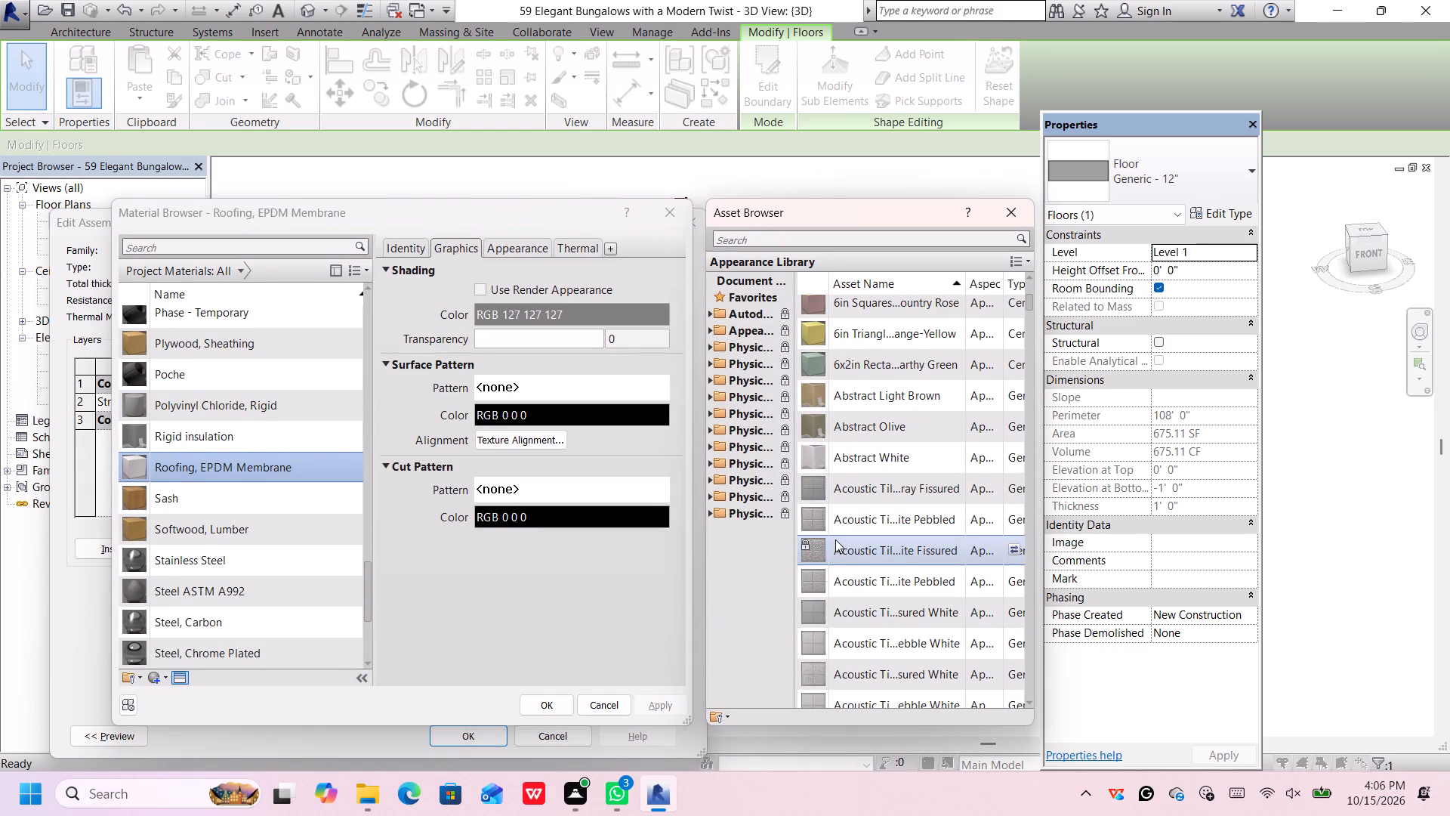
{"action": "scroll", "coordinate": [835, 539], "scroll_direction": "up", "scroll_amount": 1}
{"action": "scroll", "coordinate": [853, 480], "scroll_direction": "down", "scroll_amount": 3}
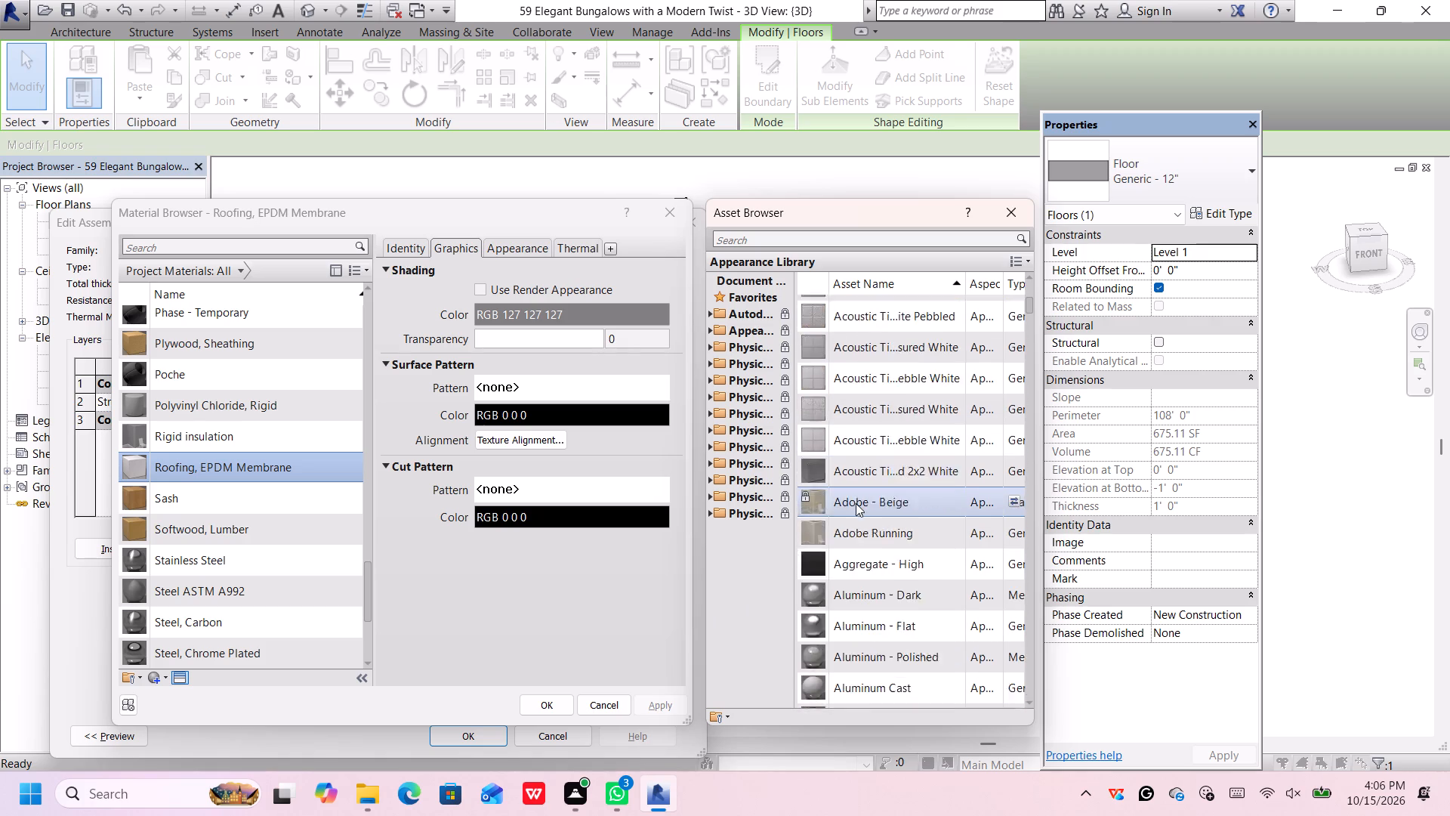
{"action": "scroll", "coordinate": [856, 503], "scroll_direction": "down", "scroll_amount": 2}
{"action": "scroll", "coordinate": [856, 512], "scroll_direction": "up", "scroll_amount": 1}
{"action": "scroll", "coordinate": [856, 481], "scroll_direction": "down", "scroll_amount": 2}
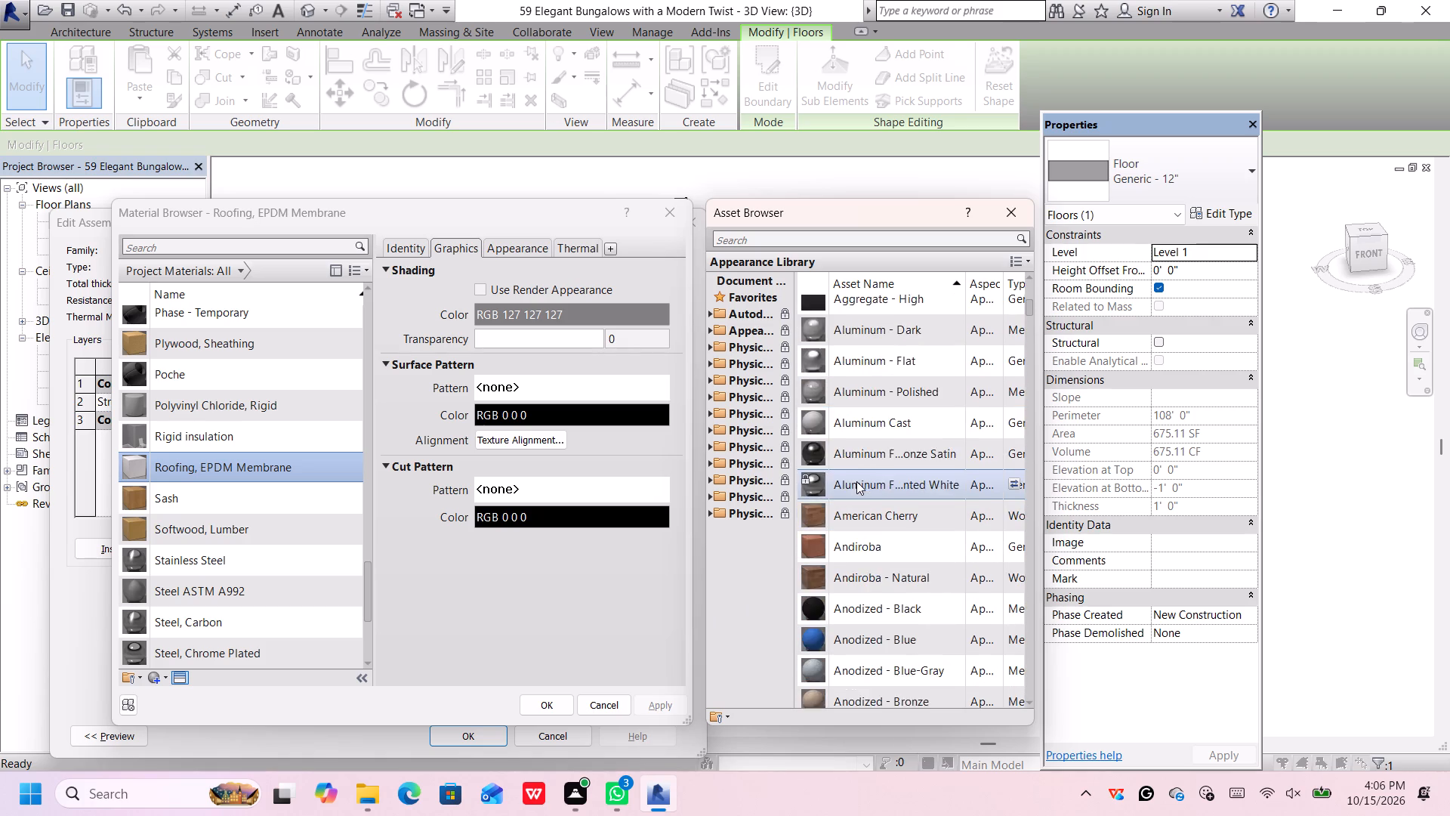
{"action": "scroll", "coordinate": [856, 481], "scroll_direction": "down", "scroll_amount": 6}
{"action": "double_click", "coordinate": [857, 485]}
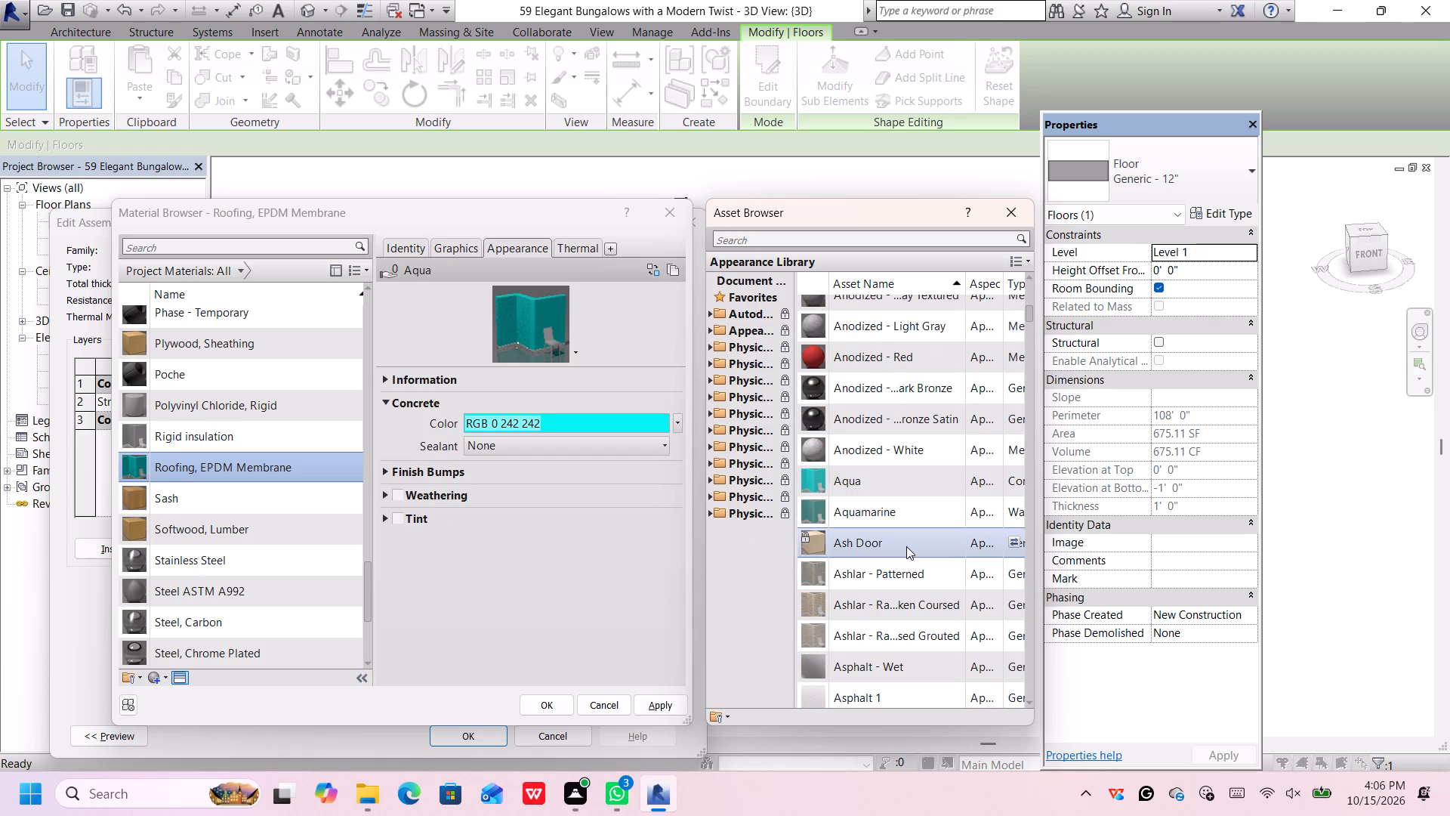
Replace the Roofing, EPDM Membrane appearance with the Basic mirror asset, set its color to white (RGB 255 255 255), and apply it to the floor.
{"action": "scroll", "coordinate": [906, 546], "scroll_direction": "down", "scroll_amount": 4}
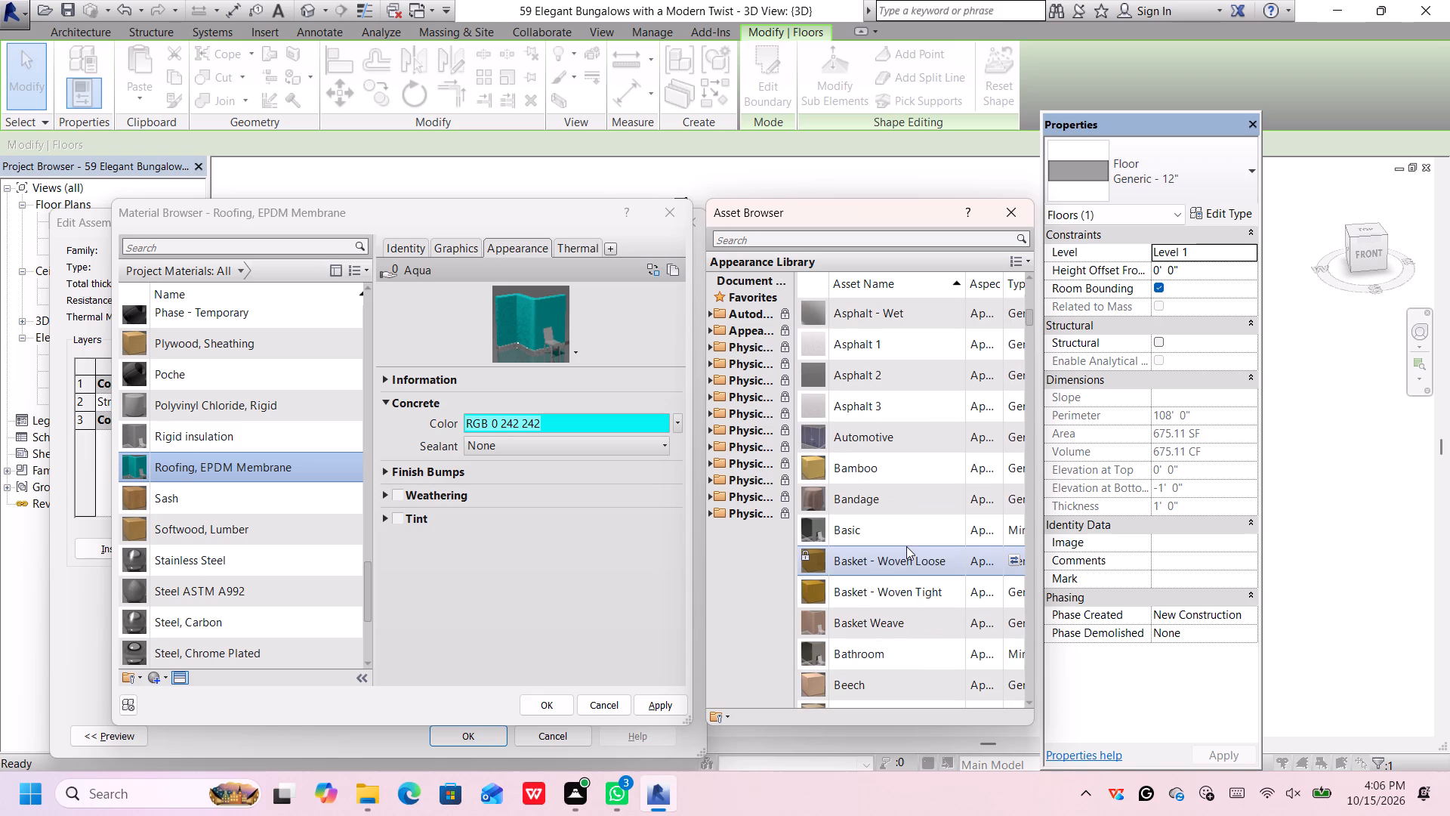
{"action": "double_click", "coordinate": [910, 538]}
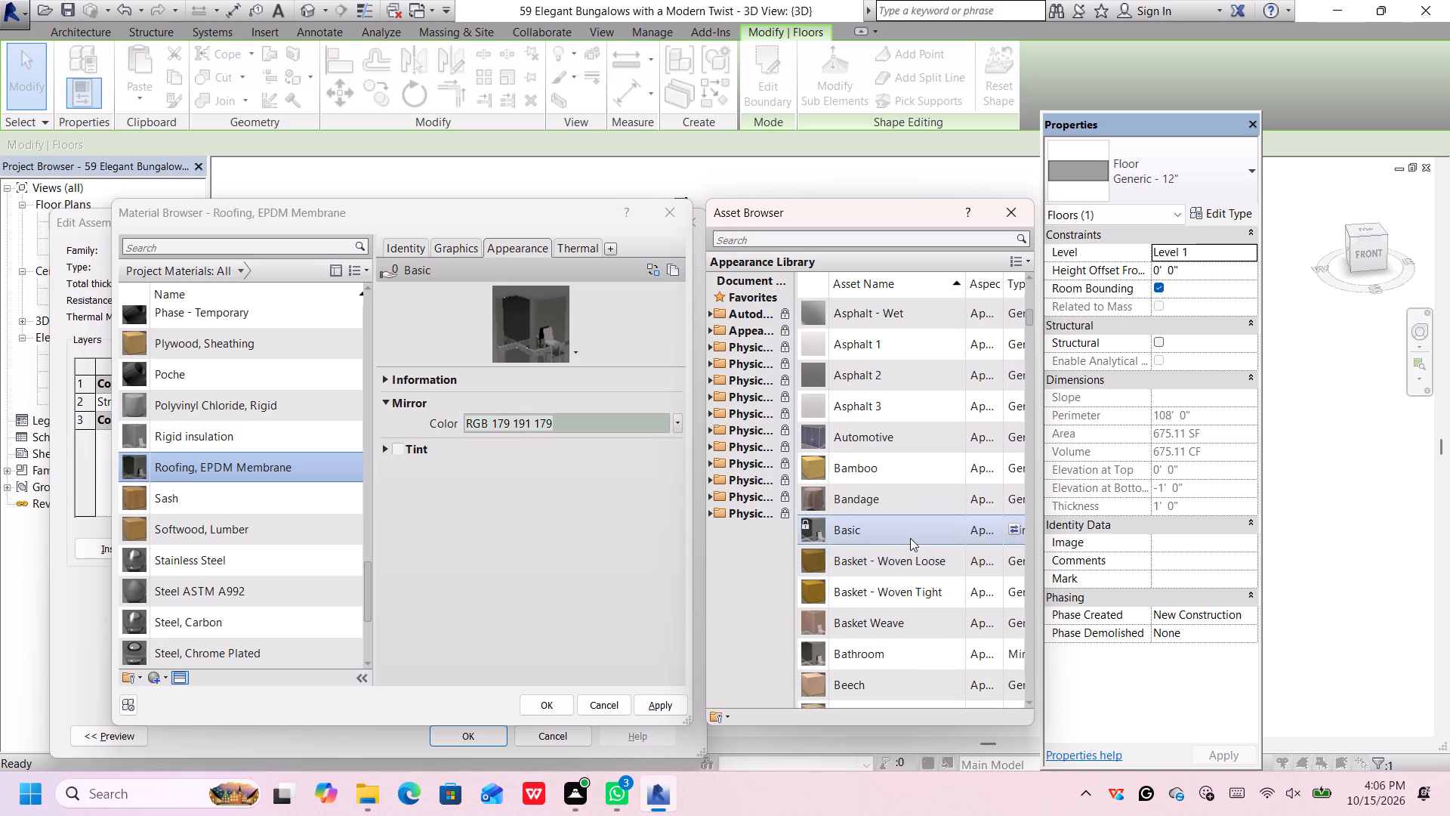
{"action": "left_click", "coordinate": [680, 422]}
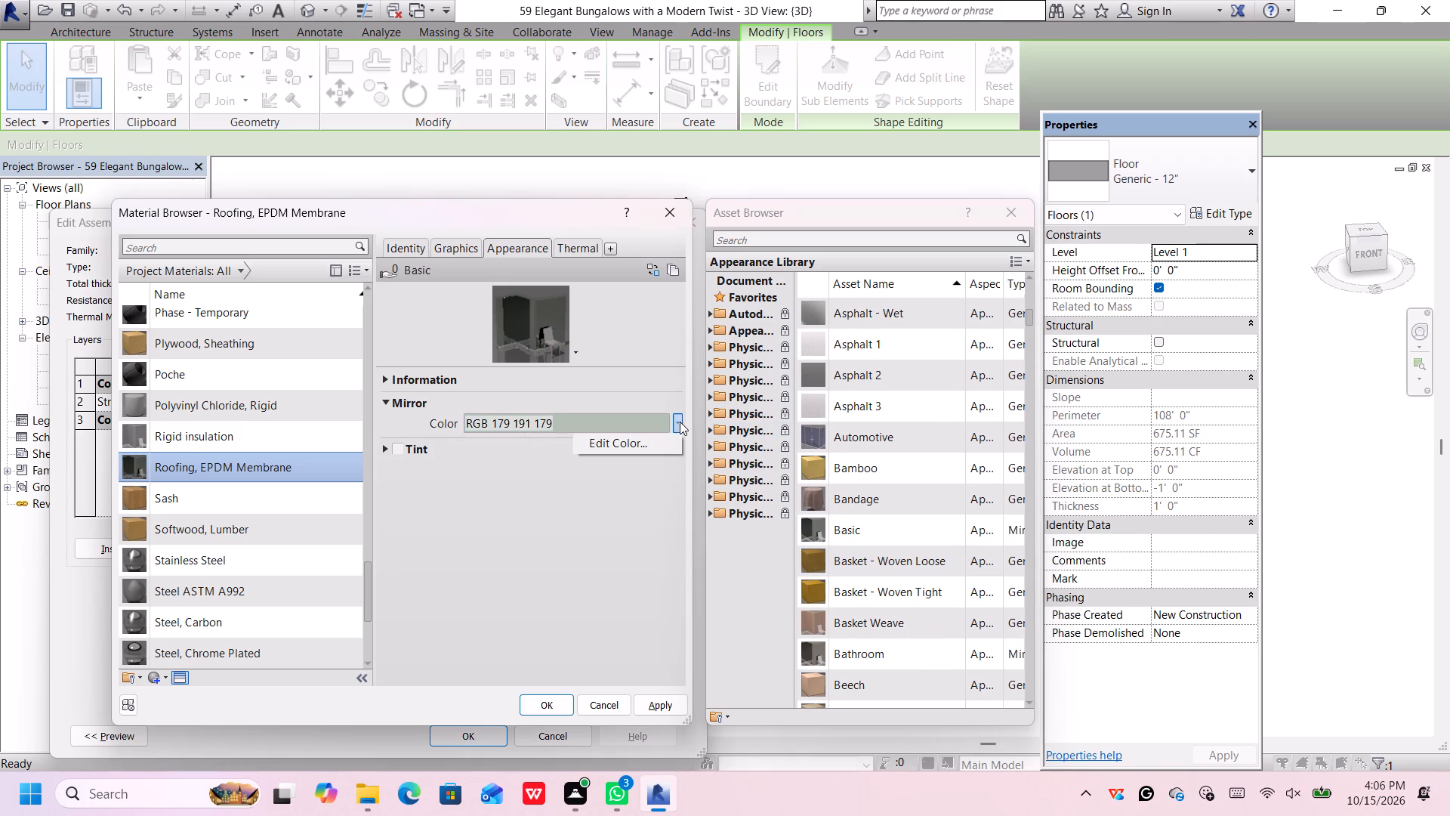
{"action": "left_click", "coordinate": [668, 441]}
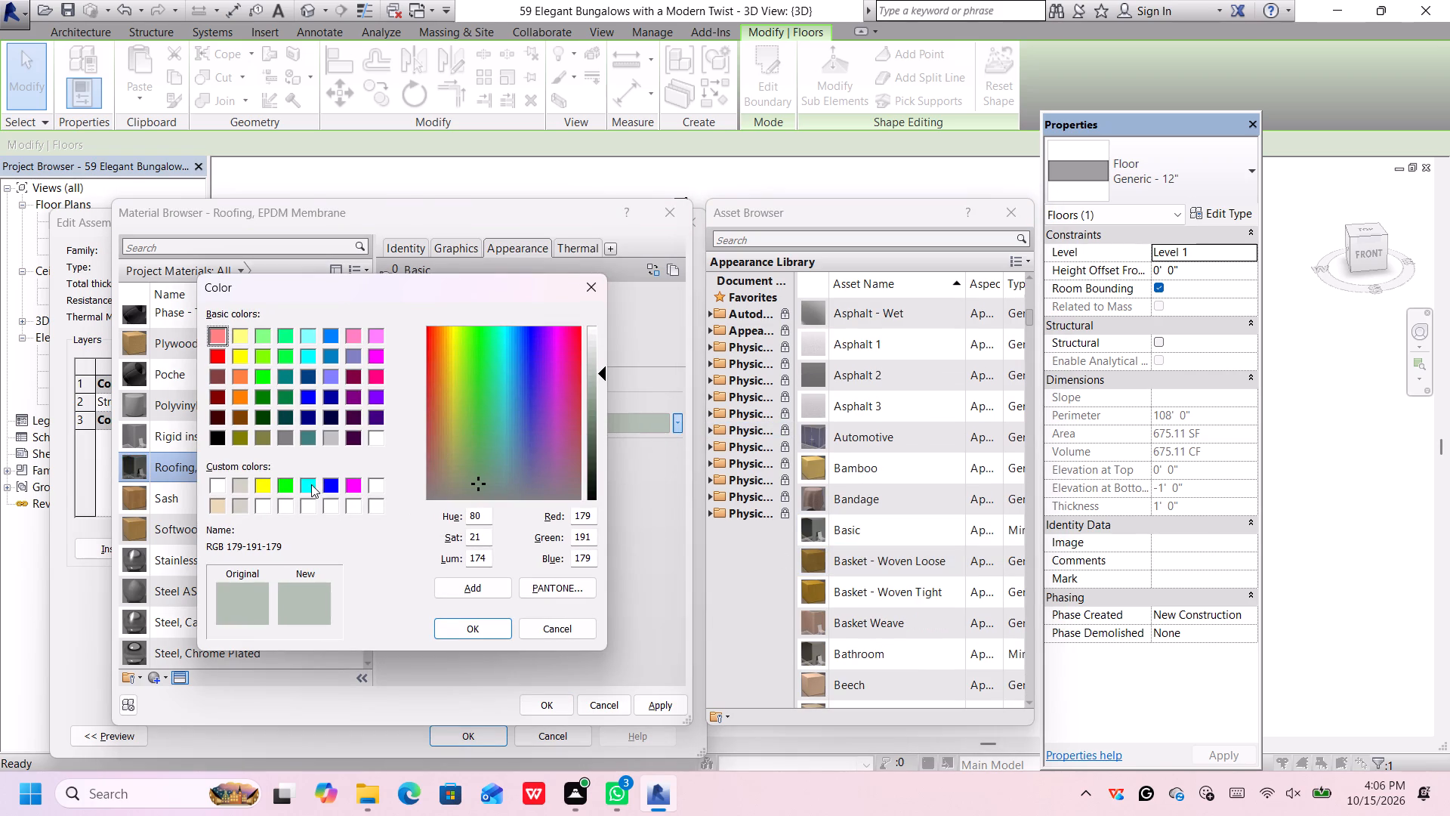
{"action": "left_click", "coordinate": [375, 440]}
{"action": "left_click", "coordinate": [465, 636]}
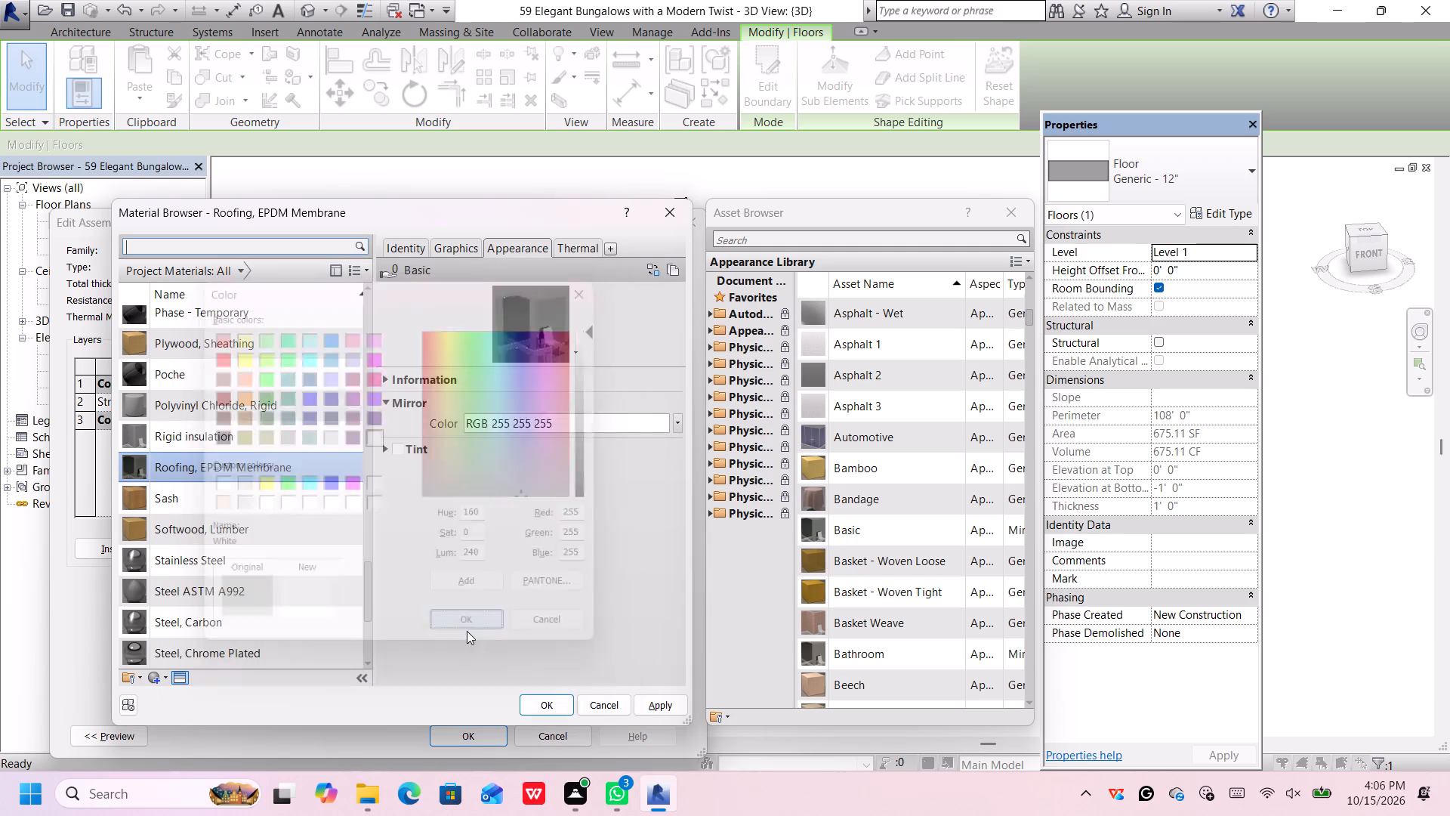
{"action": "left_click", "coordinate": [647, 705]}
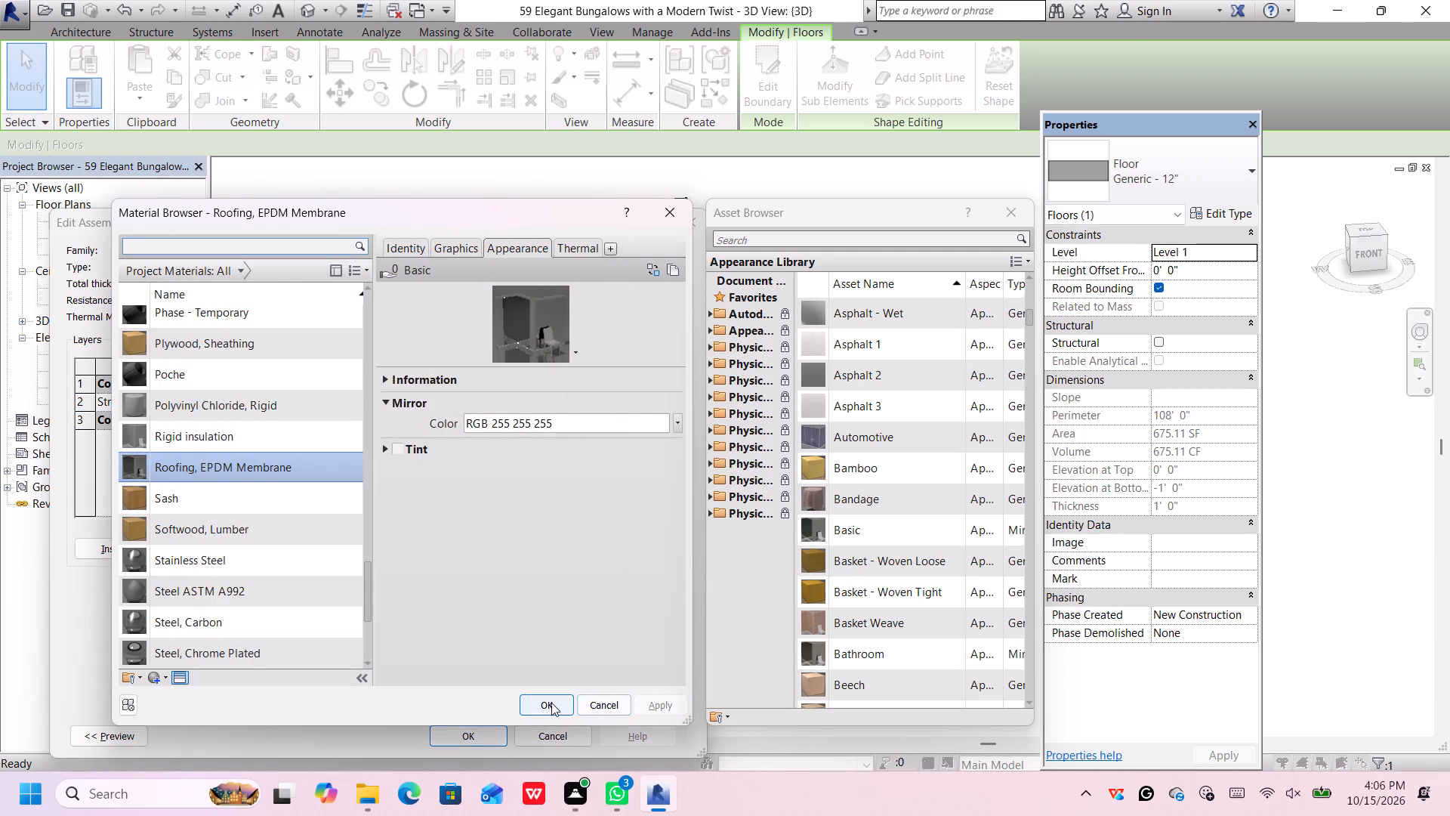
{"action": "left_click", "coordinate": [551, 703]}
{"action": "left_click", "coordinate": [474, 733]}
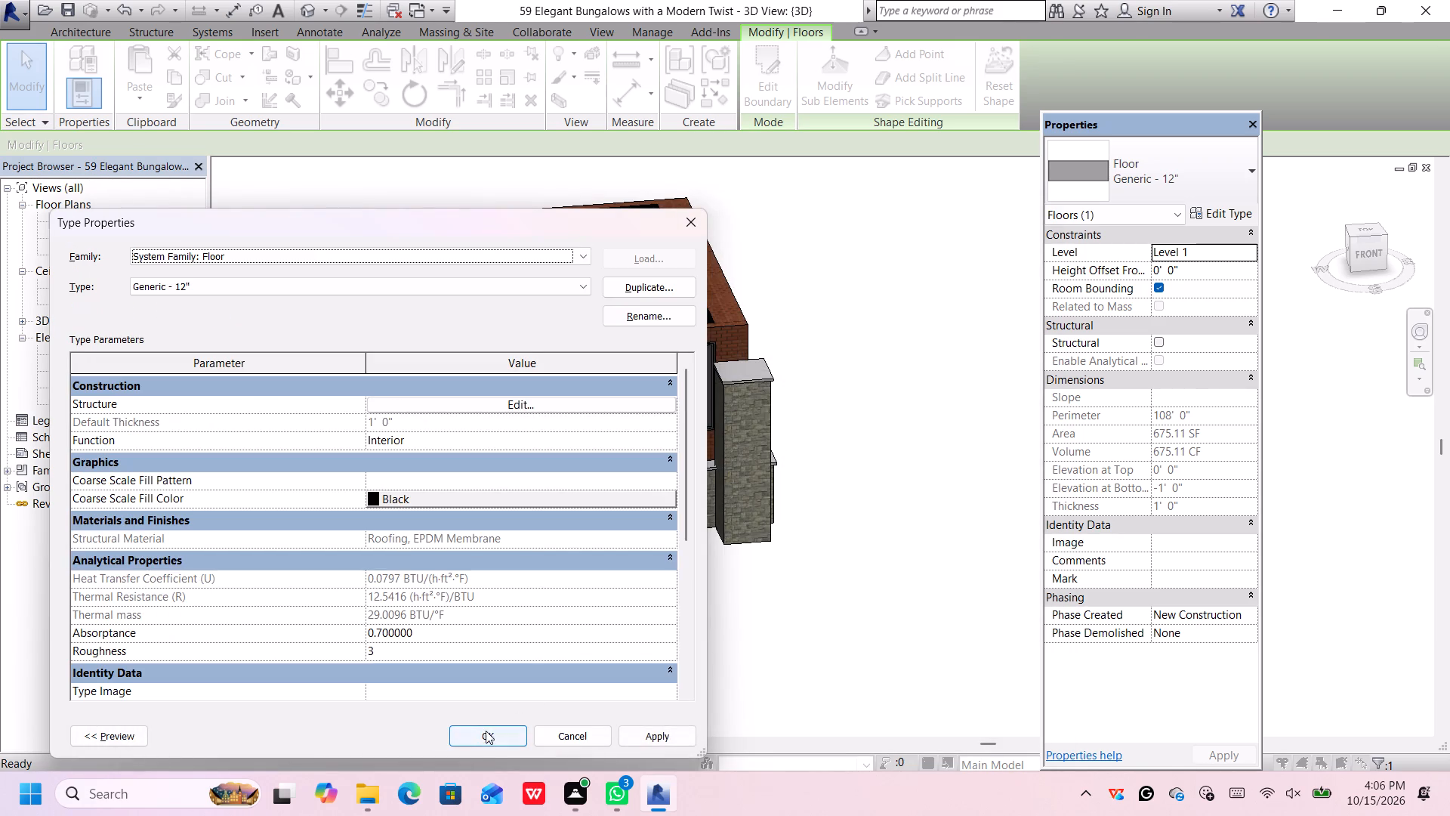
{"action": "left_click", "coordinate": [487, 743]}
{"action": "left_click", "coordinate": [587, 627]}
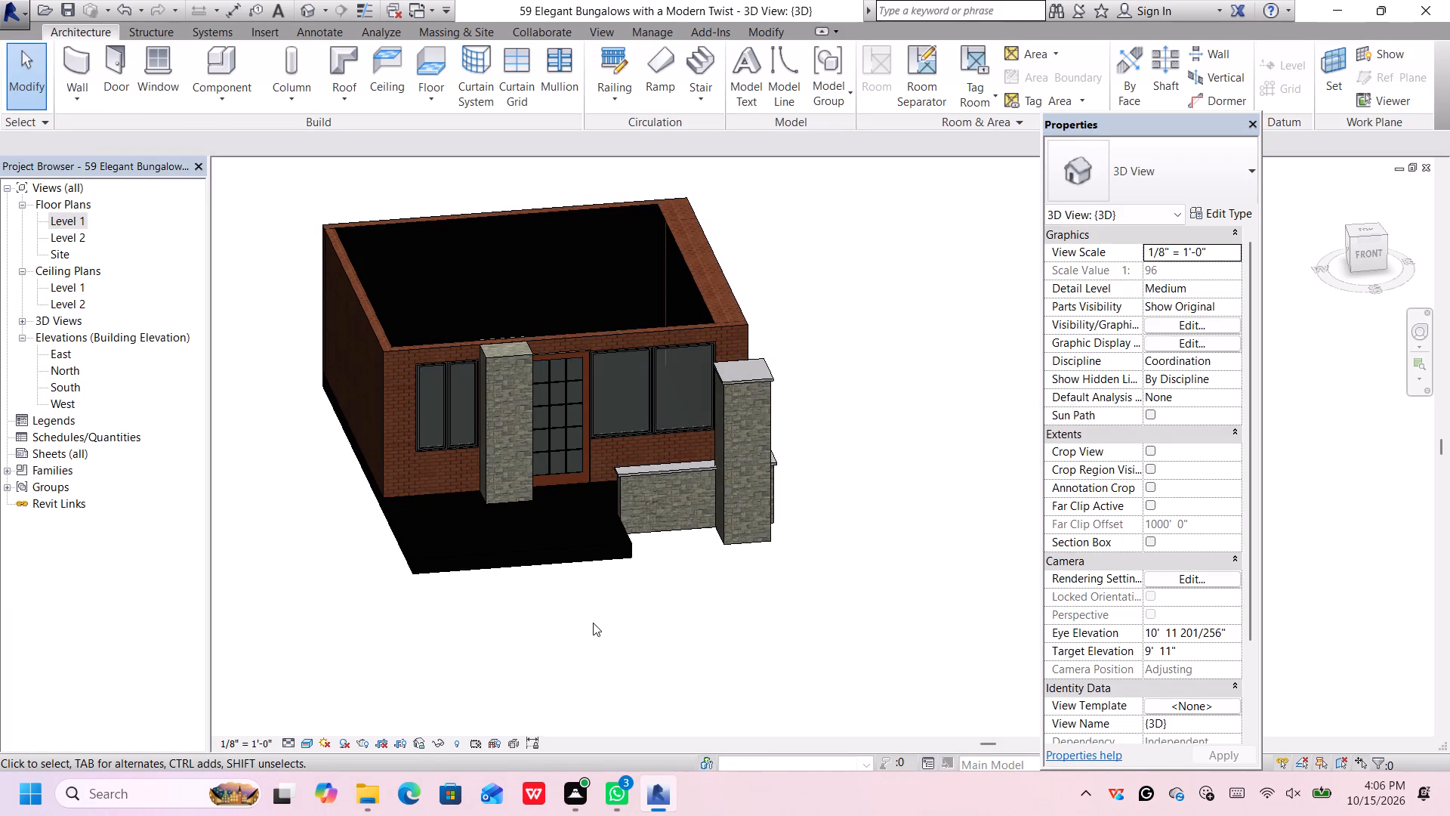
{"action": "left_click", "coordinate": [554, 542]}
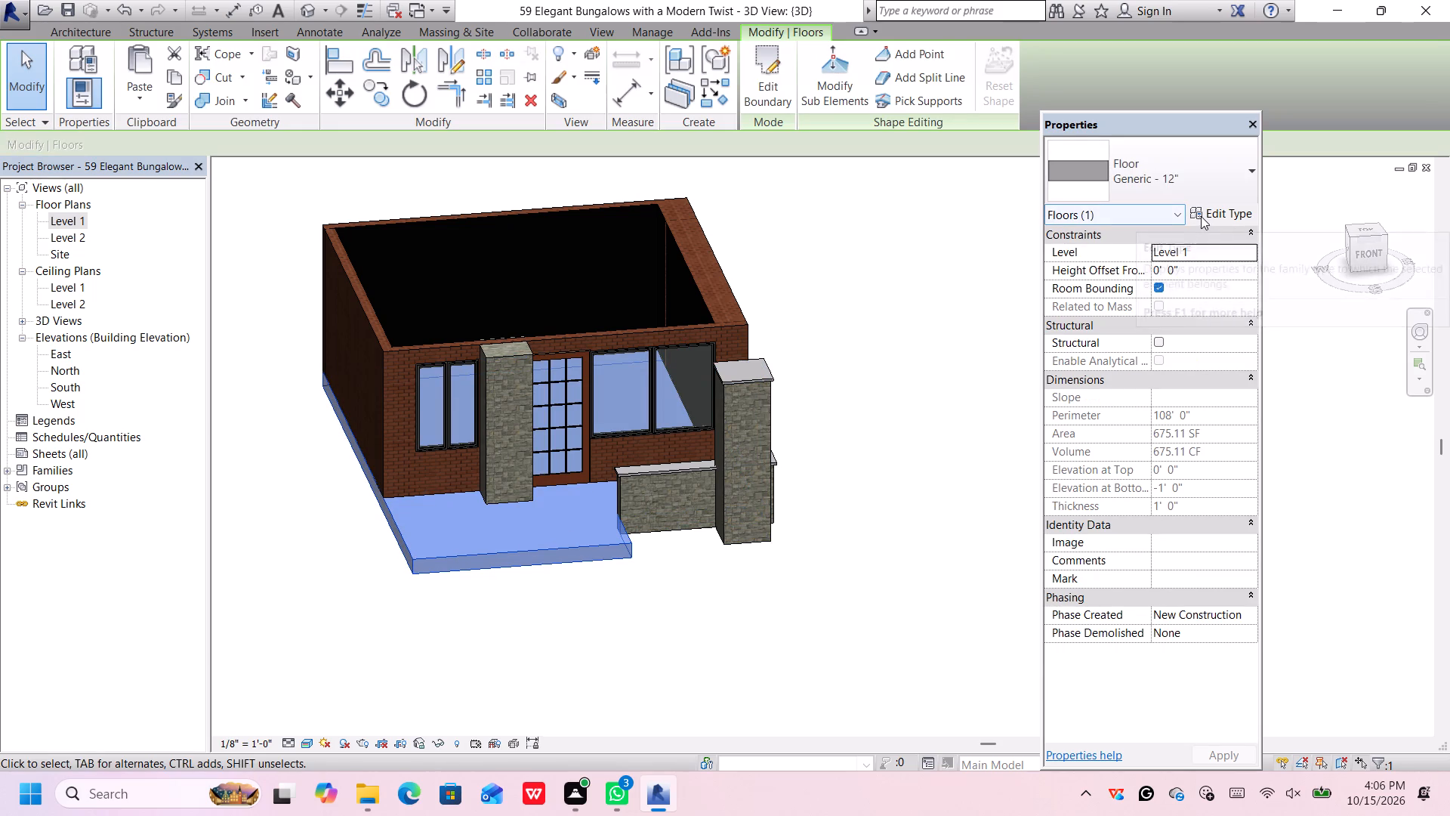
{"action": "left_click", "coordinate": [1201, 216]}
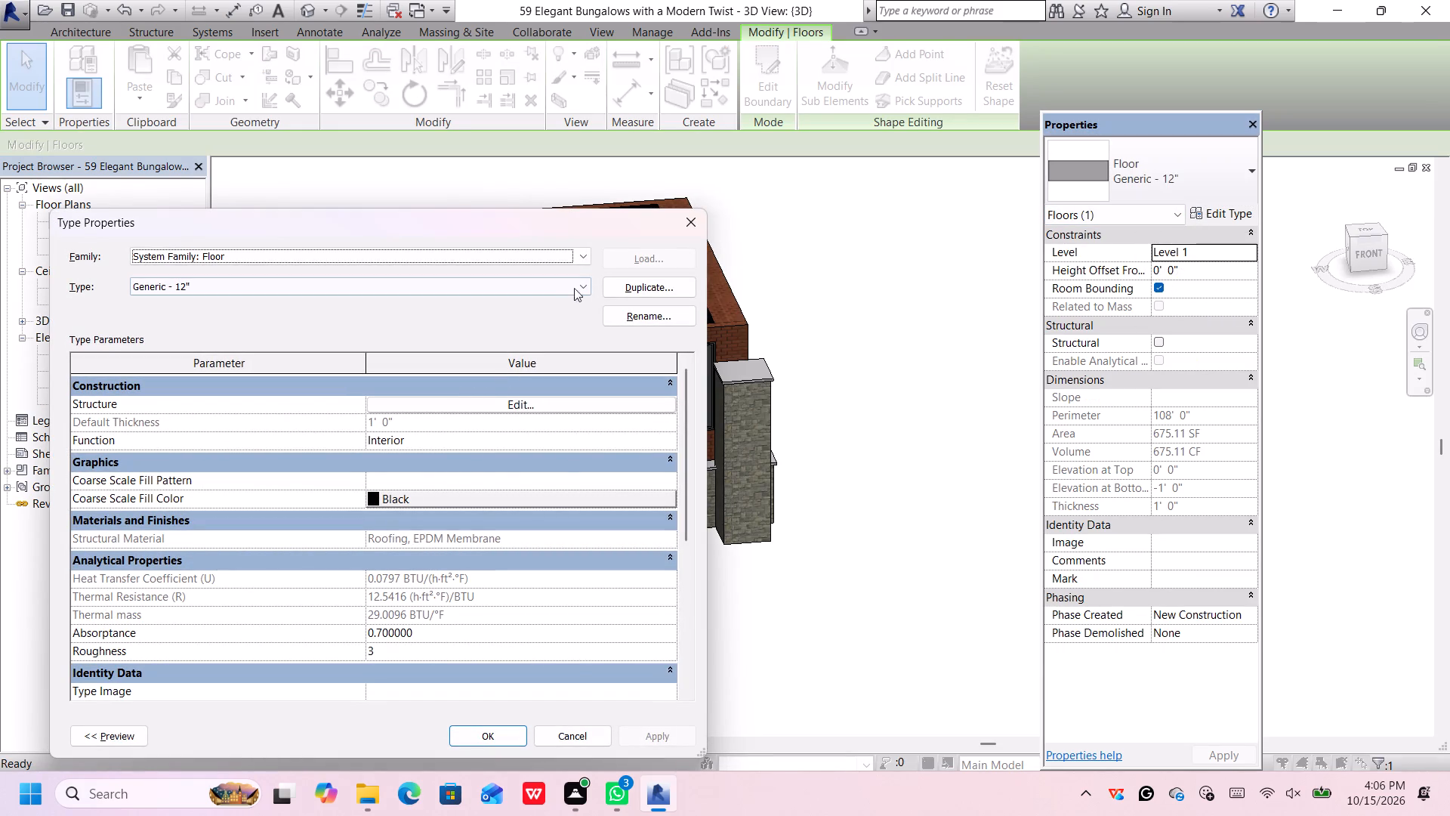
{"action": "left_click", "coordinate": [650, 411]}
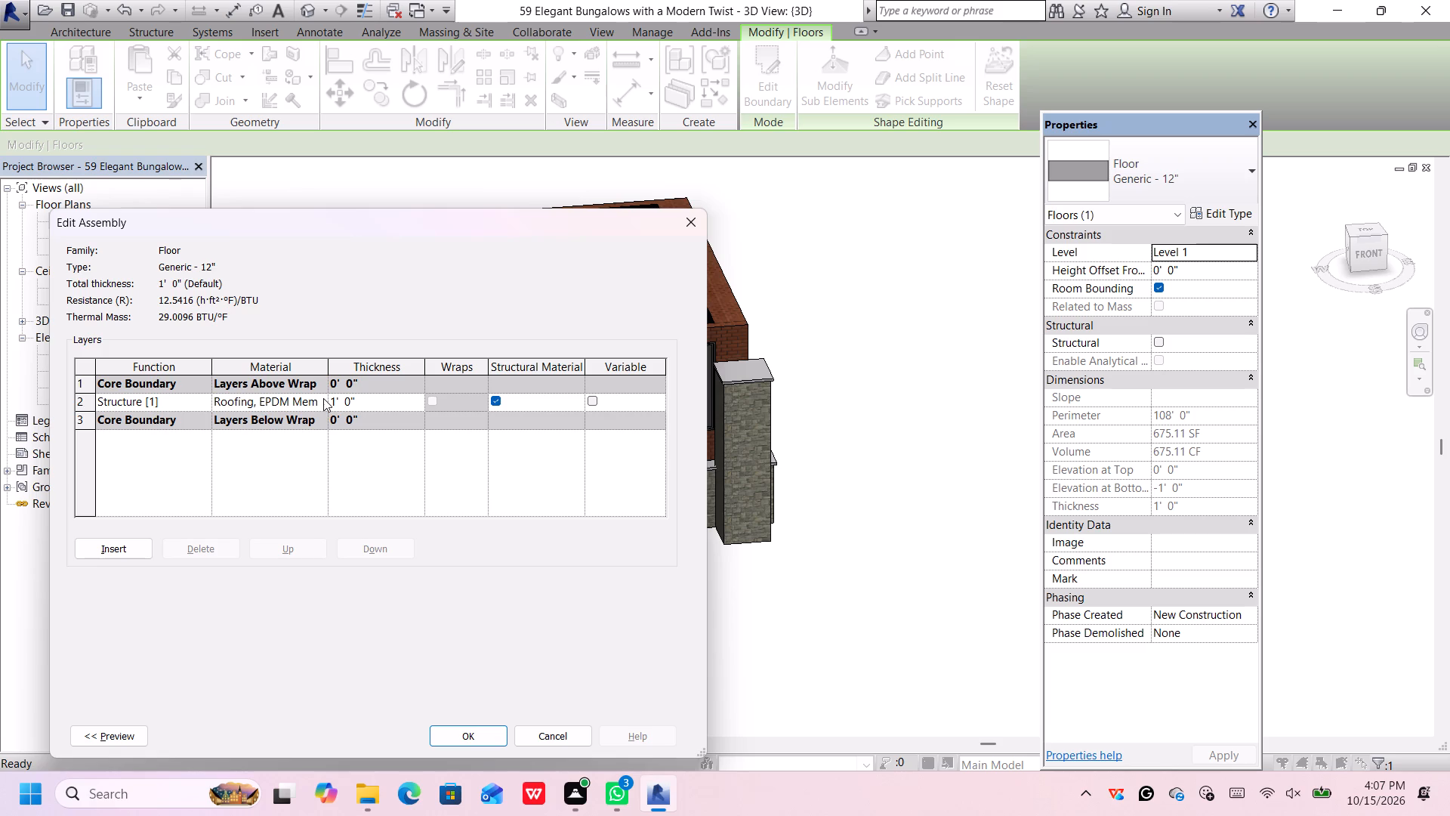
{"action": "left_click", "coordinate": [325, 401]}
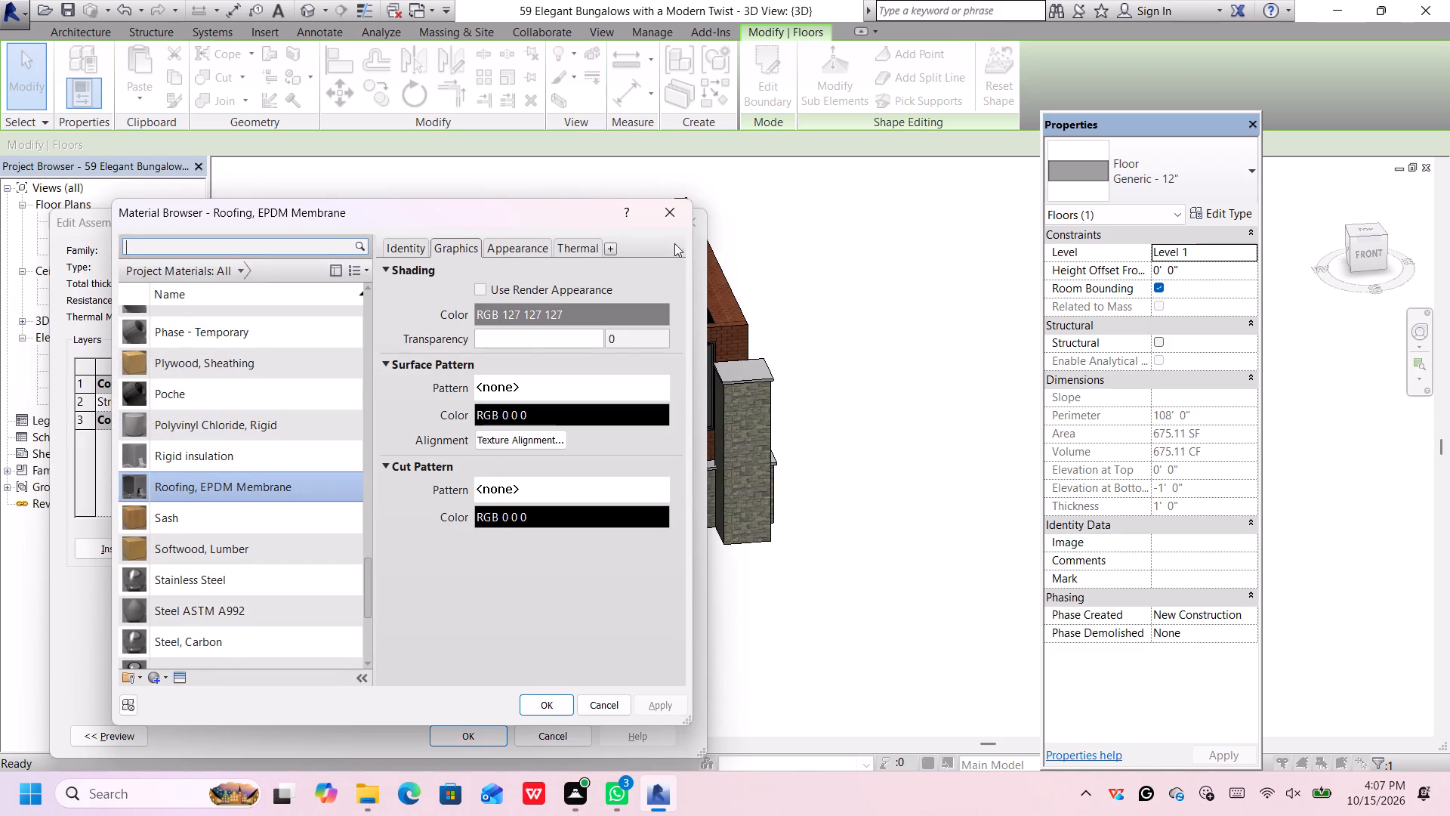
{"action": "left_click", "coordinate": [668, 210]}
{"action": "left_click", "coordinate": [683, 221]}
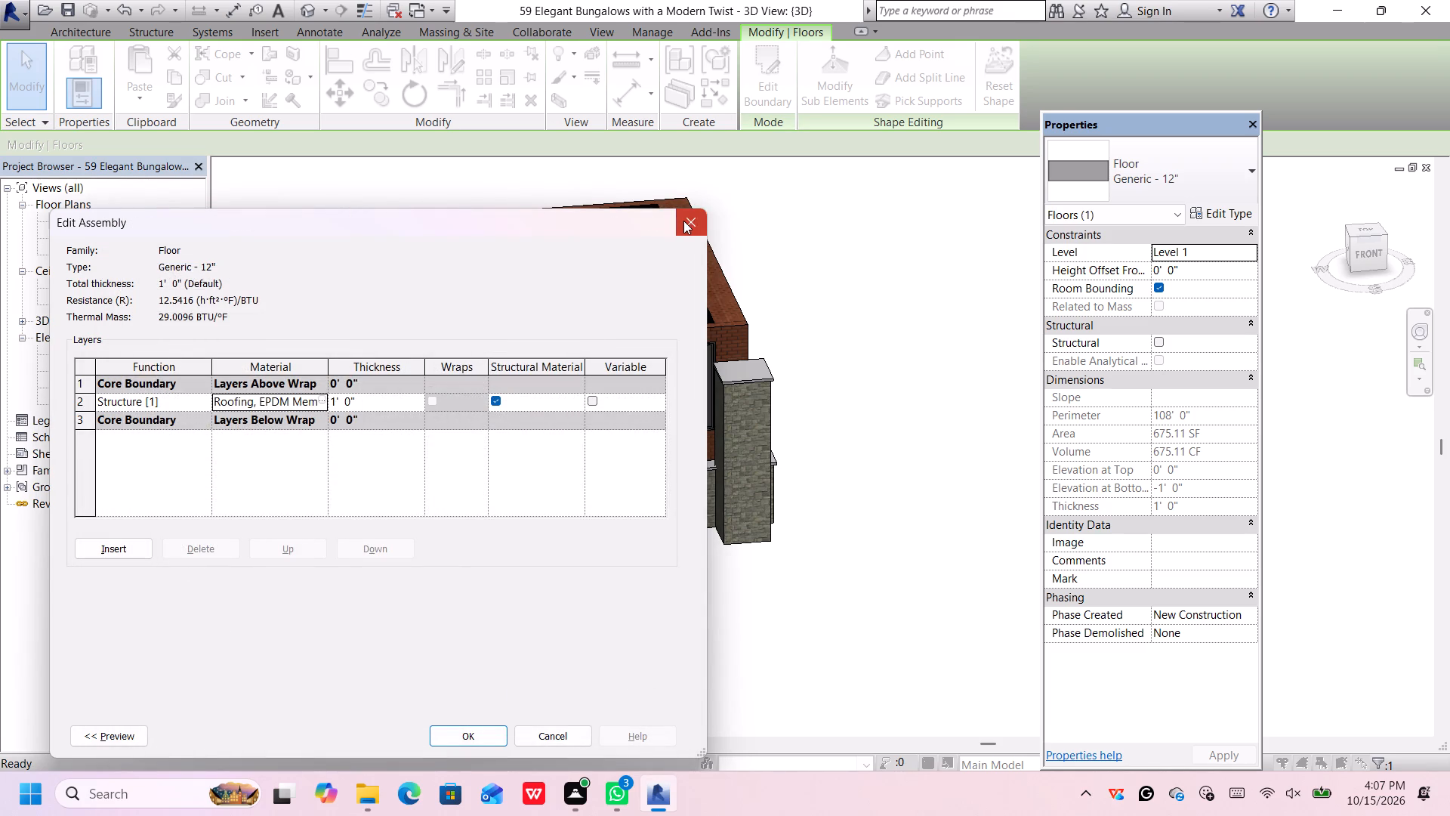
Duplicate the porch floor's Generic - 12" type, keeping the suggested name.
{"action": "left_click", "coordinate": [673, 286]}
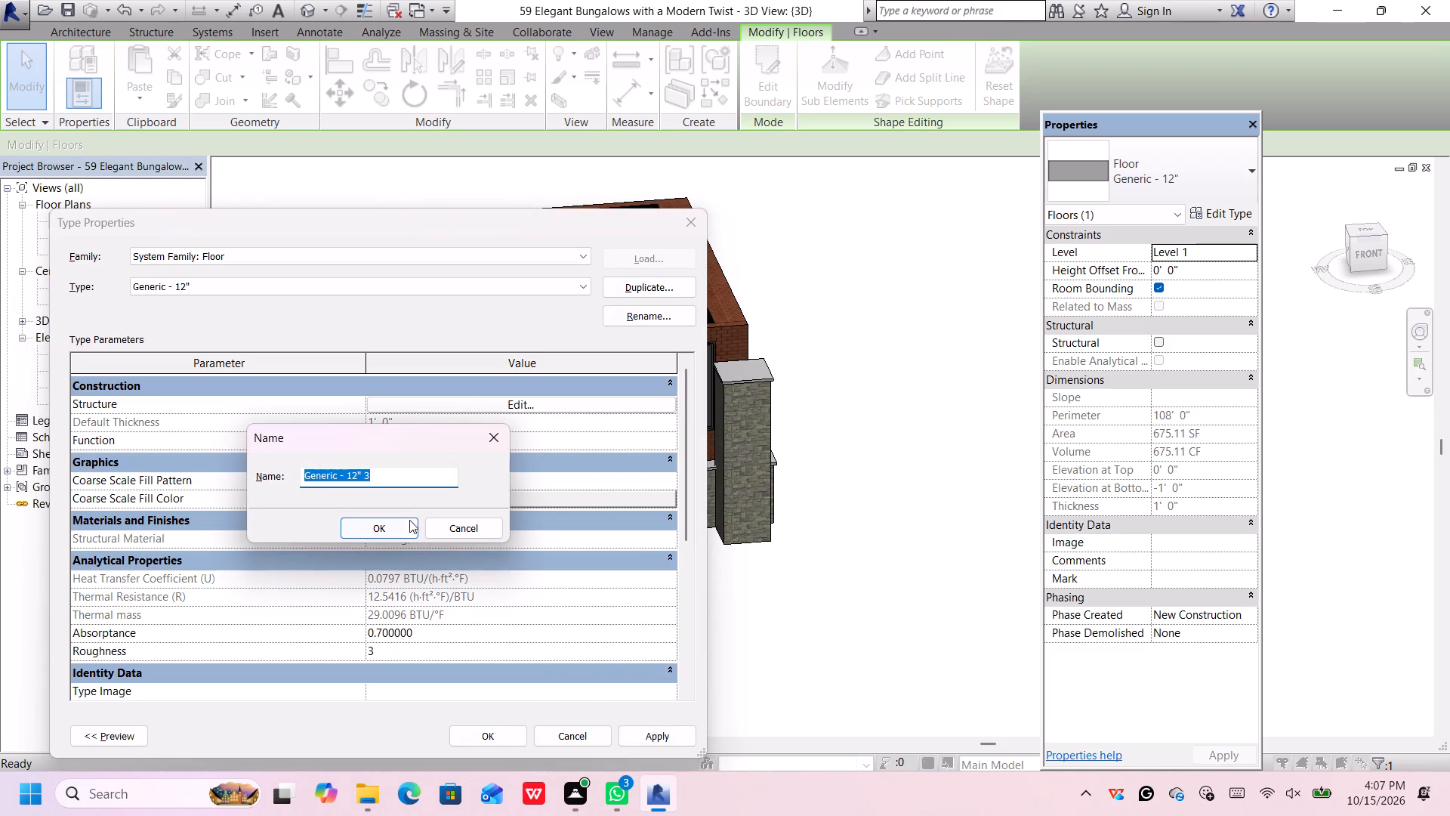
{"action": "left_click", "coordinate": [408, 521]}
Replace the Roofing, EPDM Membrane appearance in the duplicated floor type's structure layer with the Metal Door - Brindle (1) paint asset.
{"action": "left_click", "coordinate": [527, 404]}
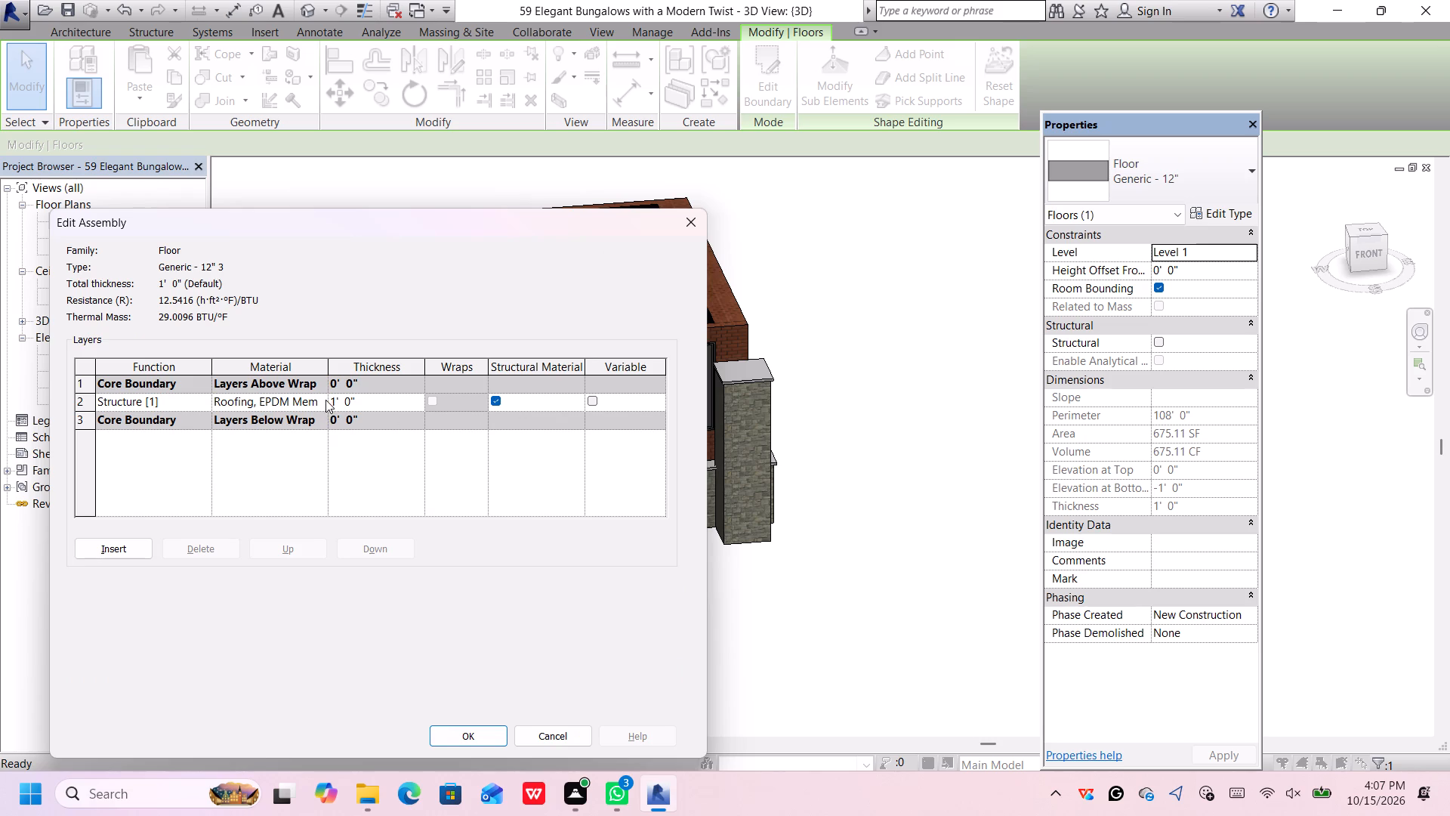
{"action": "left_click", "coordinate": [325, 401]}
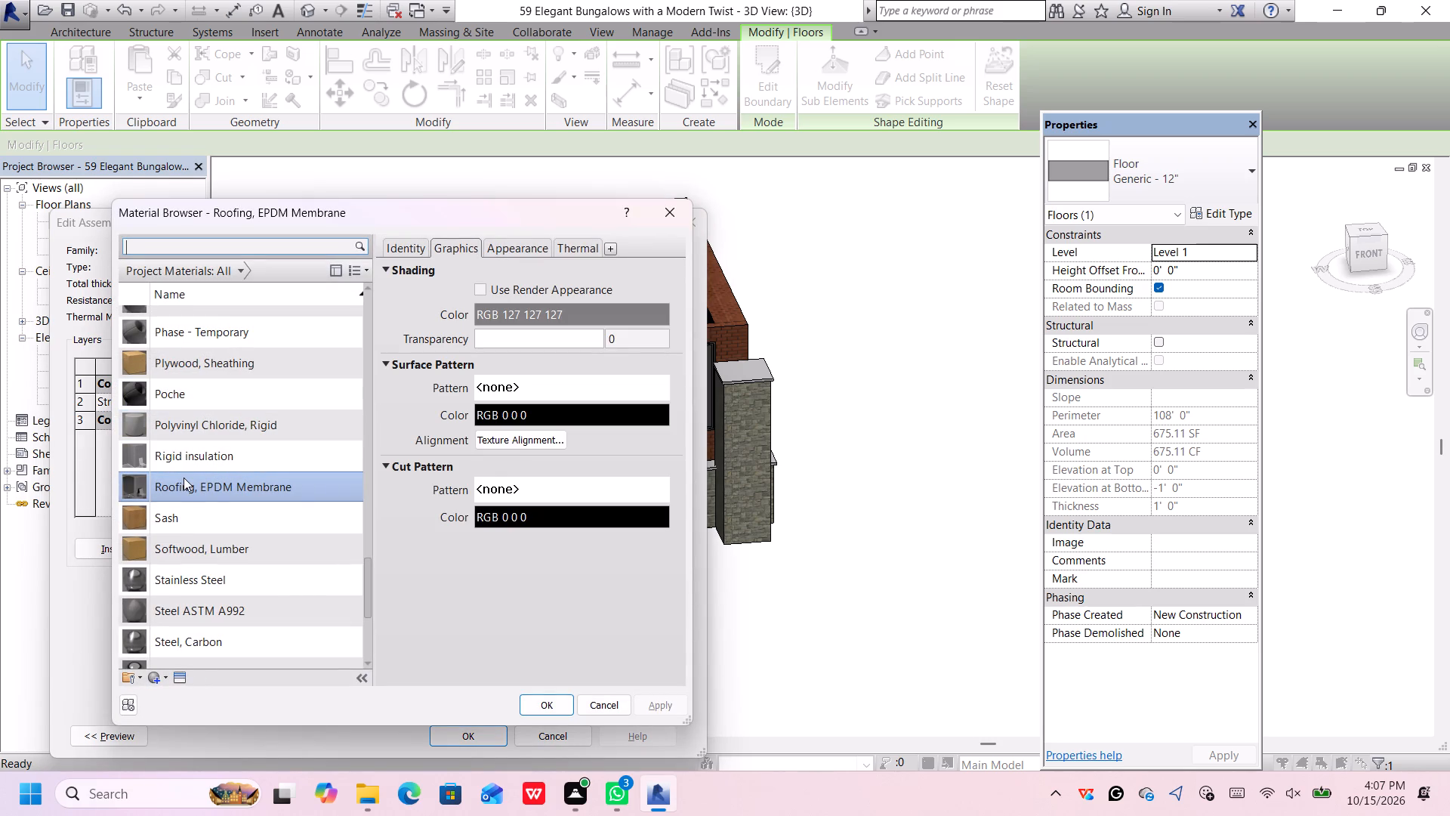
{"action": "scroll", "coordinate": [196, 527], "scroll_direction": "down", "scroll_amount": 2}
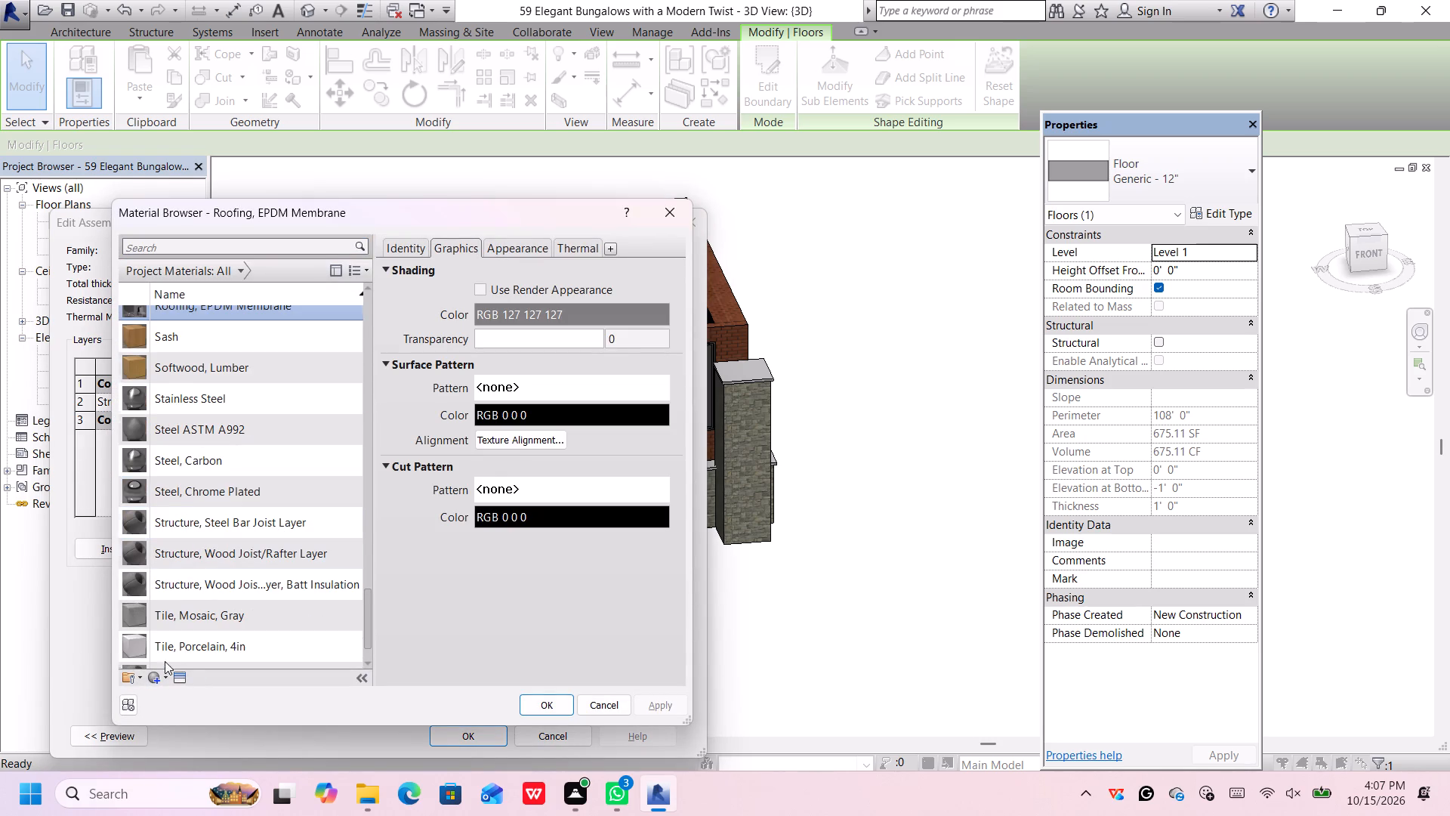
{"action": "left_click", "coordinate": [176, 680]}
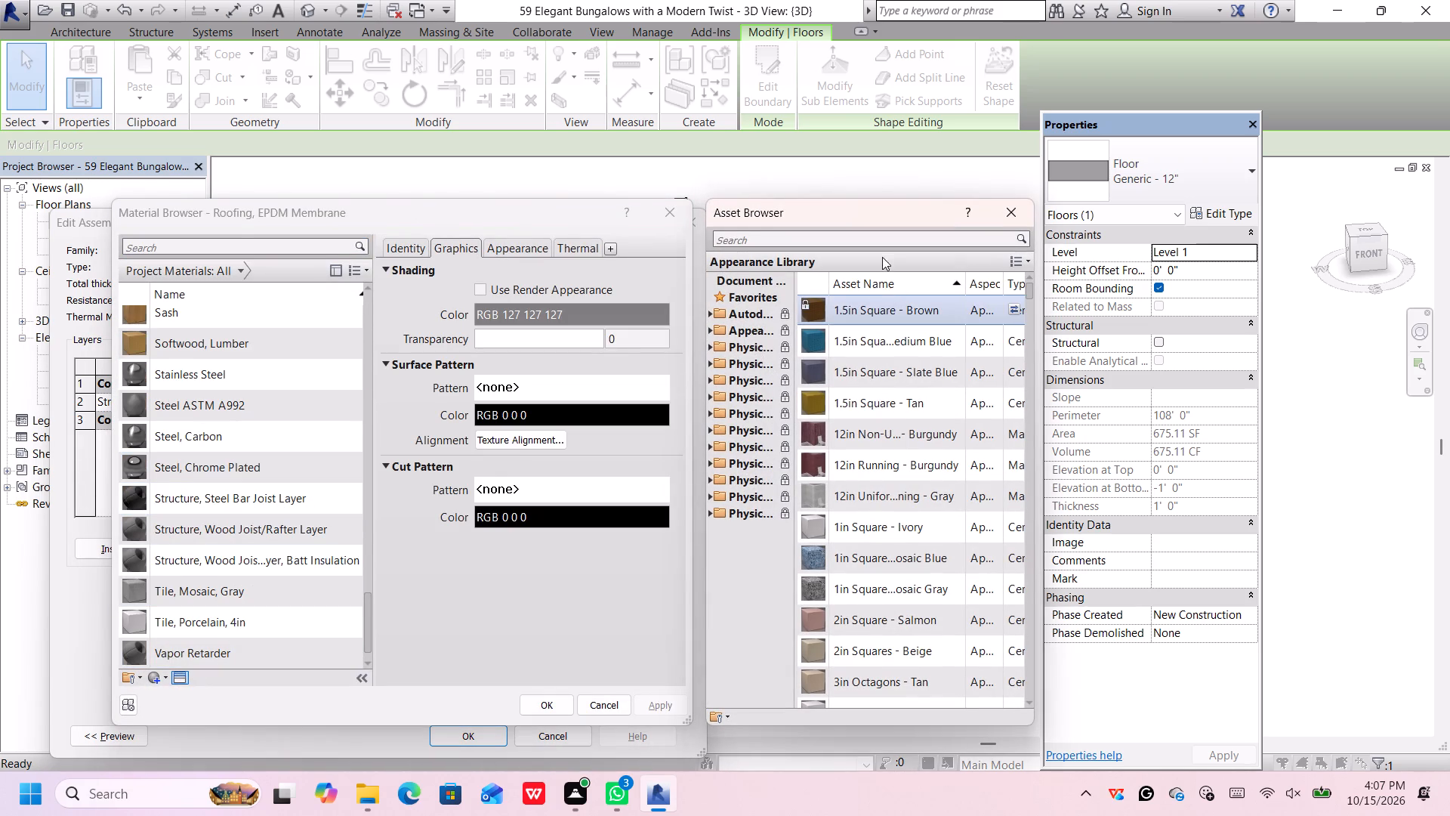
{"action": "left_click", "coordinate": [886, 244]}
{"action": "key", "text": "p"}
{"action": "key", "text": "a"}
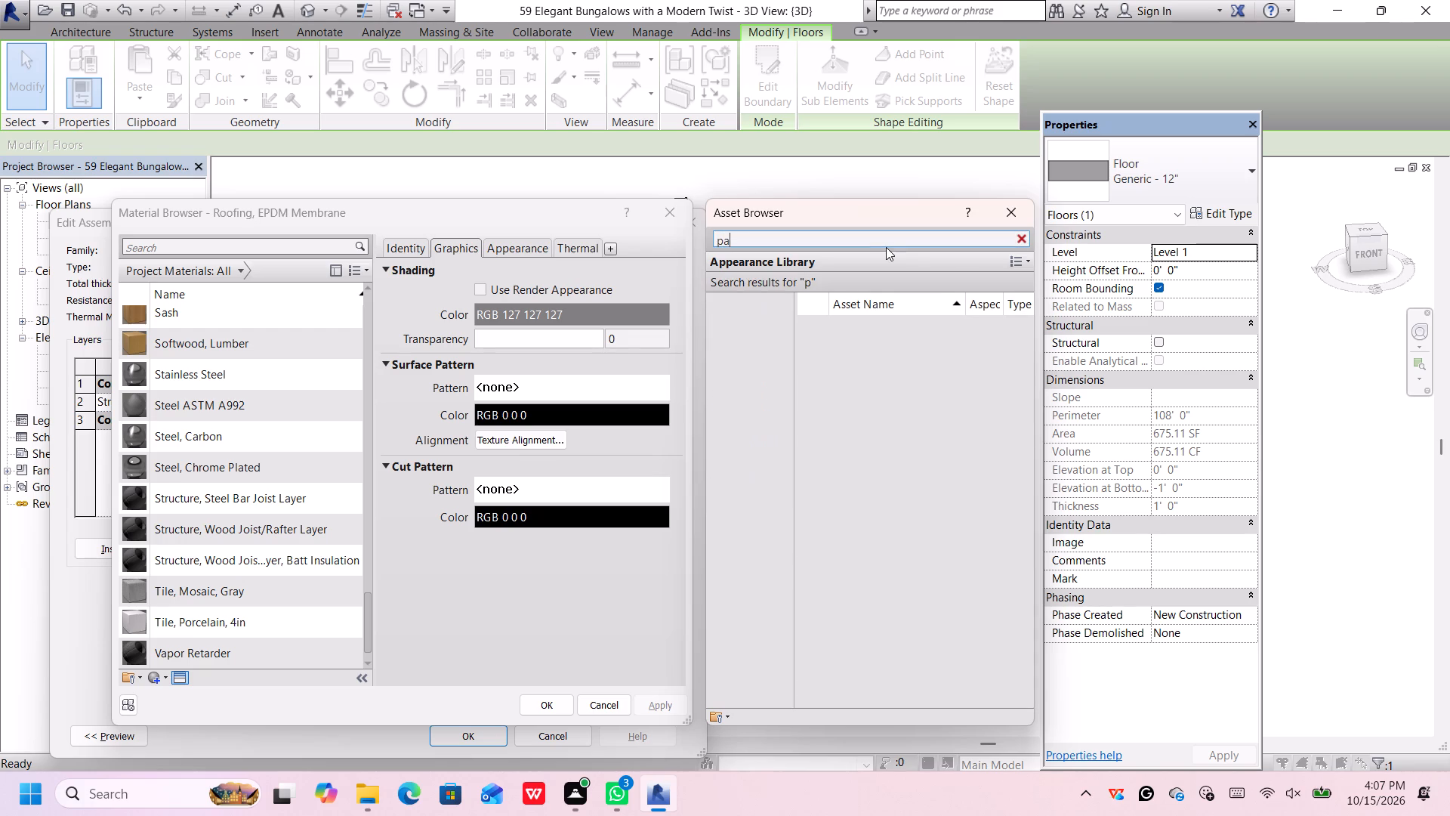
{"action": "key", "text": "i"}
{"action": "type", "text": "nt"}
{"action": "key", "text": "Return"}
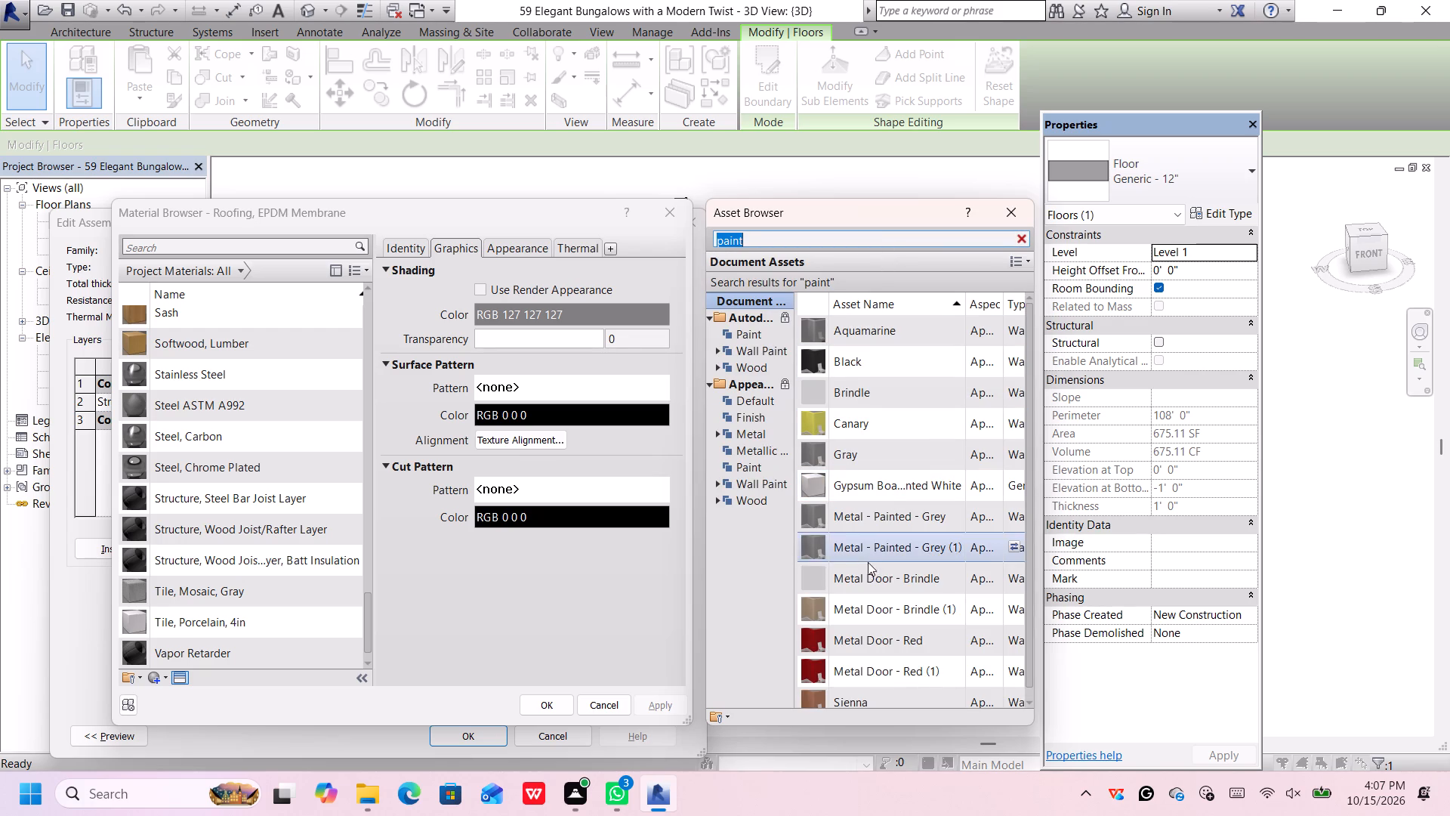
{"action": "scroll", "coordinate": [866, 572], "scroll_direction": "down", "scroll_amount": 1}
{"action": "left_click", "coordinate": [864, 597]}
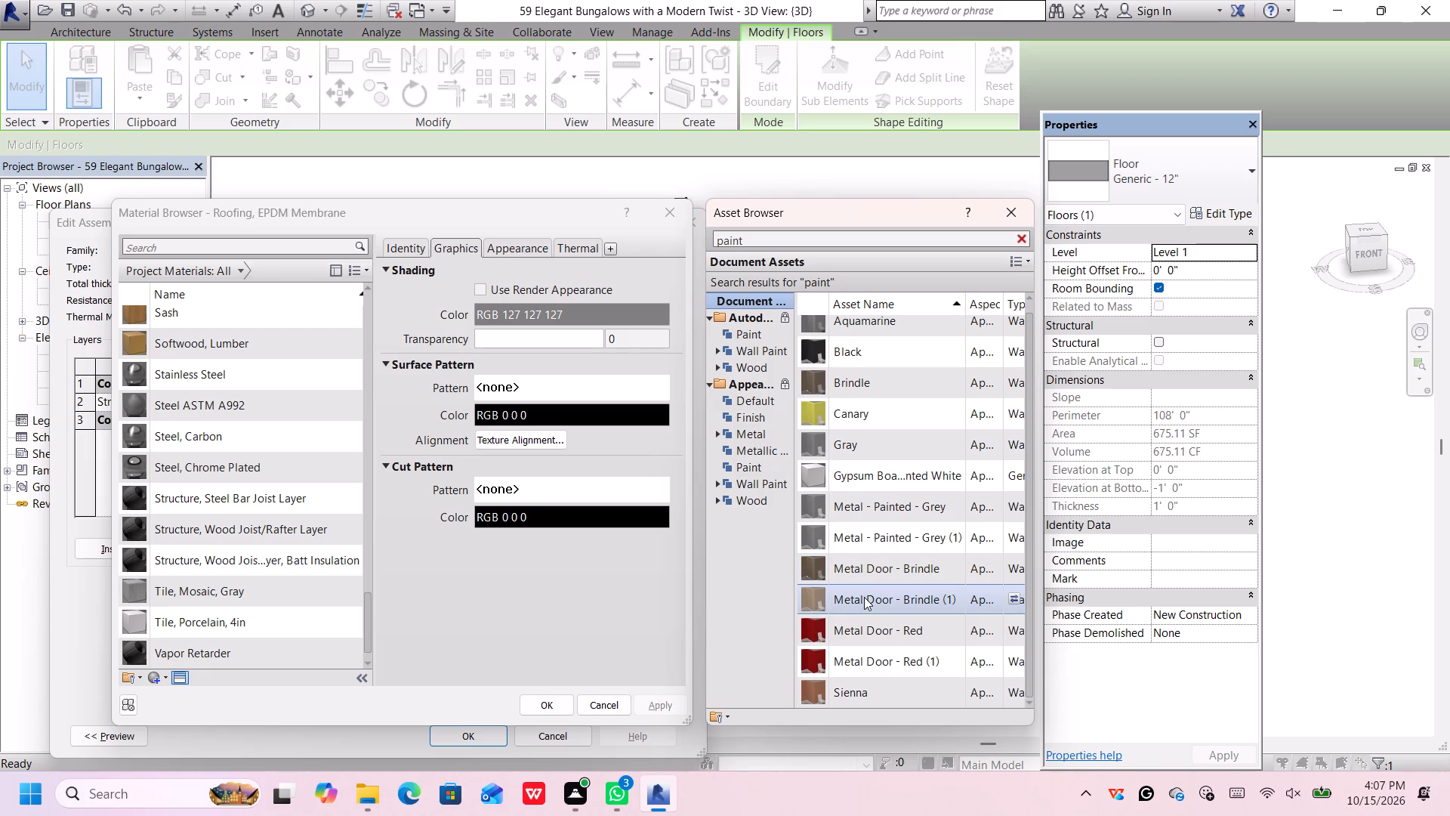
{"action": "double_click", "coordinate": [864, 597]}
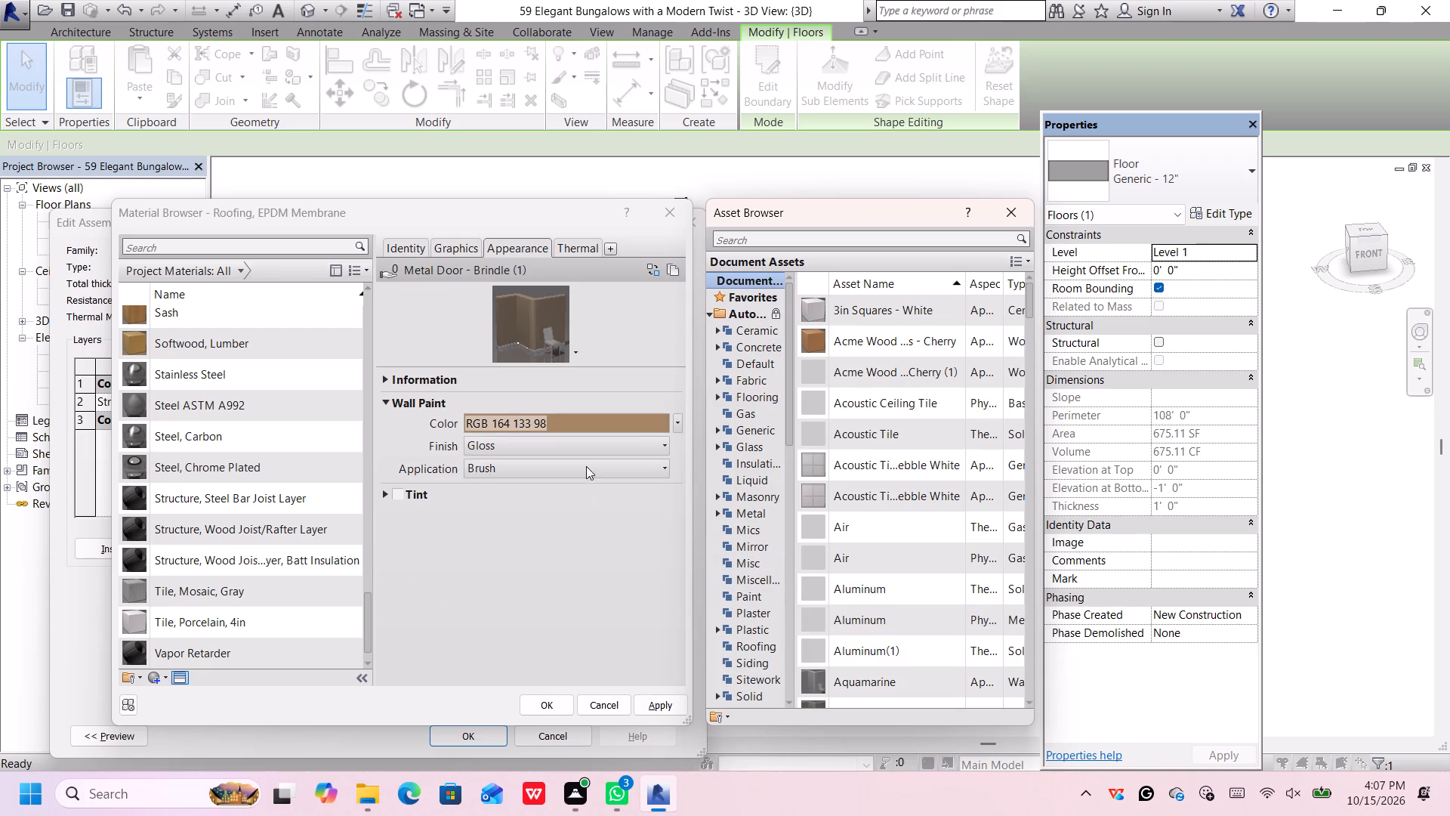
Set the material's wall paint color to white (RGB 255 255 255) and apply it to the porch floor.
{"action": "left_click", "coordinate": [678, 420]}
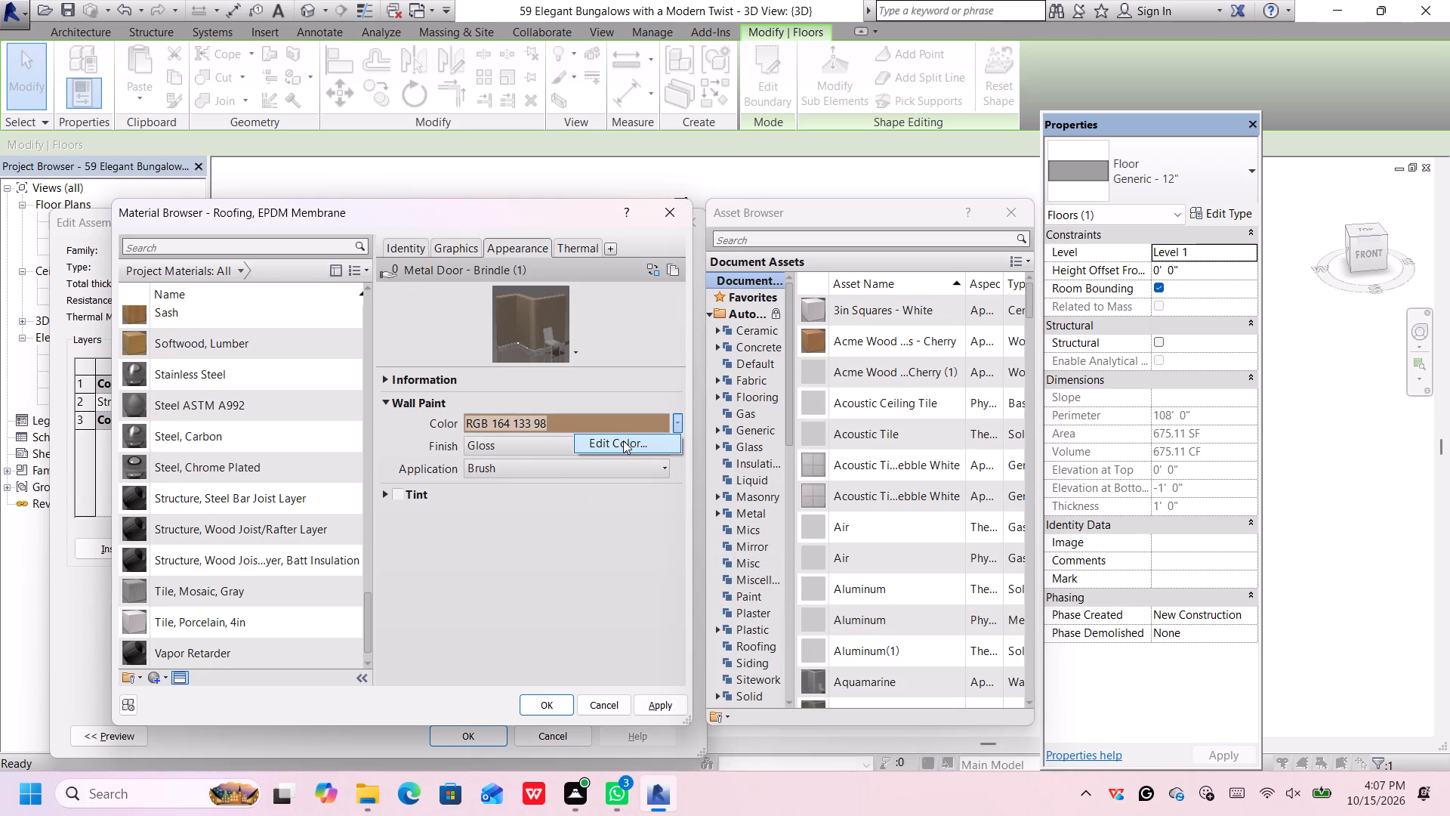
{"action": "left_click", "coordinate": [623, 441]}
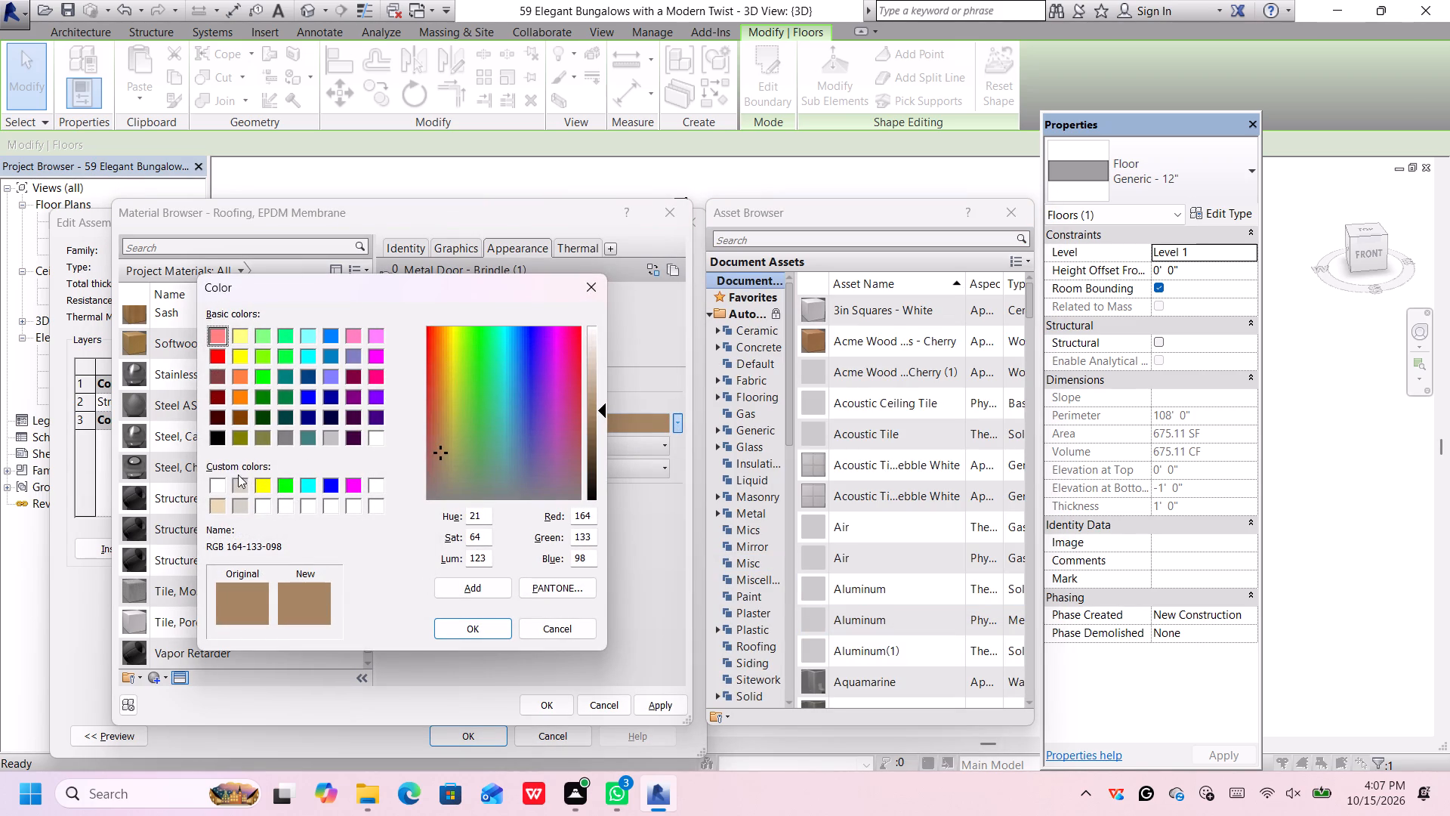
{"action": "left_click", "coordinate": [375, 437]}
{"action": "left_click", "coordinate": [476, 630]}
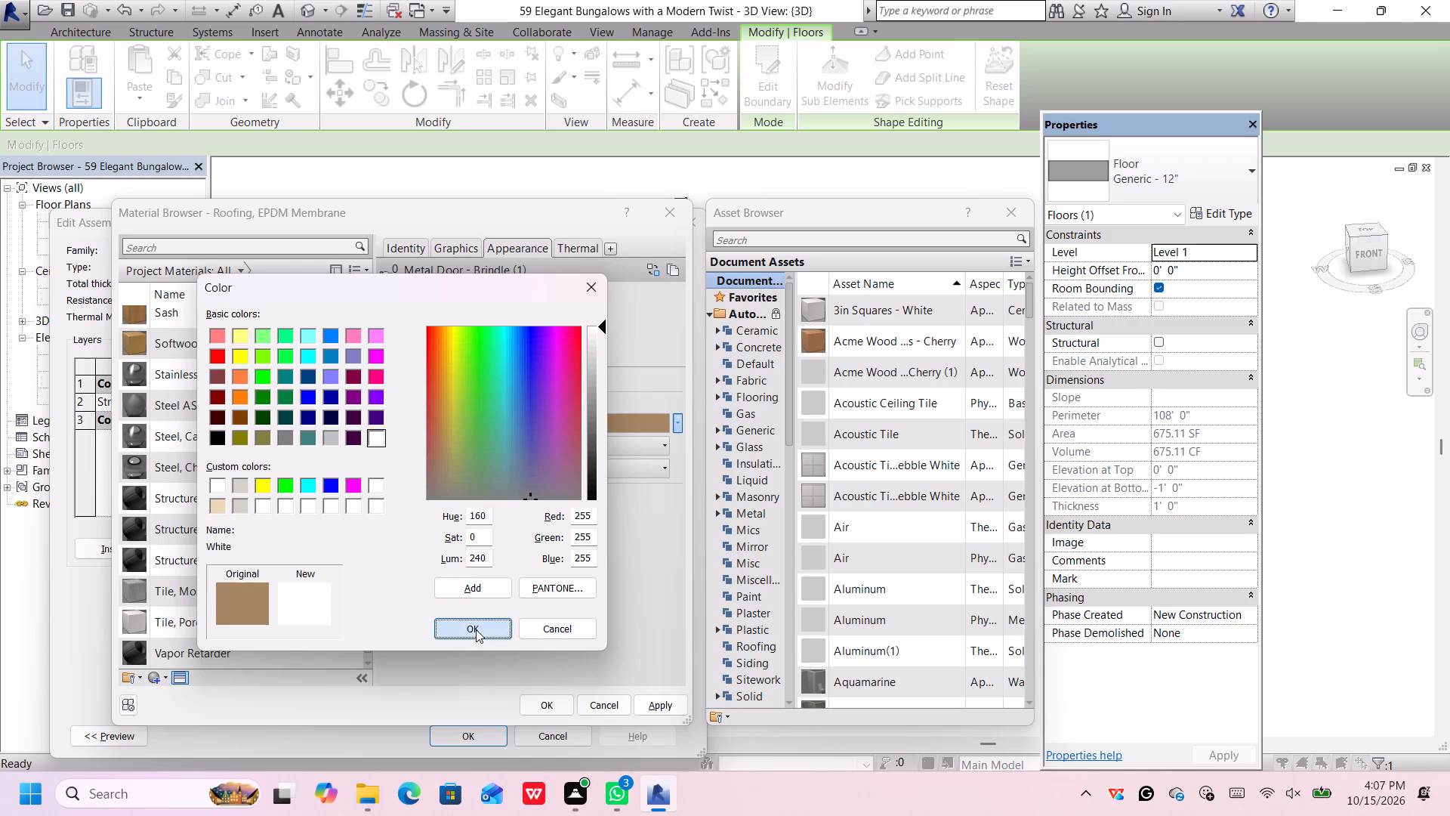
{"action": "left_click", "coordinate": [541, 700]}
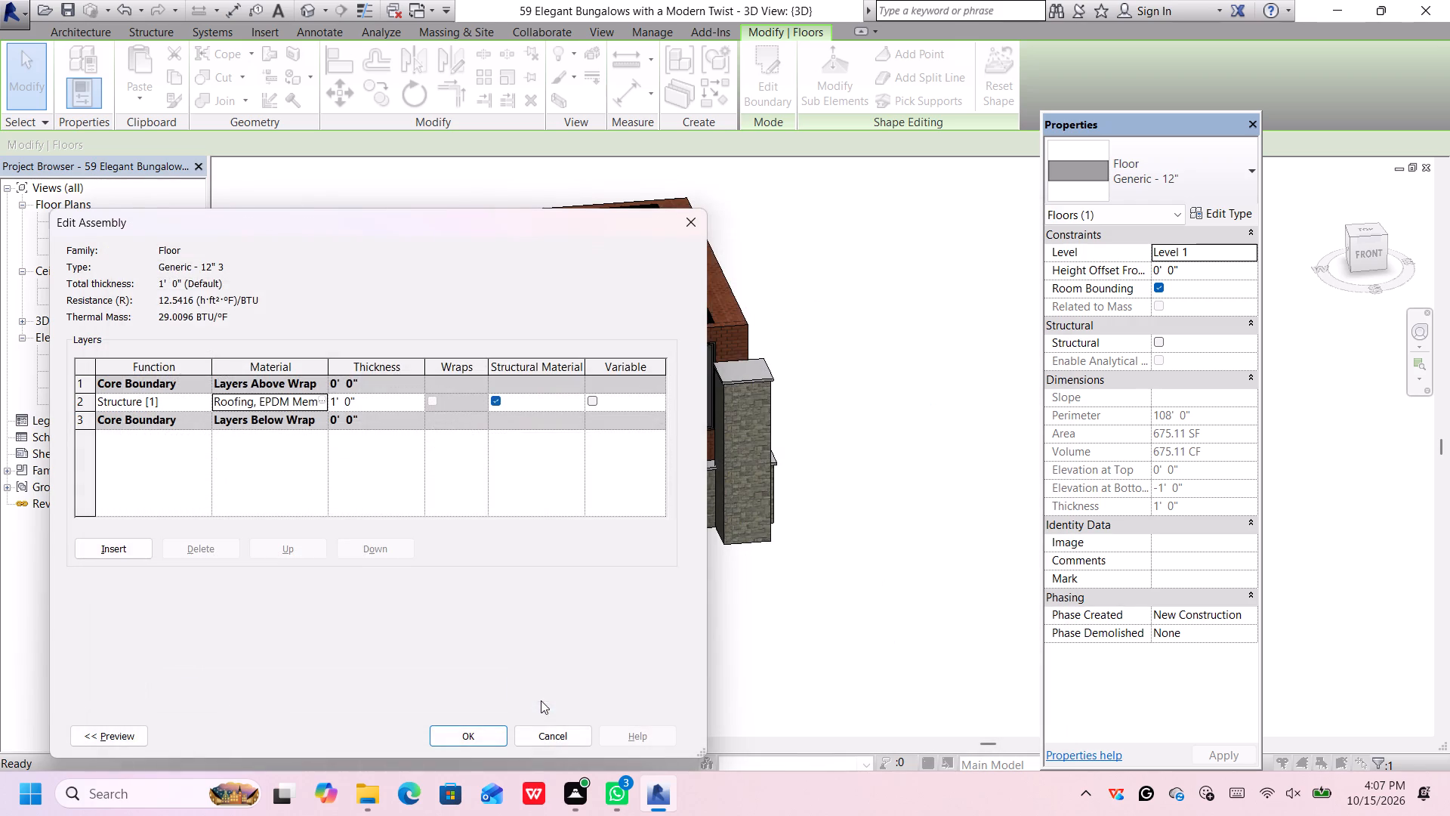
{"action": "left_click", "coordinate": [470, 729]}
{"action": "left_click", "coordinate": [472, 731]}
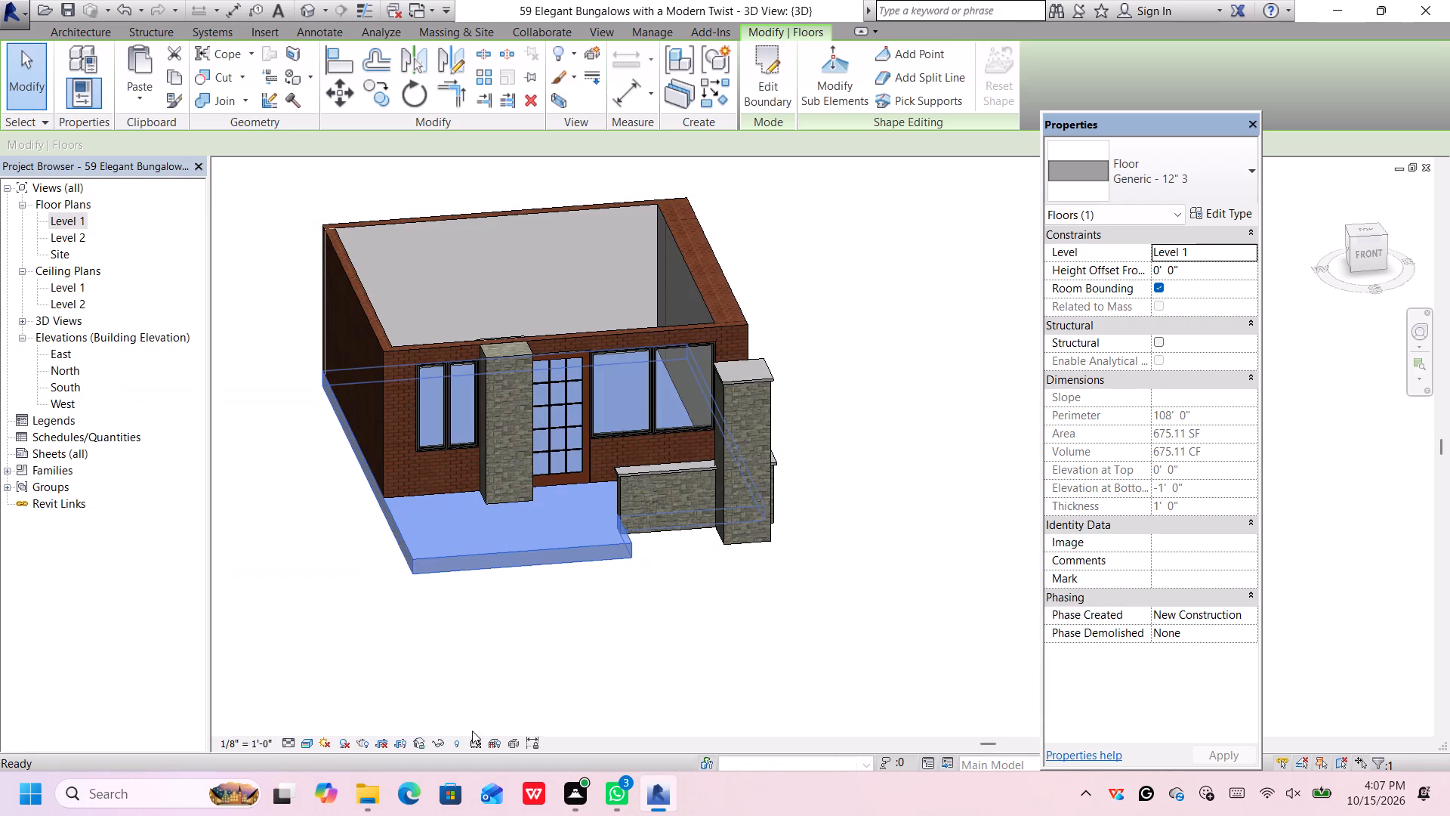
{"action": "left_click", "coordinate": [582, 627]}
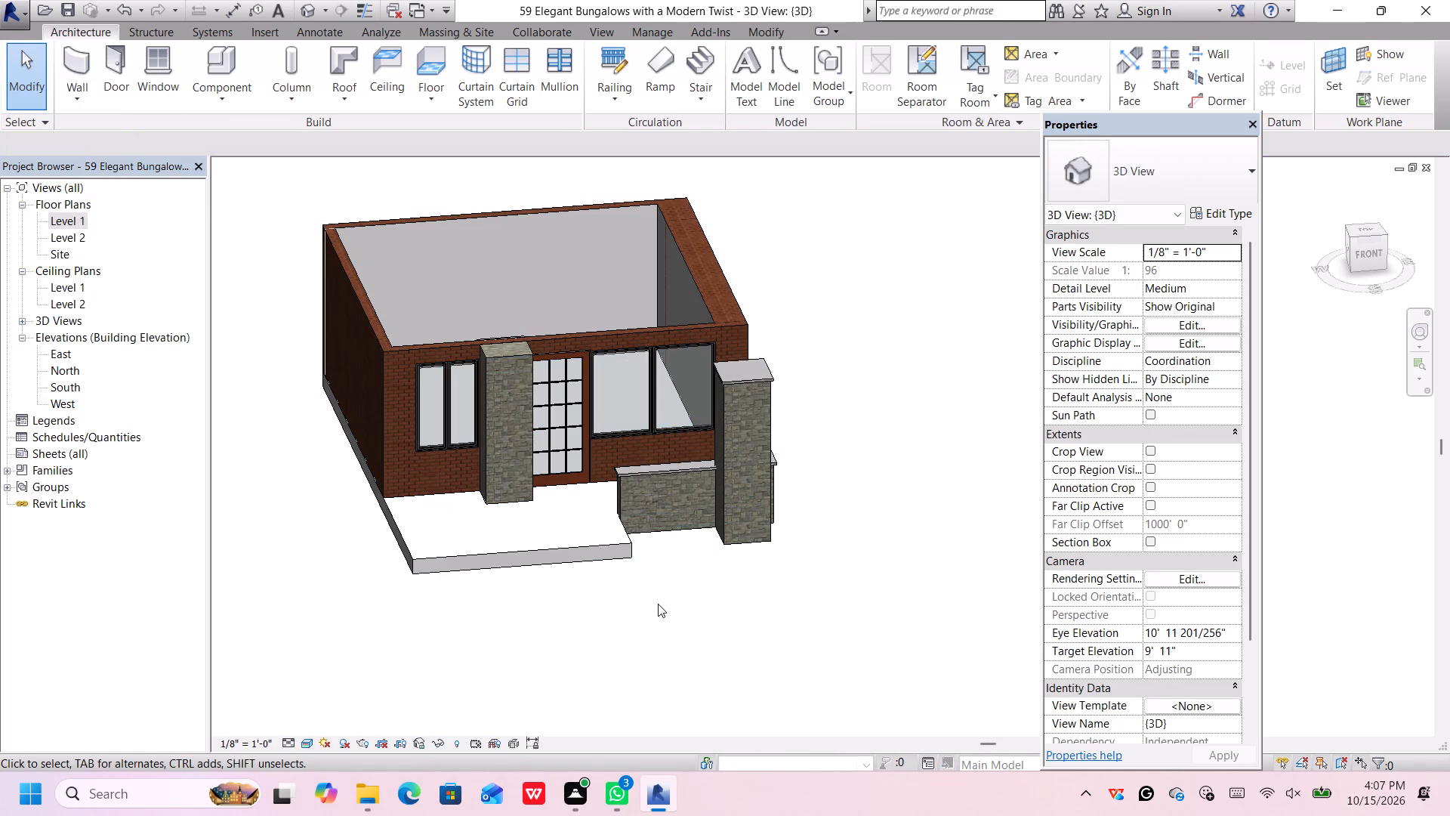
Examine the porch floor's new finish and the front facade from several angles.
{"action": "scroll", "coordinate": [871, 414], "scroll_direction": "up", "scroll_amount": 1}
{"action": "middle_click_drag", "start_coordinate": [847, 391], "coordinate": [920, 525]}
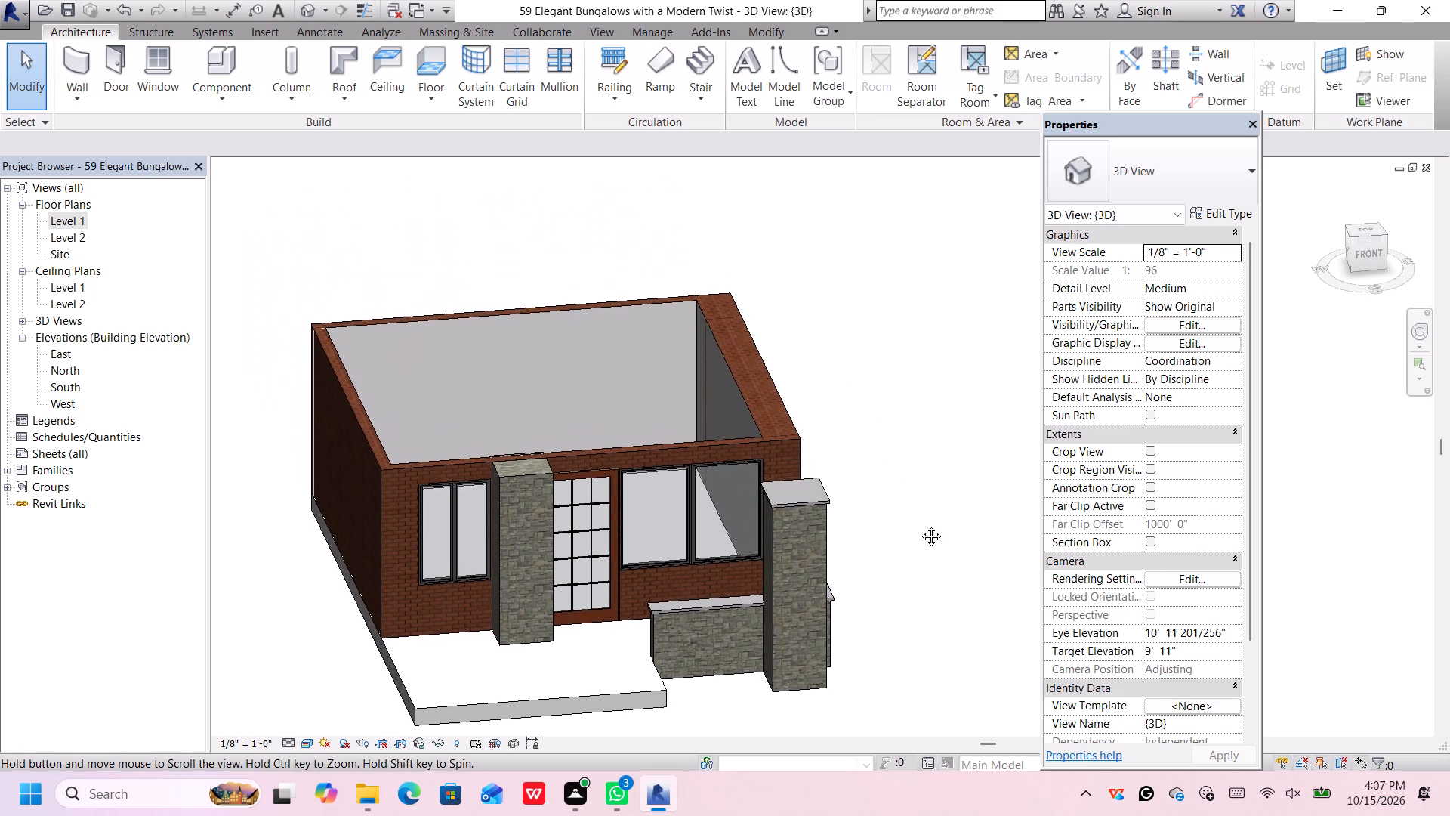
{"action": "middle_click_drag", "start_coordinate": [920, 525], "coordinate": [921, 529]}
{"action": "scroll", "coordinate": [625, 357], "scroll_direction": "up", "scroll_amount": 6}
{"action": "scroll", "coordinate": [711, 314], "scroll_direction": "up", "scroll_amount": 6}
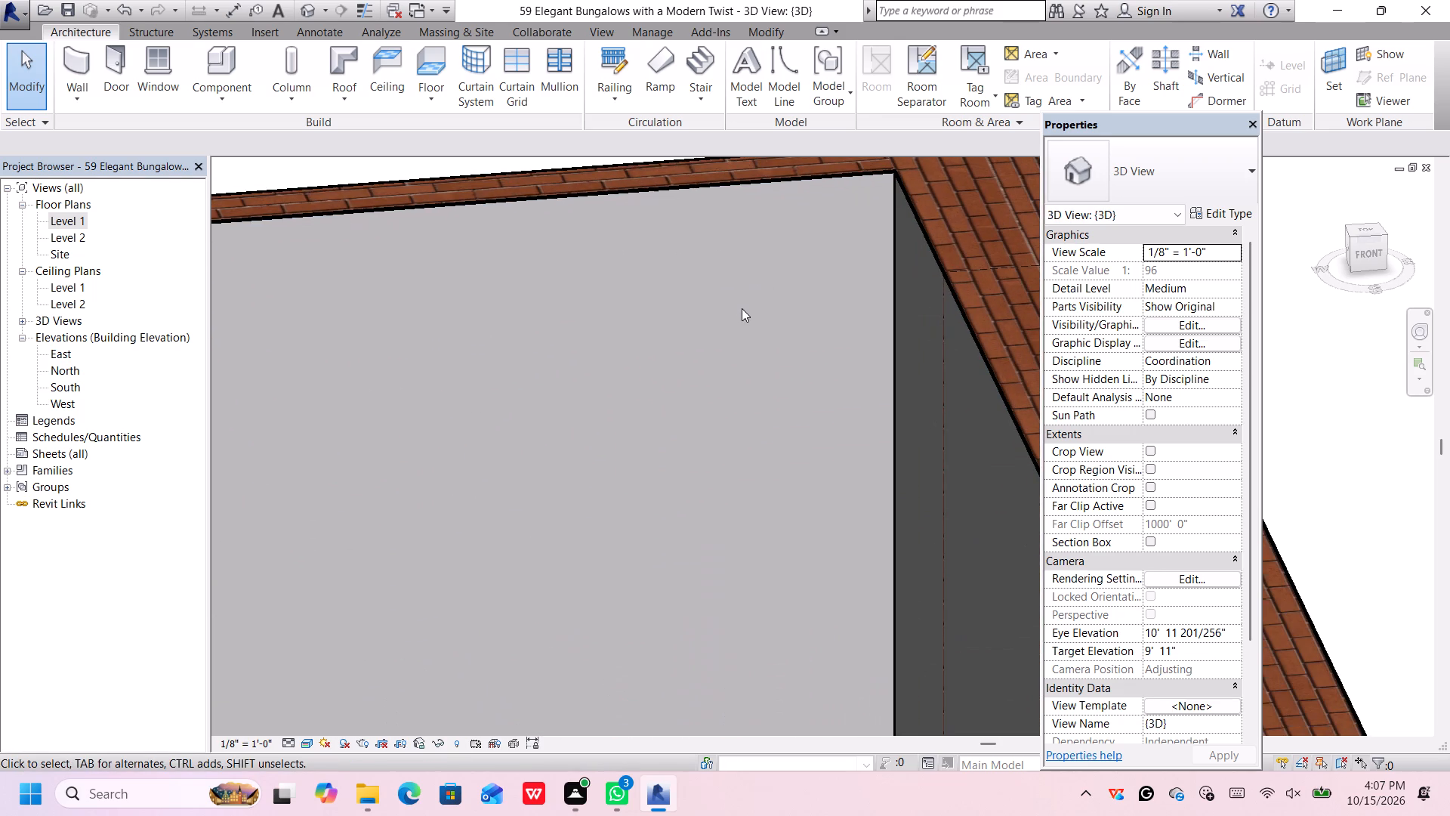
{"action": "scroll", "coordinate": [742, 308], "scroll_direction": "down", "scroll_amount": 13}
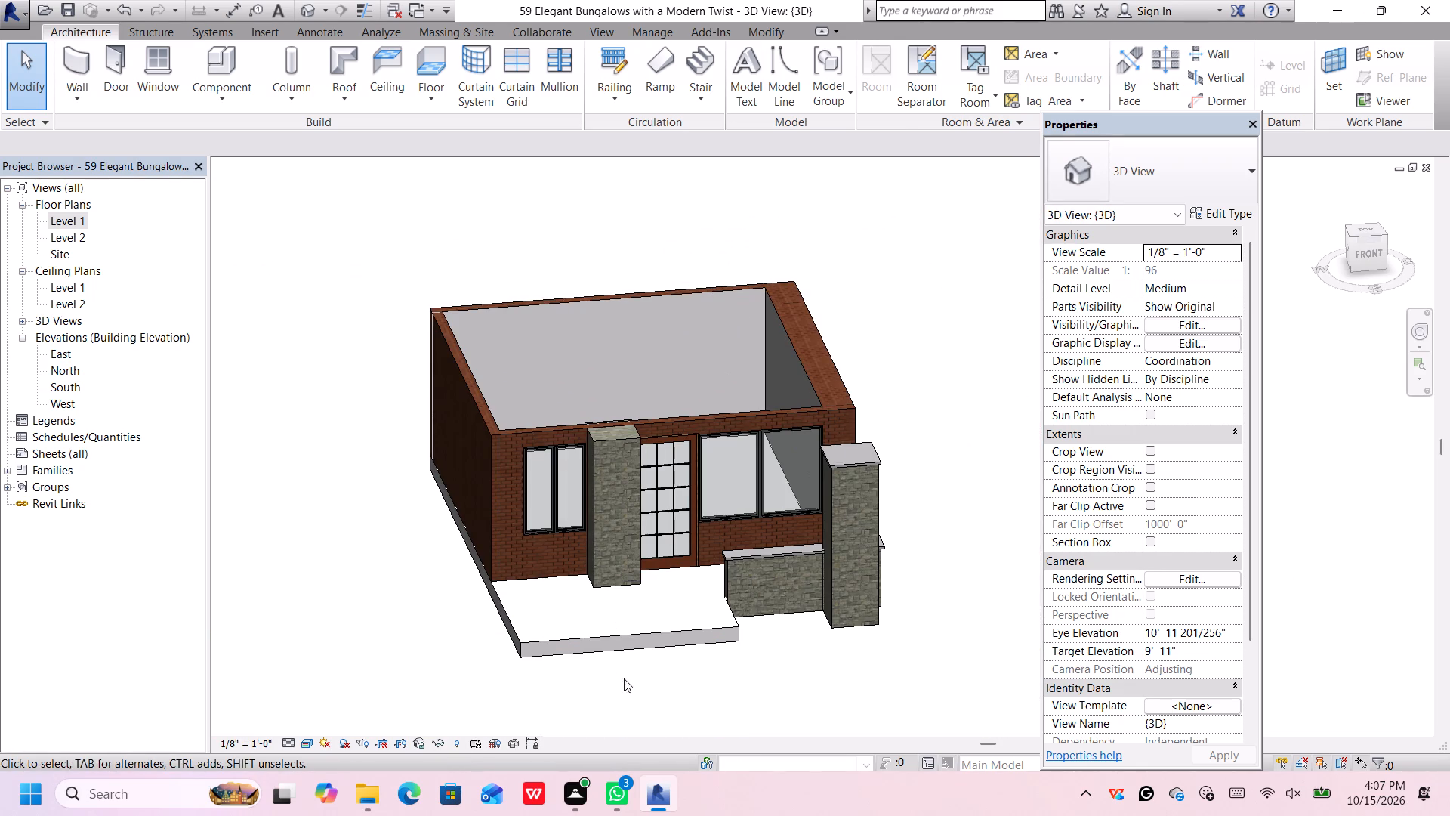
{"action": "scroll", "coordinate": [637, 678], "scroll_direction": "down", "scroll_amount": 1}
{"action": "middle_click_drag", "start_coordinate": [652, 686], "coordinate": [652, 666], "text": "shift"}
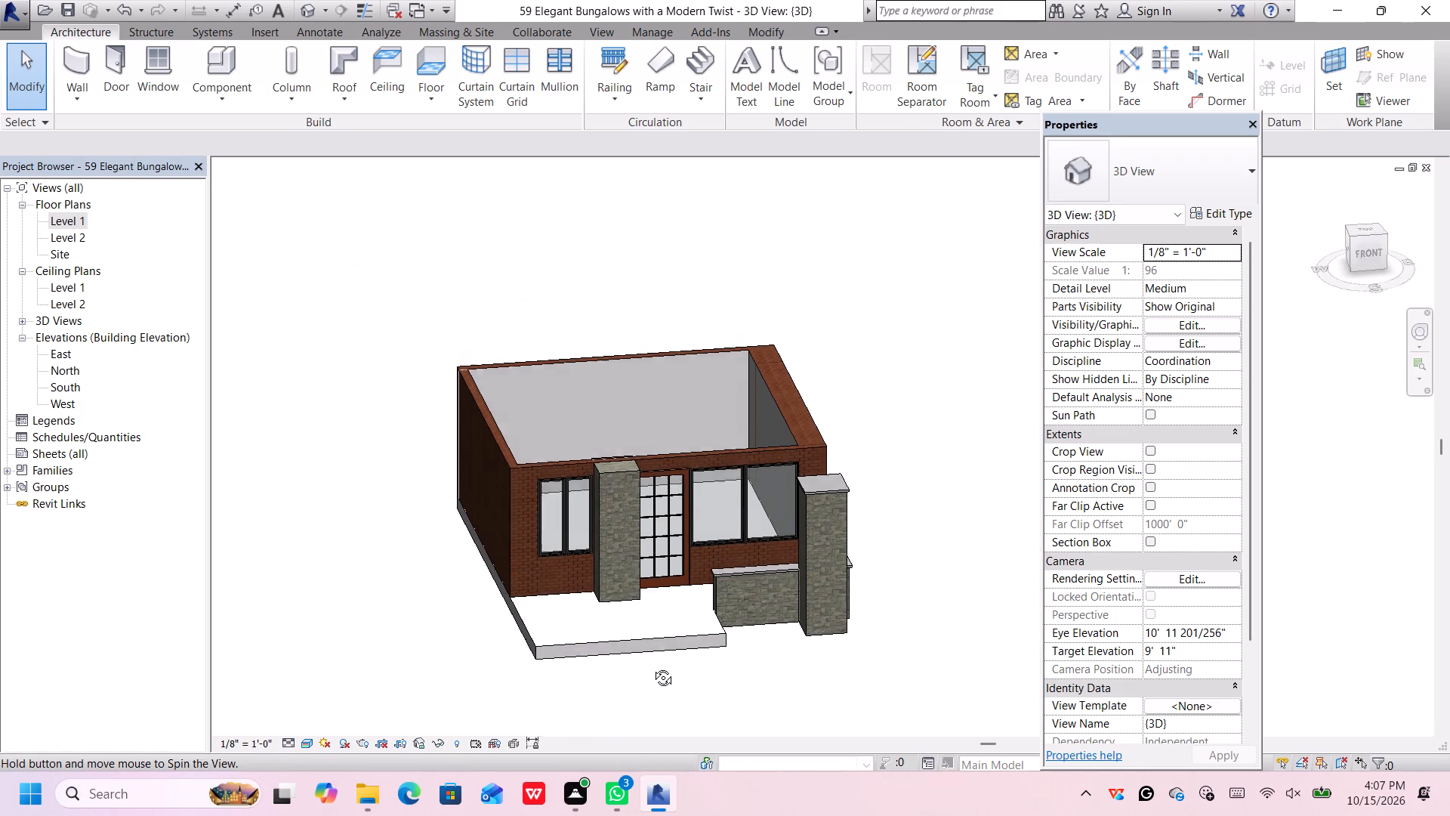
{"action": "middle_click_drag", "start_coordinate": [652, 666], "coordinate": [659, 626], "text": "shift"}
{"action": "middle_click_drag", "start_coordinate": [661, 621], "coordinate": [887, 684], "text": "shift"}
{"action": "middle_click_drag", "start_coordinate": [887, 684], "coordinate": [582, 504], "text": "shift"}
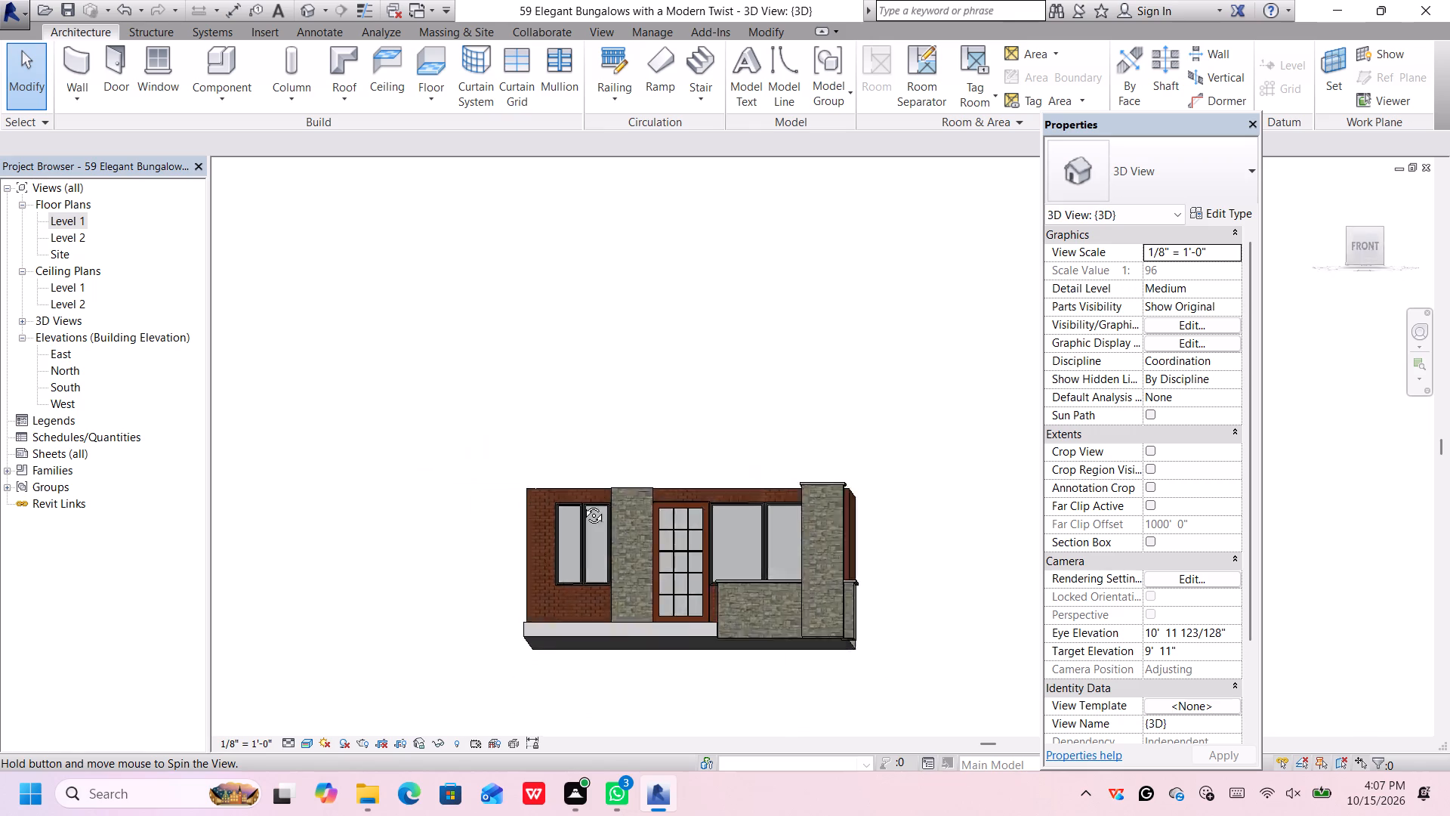
{"action": "middle_click_drag", "start_coordinate": [582, 504], "coordinate": [658, 593], "text": "shift"}
{"action": "scroll", "coordinate": [807, 414], "scroll_direction": "up", "scroll_amount": 1}
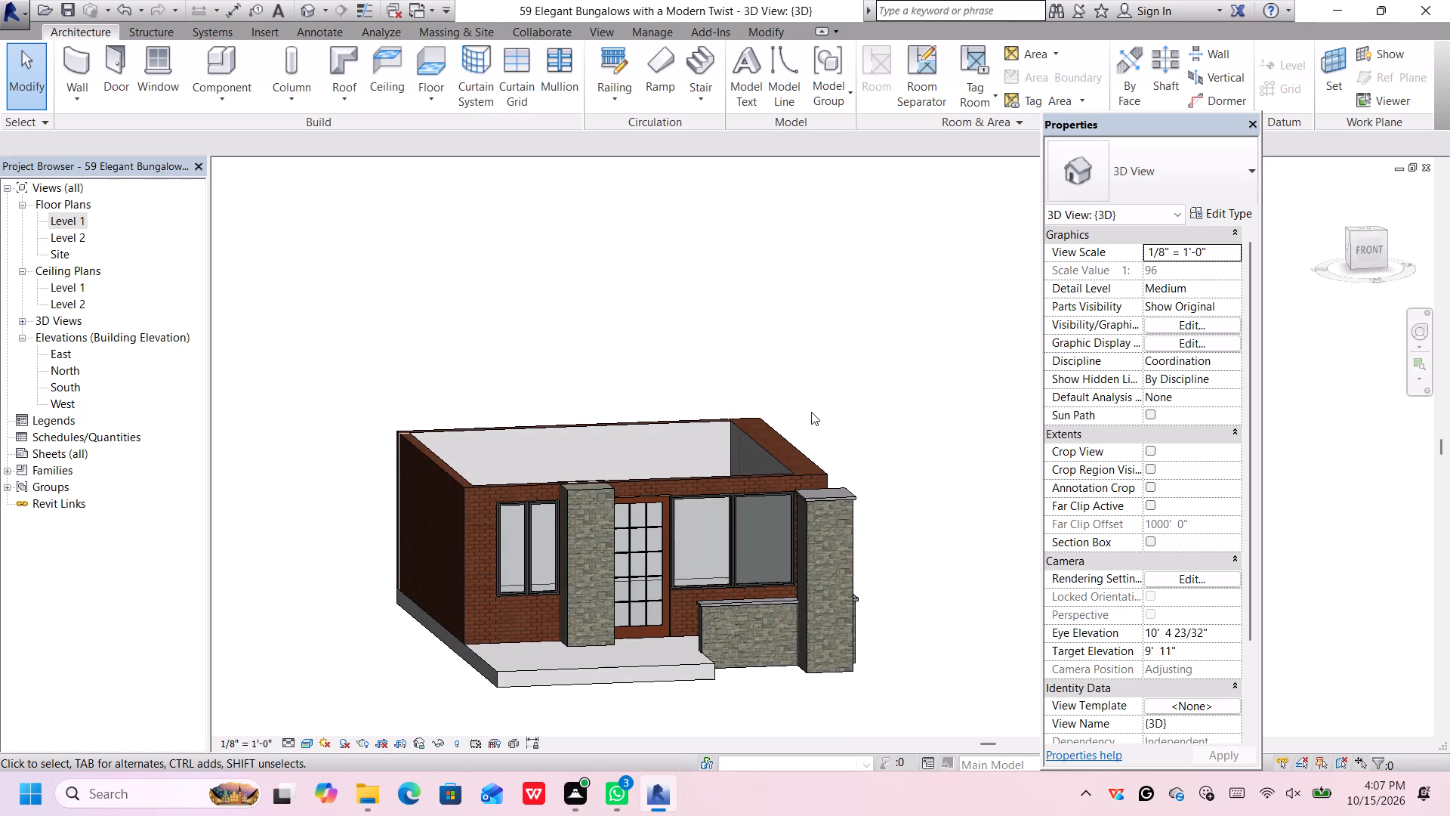
{"action": "scroll", "coordinate": [811, 412], "scroll_direction": "up", "scroll_amount": 1}
{"action": "middle_click_drag", "start_coordinate": [813, 413], "coordinate": [851, 385]}
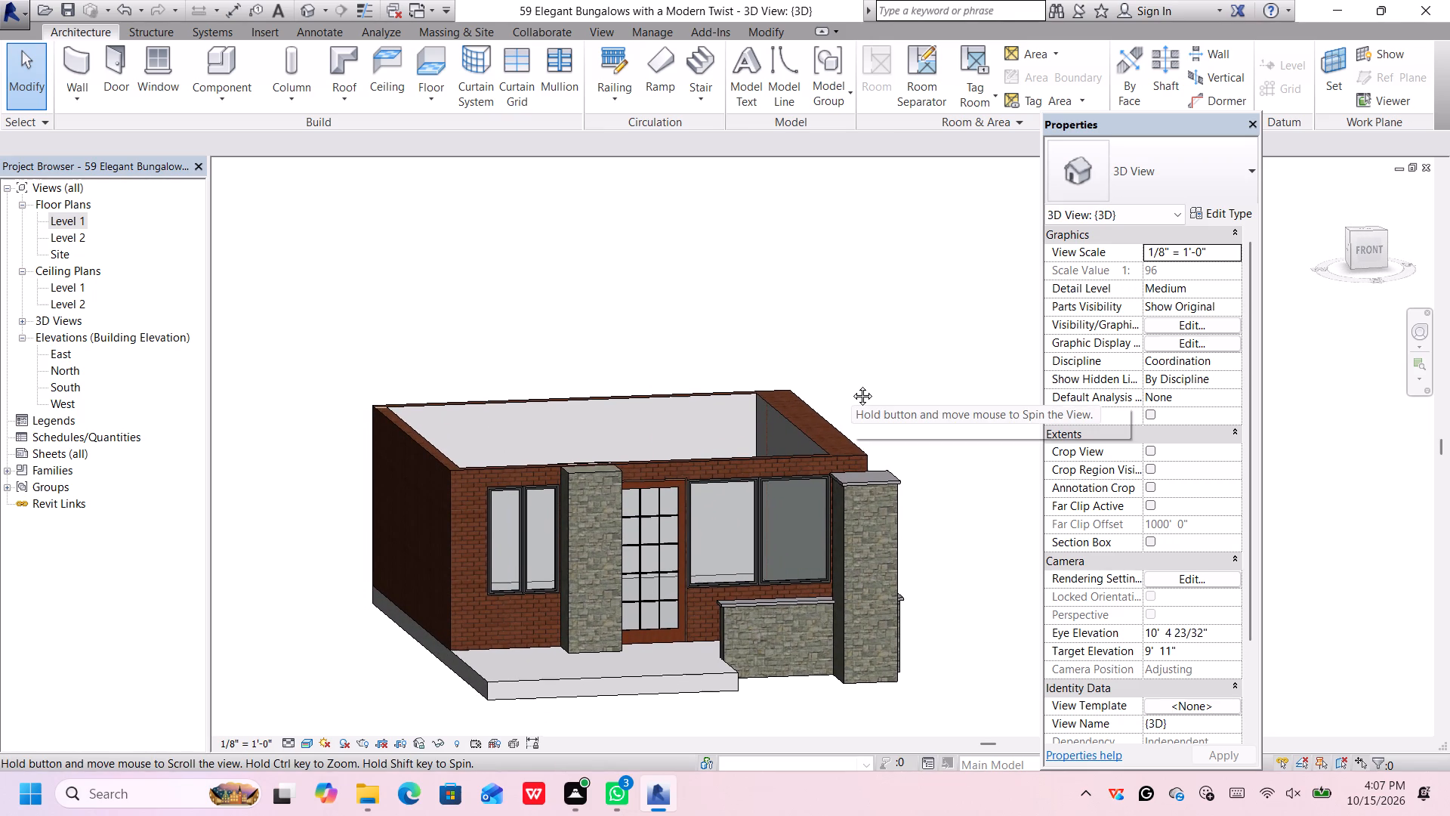
{"action": "middle_click_drag", "start_coordinate": [851, 385], "coordinate": [847, 402]}
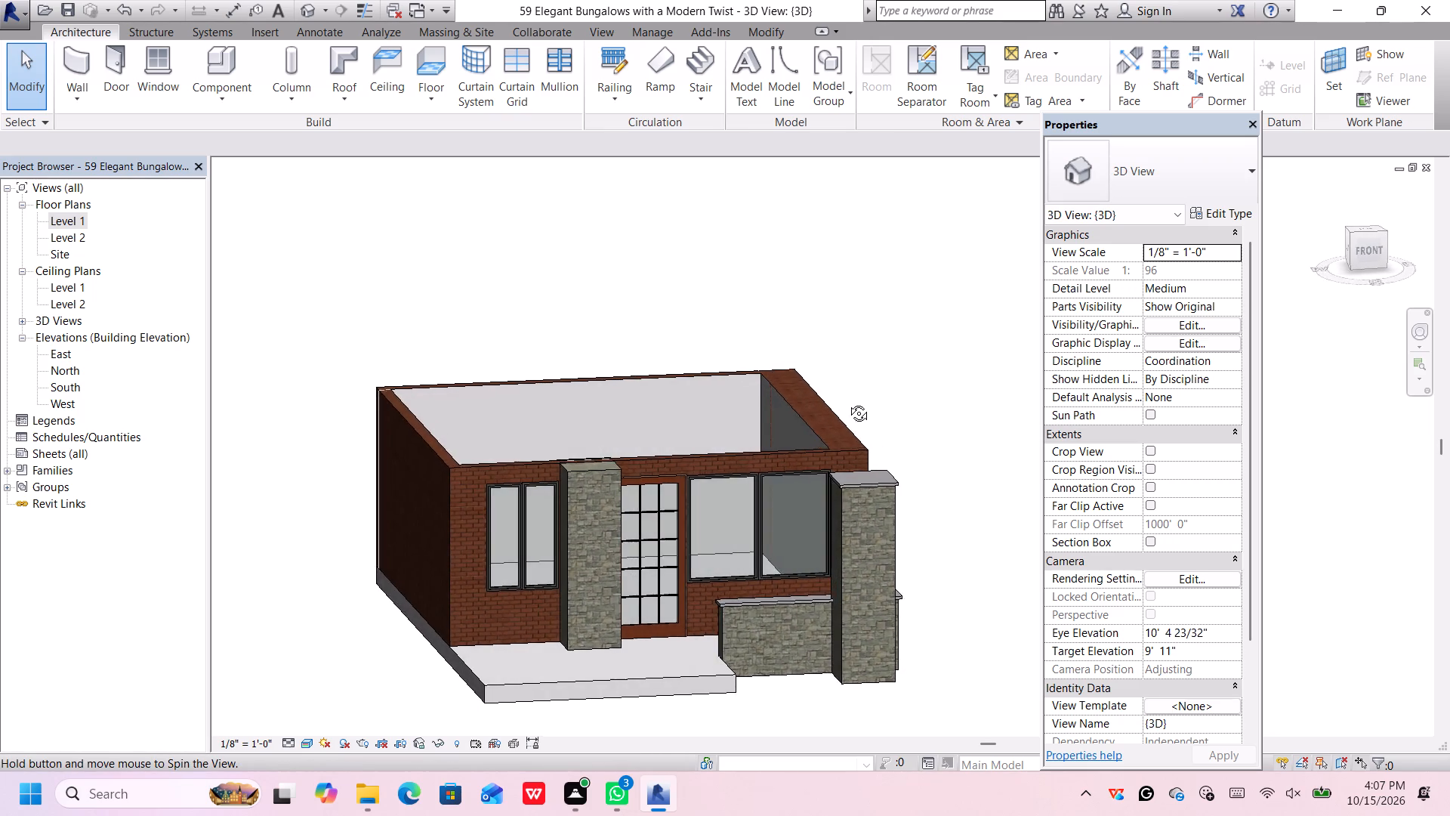
{"action": "middle_click_drag", "start_coordinate": [847, 402], "coordinate": [794, 392]}
{"action": "scroll", "coordinate": [791, 420], "scroll_direction": "up", "scroll_amount": 2}
{"action": "scroll", "coordinate": [791, 424], "scroll_direction": "down", "scroll_amount": 4}
{"action": "middle_click_drag", "start_coordinate": [793, 451], "coordinate": [796, 453]}
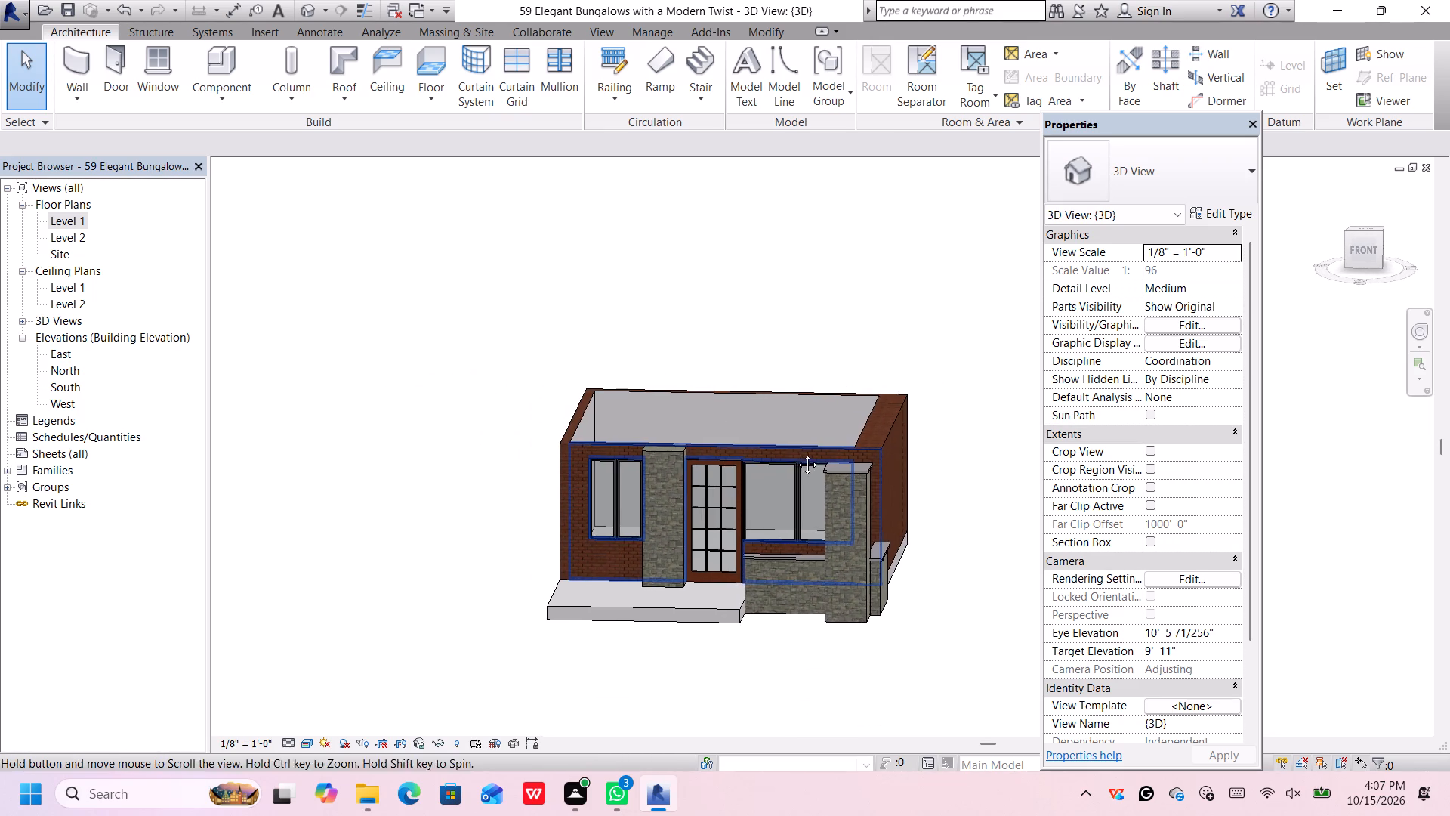
{"action": "middle_click_drag", "start_coordinate": [796, 453], "coordinate": [881, 444]}
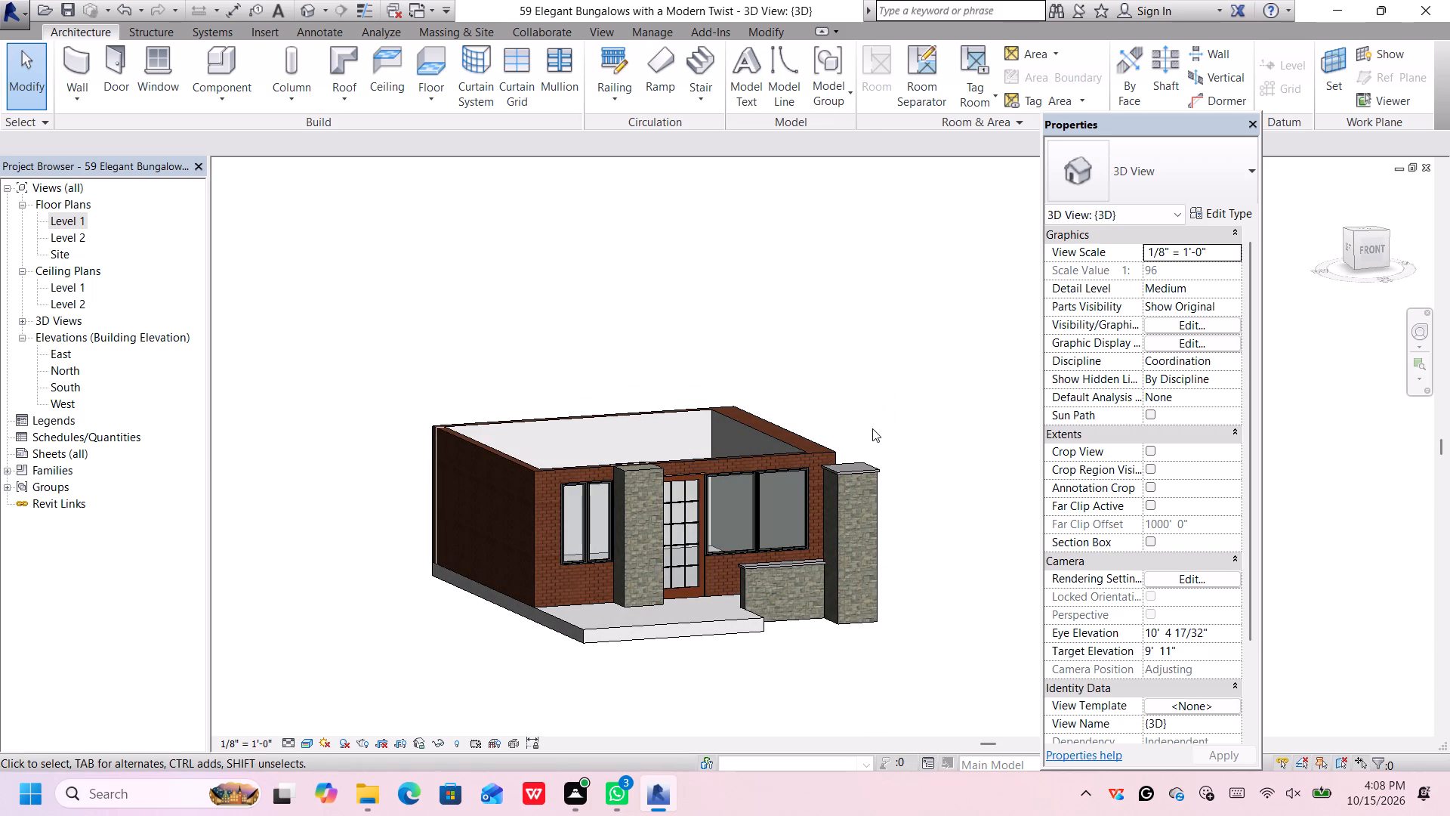
{"action": "scroll", "coordinate": [872, 426], "scroll_direction": "down", "scroll_amount": 1}
{"action": "middle_click_drag", "start_coordinate": [872, 428], "coordinate": [872, 428]}
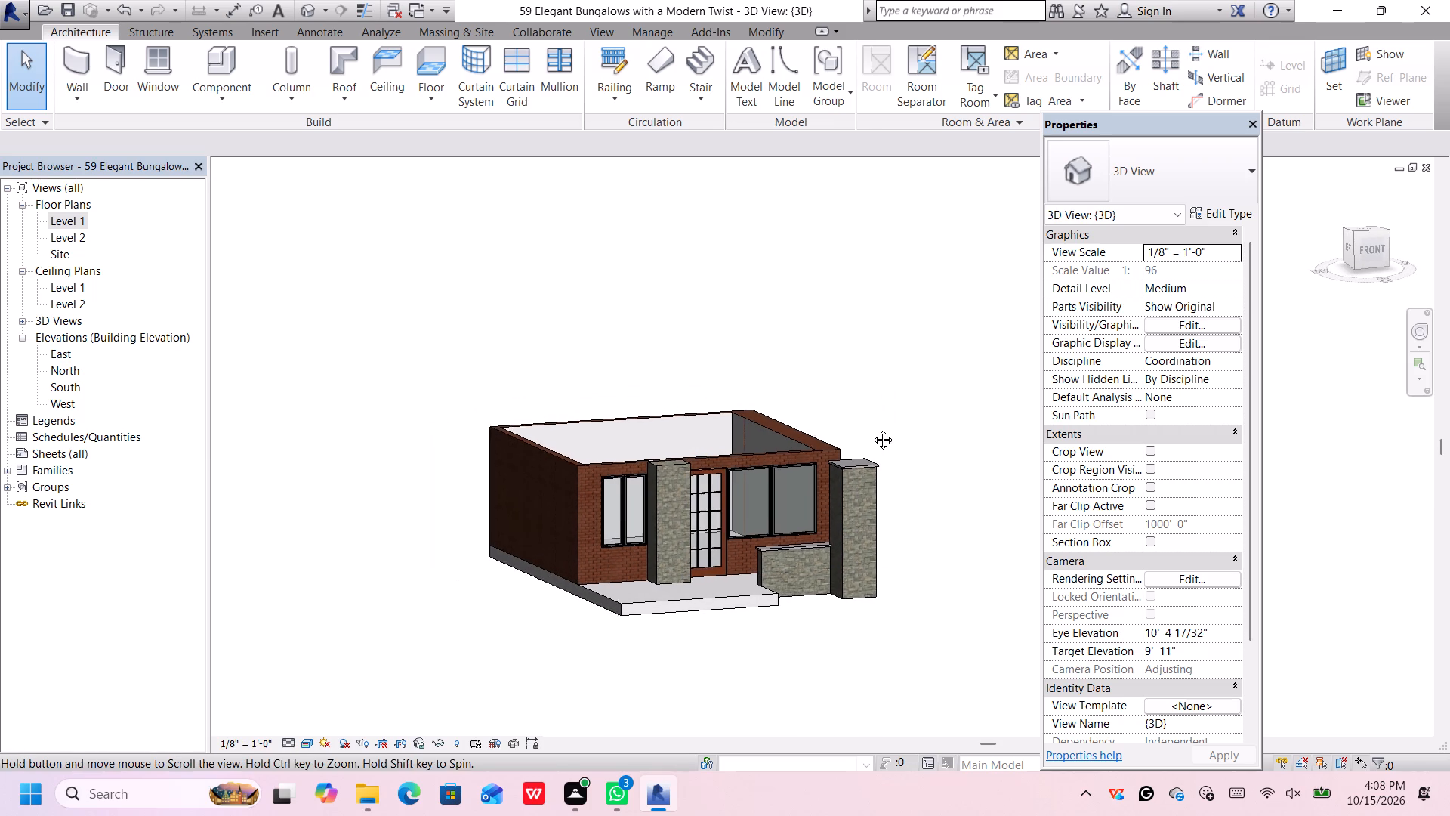
{"action": "middle_click_drag", "start_coordinate": [872, 428], "coordinate": [836, 444]}
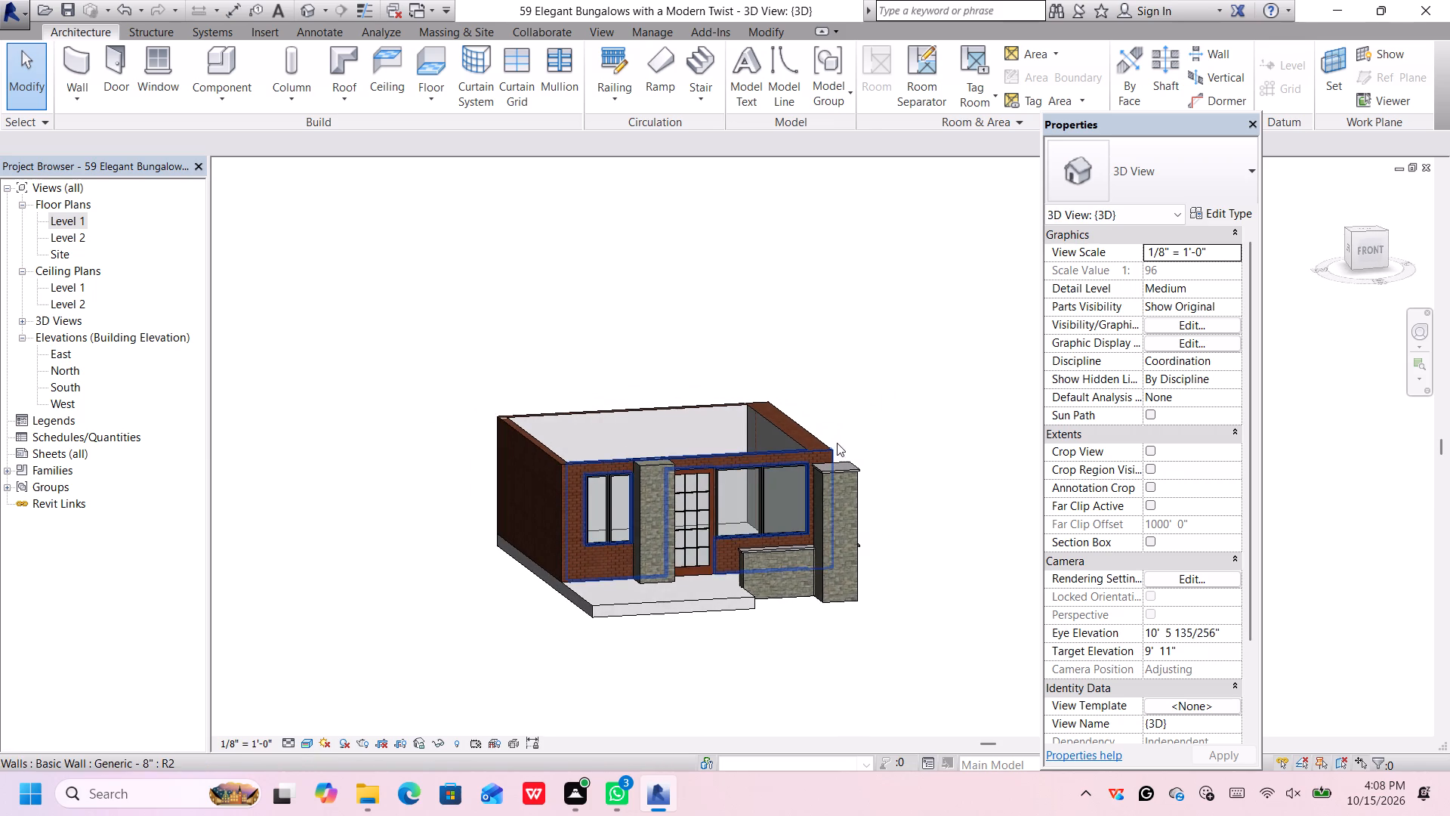
{"action": "scroll", "coordinate": [837, 443], "scroll_direction": "up", "scroll_amount": 2}
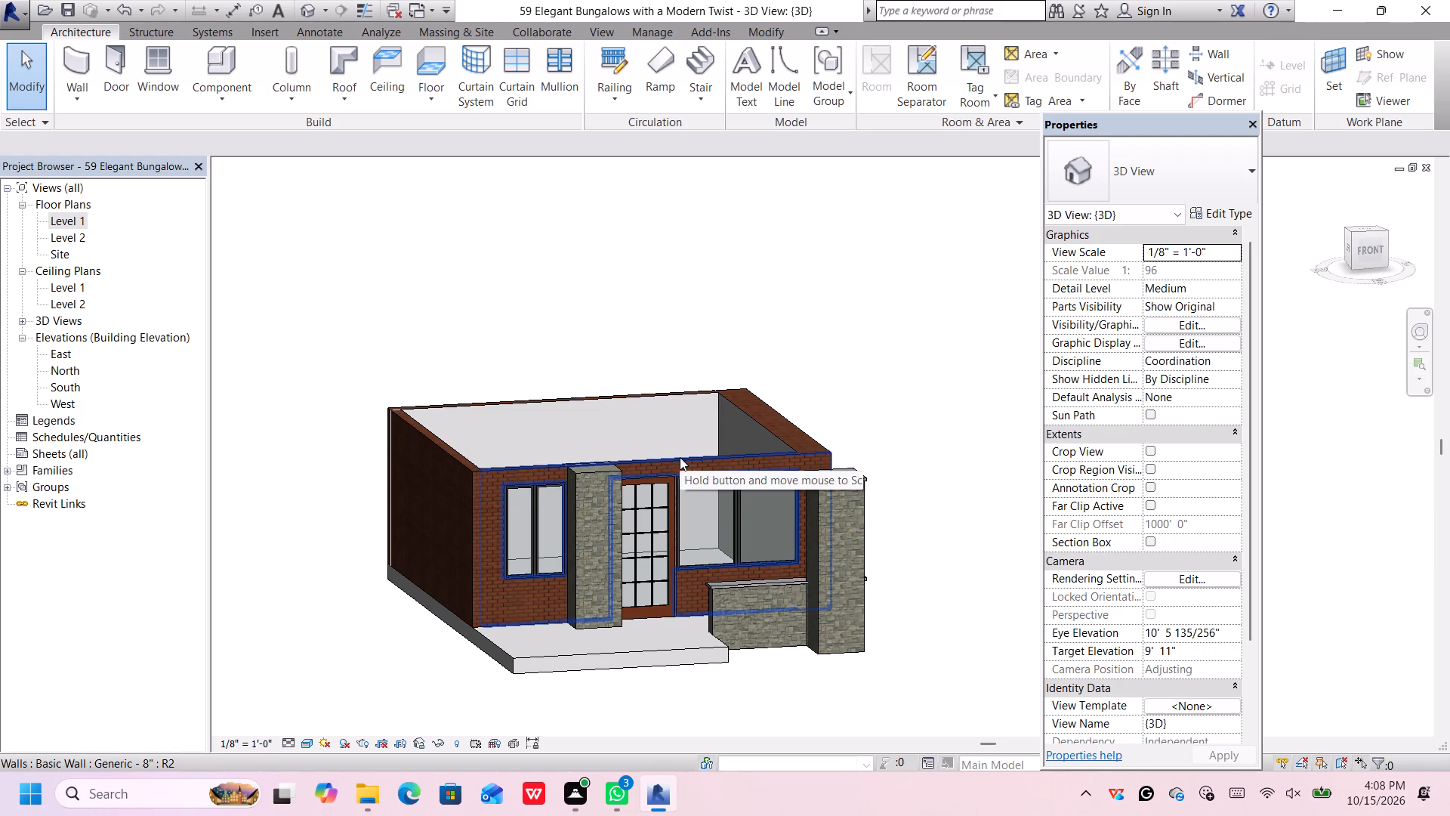
{"action": "scroll", "coordinate": [680, 457], "scroll_direction": "down", "scroll_amount": 2}
{"action": "middle_click_drag", "start_coordinate": [722, 433], "coordinate": [788, 467]}
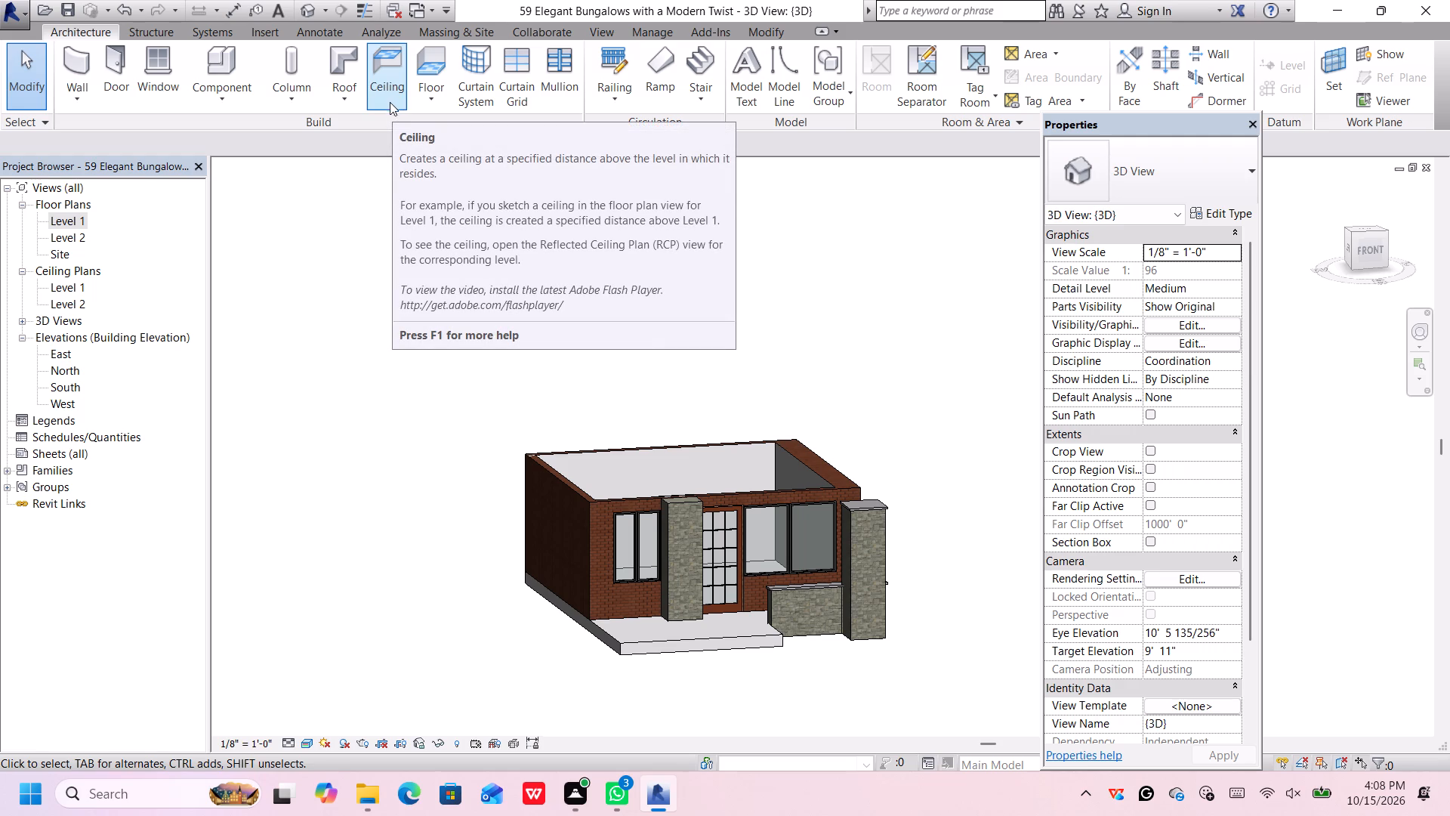
Start a footprint roof on Level 2 with a rectangular boundary about 23'-4" by 20'-8" along the house's outer walls.
{"action": "left_click", "coordinate": [352, 93]}
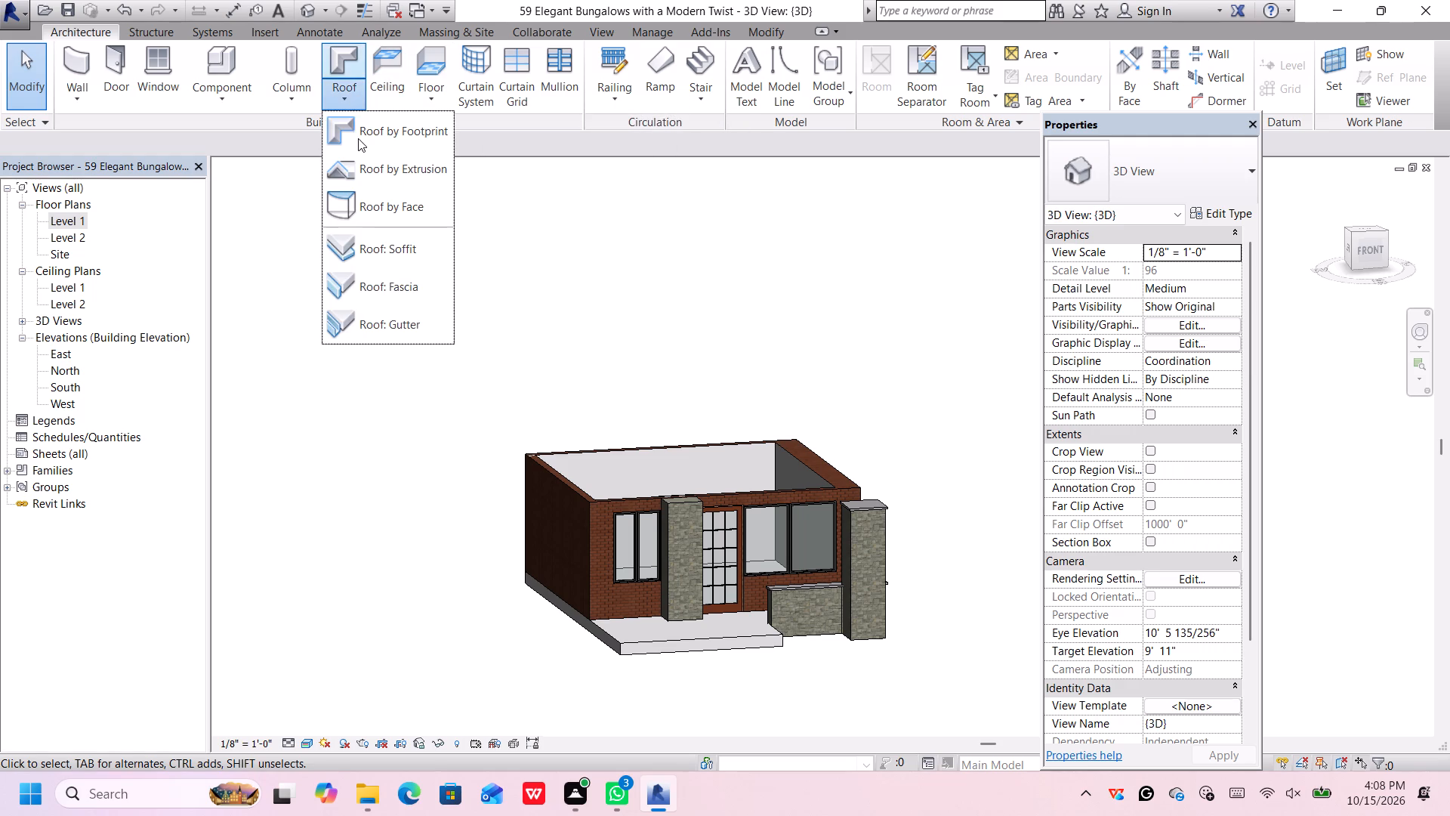
{"action": "left_click", "coordinate": [364, 137]}
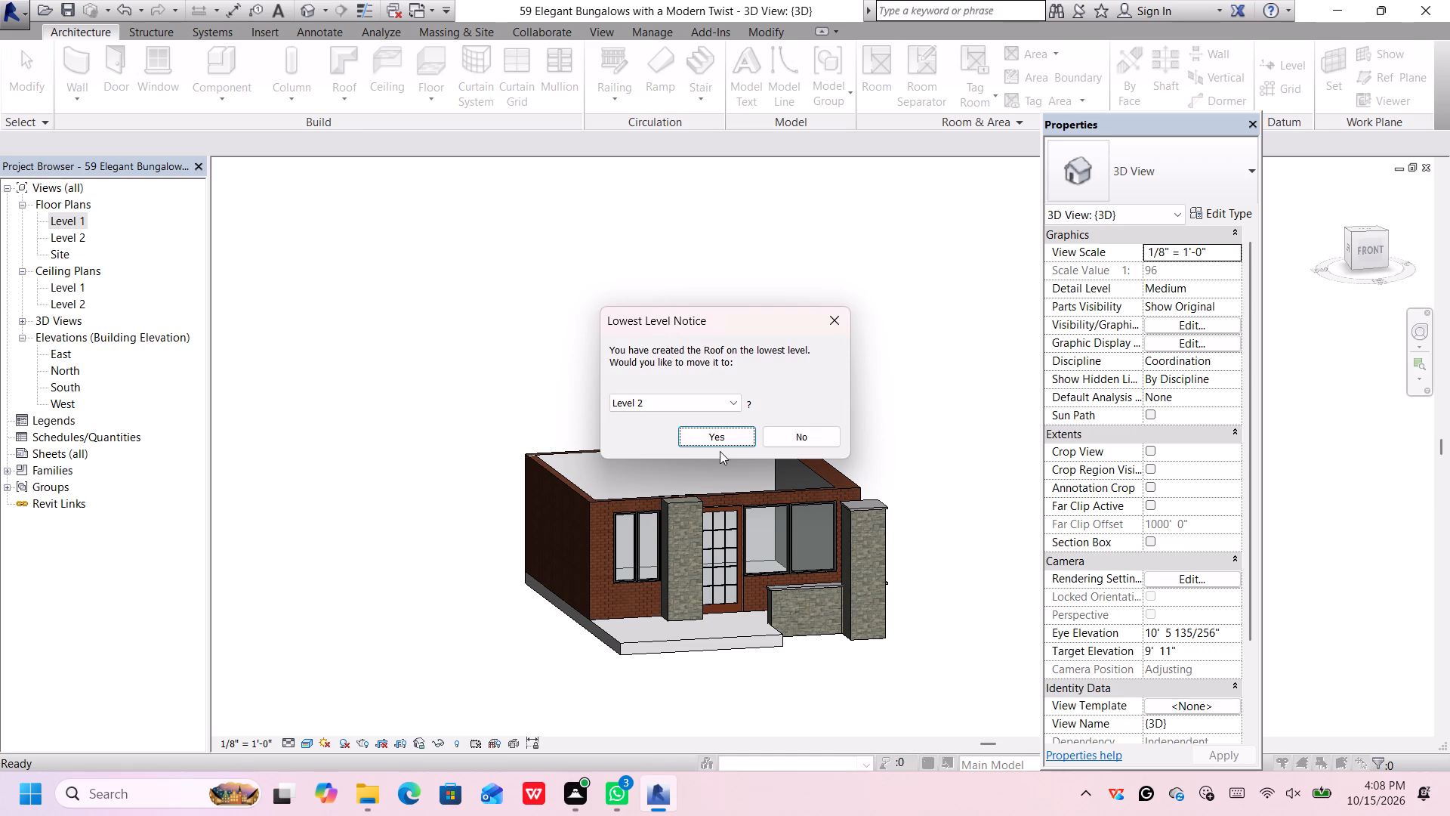
{"action": "left_click", "coordinate": [719, 435]}
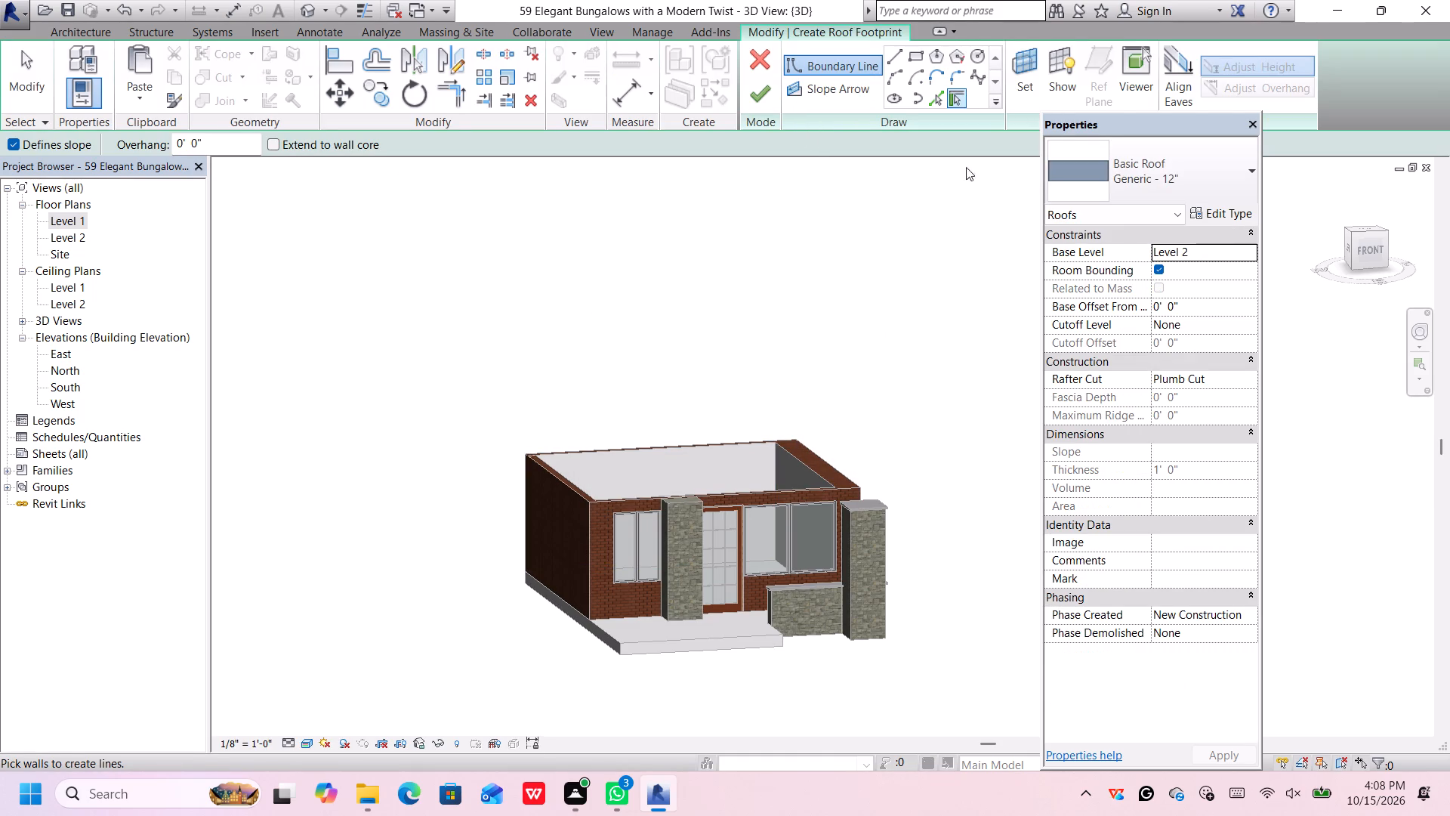
{"action": "left_click", "coordinate": [1366, 229]}
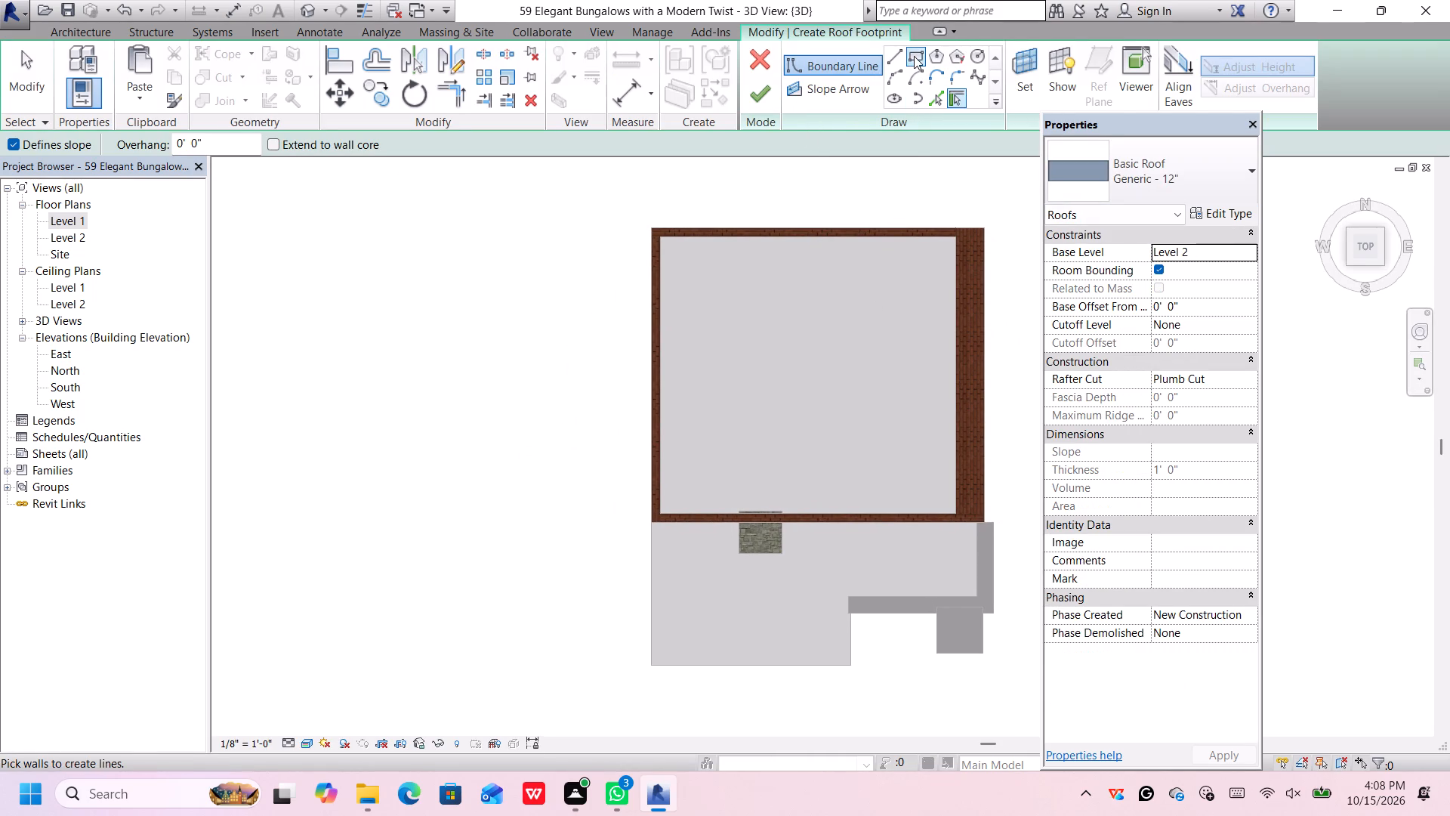
{"action": "left_click", "coordinate": [914, 56]}
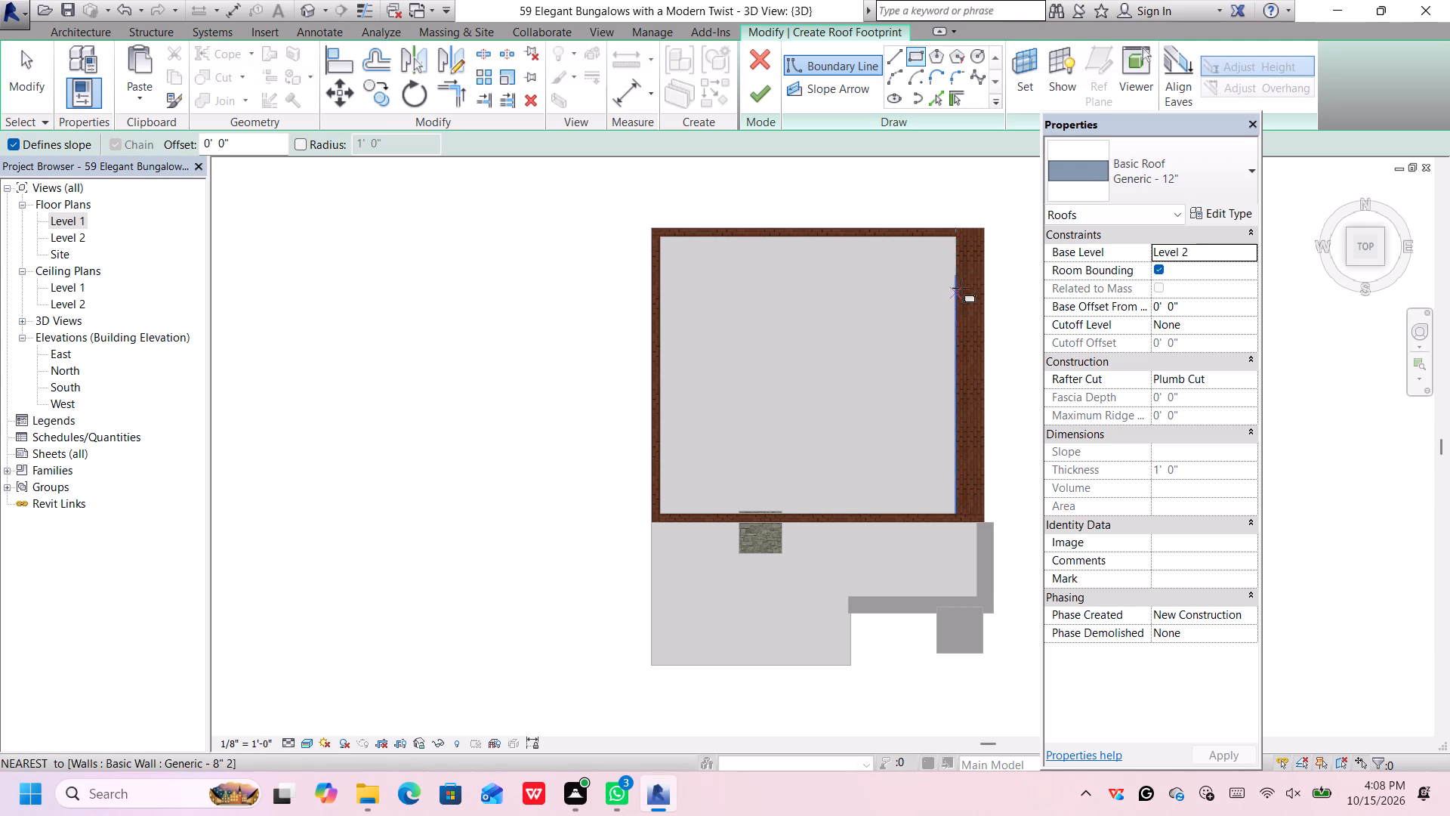
{"action": "middle_click_drag", "start_coordinate": [983, 272], "coordinate": [884, 249]}
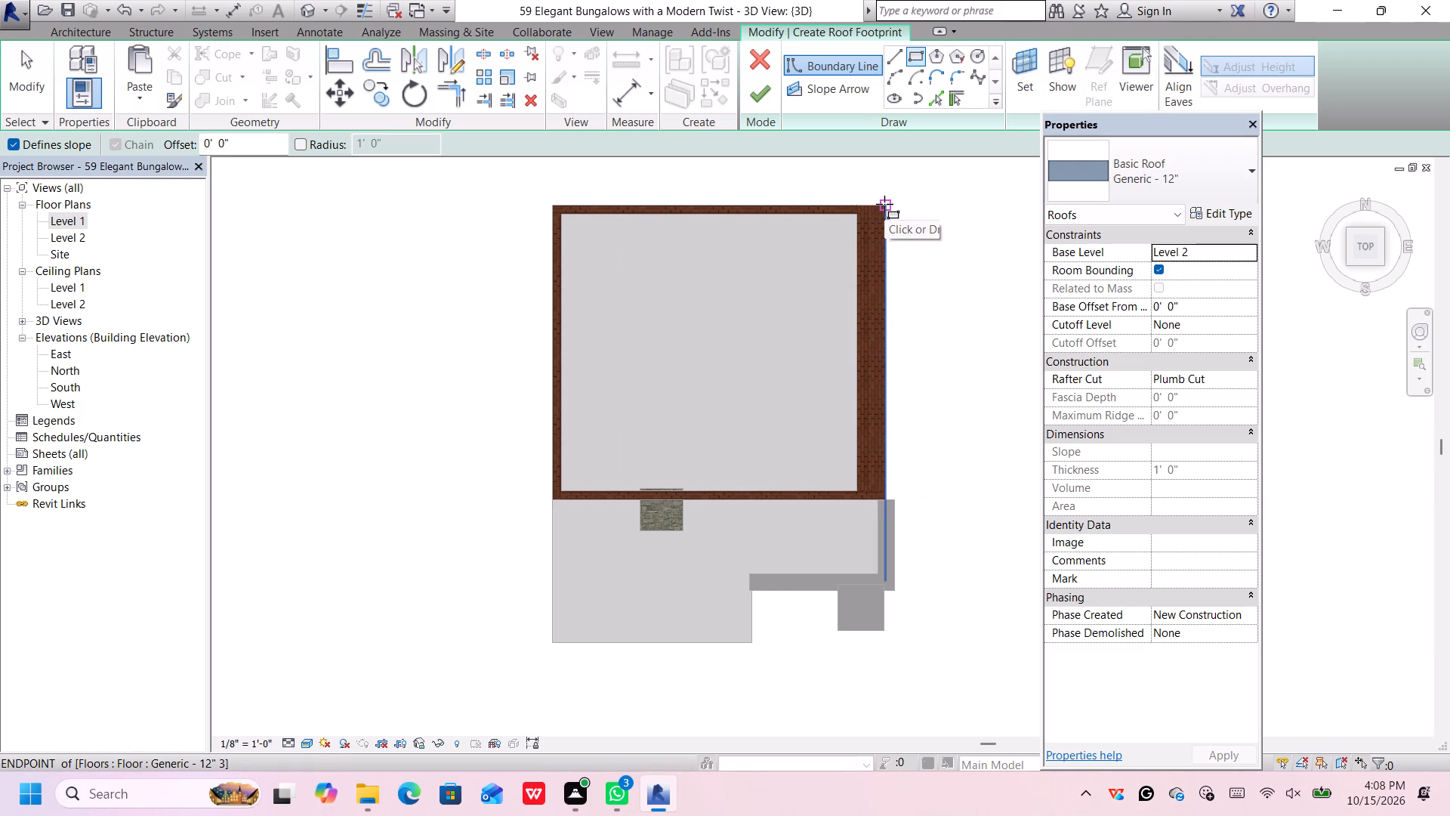
{"action": "left_click", "coordinate": [884, 206]}
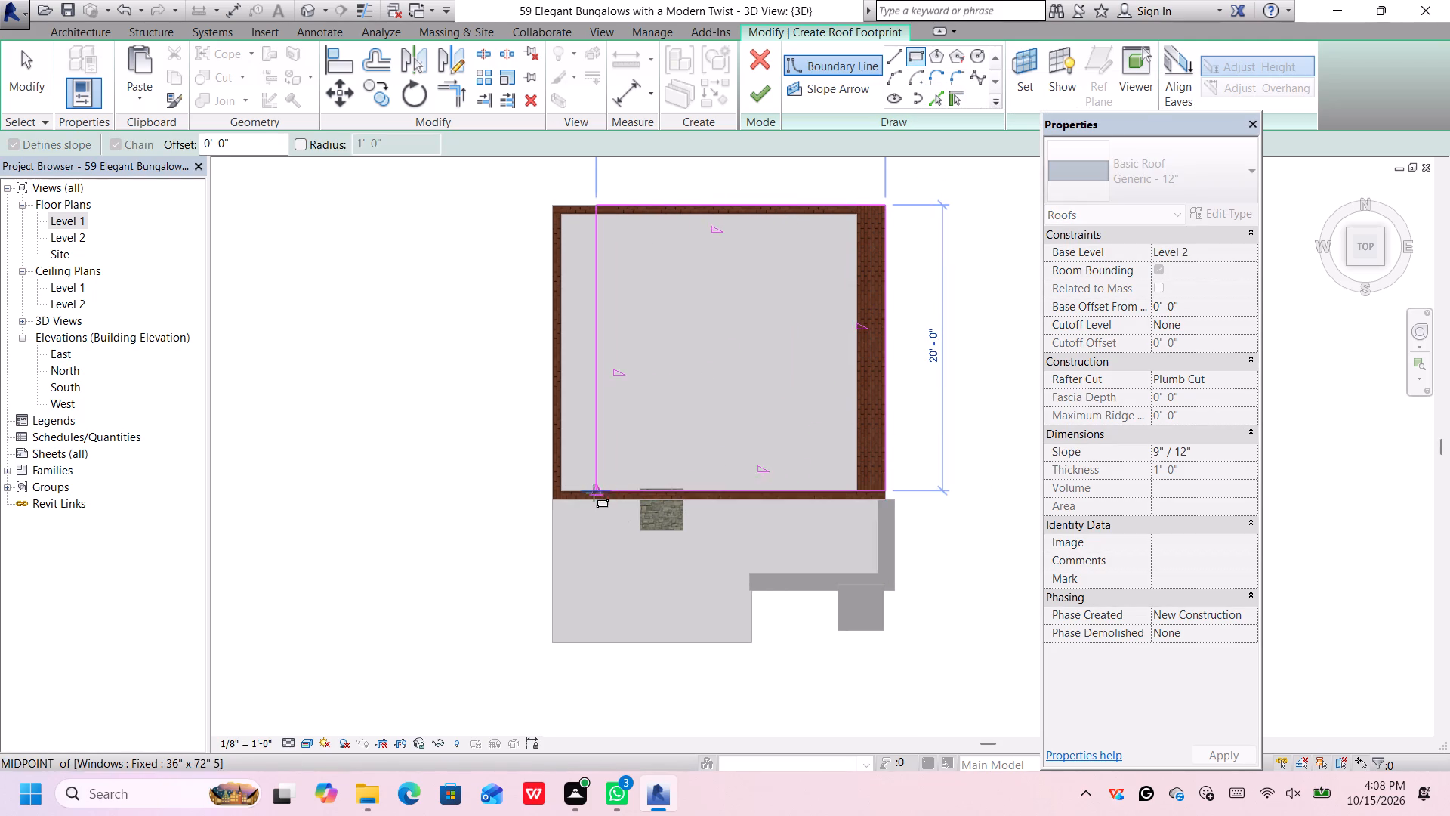
{"action": "left_click", "coordinate": [550, 496]}
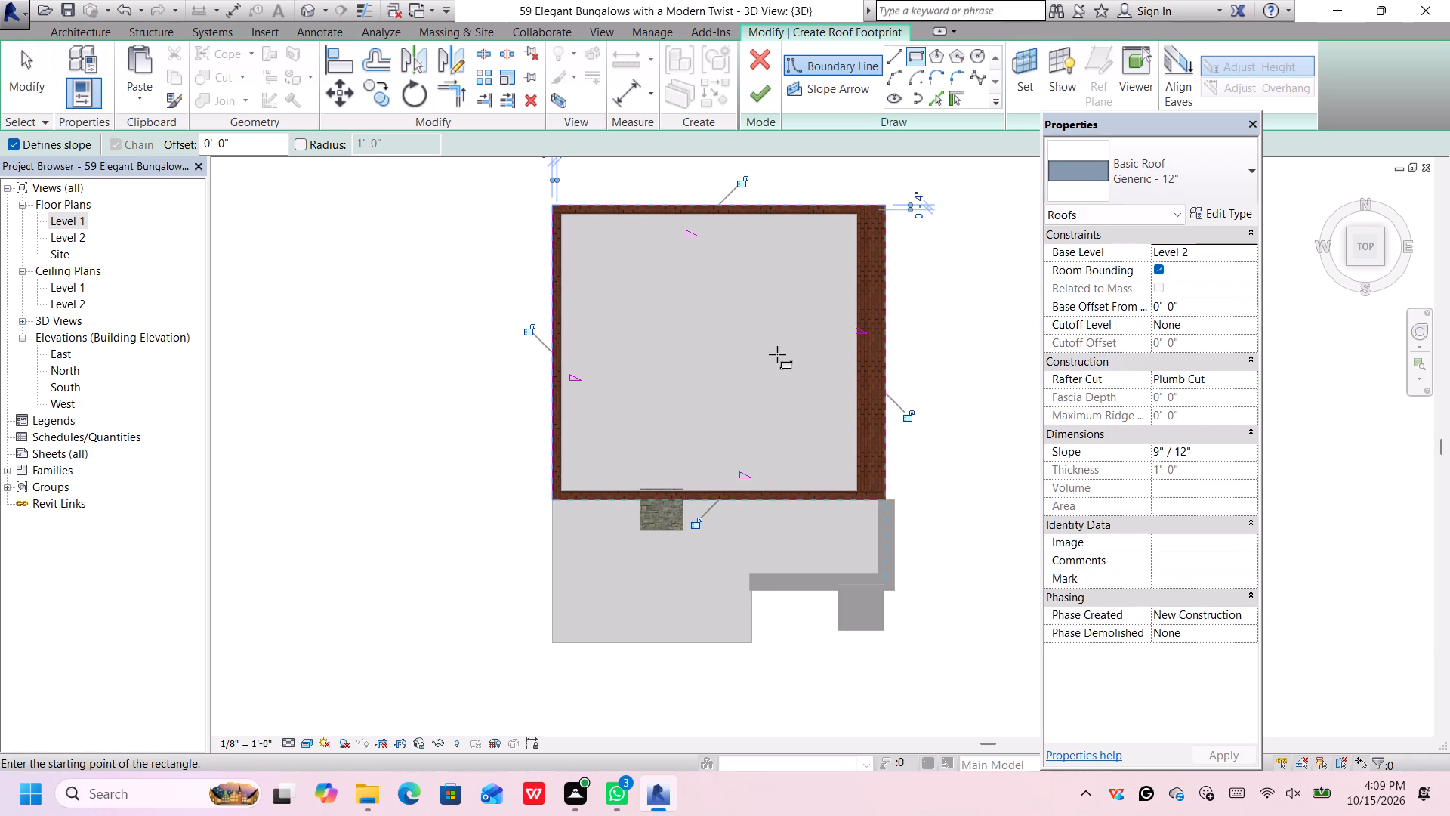
Assign the Generic - 18" type to the roof and finish its footprint sketch.
{"action": "left_click", "coordinate": [1146, 161]}
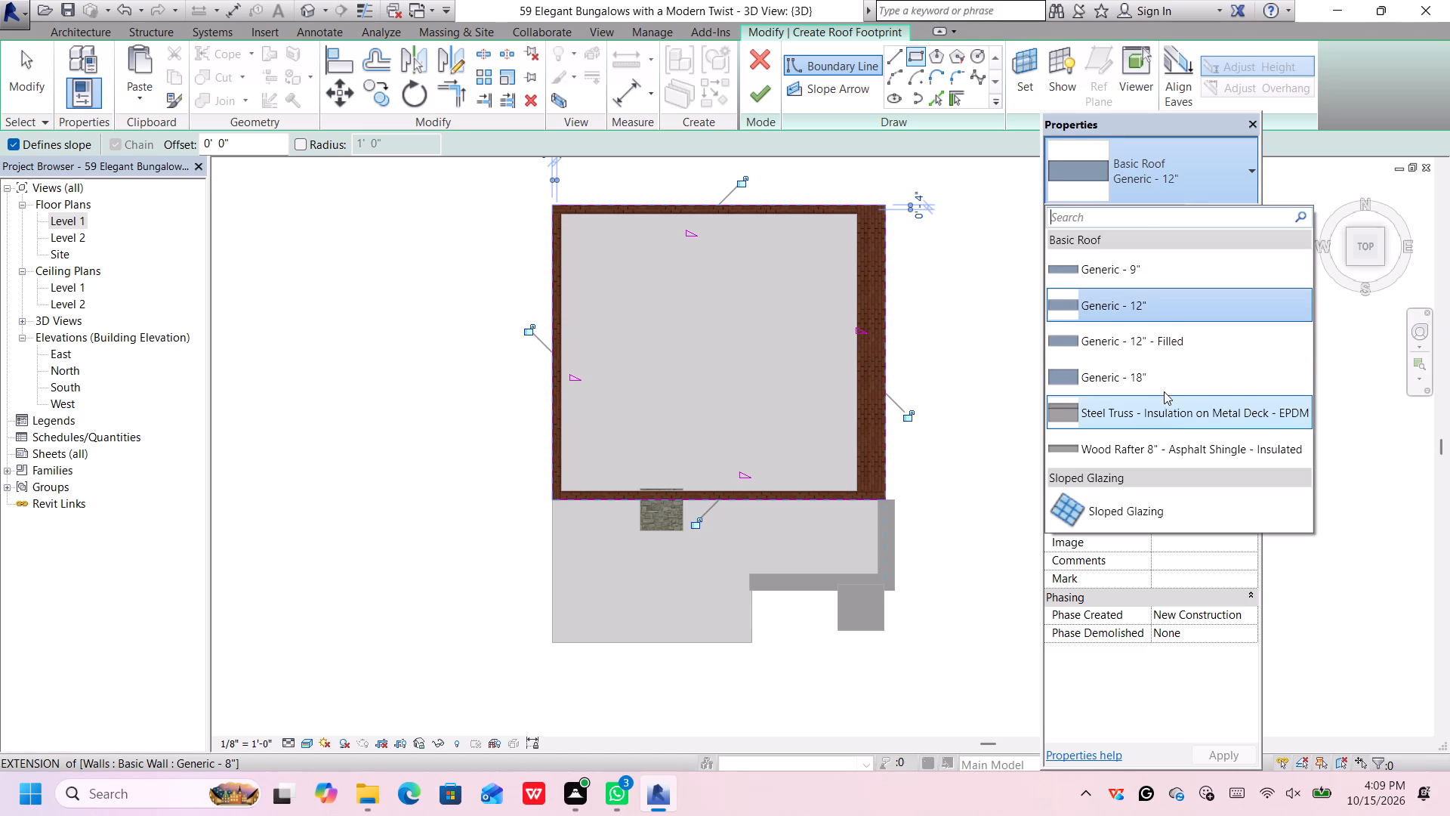
{"action": "left_click", "coordinate": [1165, 387]}
{"action": "left_click", "coordinate": [1164, 154]}
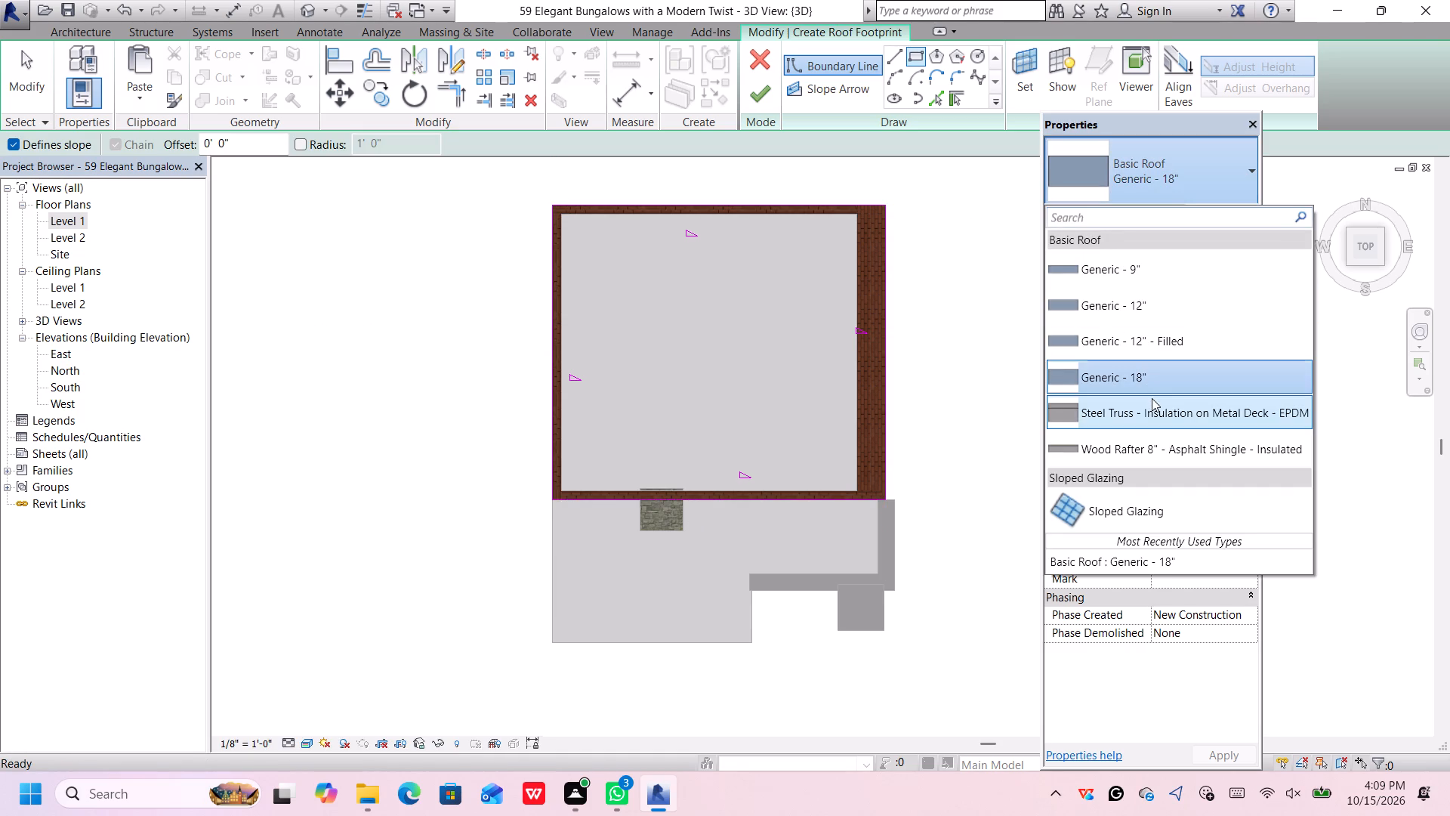
{"action": "scroll", "coordinate": [1152, 398], "scroll_direction": "down", "scroll_amount": 1}
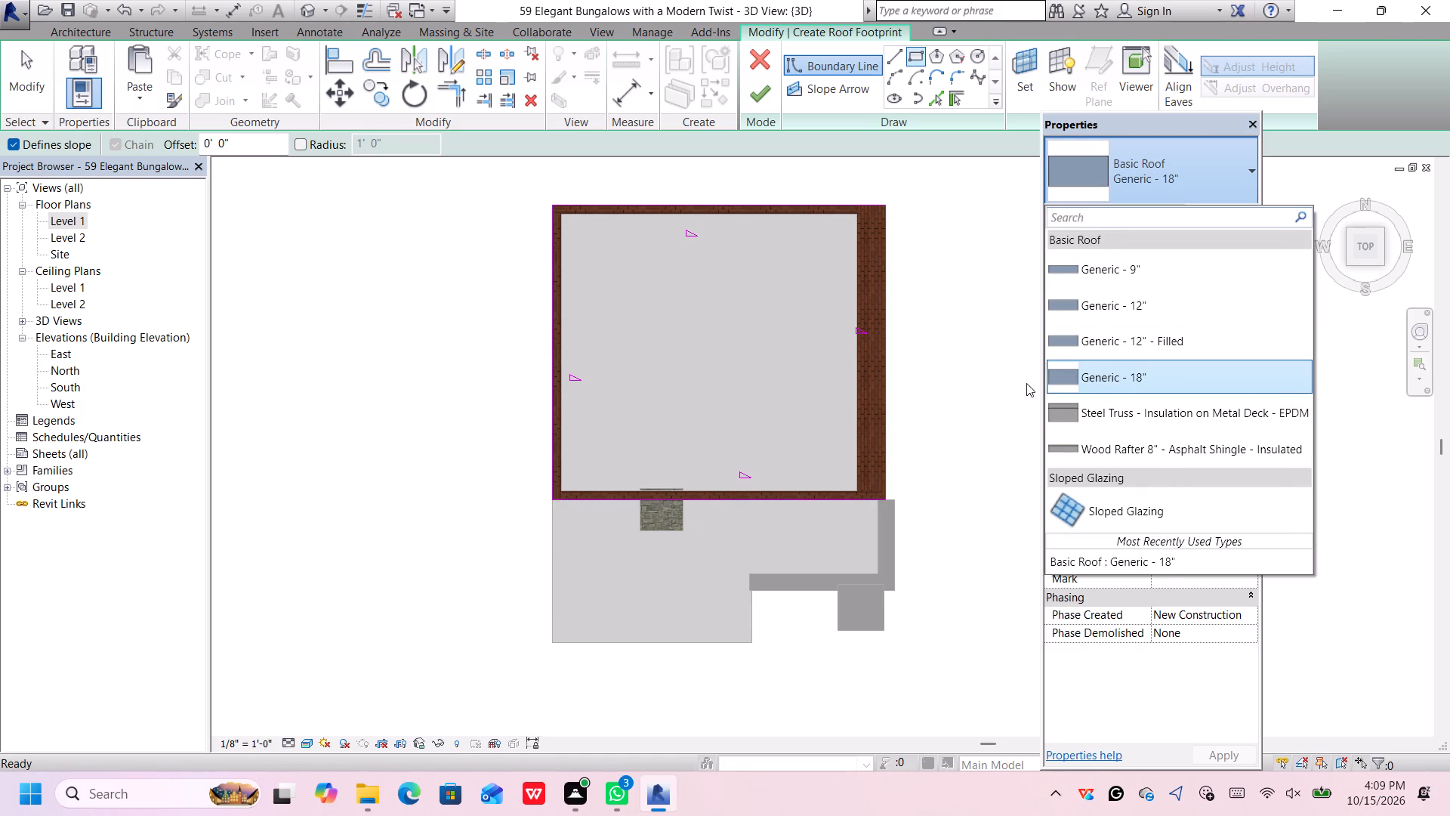
{"action": "left_click", "coordinate": [760, 88]}
{"action": "left_click", "coordinate": [761, 88]}
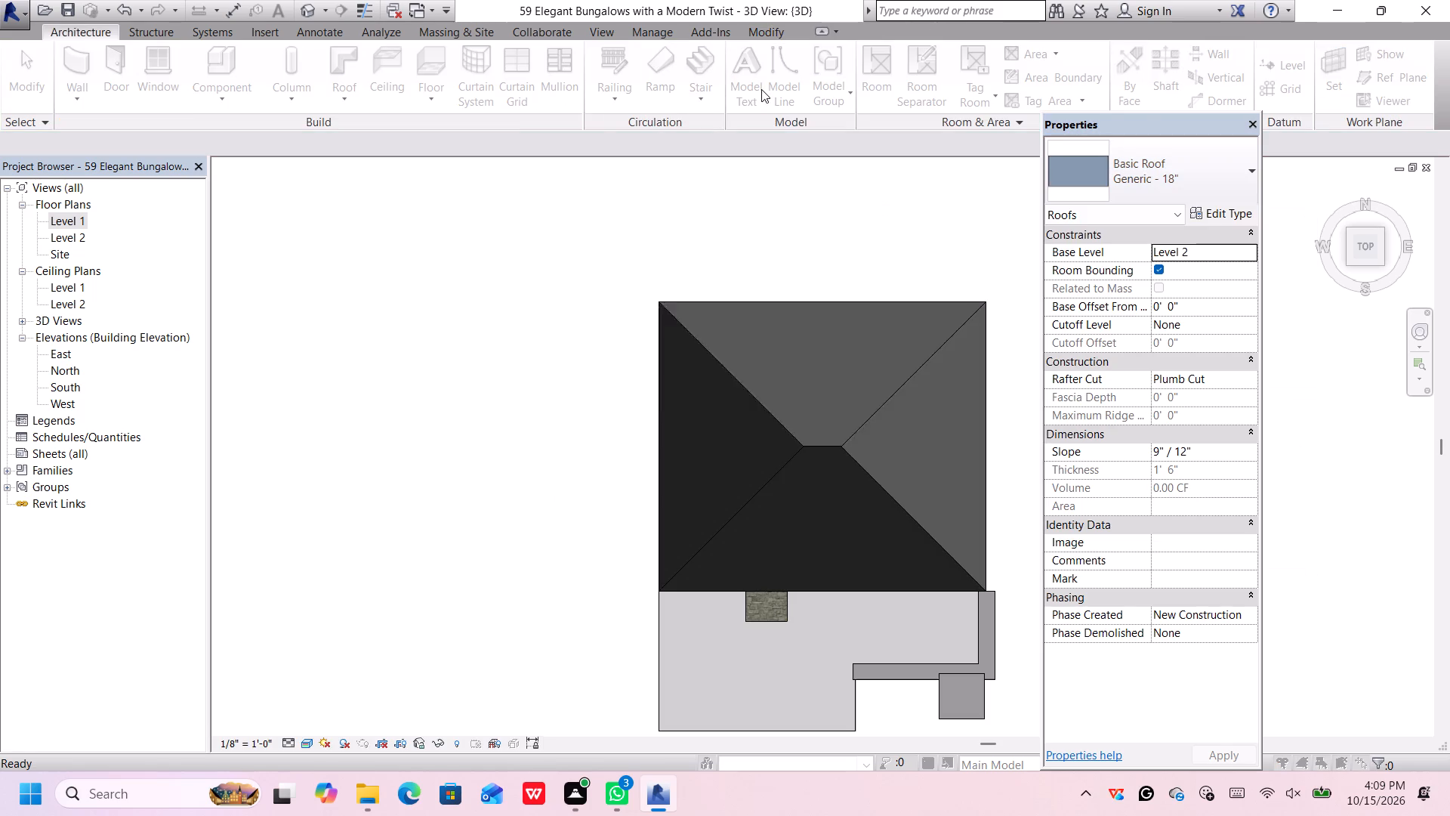
Edit the roof footprint so that none of its four boundary lines defines a slope, and finish the sketch.
{"action": "left_click", "coordinate": [779, 413]}
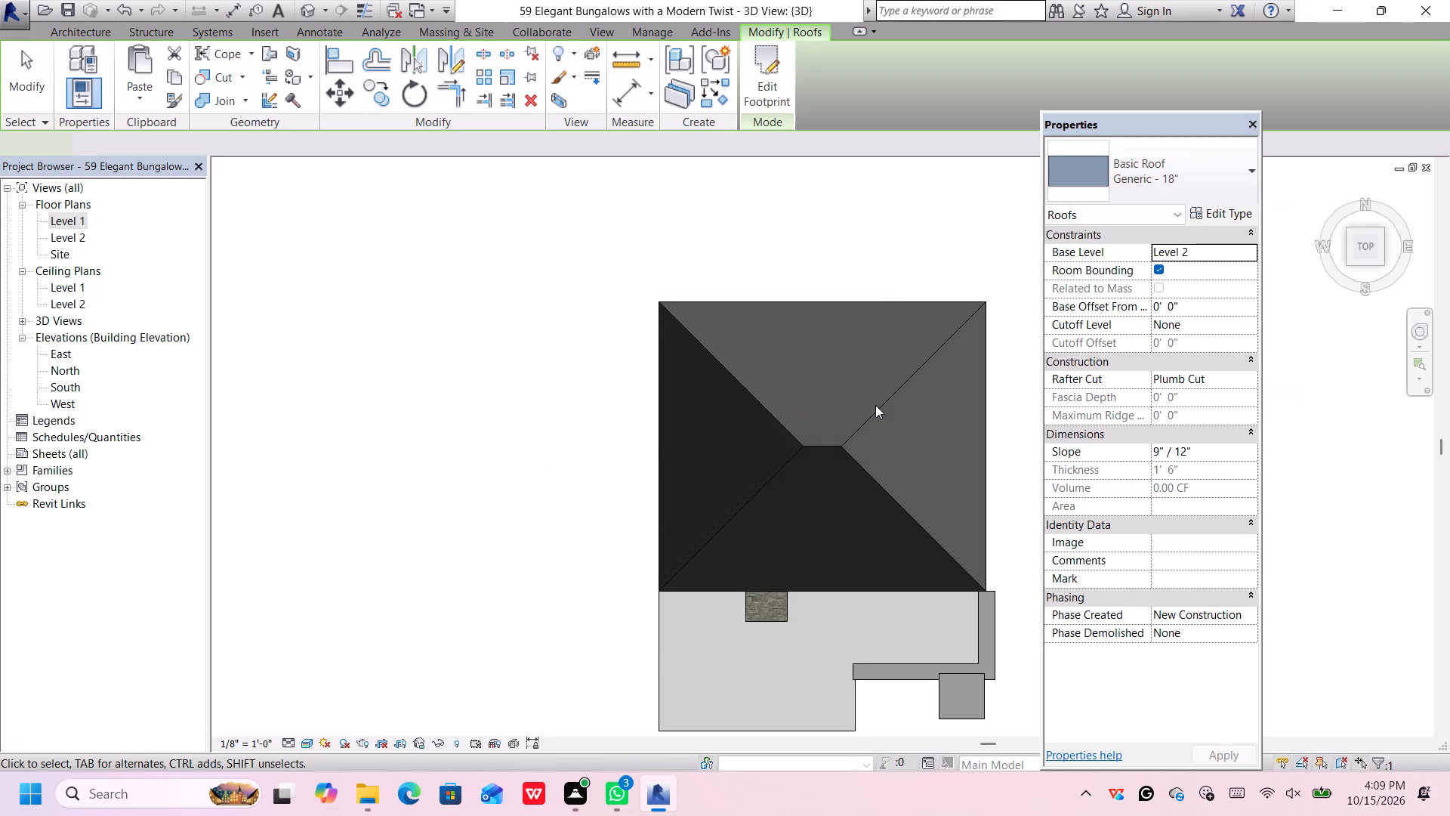
{"action": "left_click", "coordinate": [1349, 262]}
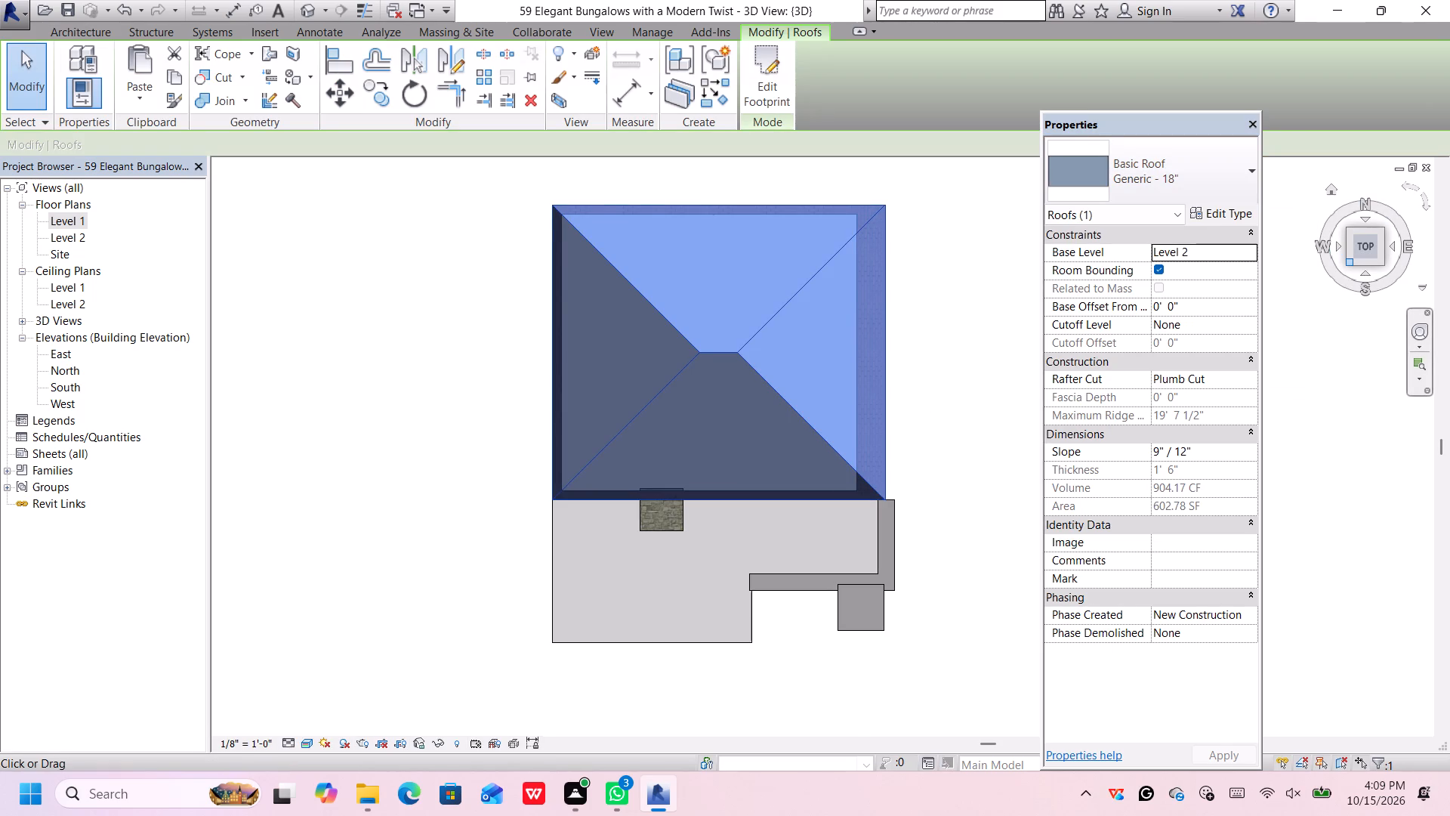
{"action": "scroll", "coordinate": [936, 406], "scroll_direction": "down", "scroll_amount": 1}
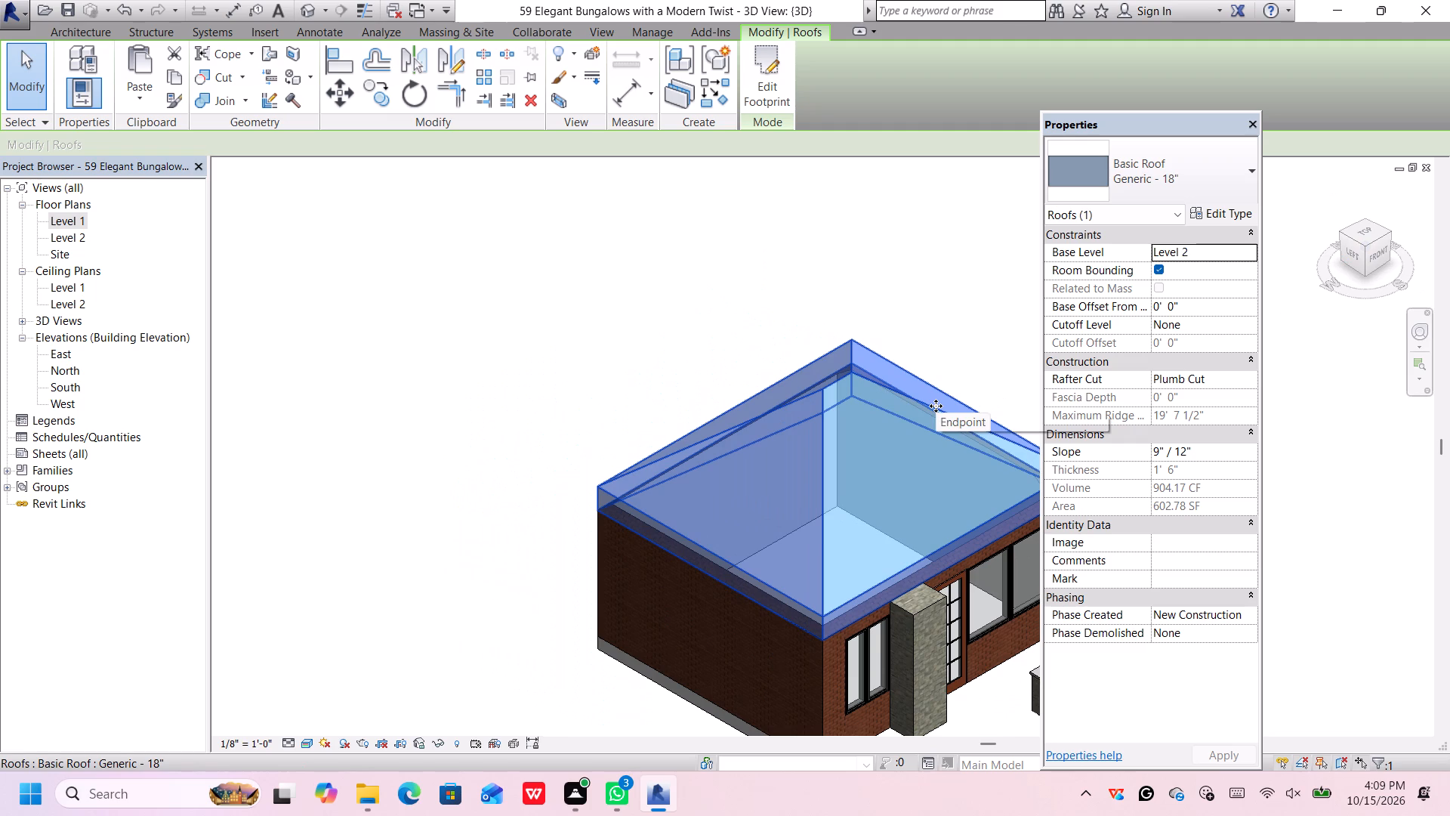
{"action": "double_click", "coordinate": [932, 408]}
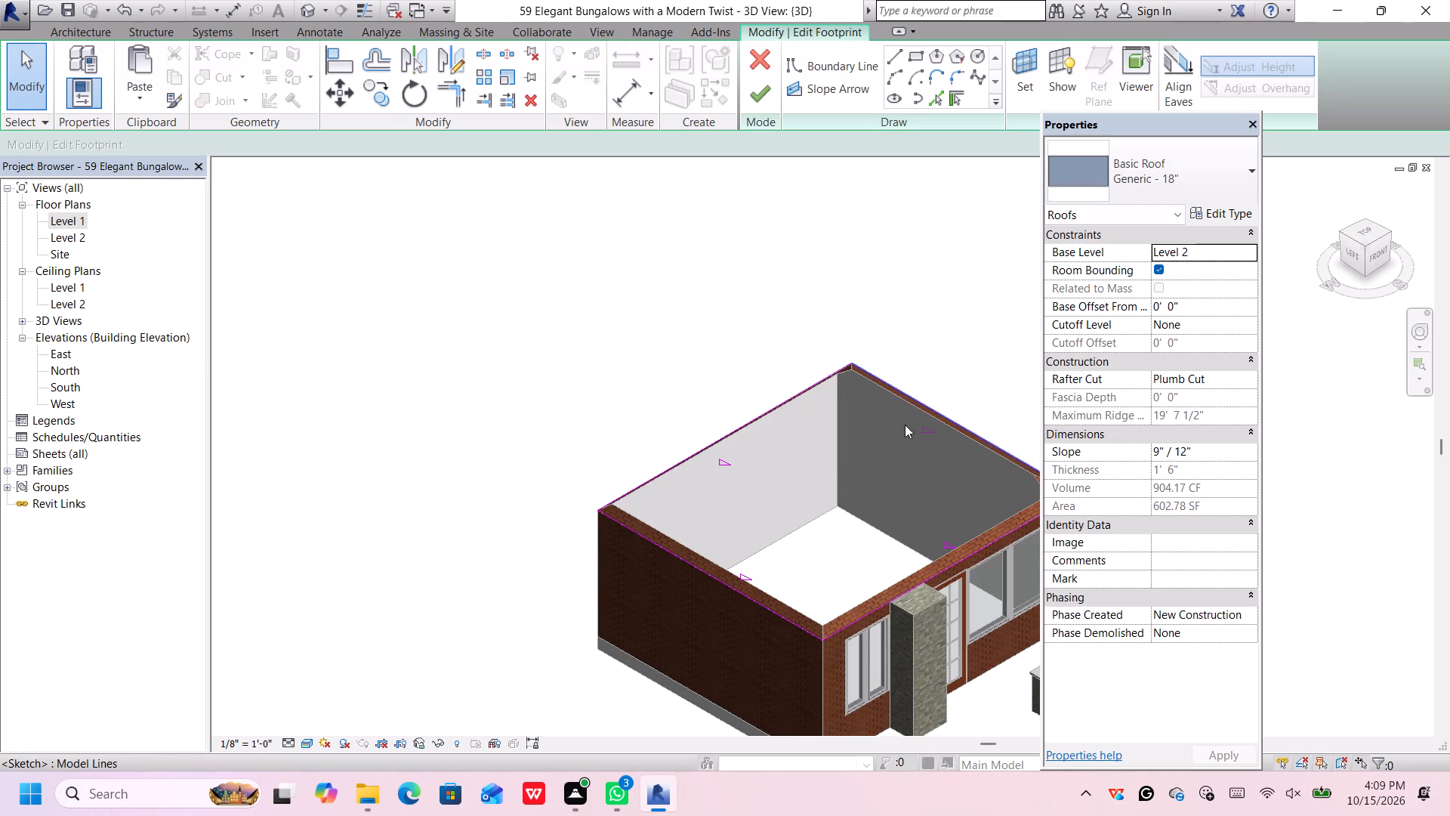
{"action": "scroll", "coordinate": [849, 433], "scroll_direction": "down", "scroll_amount": 2}
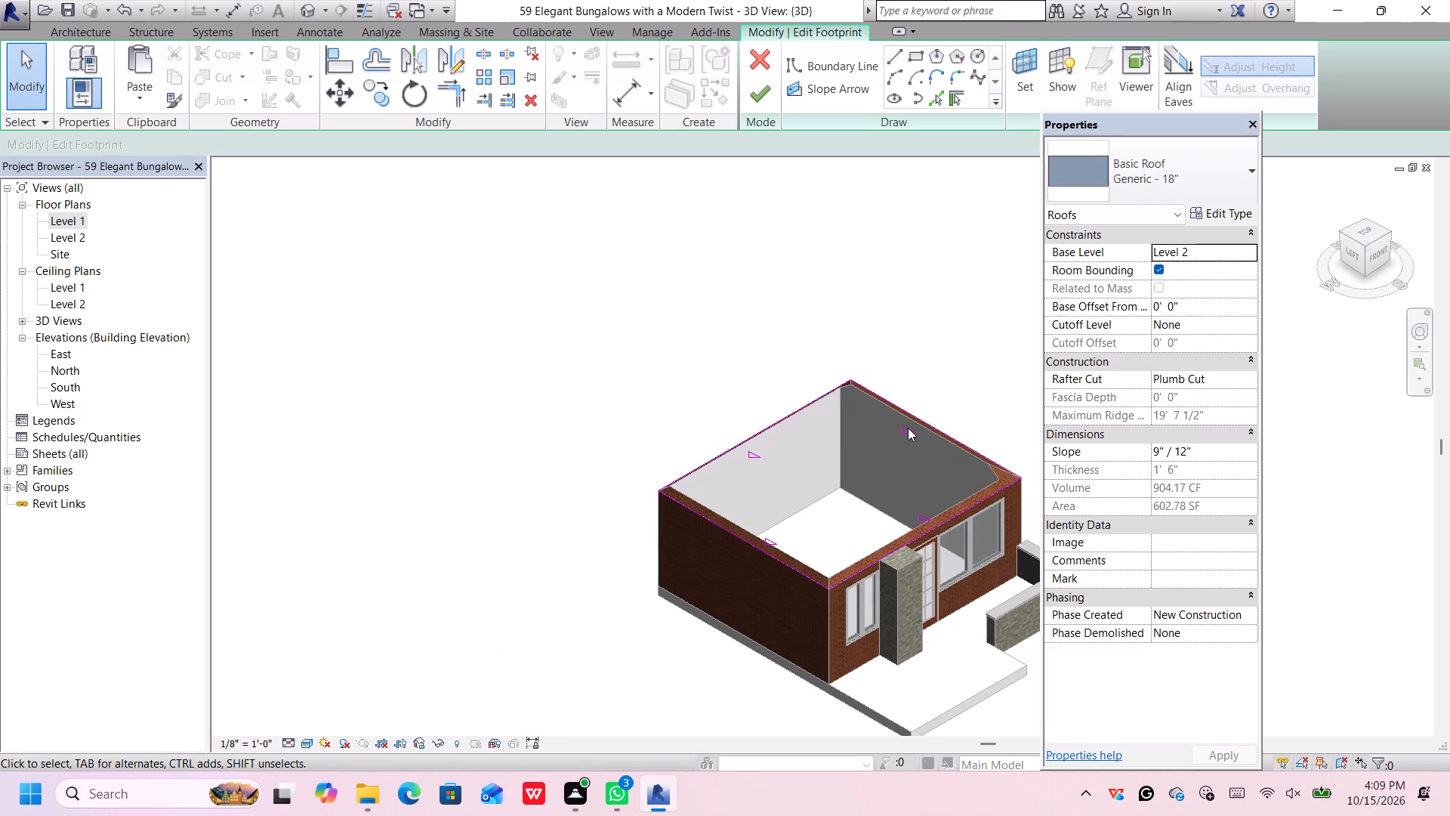
{"action": "scroll", "coordinate": [909, 427], "scroll_direction": "up", "scroll_amount": 3}
{"action": "left_click", "coordinate": [924, 414]}
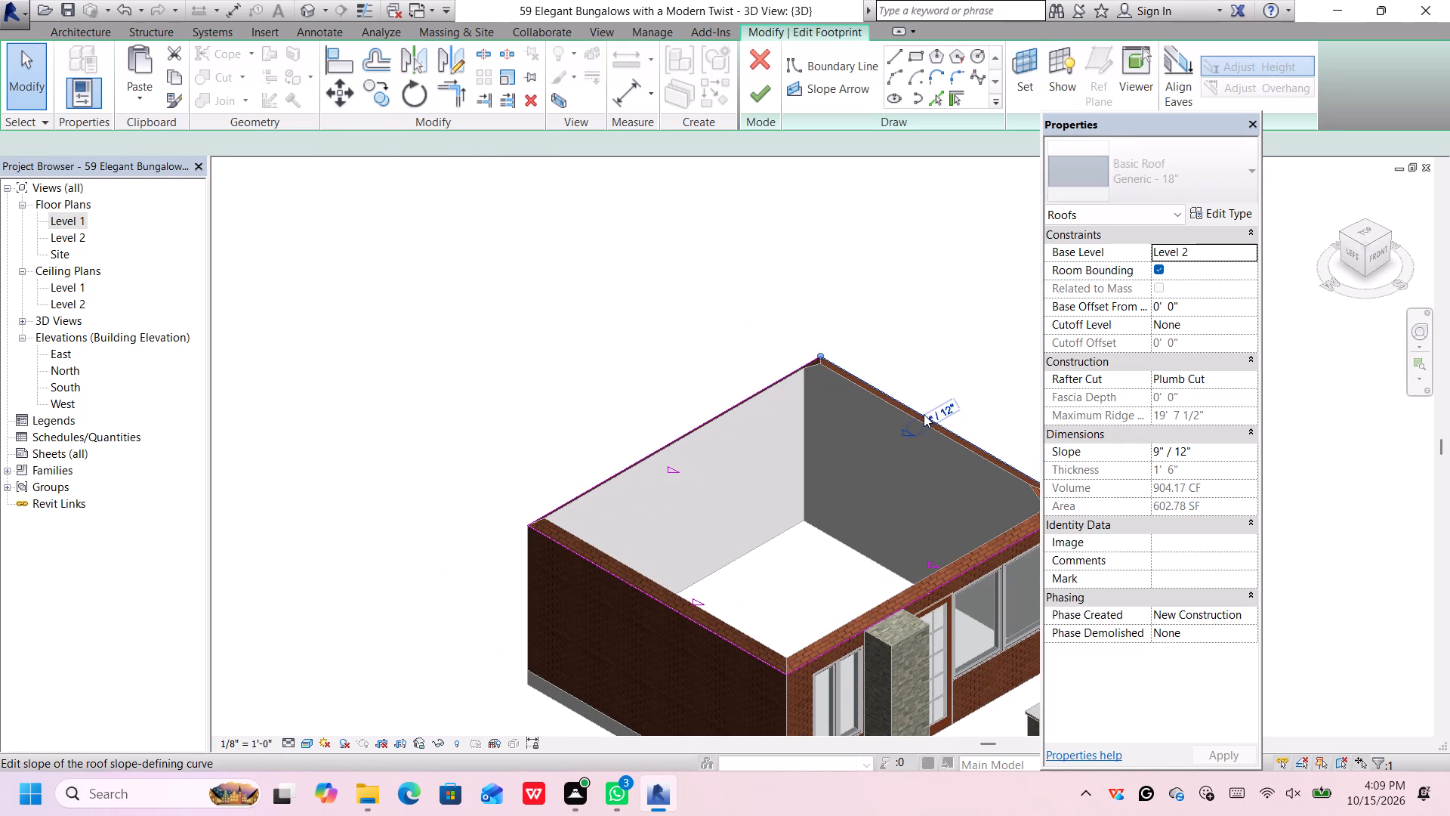
{"action": "left_click", "coordinate": [326, 143]}
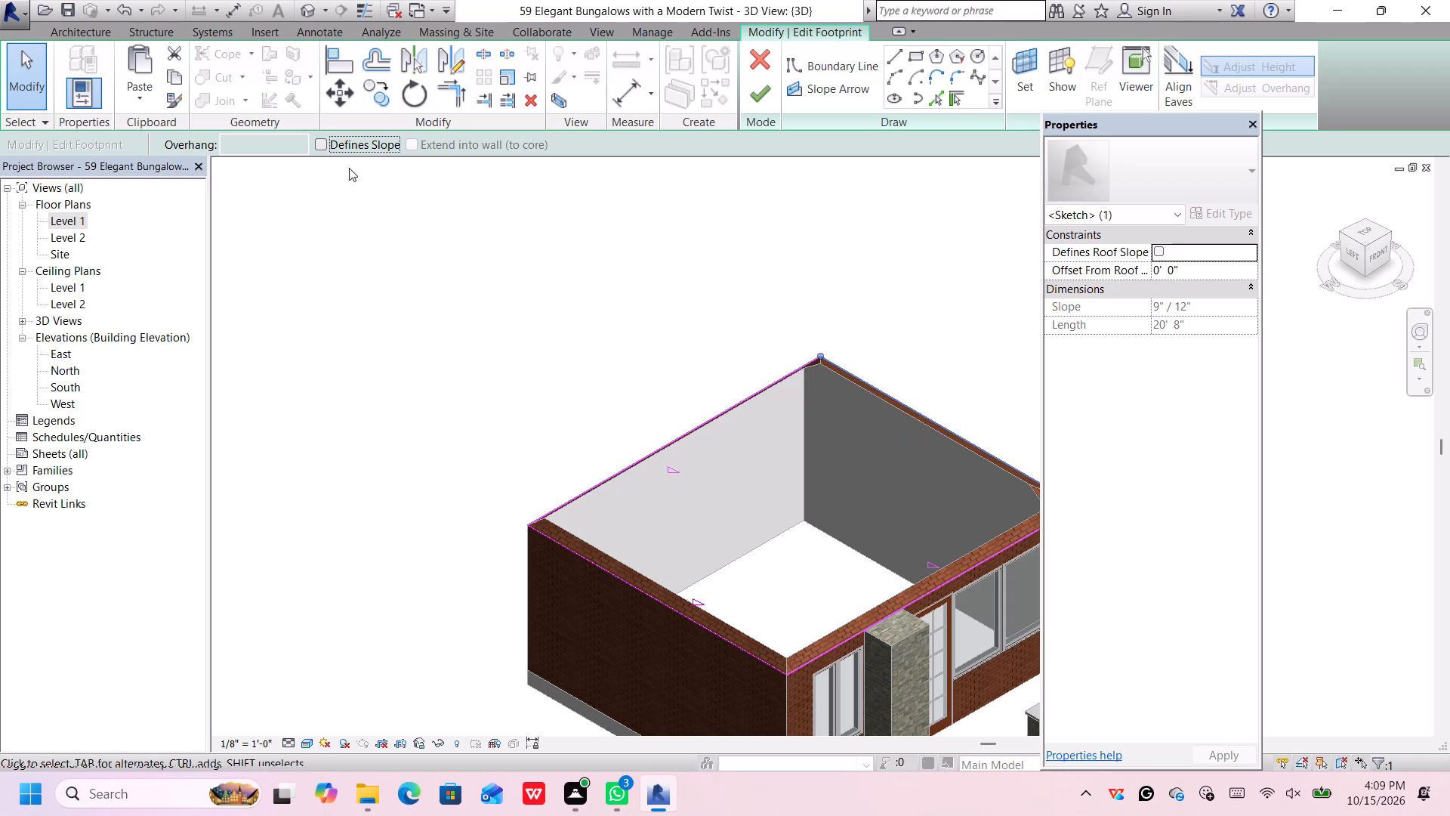
{"action": "left_click", "coordinate": [692, 428]}
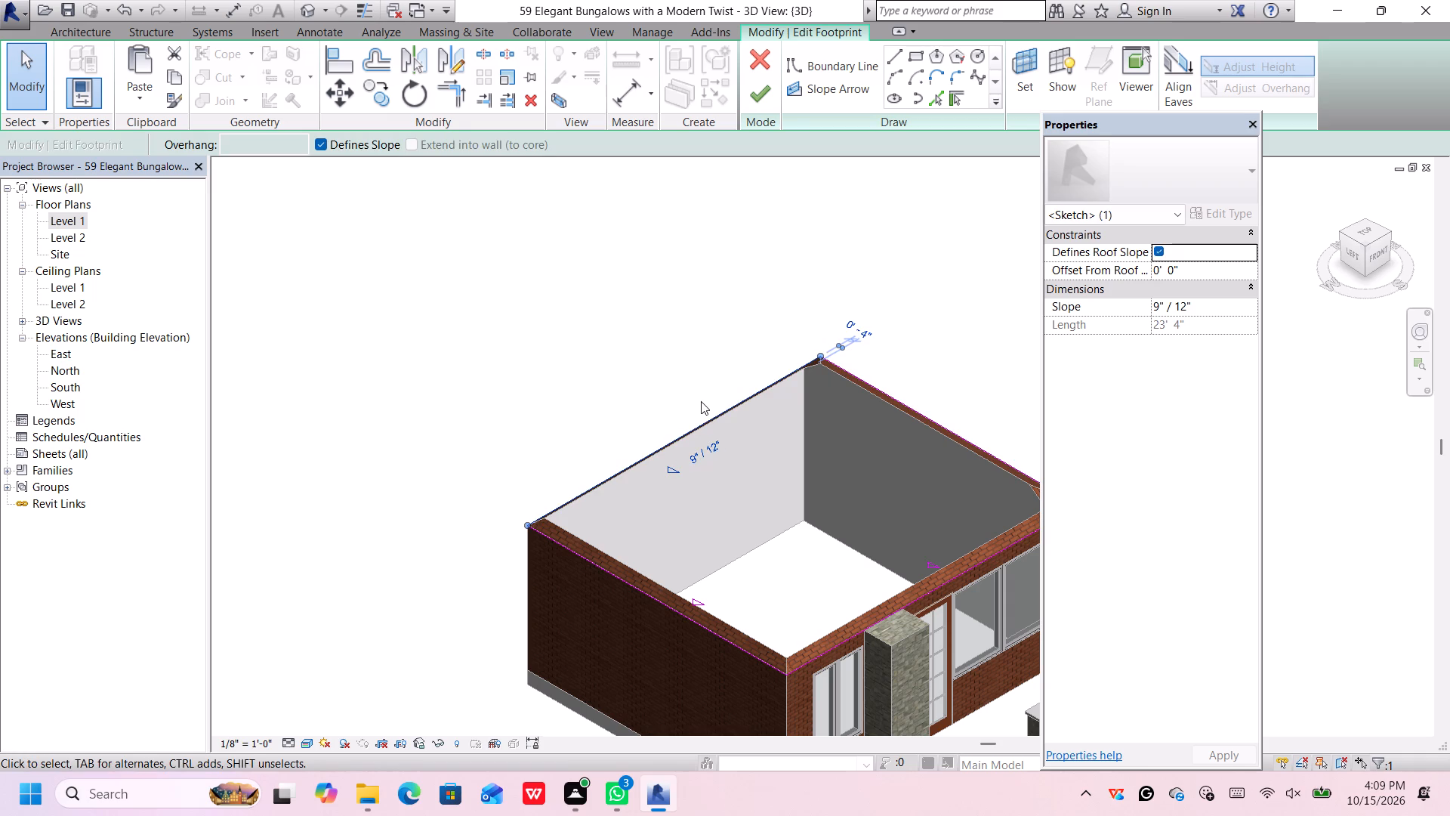
{"action": "left_click", "coordinate": [322, 142]}
{"action": "scroll", "coordinate": [454, 297], "scroll_direction": "down", "scroll_amount": 4}
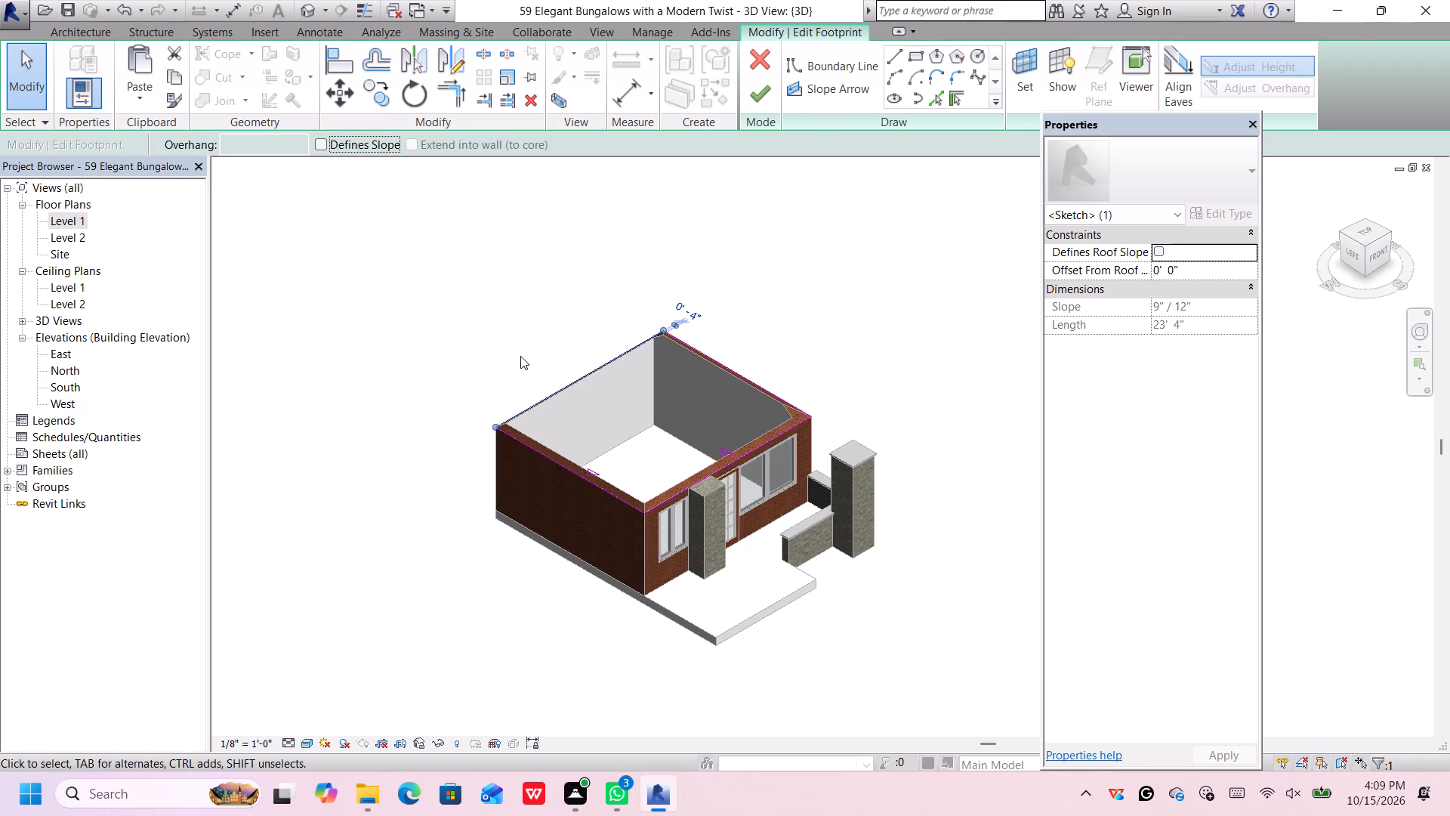
{"action": "scroll", "coordinate": [574, 425], "scroll_direction": "up", "scroll_amount": 2}
{"action": "left_click", "coordinate": [606, 507]}
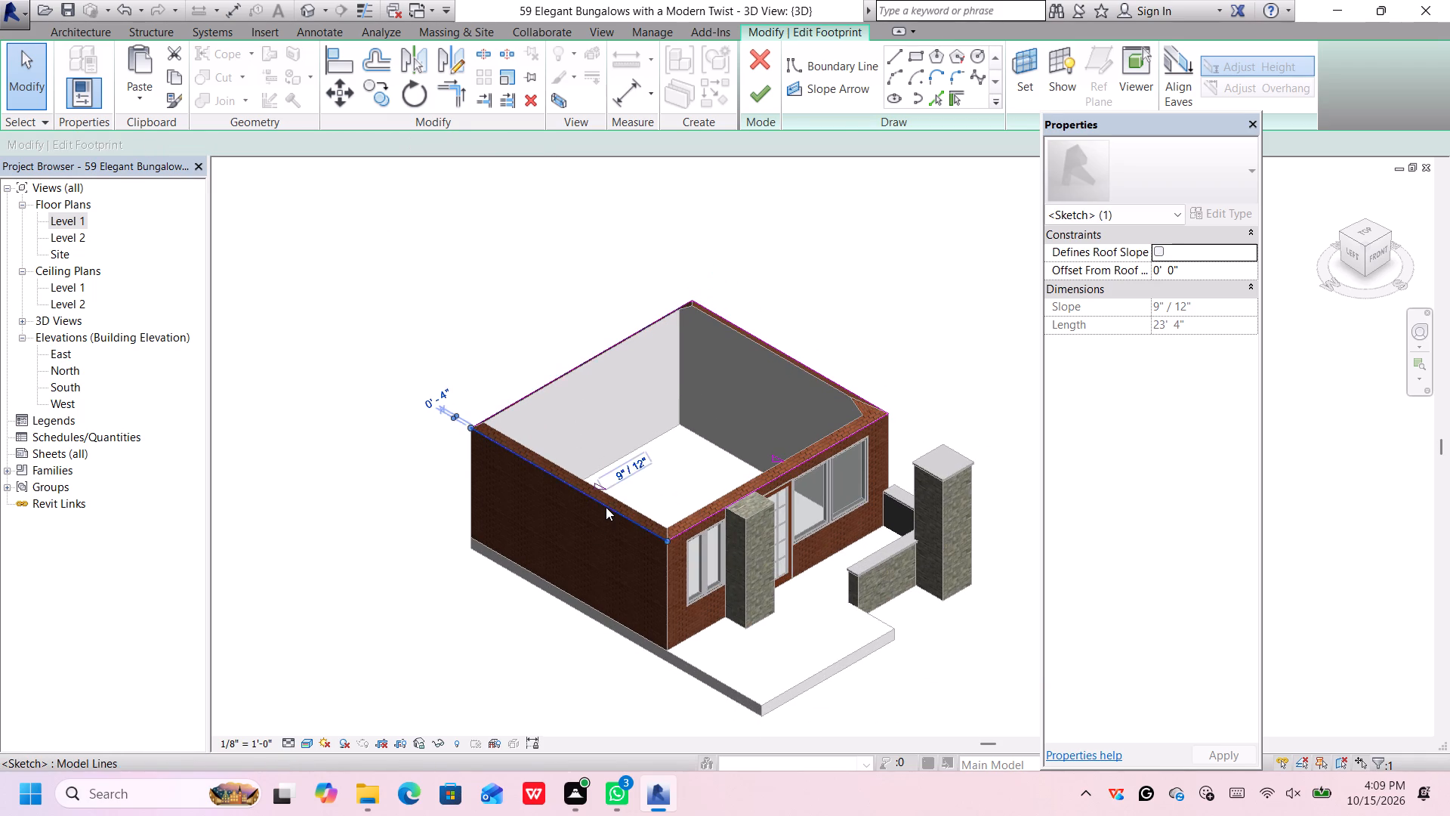
{"action": "left_click", "coordinate": [322, 144]}
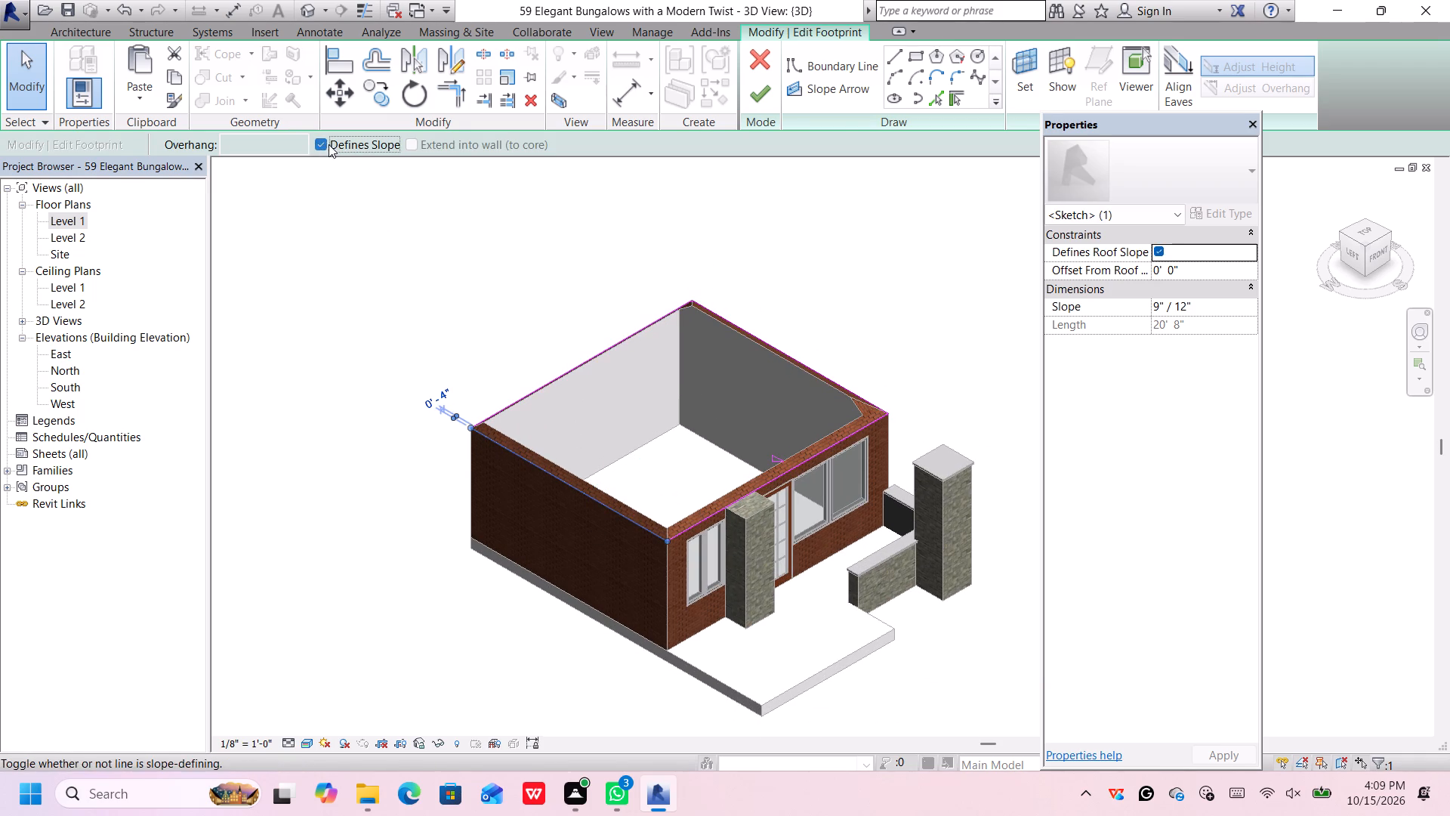
{"action": "left_click", "coordinate": [812, 458]}
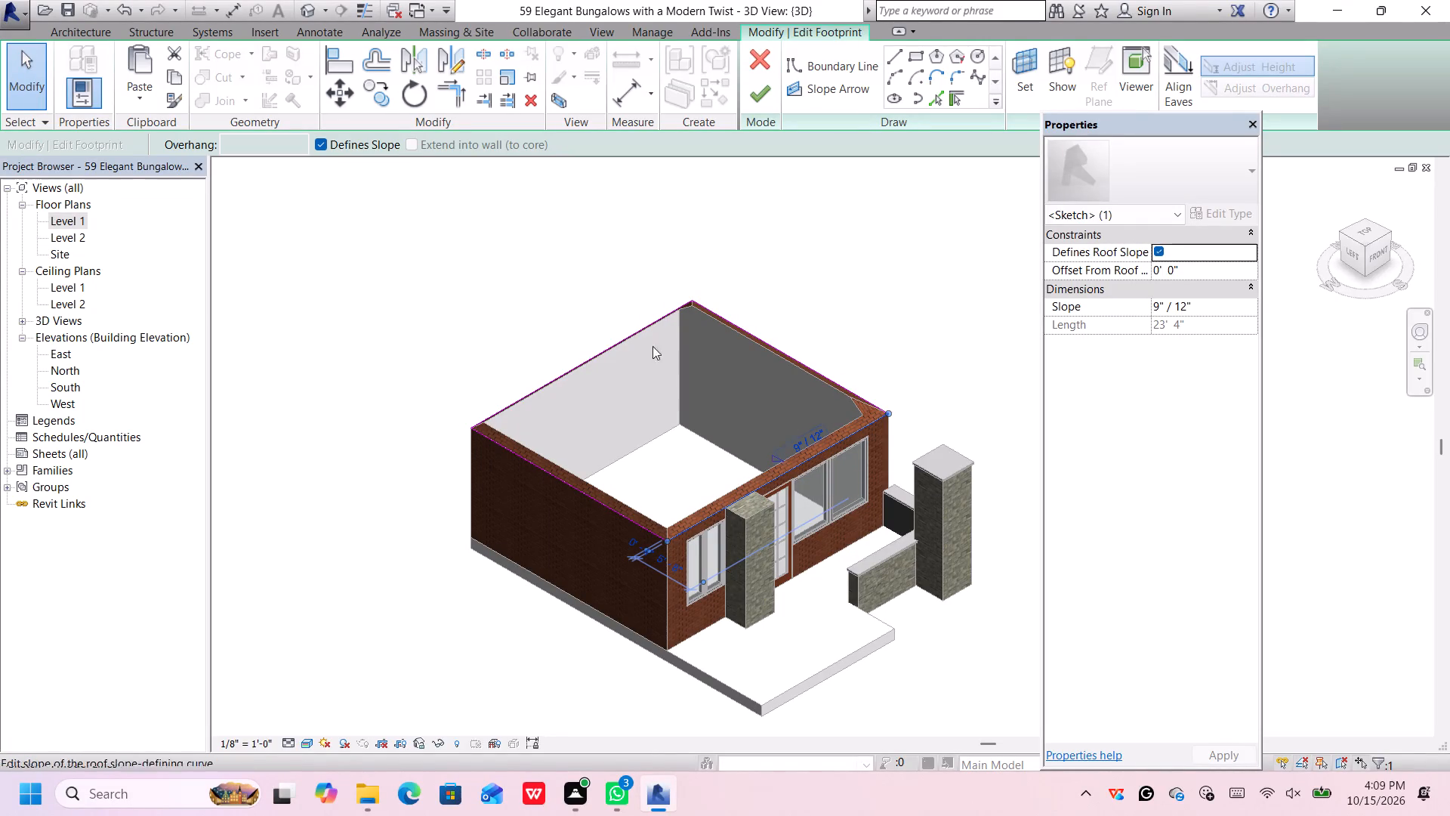
{"action": "left_click", "coordinate": [319, 145]}
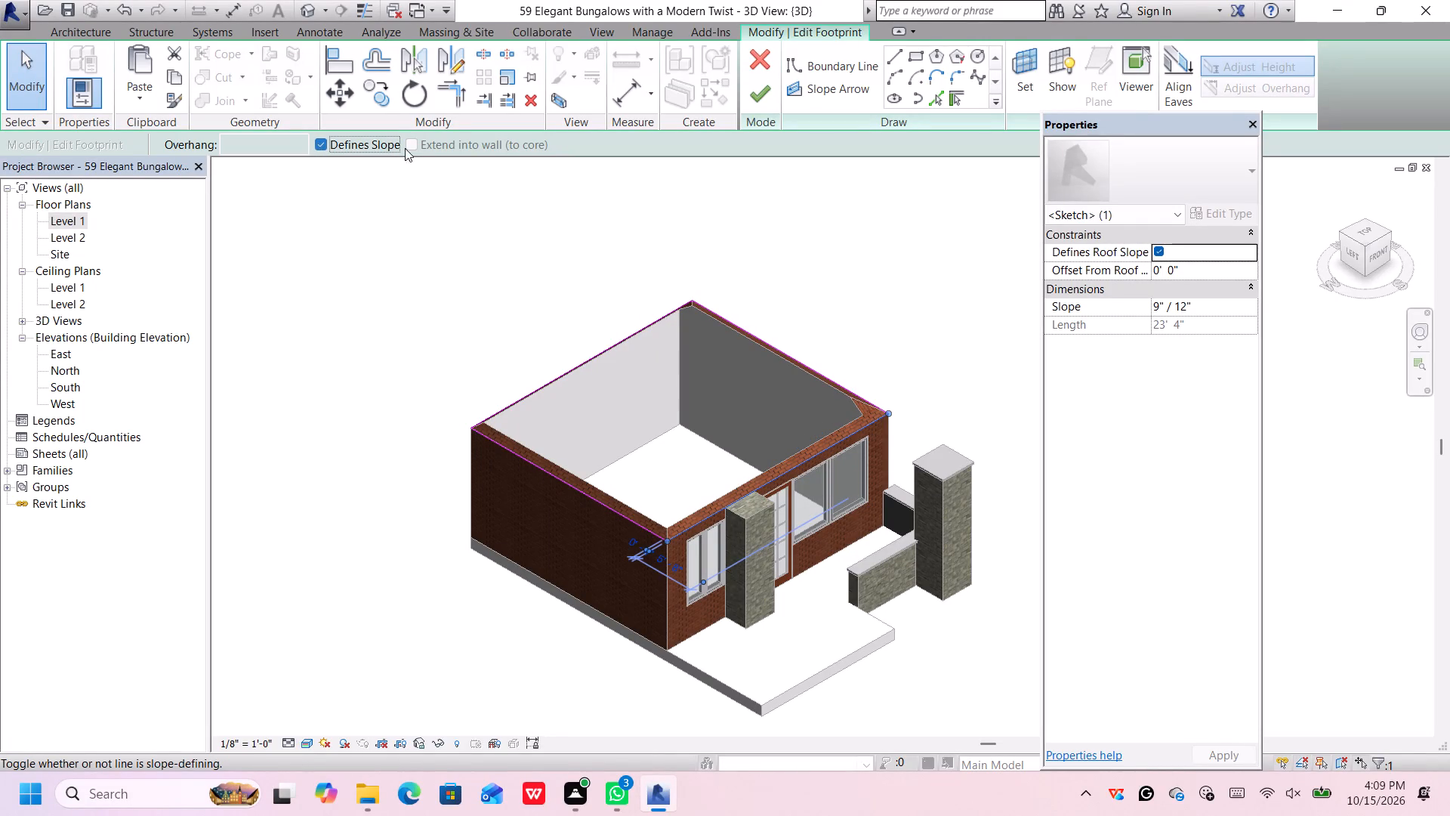
{"action": "left_click", "coordinate": [761, 89]}
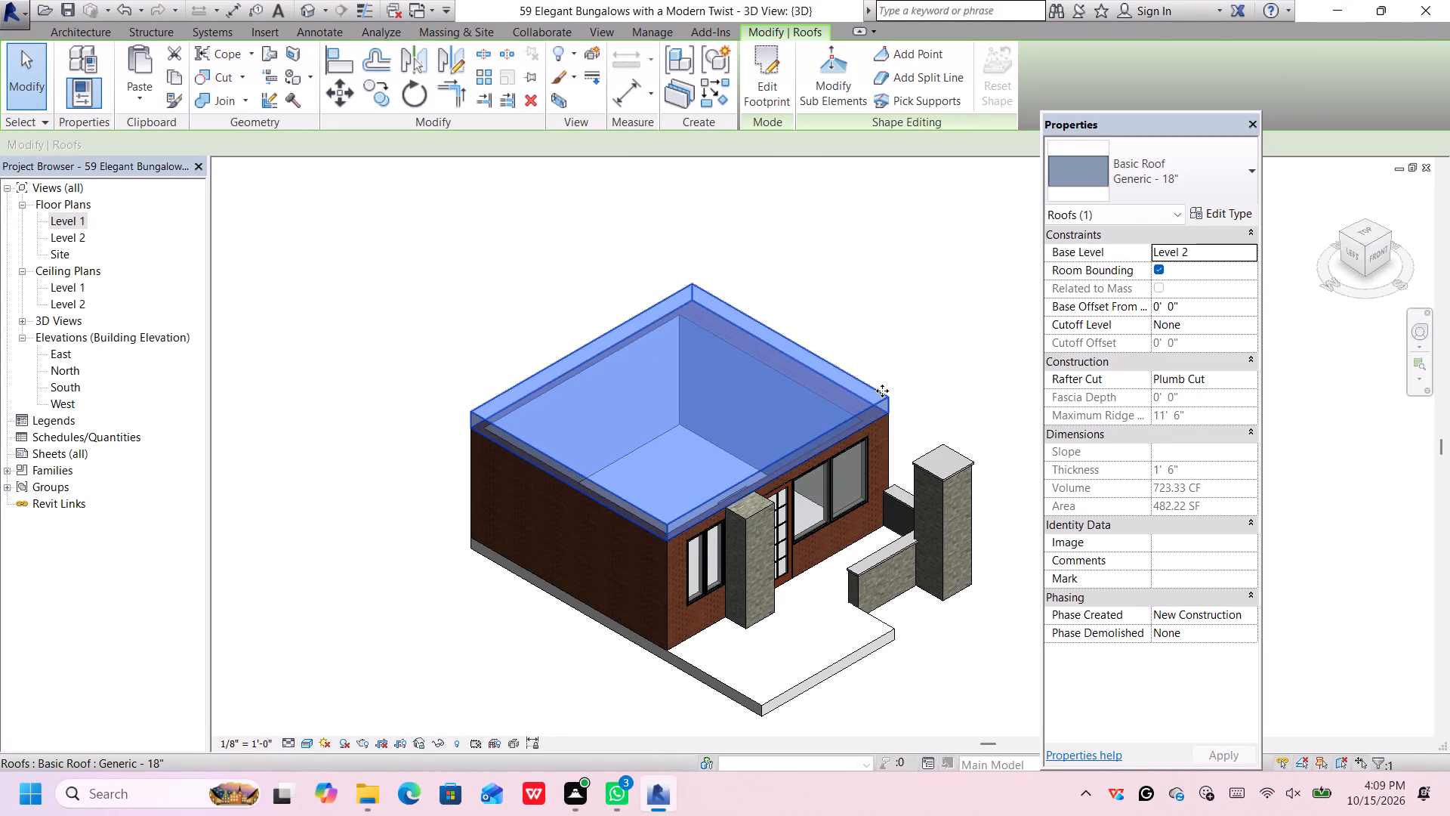
Open the structure layer's material in the Generic - 18" roof type for editing and bring up the appearance asset library.
{"action": "scroll", "coordinate": [882, 391], "scroll_direction": "up", "scroll_amount": 6}
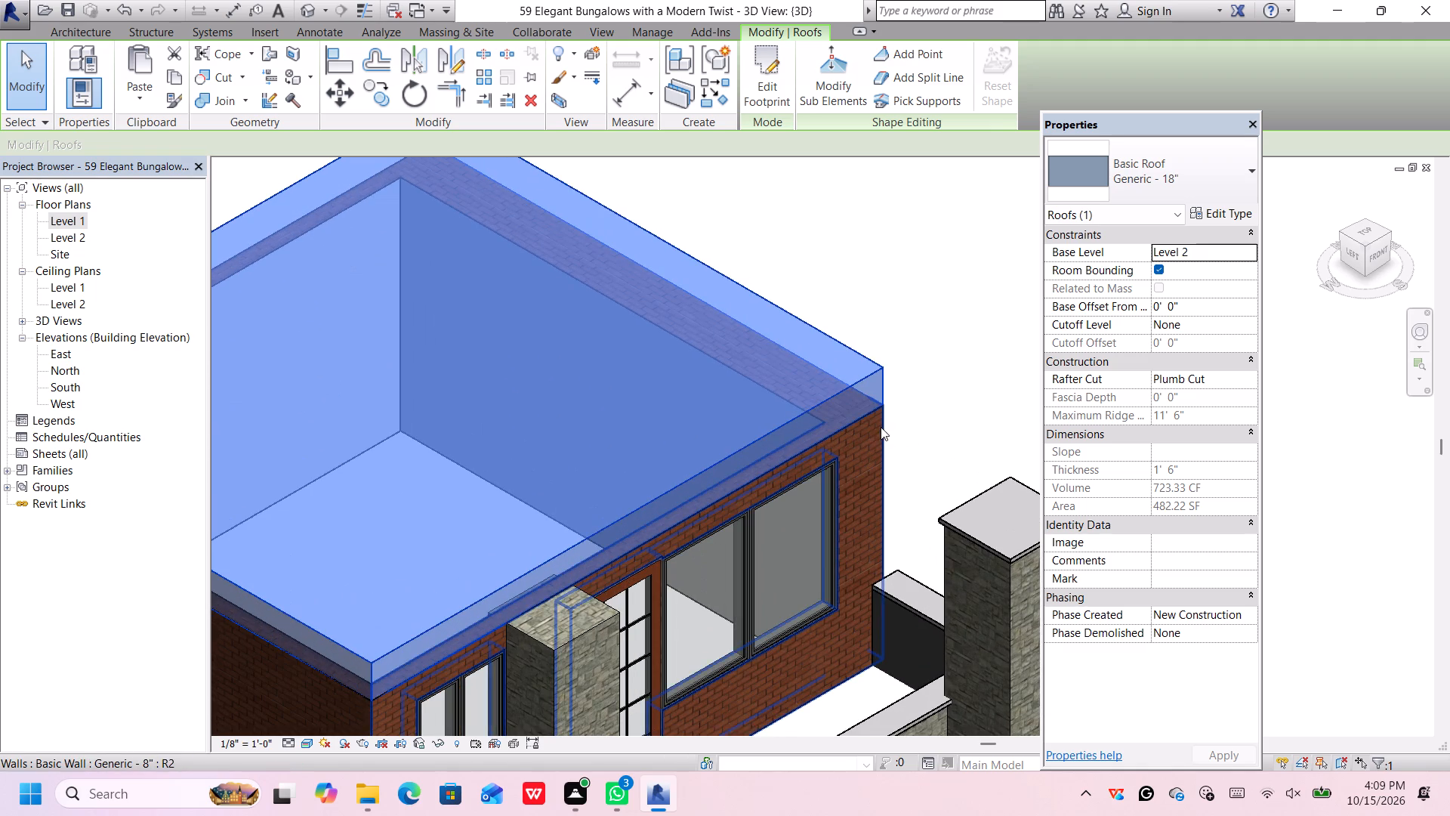
{"action": "scroll", "coordinate": [881, 425], "scroll_direction": "down", "scroll_amount": 7}
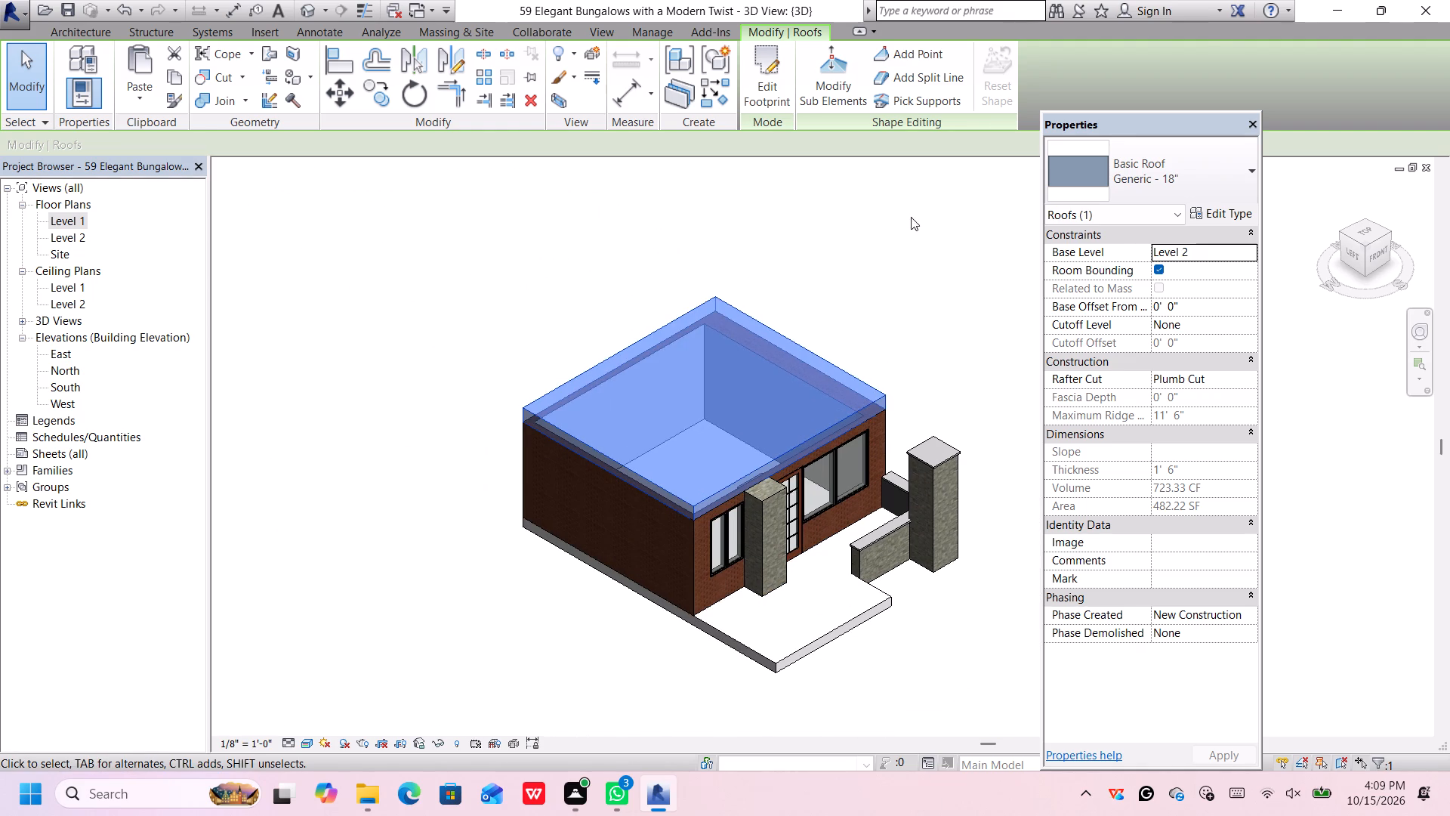
{"action": "left_click", "coordinate": [872, 233]}
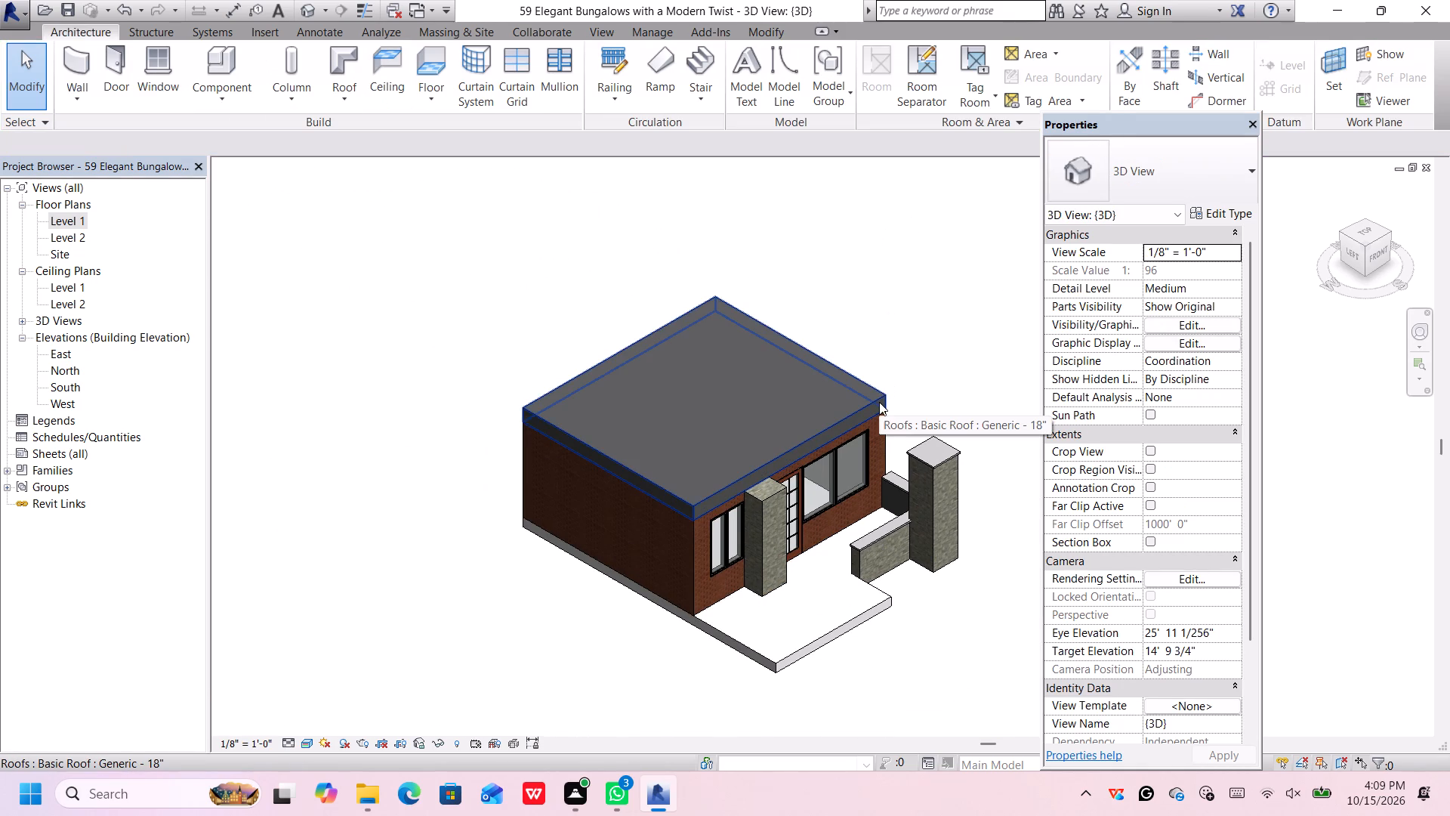
{"action": "left_click", "coordinate": [878, 402]}
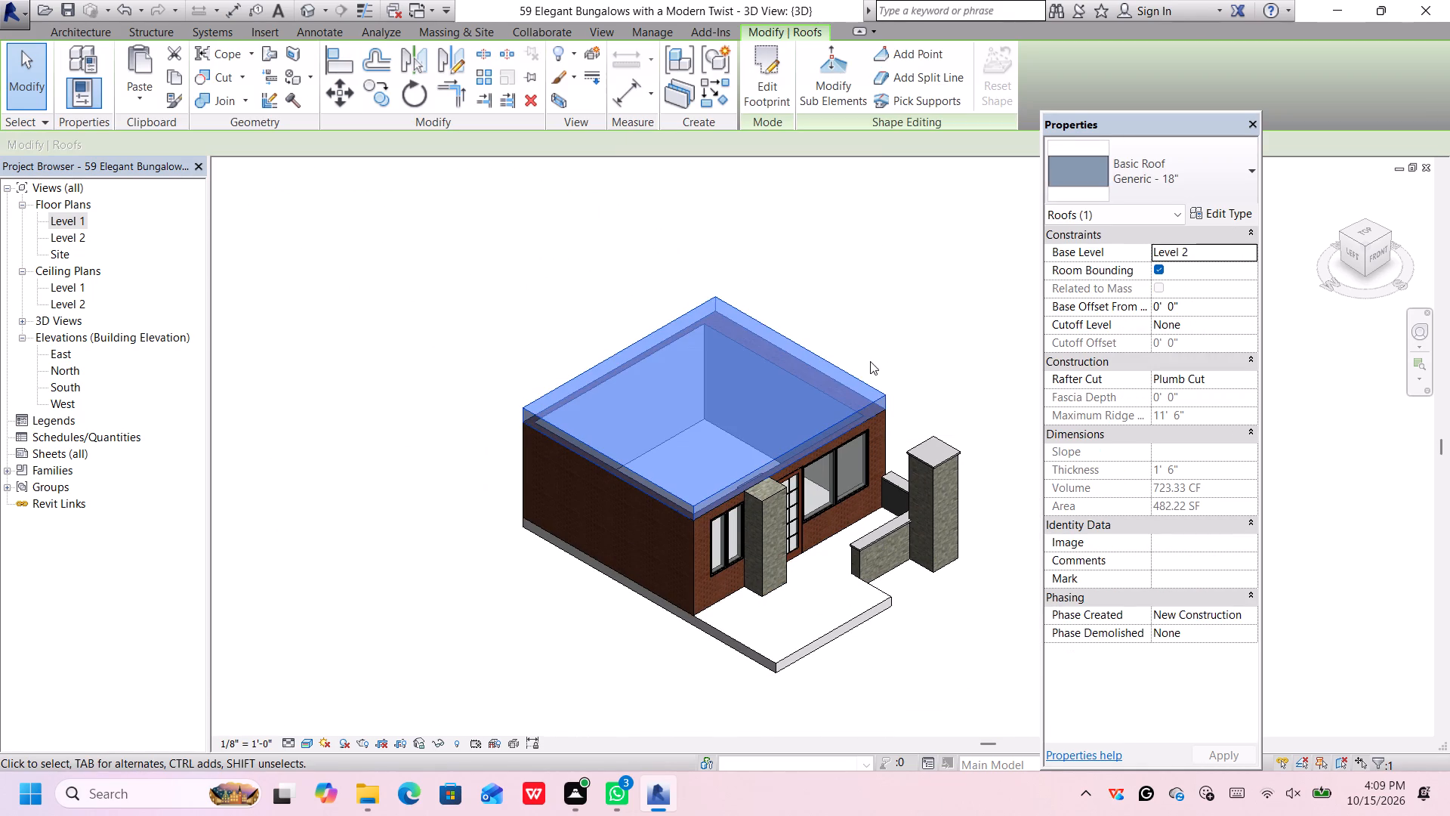
{"action": "left_click", "coordinate": [1187, 202]}
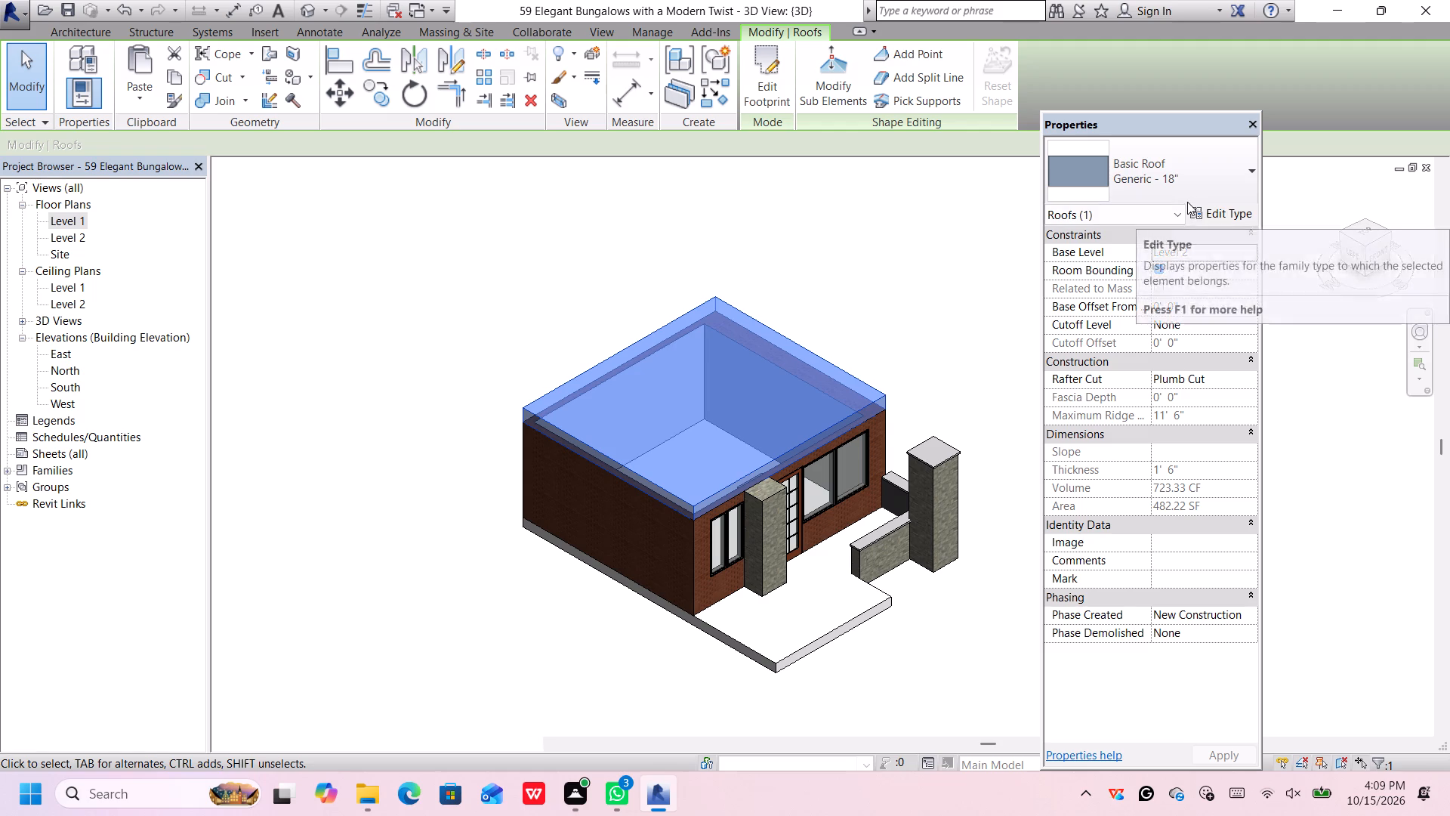
{"action": "left_click", "coordinate": [1223, 193]}
{"action": "left_click", "coordinate": [1223, 220]}
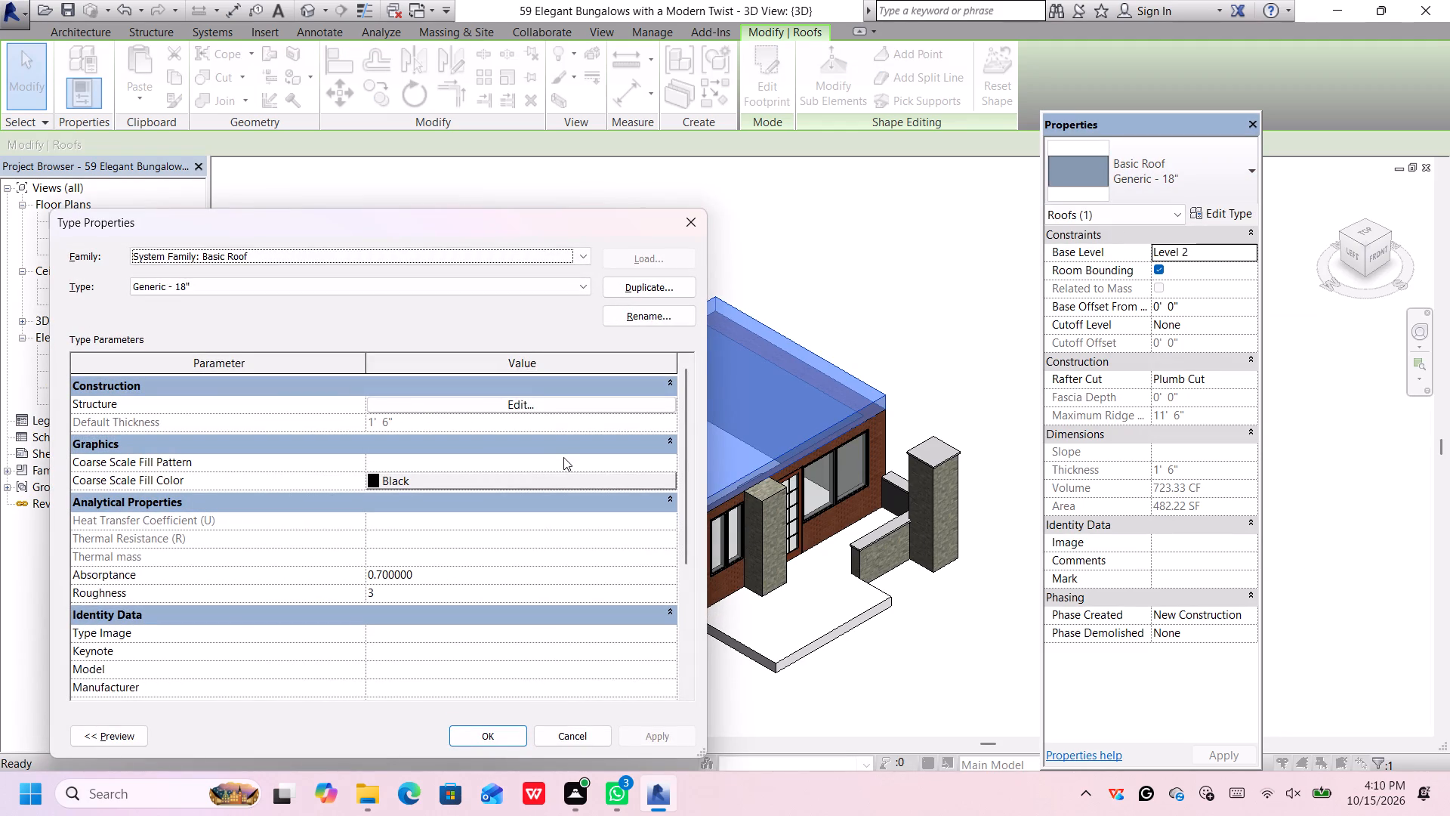
{"action": "left_click", "coordinate": [589, 401]}
{"action": "left_click", "coordinate": [364, 398]}
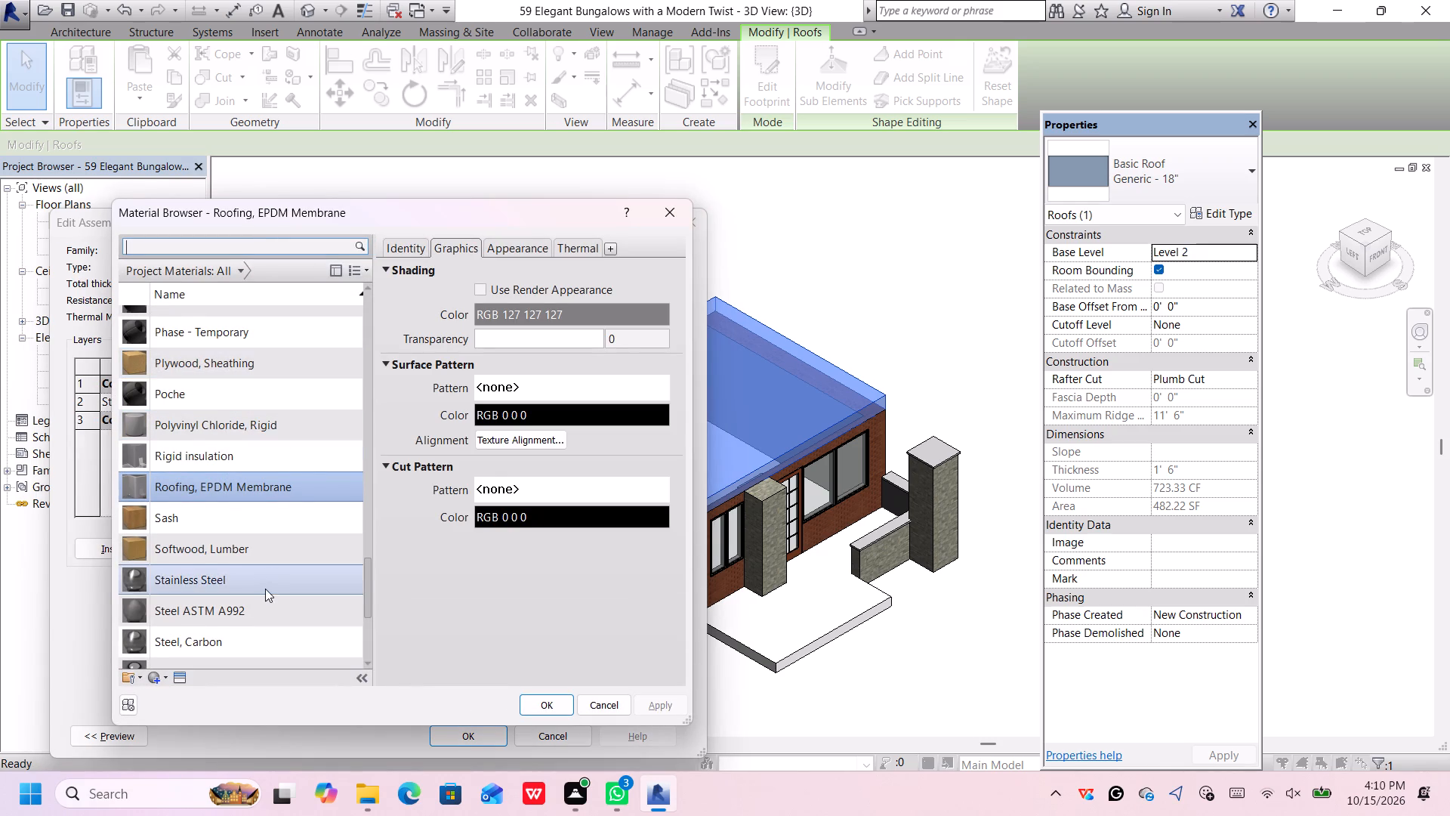
{"action": "scroll", "coordinate": [265, 586], "scroll_direction": "down", "scroll_amount": 2}
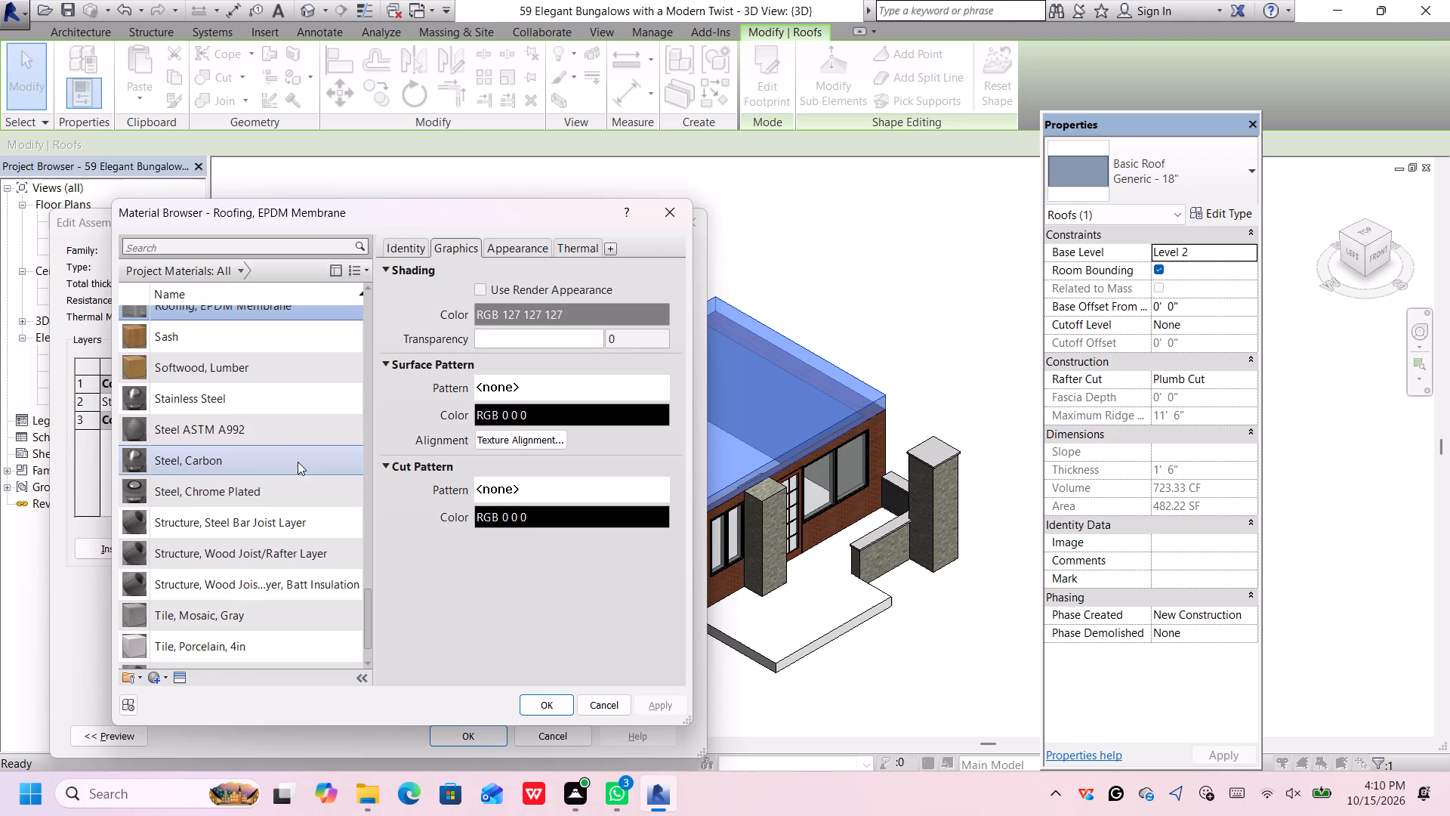
{"action": "left_click", "coordinate": [241, 269]}
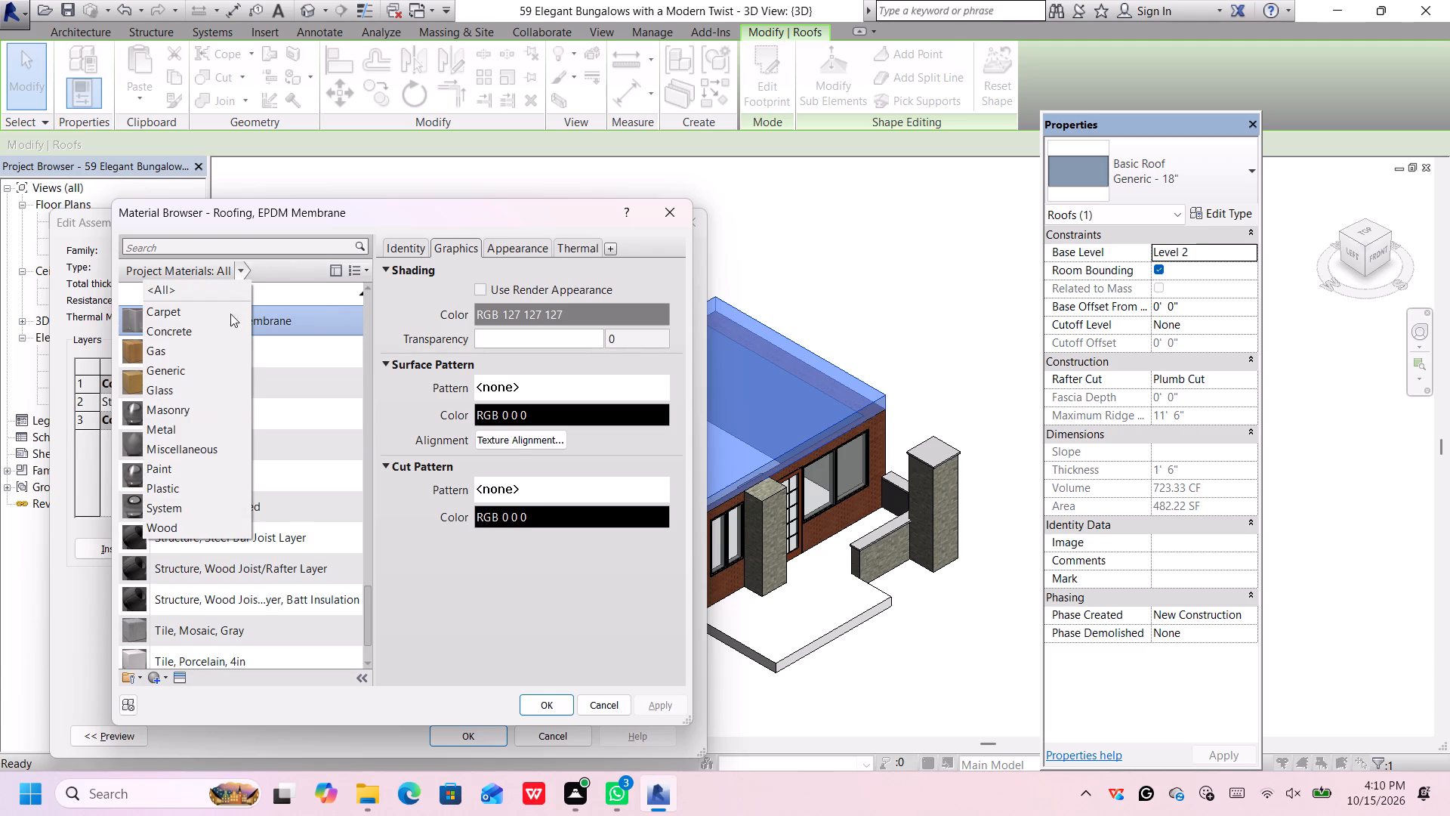
{"action": "left_click", "coordinate": [179, 678]}
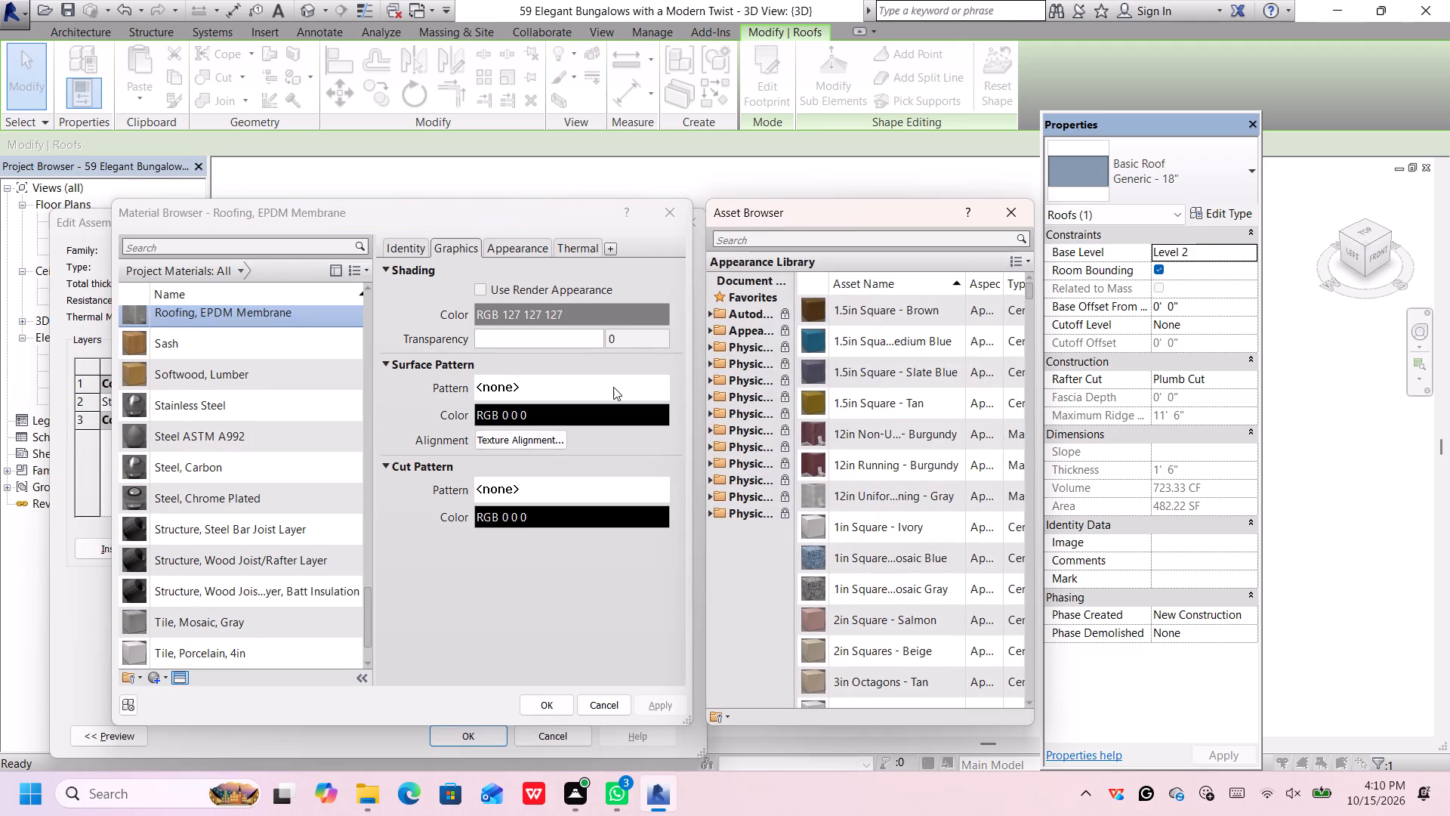
Browse the Autodesk physical asset categories from Ceramic through Mics for a suitable roof finish.
{"action": "left_click", "coordinate": [711, 316]}
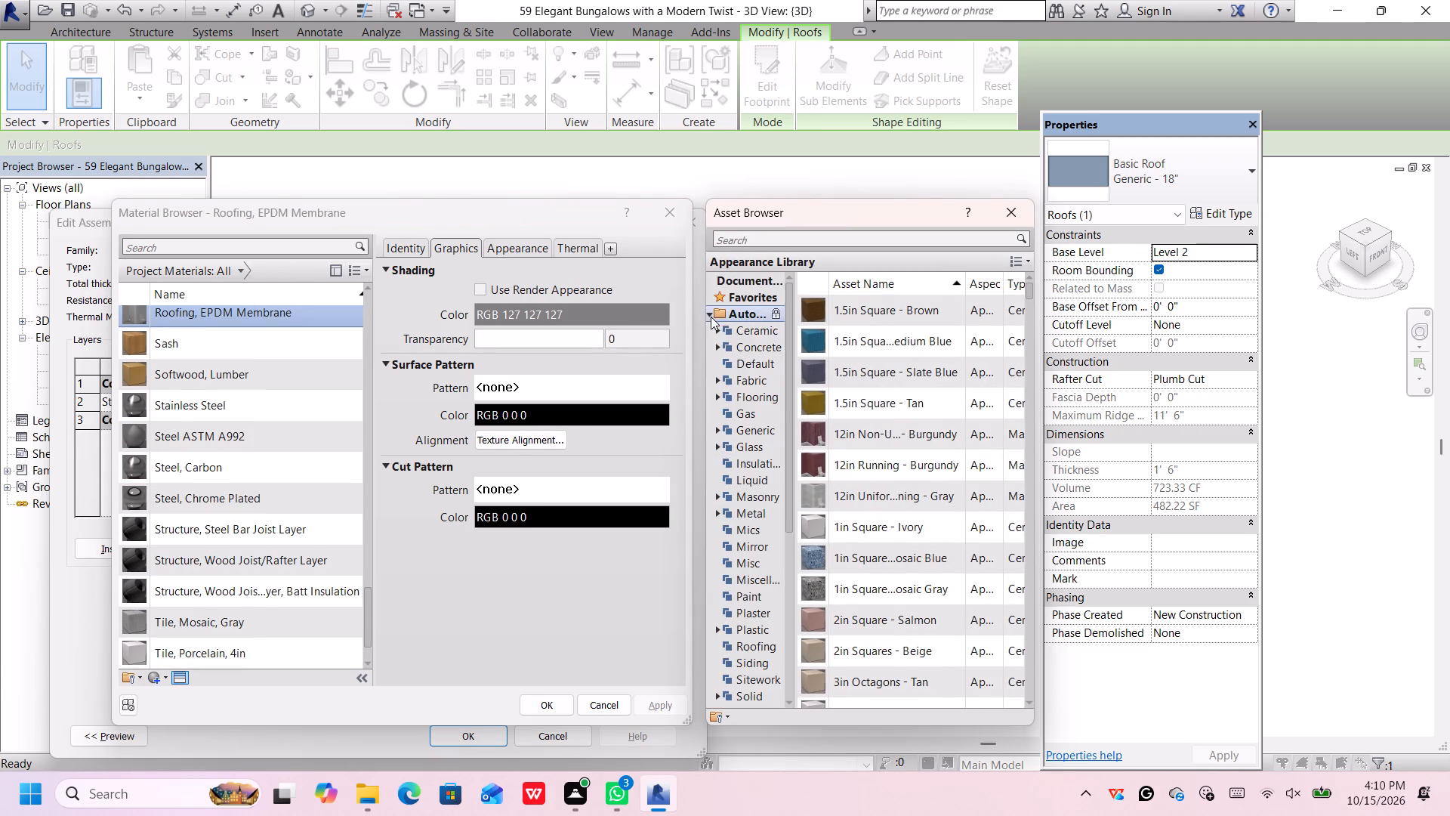
{"action": "left_click", "coordinate": [735, 330]}
{"action": "left_click", "coordinate": [740, 345]}
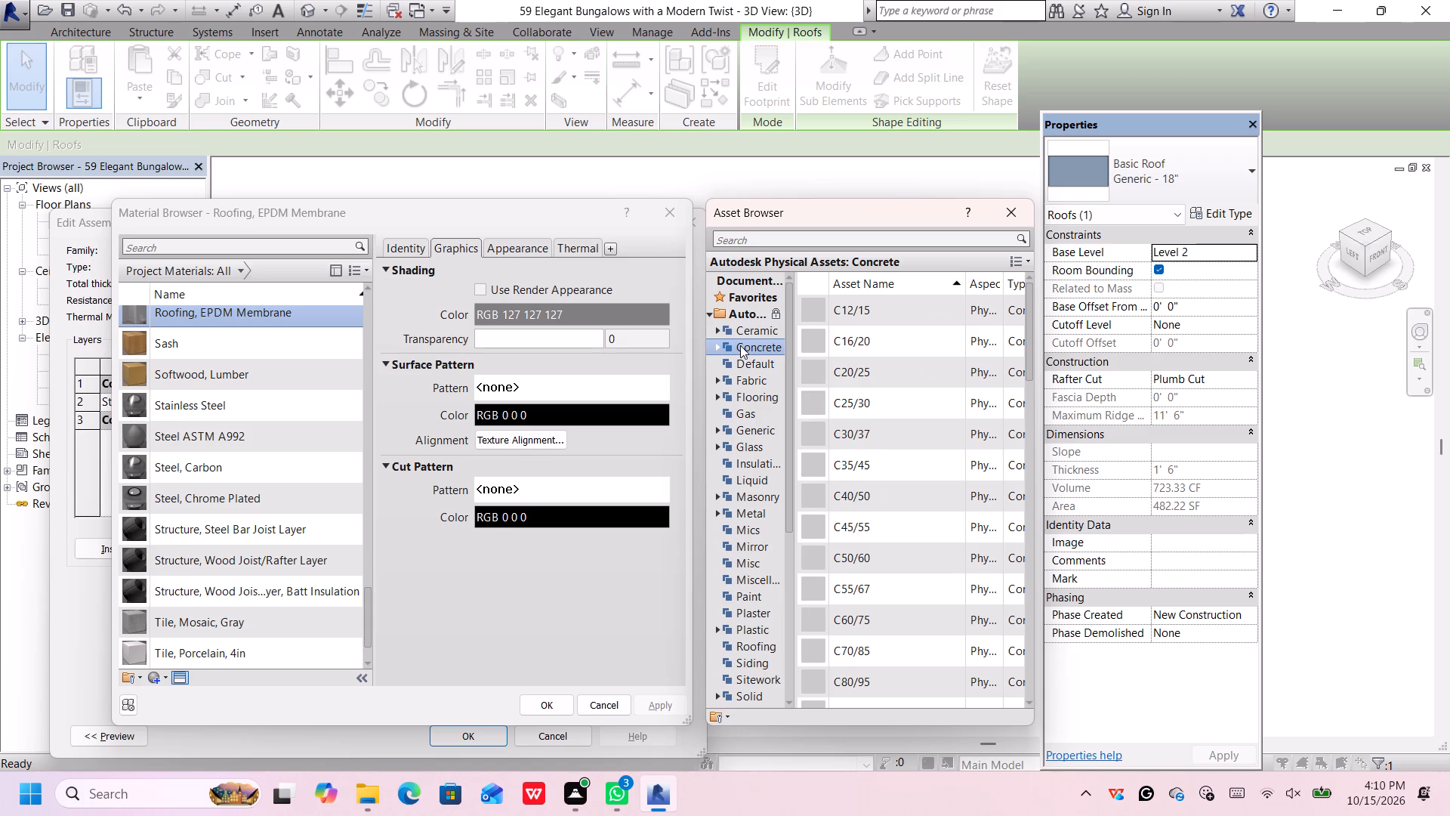
{"action": "left_click", "coordinate": [741, 366]}
{"action": "left_click", "coordinate": [744, 381]}
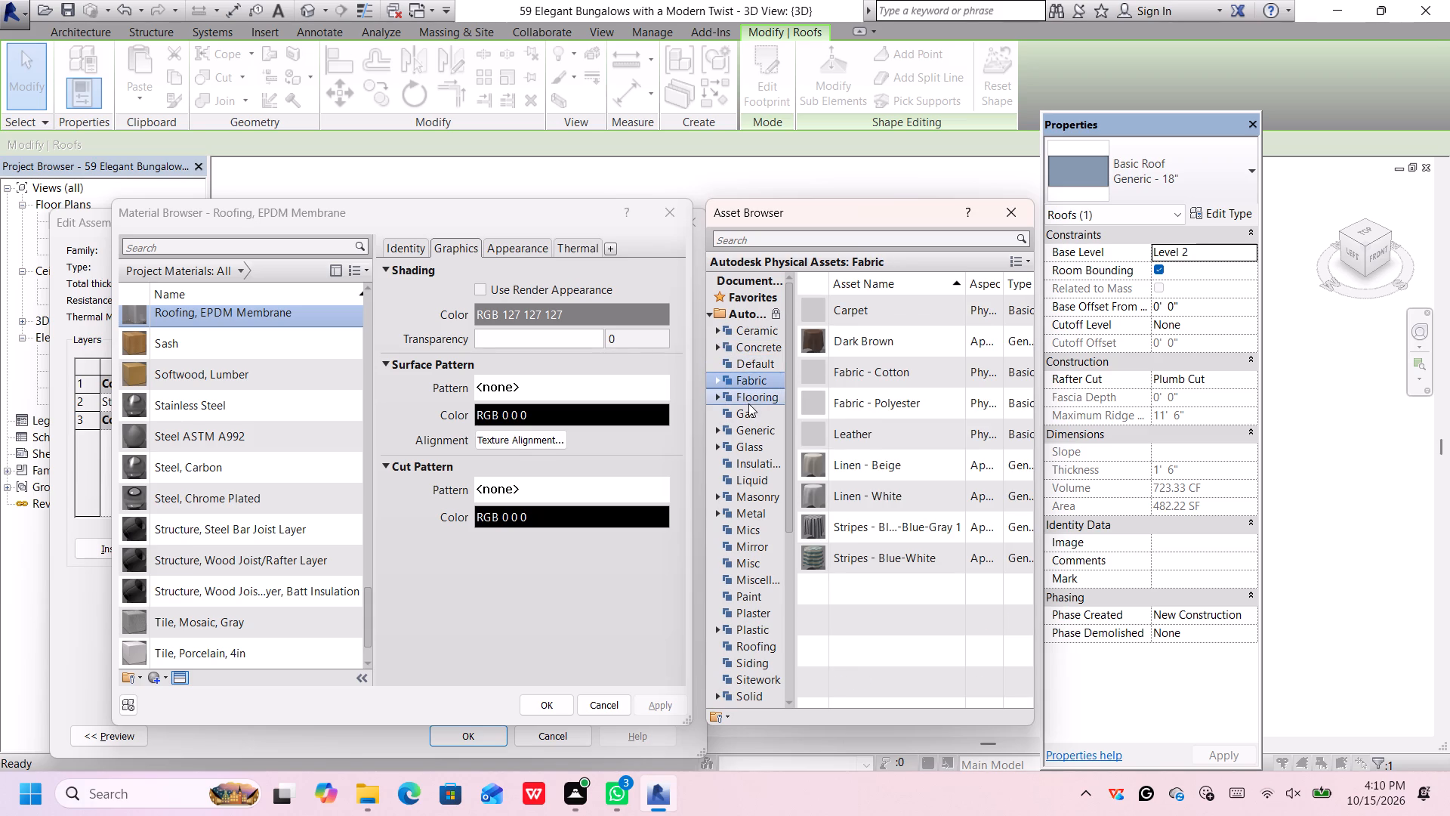
{"action": "left_click", "coordinate": [751, 400]}
{"action": "left_click", "coordinate": [751, 410]}
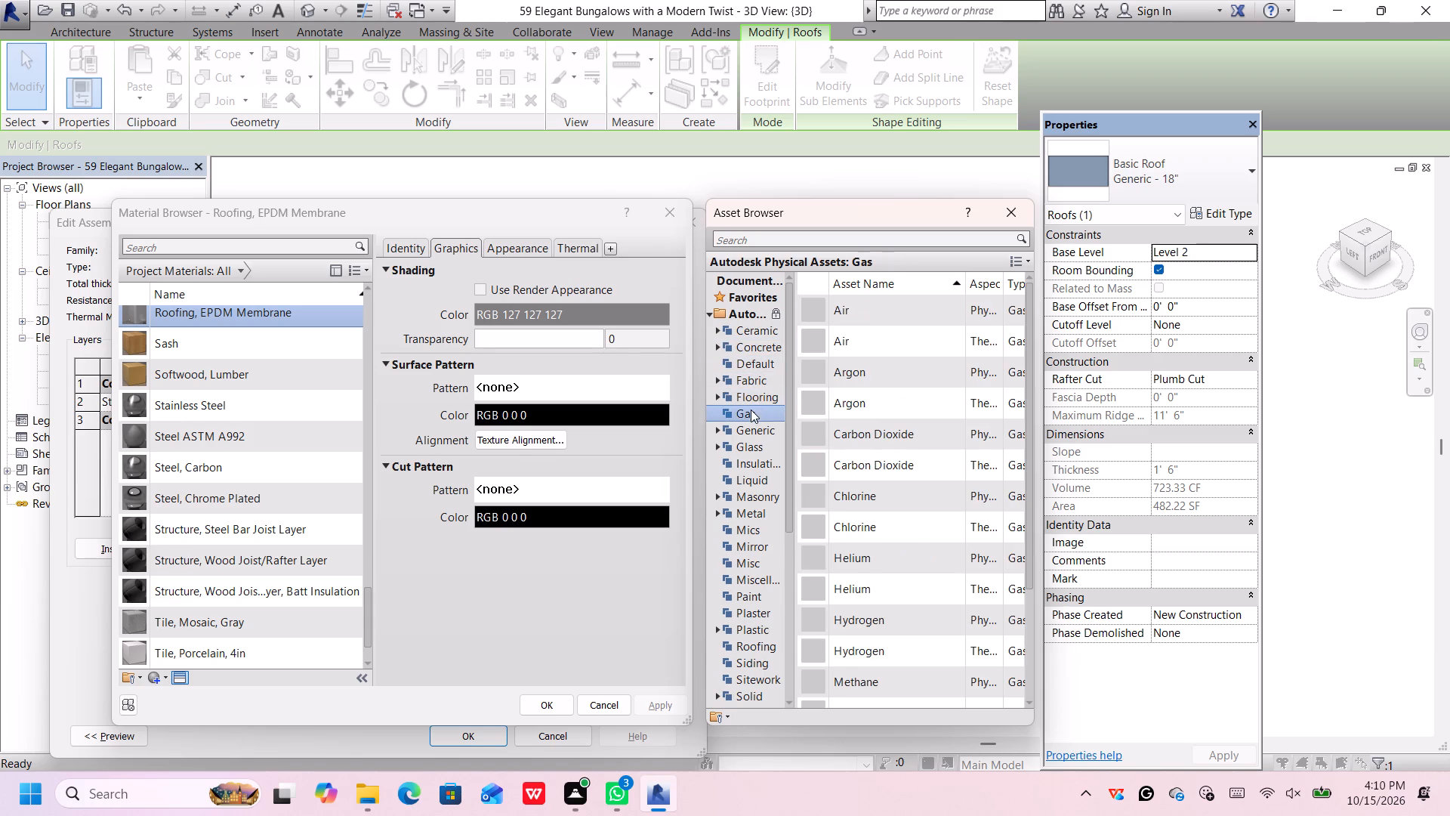
{"action": "left_click", "coordinate": [757, 429]}
{"action": "left_click", "coordinate": [759, 444]}
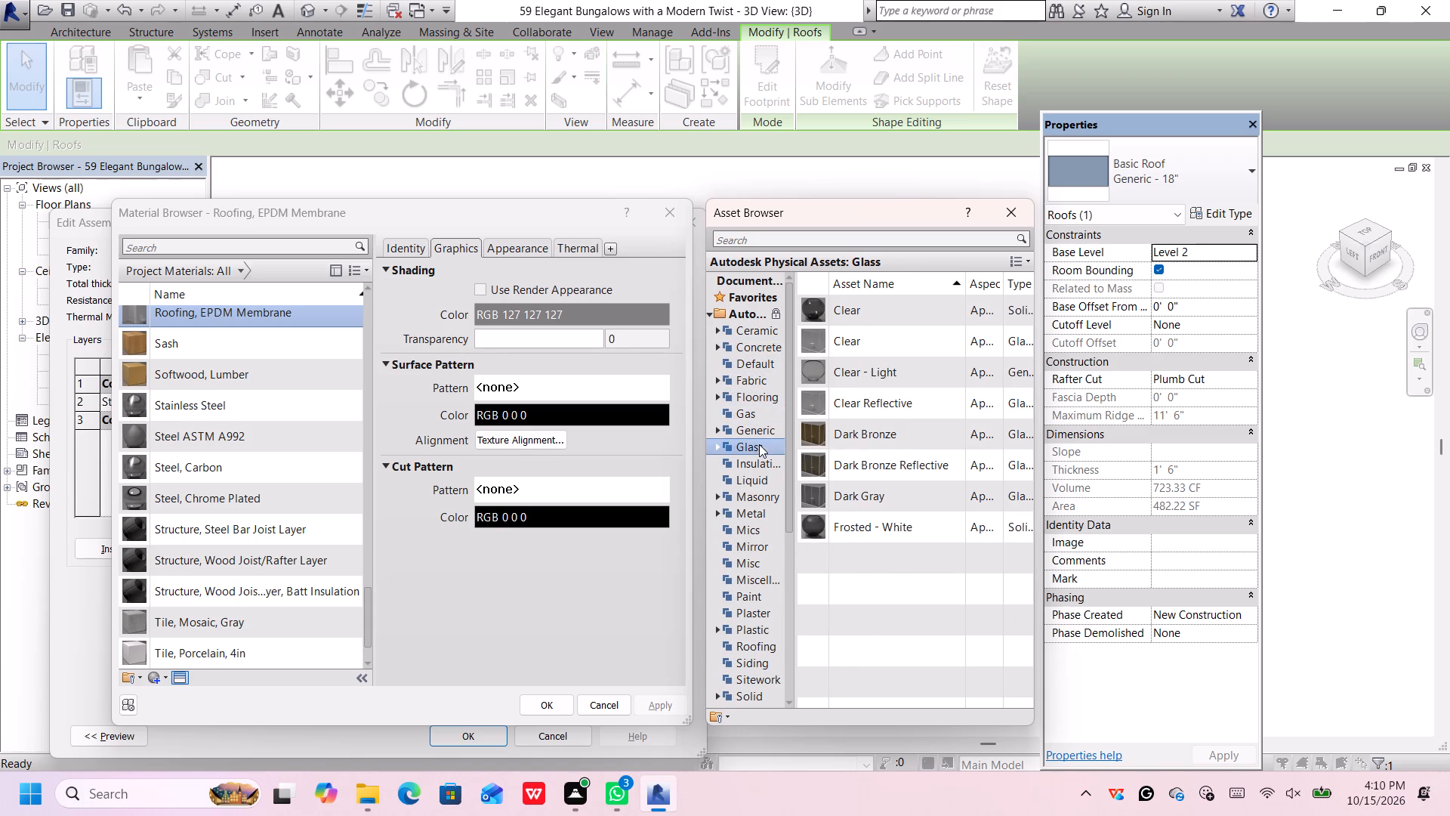
{"action": "left_click", "coordinate": [759, 462]}
{"action": "left_click", "coordinate": [761, 478]}
{"action": "left_click", "coordinate": [761, 491]}
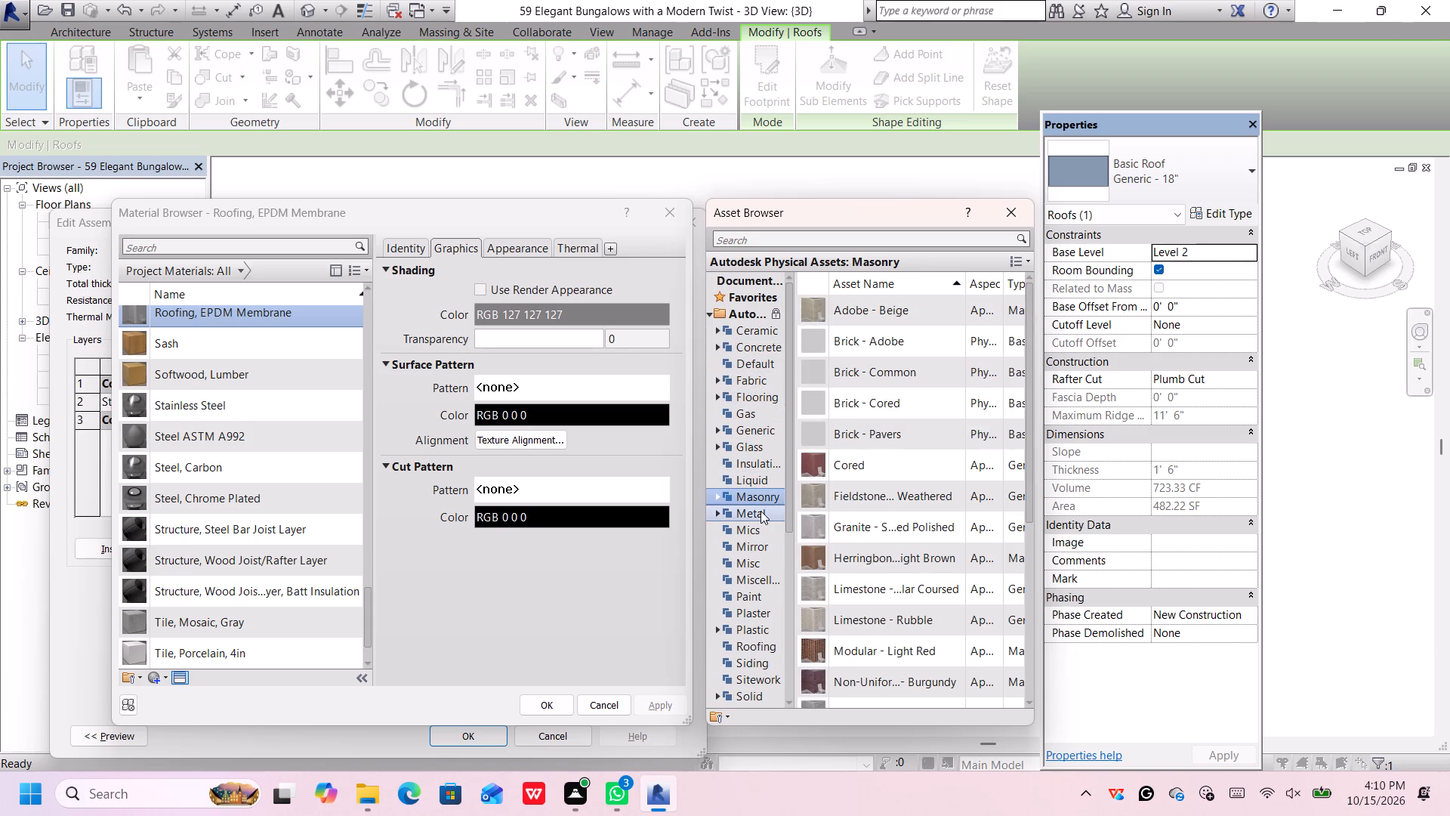
{"action": "left_click", "coordinate": [760, 512]}
{"action": "left_click", "coordinate": [758, 528]}
Replace the Roofing, EPDM Membrane material's appearance with the metal asset Bronze - Patina and accept the roof type changes.
{"action": "left_click", "coordinate": [761, 512]}
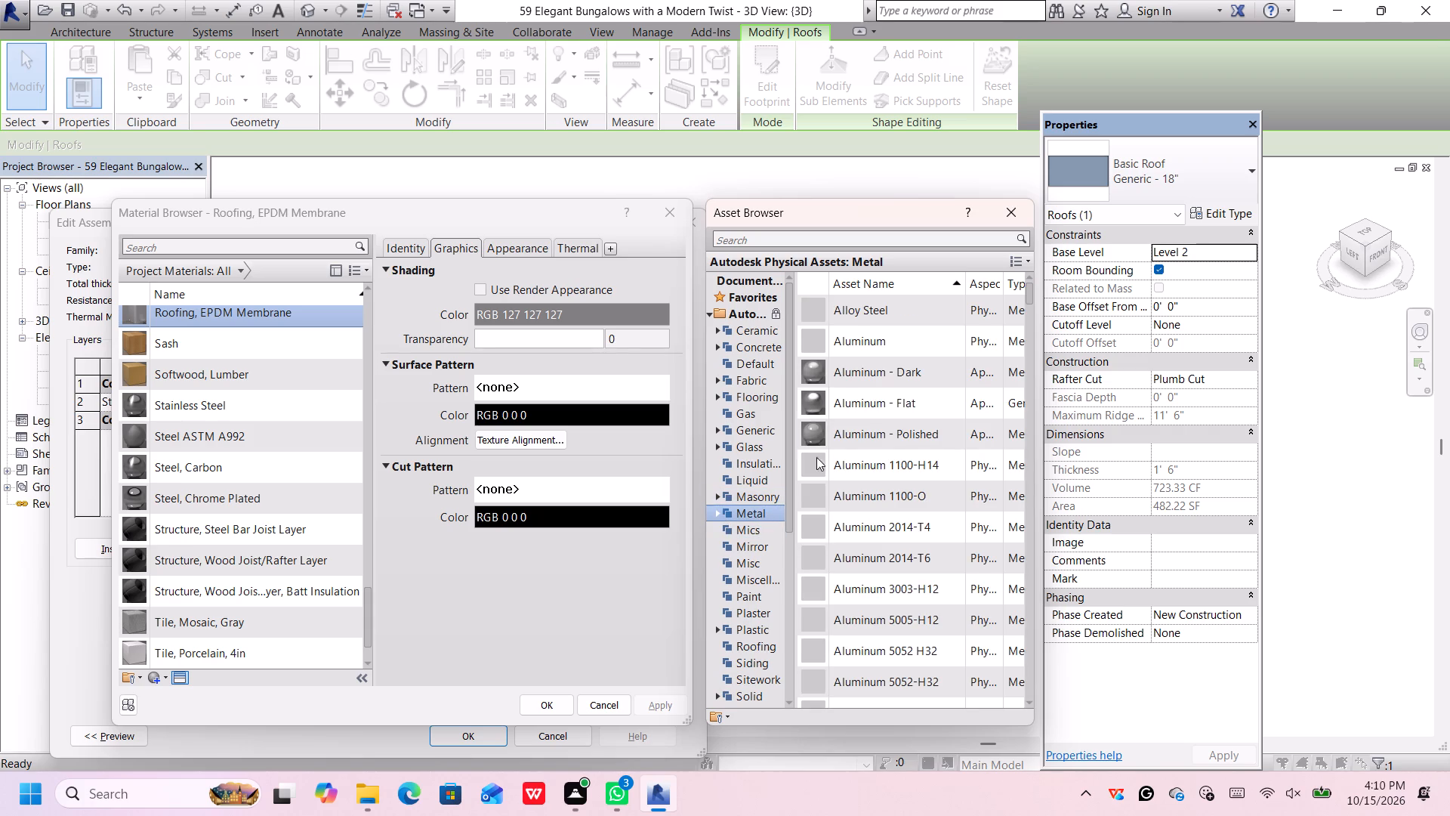
{"action": "scroll", "coordinate": [833, 443], "scroll_direction": "down", "scroll_amount": 15}
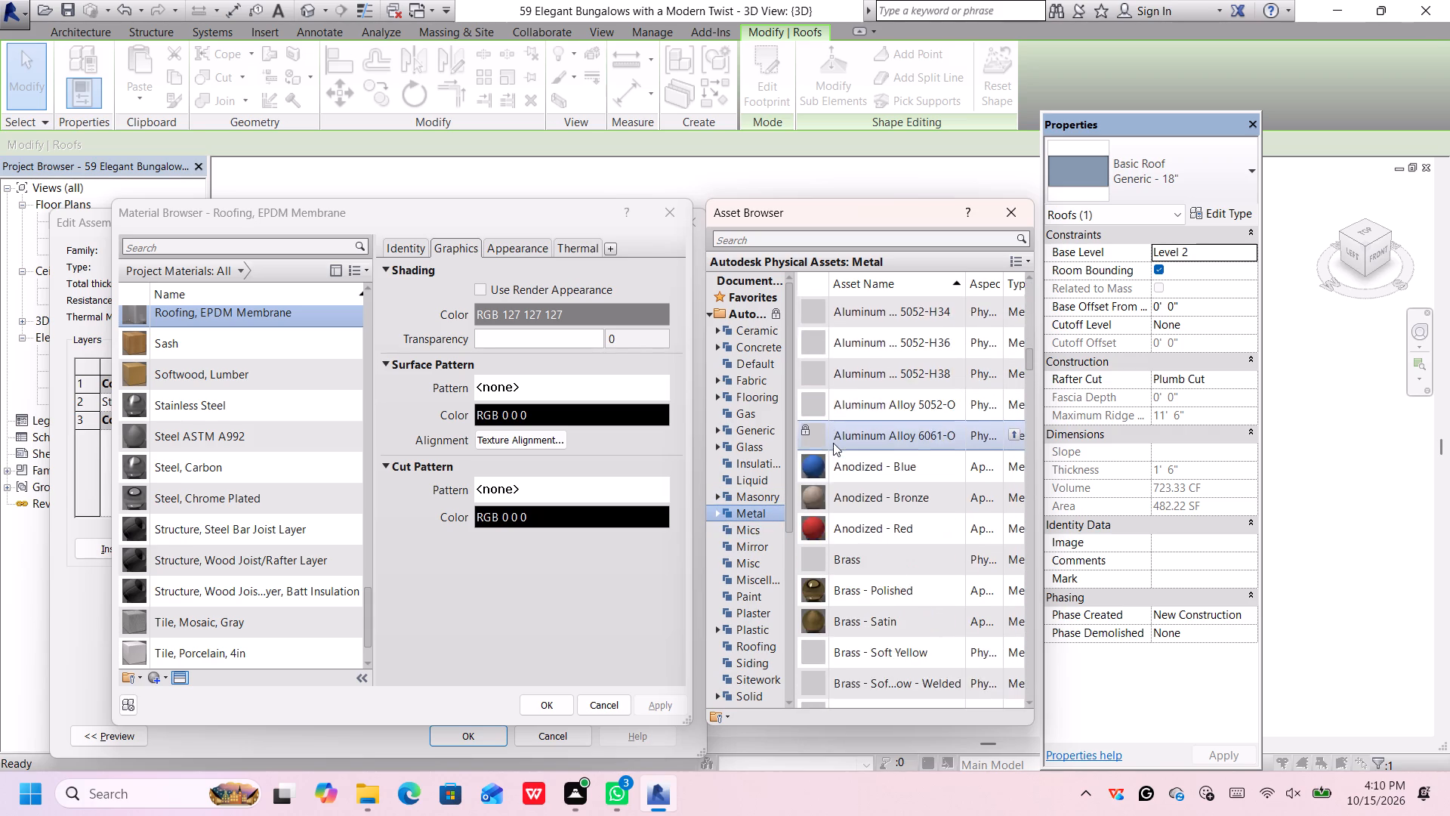
{"action": "scroll", "coordinate": [833, 443], "scroll_direction": "down", "scroll_amount": 2}
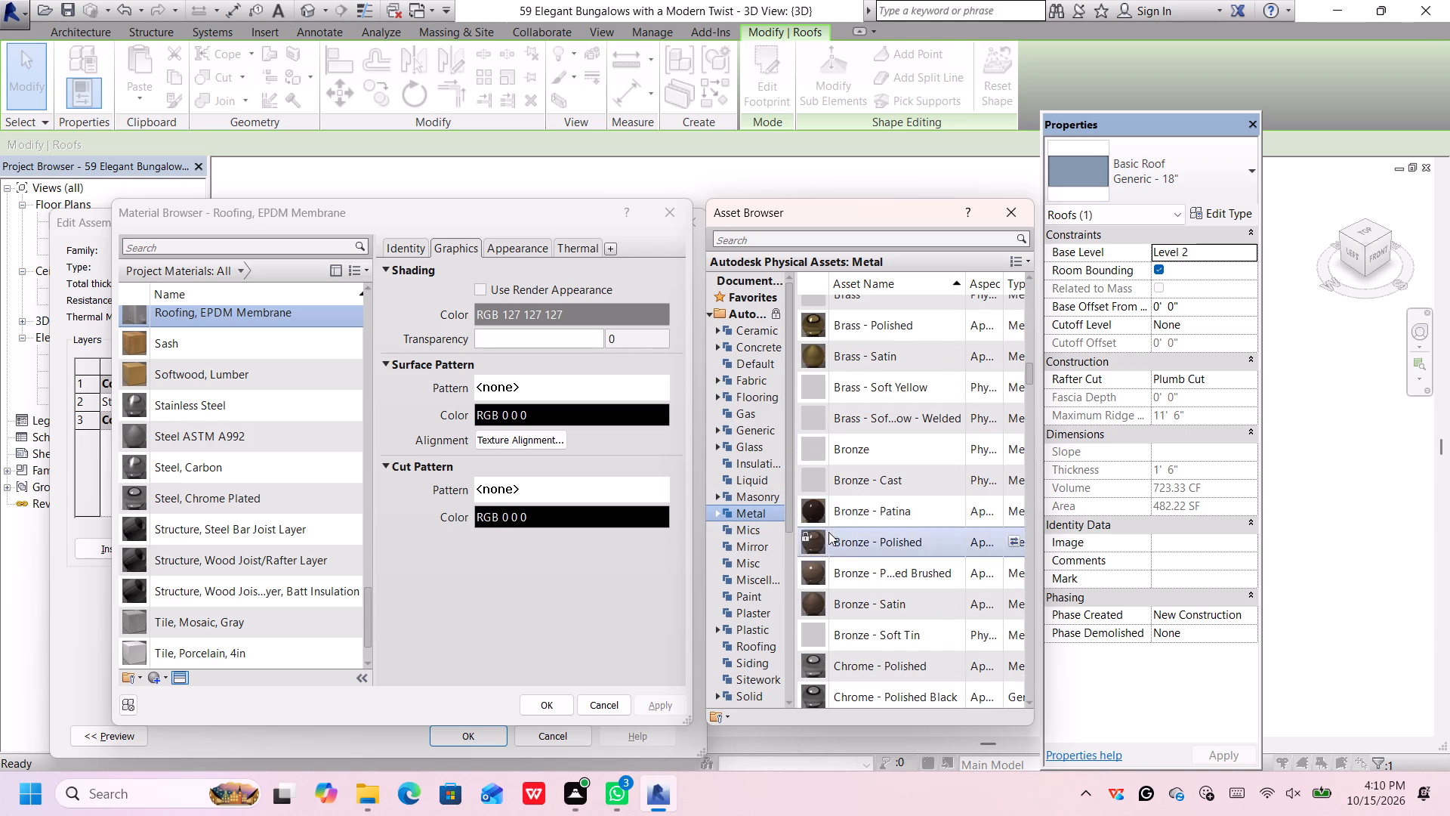
{"action": "left_click", "coordinate": [840, 515]}
{"action": "double_click", "coordinate": [844, 508]}
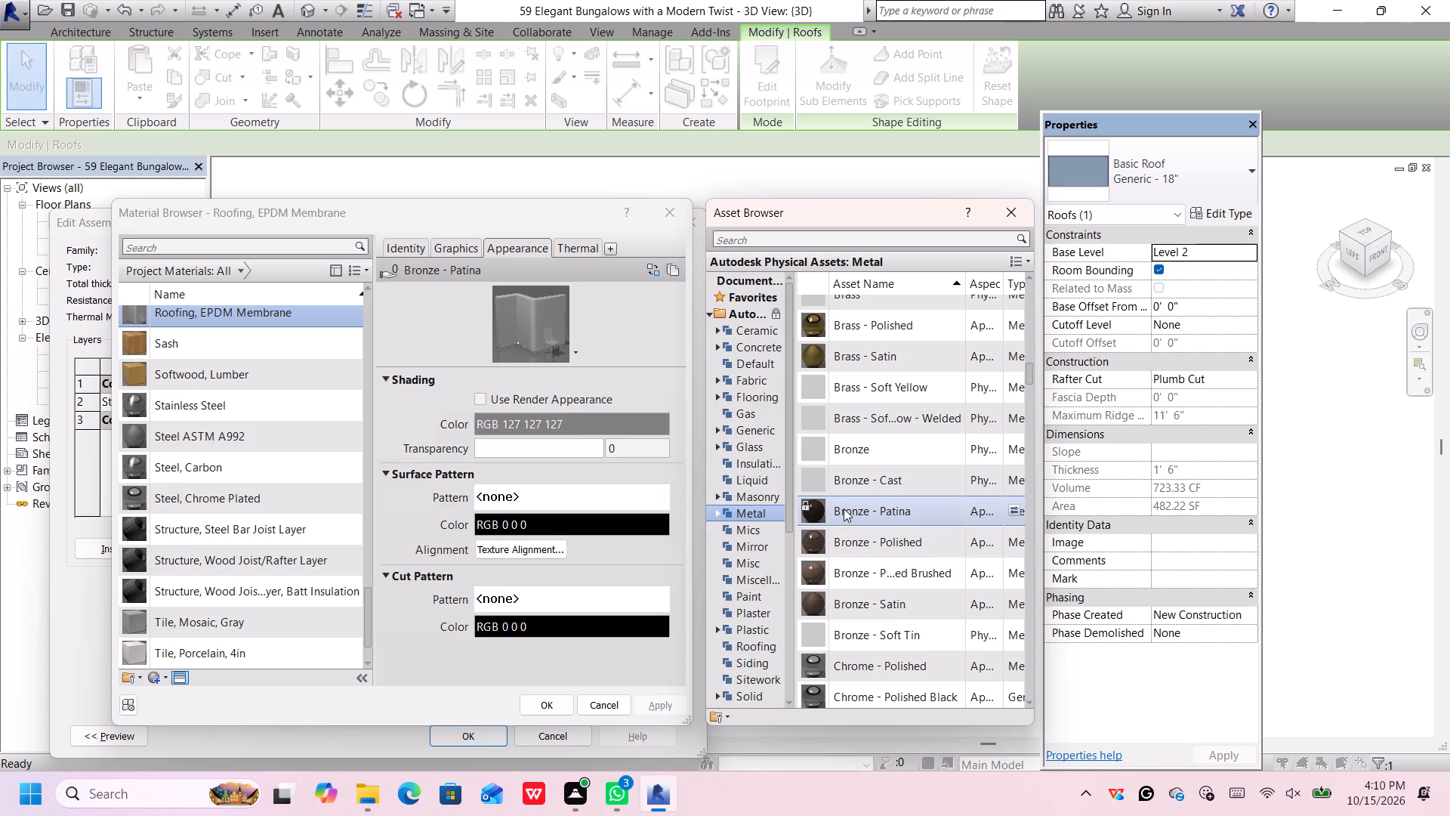
{"action": "left_click", "coordinate": [656, 703]}
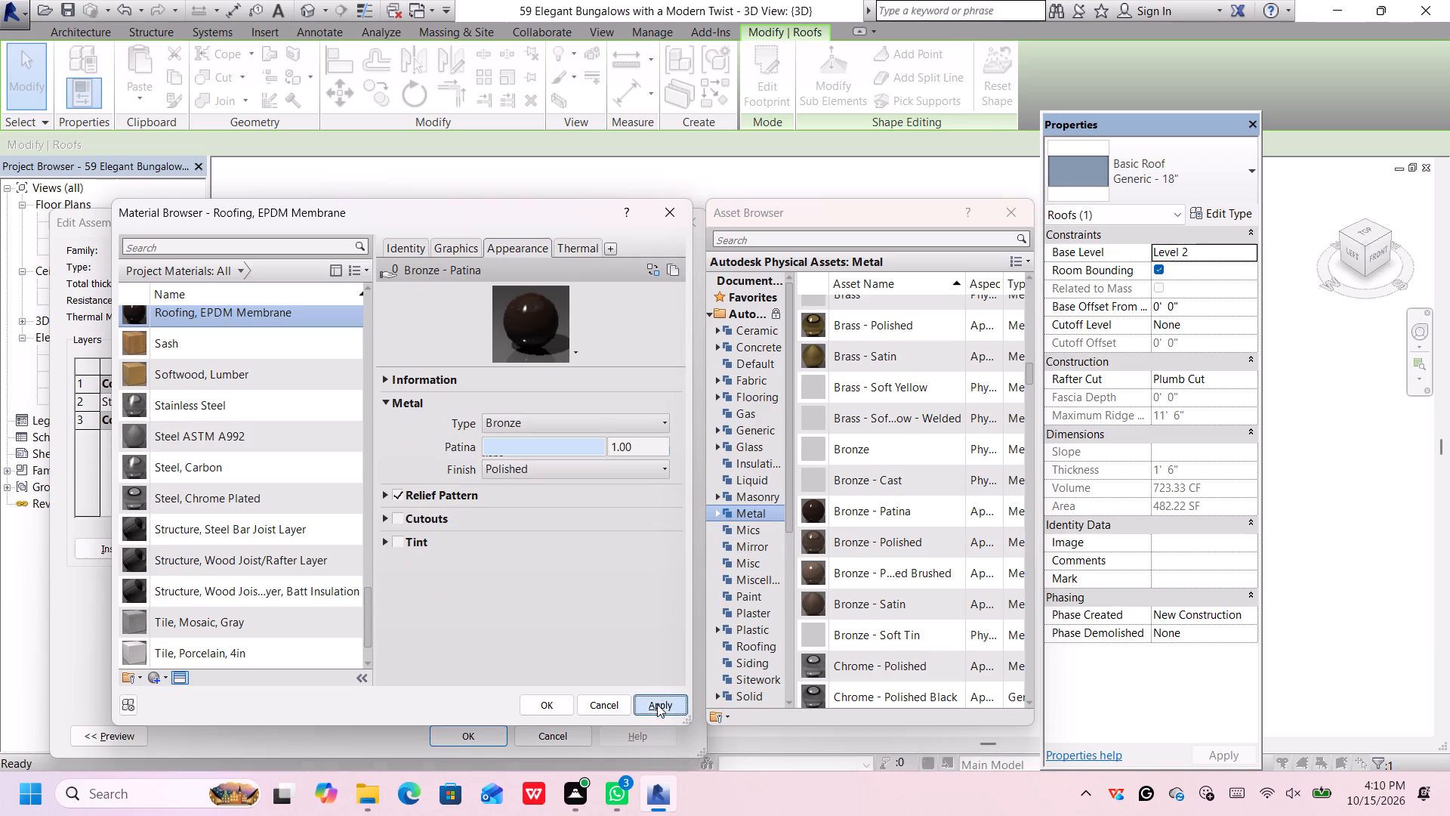
{"action": "left_click", "coordinate": [535, 700]}
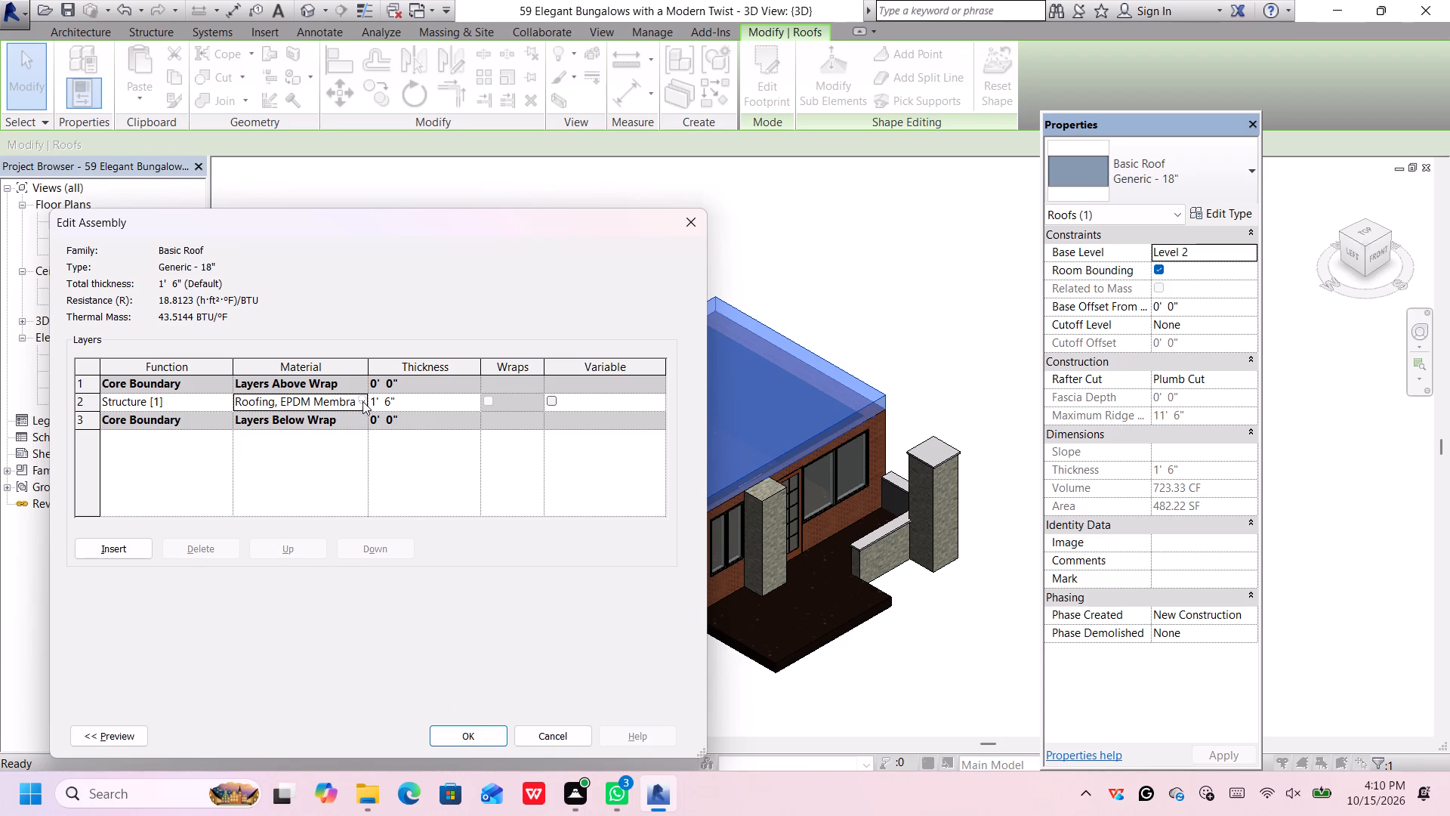
{"action": "key", "text": "ctrl+z"}
{"action": "left_click", "coordinate": [480, 741]}
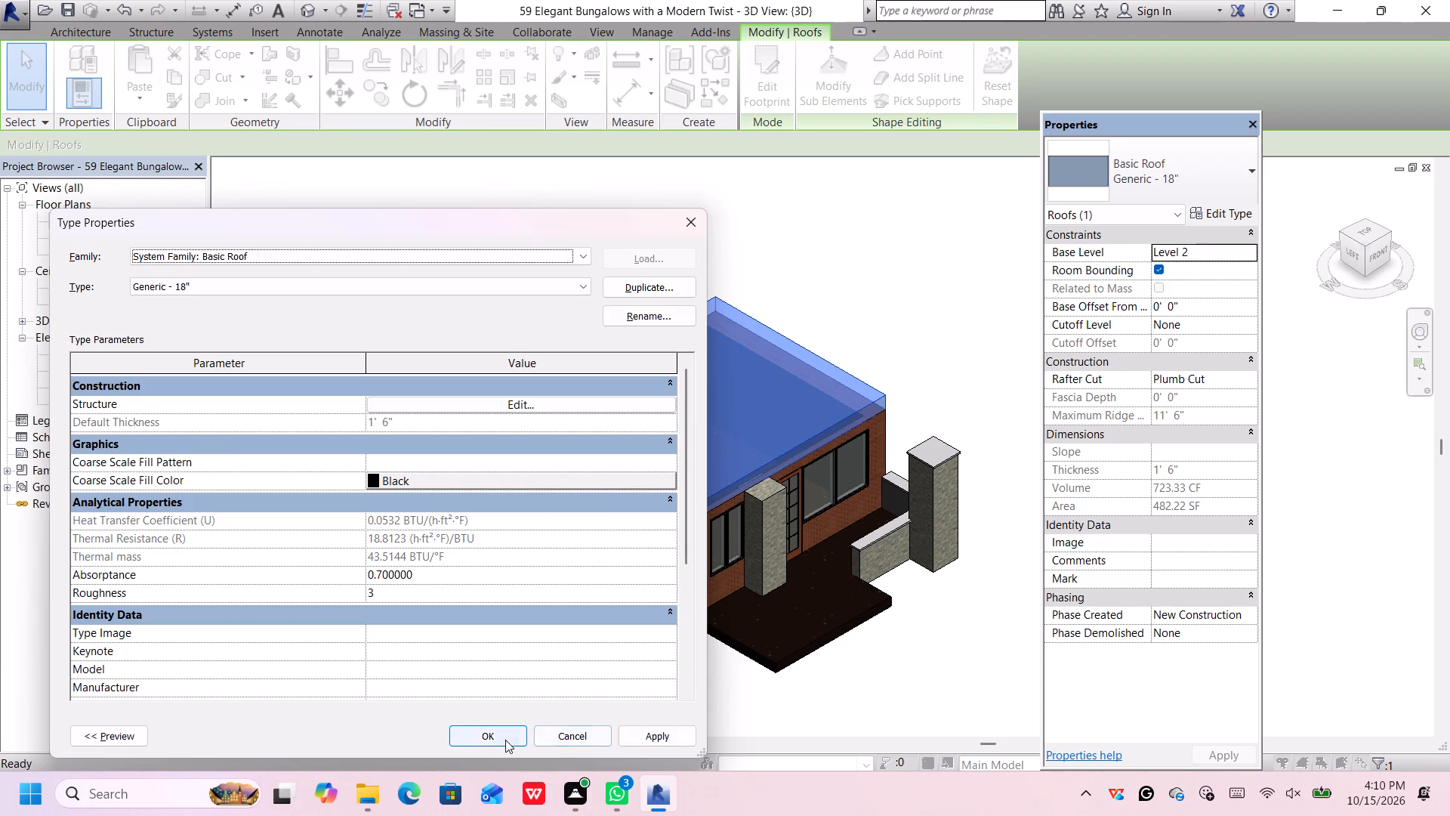
{"action": "left_click", "coordinate": [505, 740]}
{"action": "left_click", "coordinate": [752, 694]}
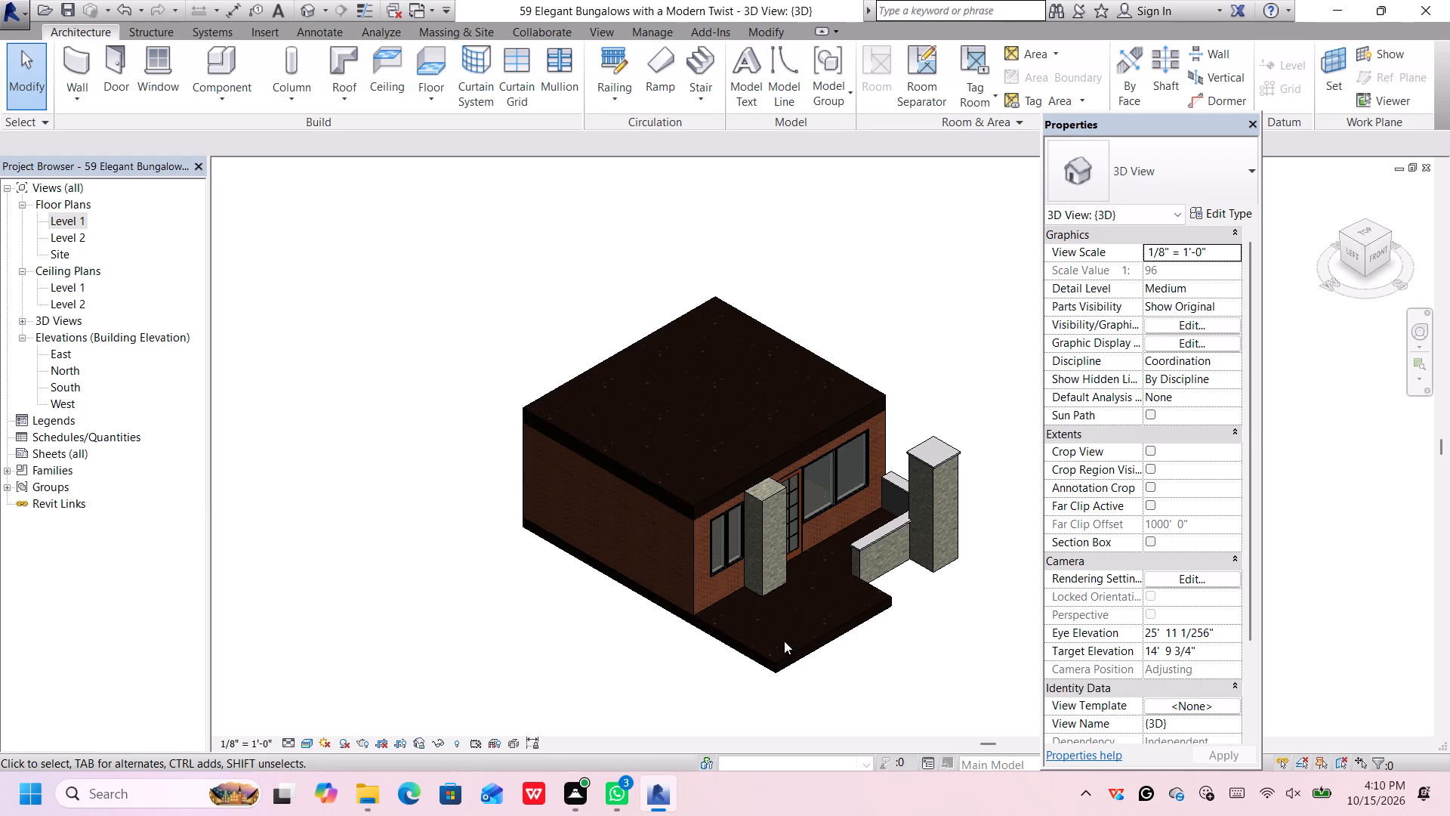
Duplicate the porch floor's type under the suggested name.
{"action": "left_click", "coordinate": [781, 653]}
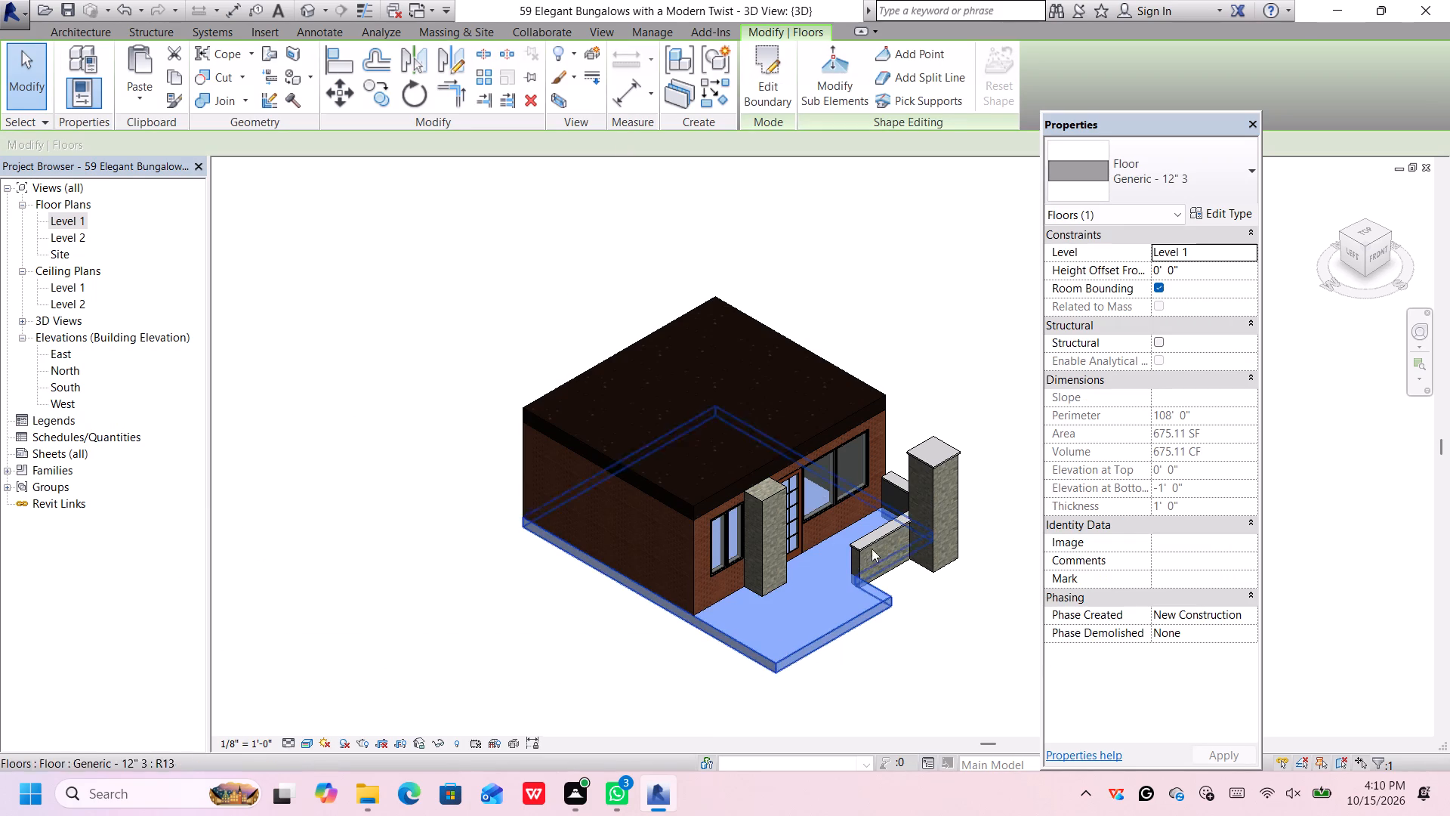
{"action": "left_click", "coordinate": [1242, 212]}
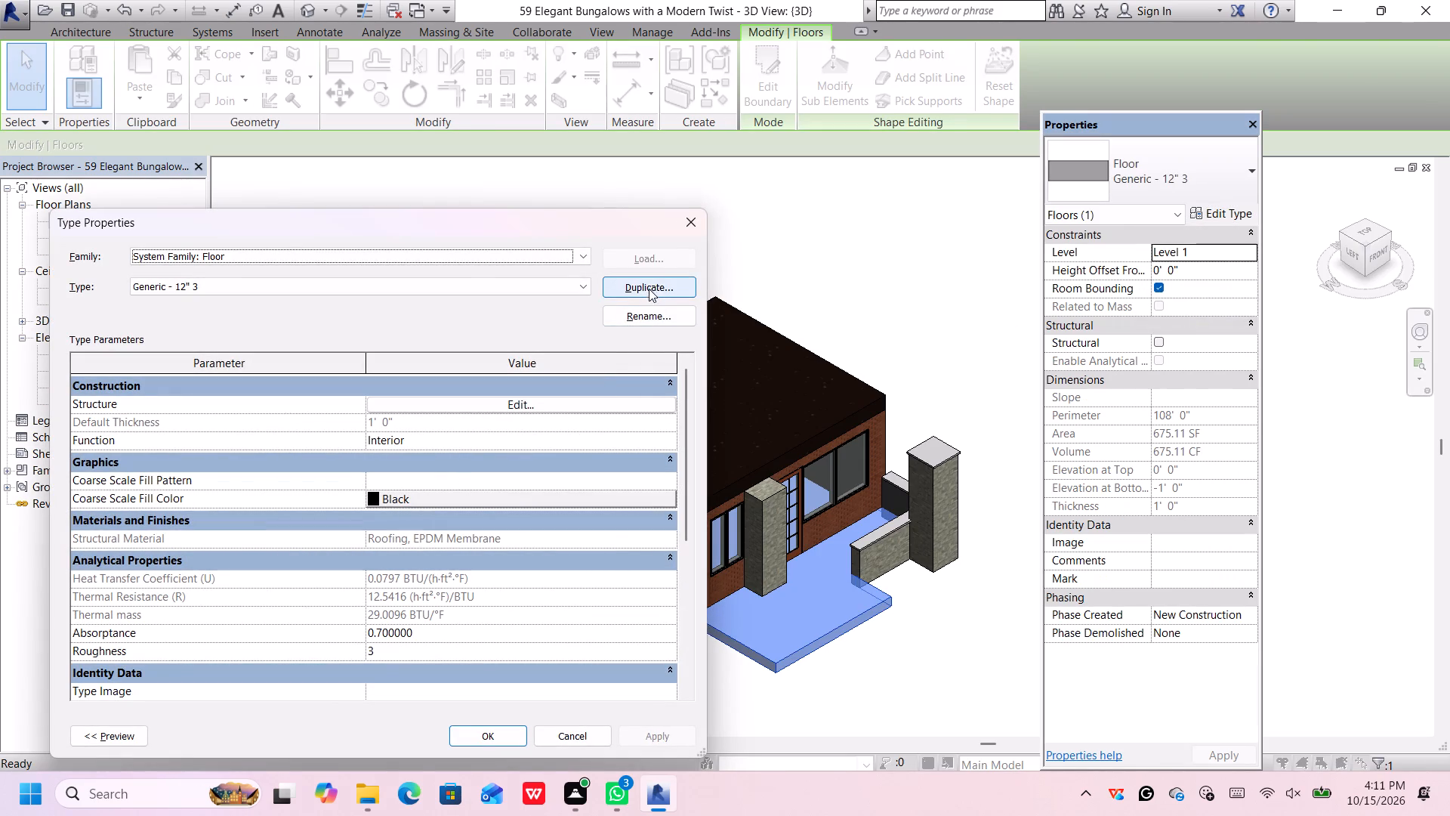
{"action": "left_click", "coordinate": [652, 283]}
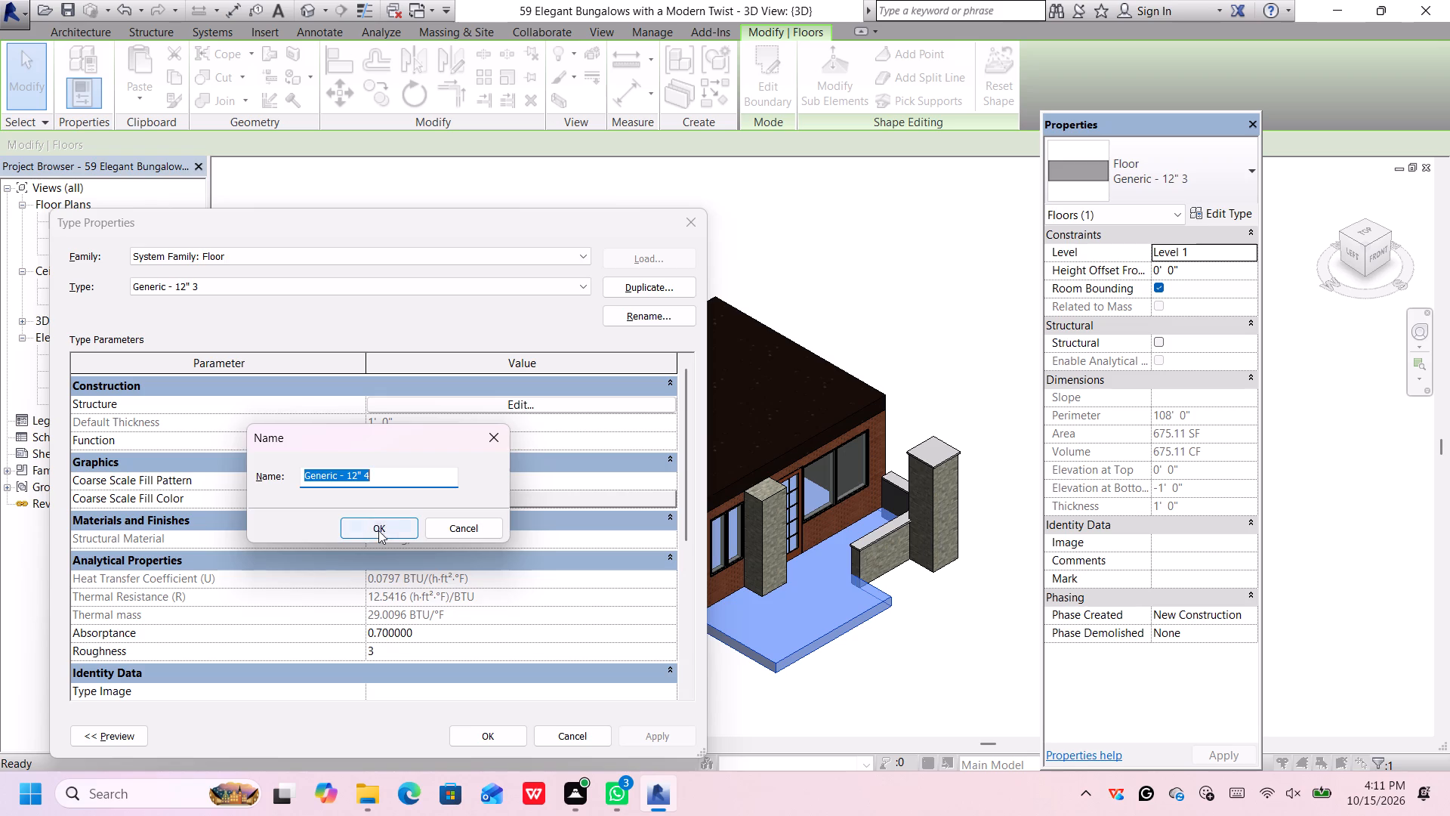
{"action": "left_click", "coordinate": [378, 530]}
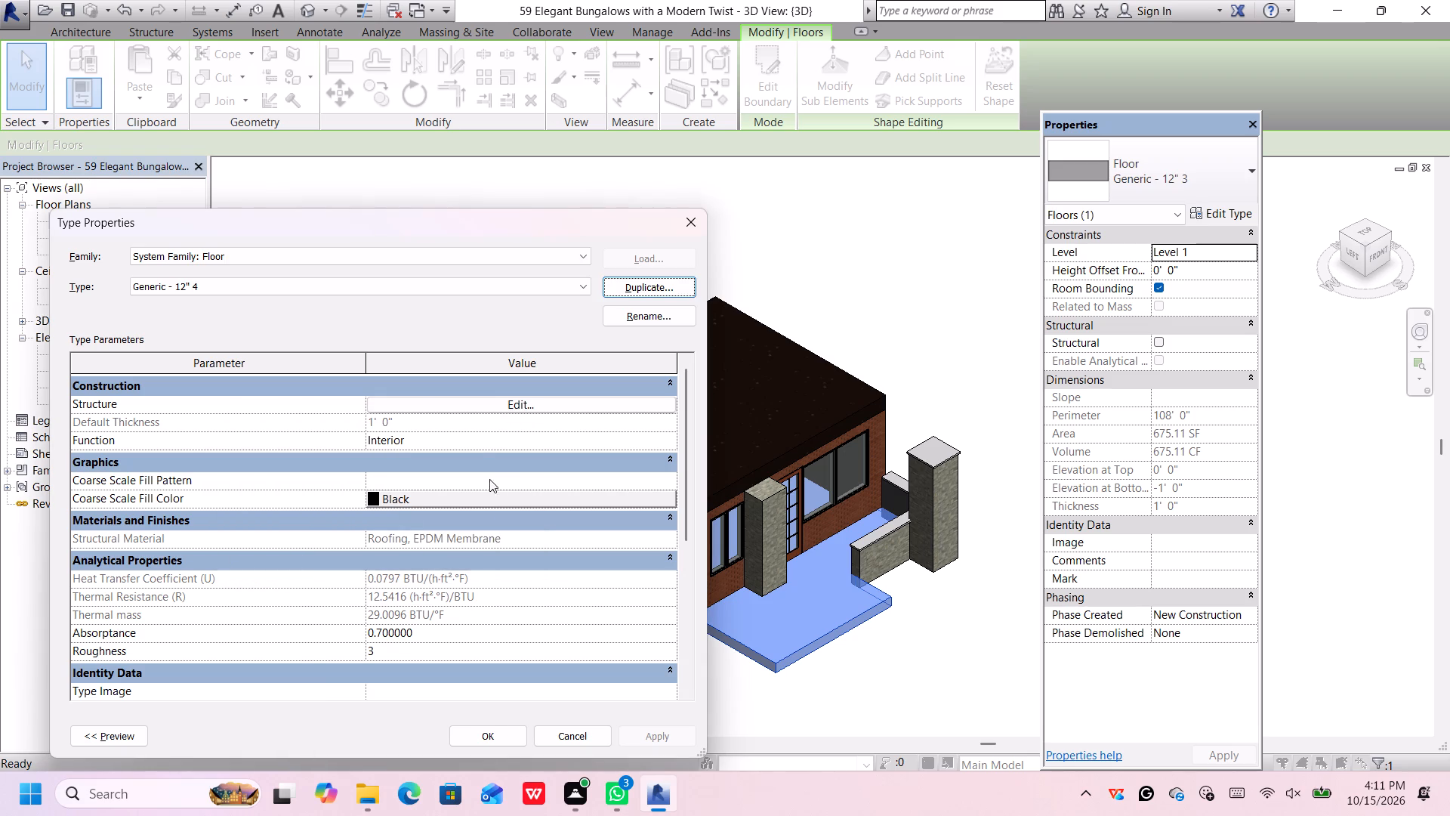
Give the duplicated floor type's structure material, Roofing, EPDM Membrane, the Gray wall paint appearance found by searching the assets for paint.
{"action": "left_click", "coordinate": [553, 406]}
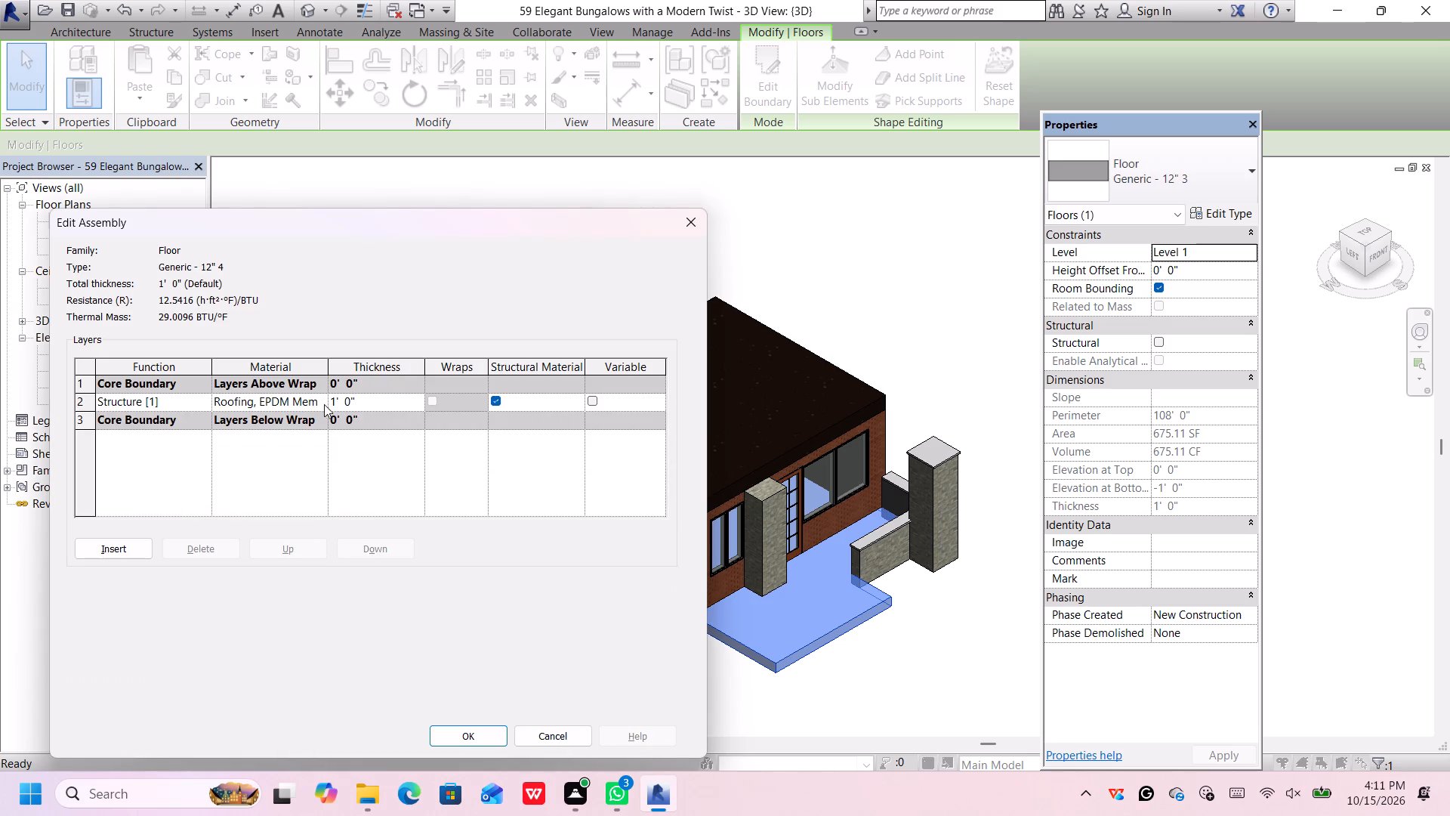
{"action": "left_click", "coordinate": [322, 403]}
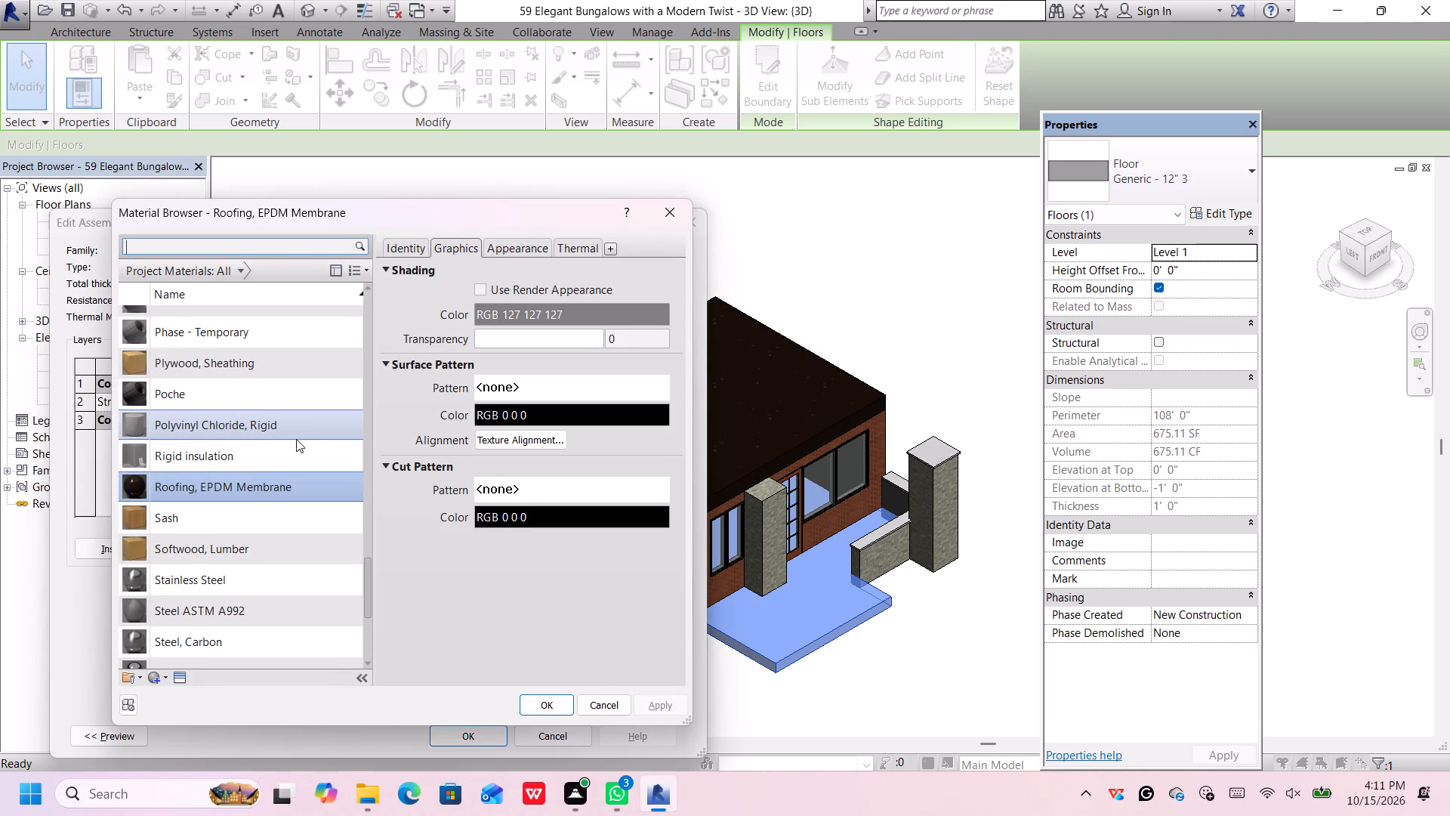
{"action": "left_click", "coordinate": [179, 685]}
{"action": "left_click", "coordinate": [180, 674]}
{"action": "scroll", "coordinate": [890, 506], "scroll_direction": "down", "scroll_amount": 2}
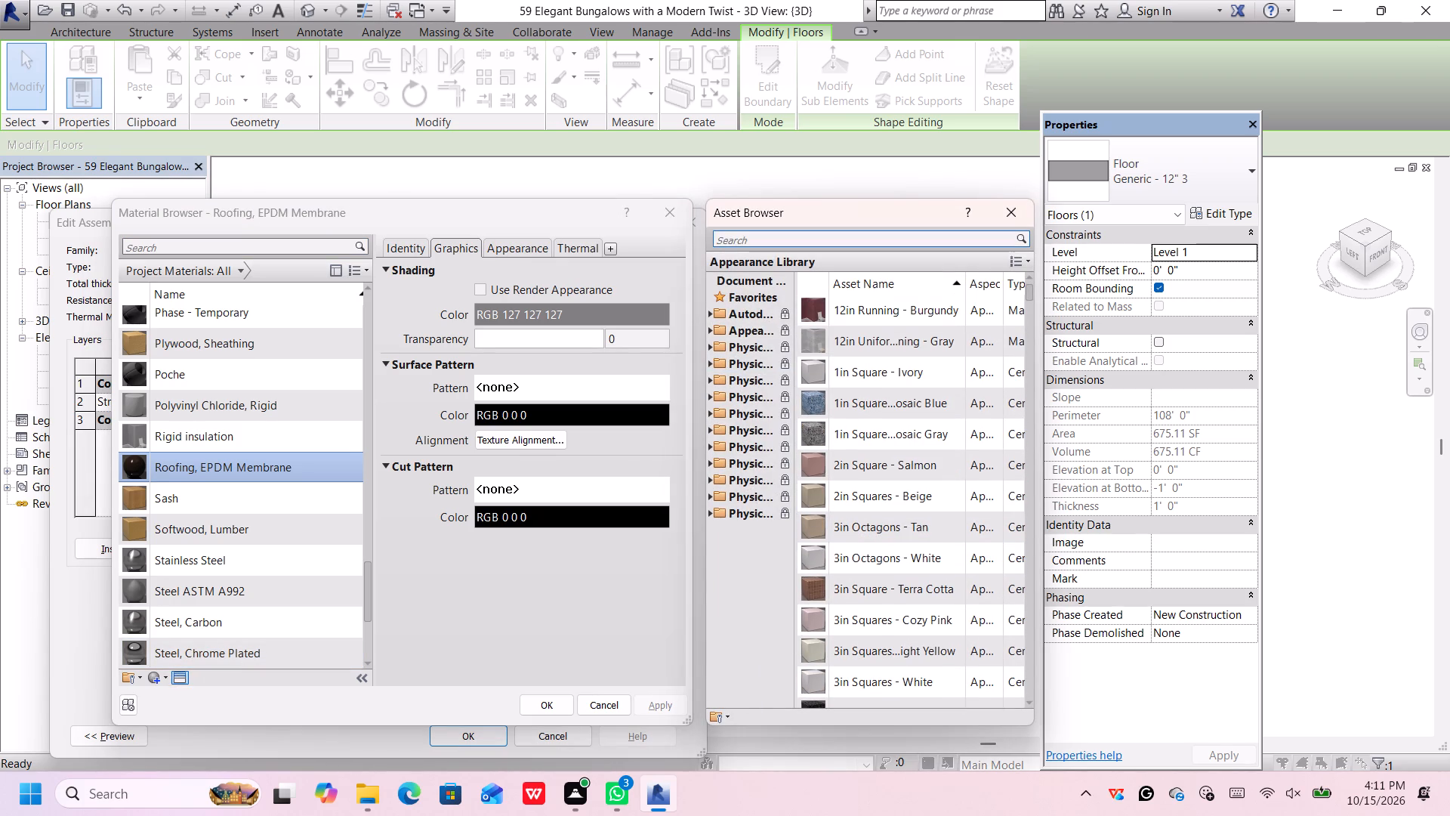
{"action": "left_click", "coordinate": [869, 236]}
{"action": "type", "text": "paint"}
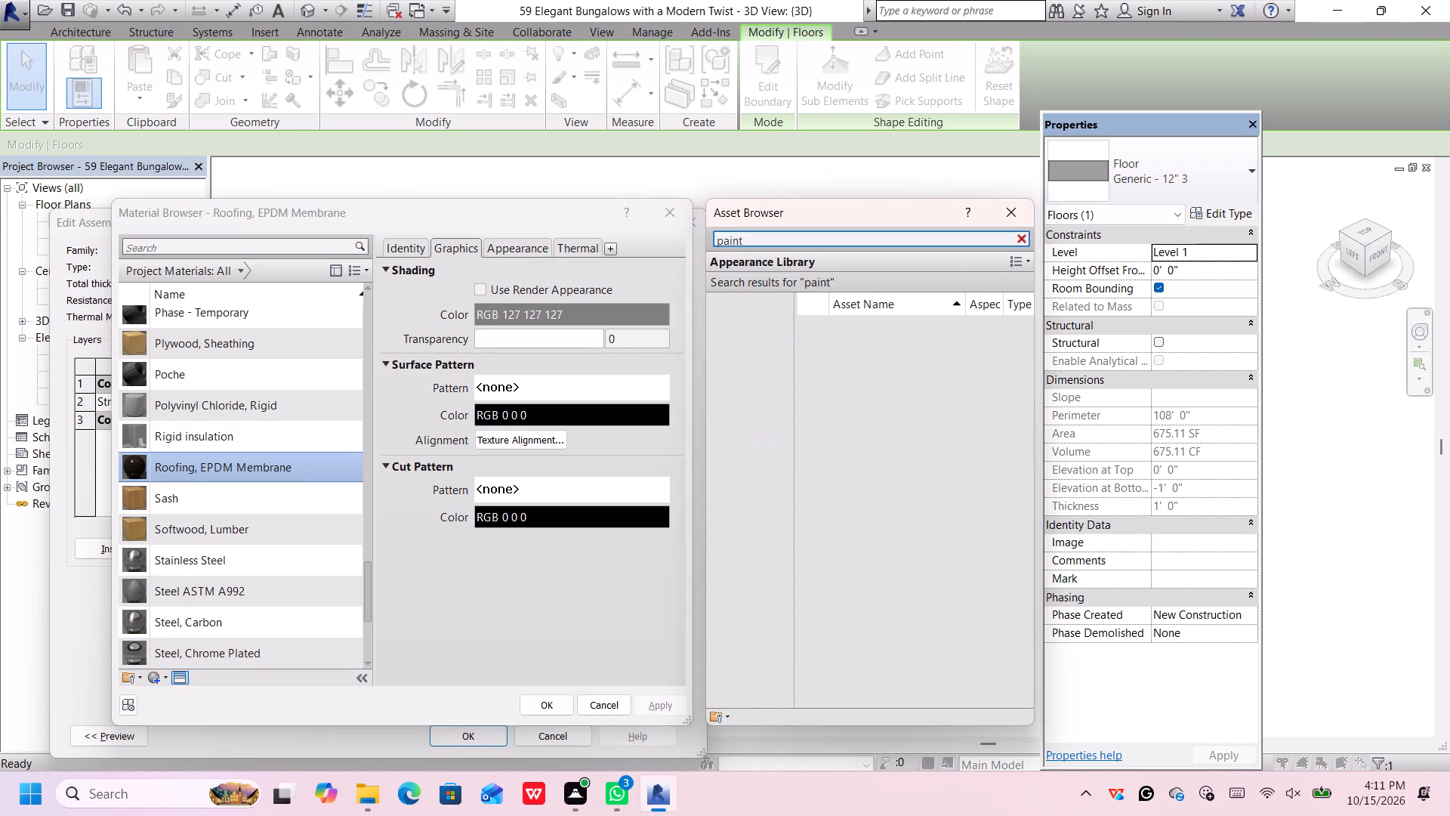
{"action": "key", "text": "Return"}
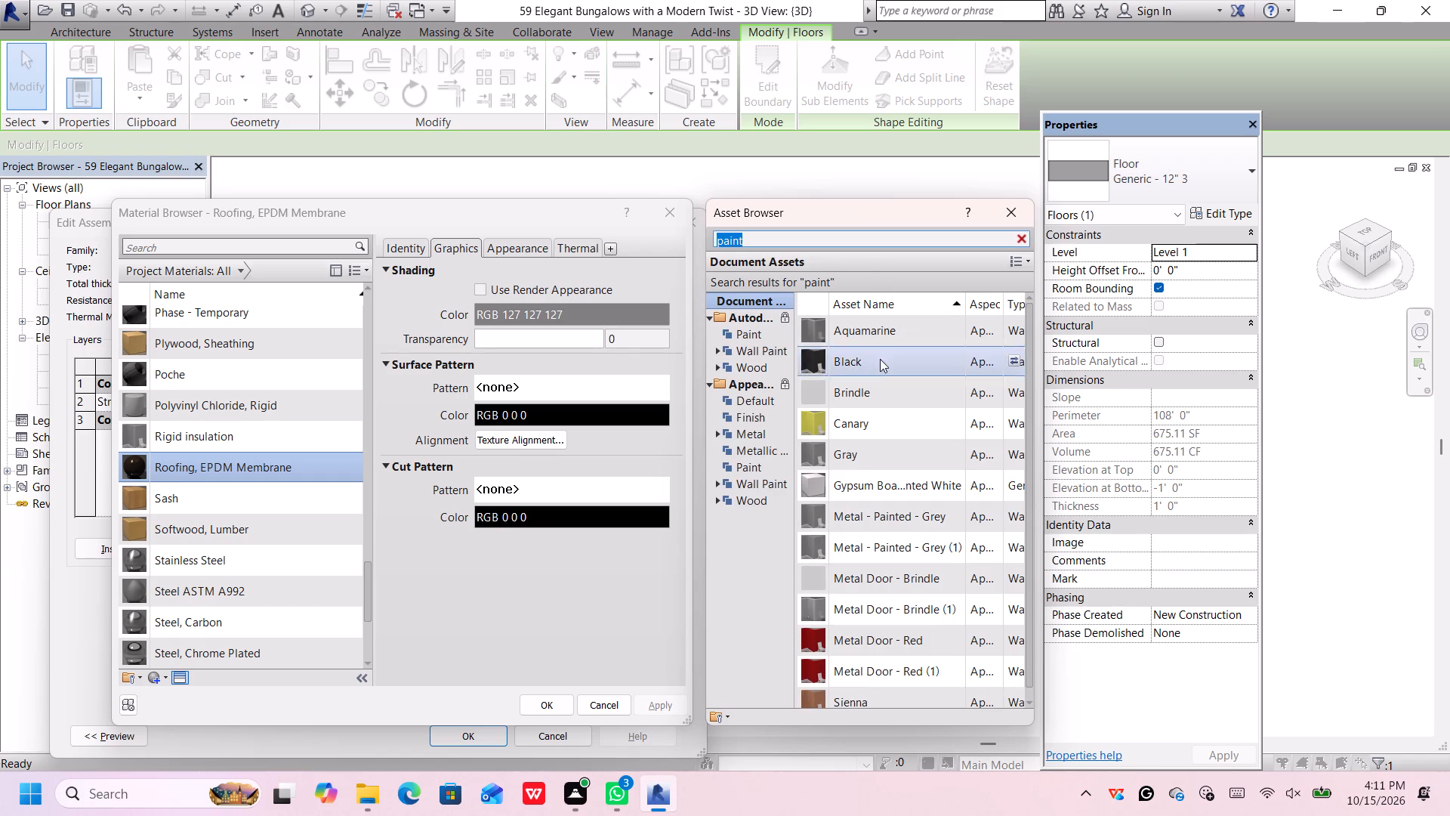
{"action": "double_click", "coordinate": [868, 457]}
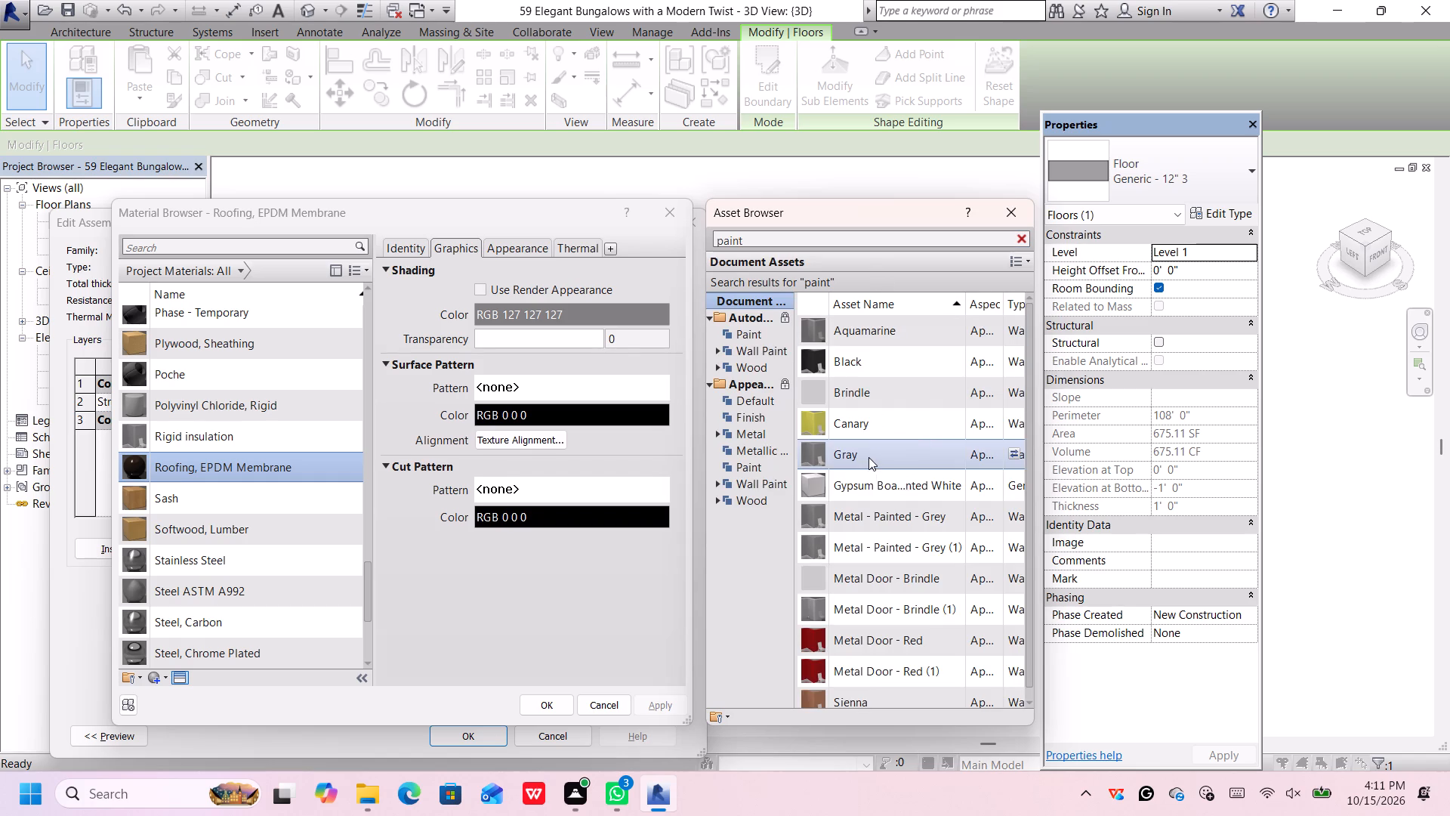
Change the Gray wall paint color to white, RGB 255 255 255, and accept the material and floor type changes.
{"action": "left_click", "coordinate": [671, 419]}
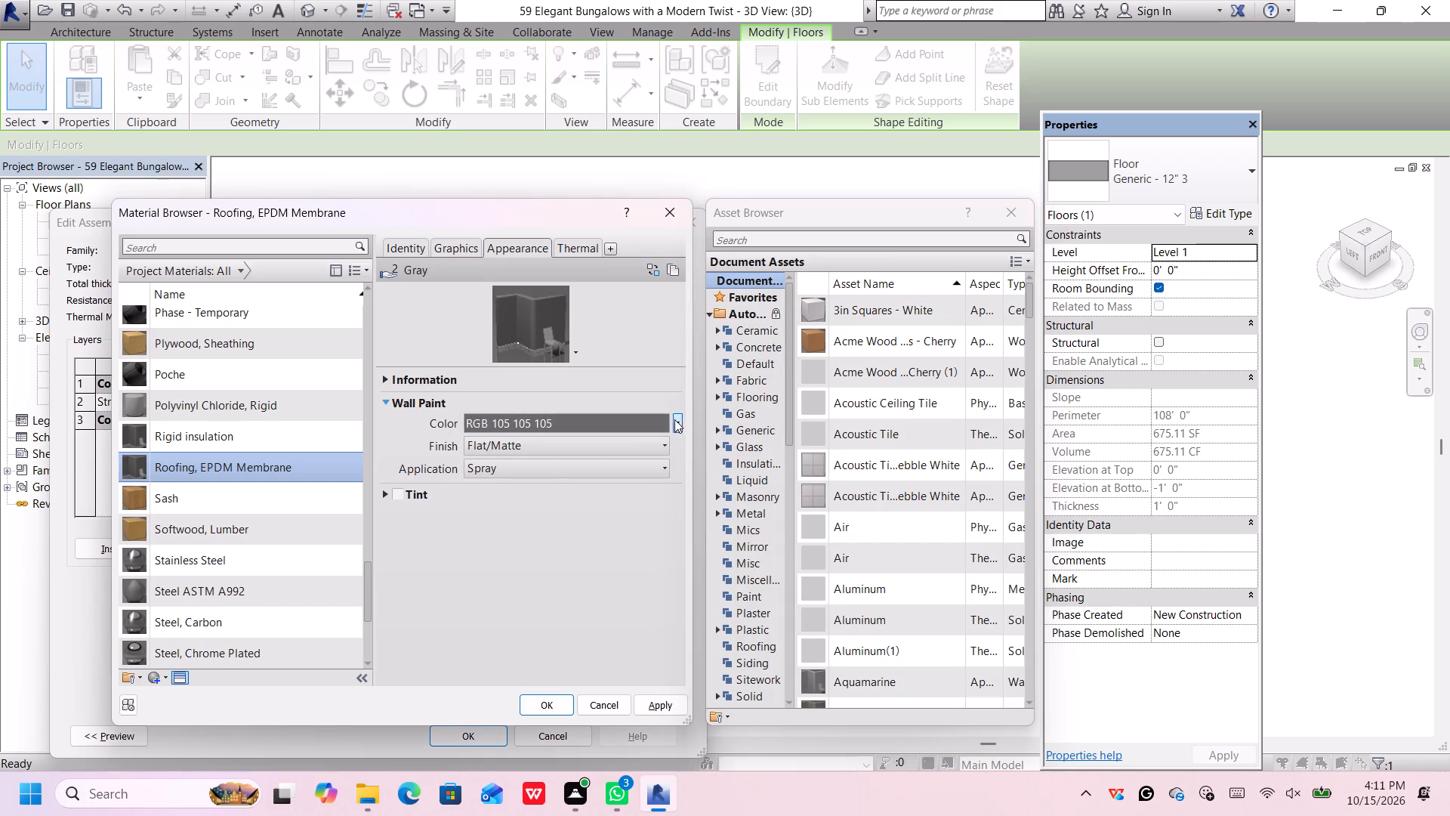
{"action": "left_click", "coordinate": [674, 422]}
{"action": "left_click", "coordinate": [621, 441]}
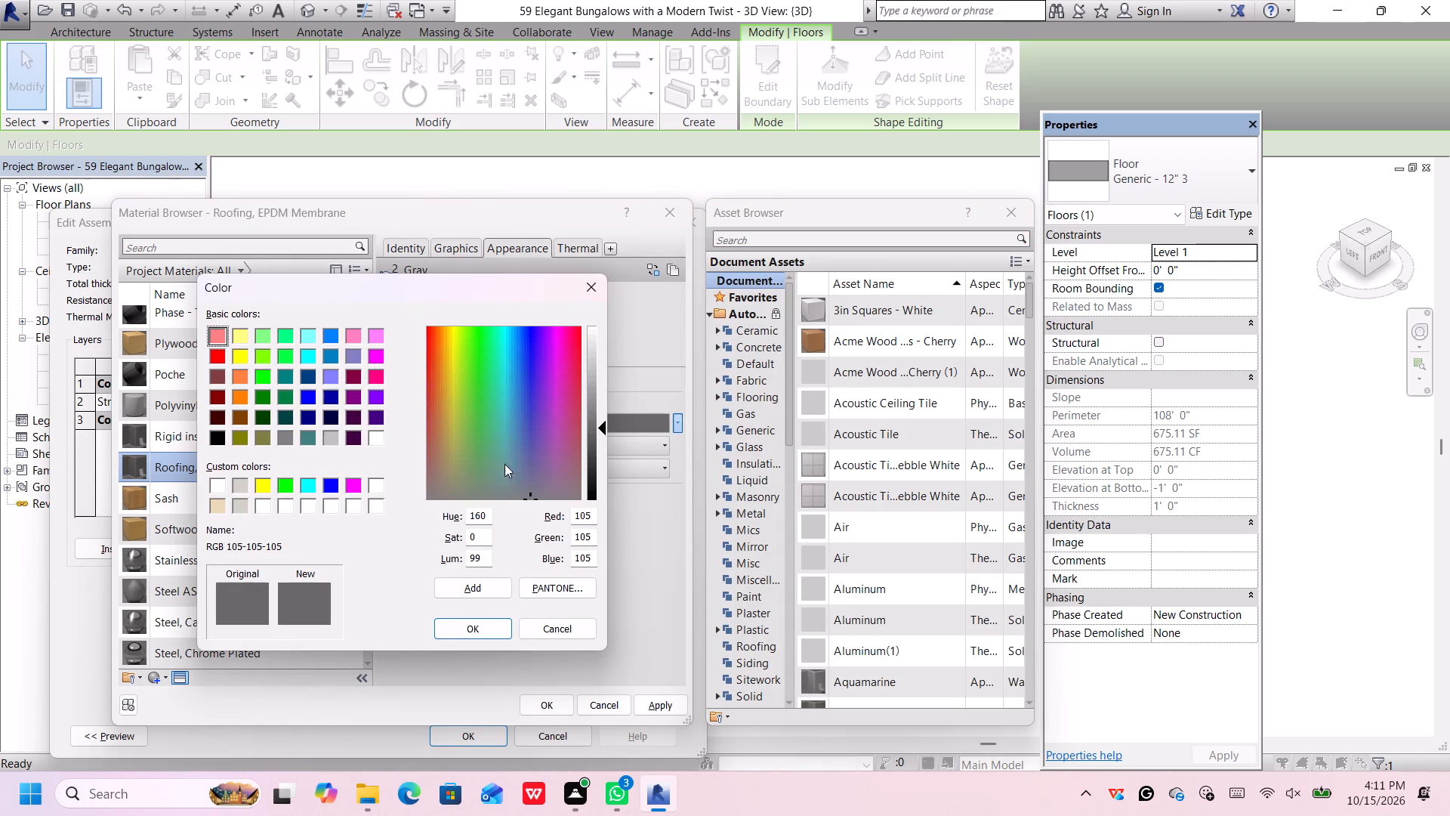
{"action": "left_click", "coordinate": [381, 437]}
{"action": "left_click", "coordinate": [455, 628]}
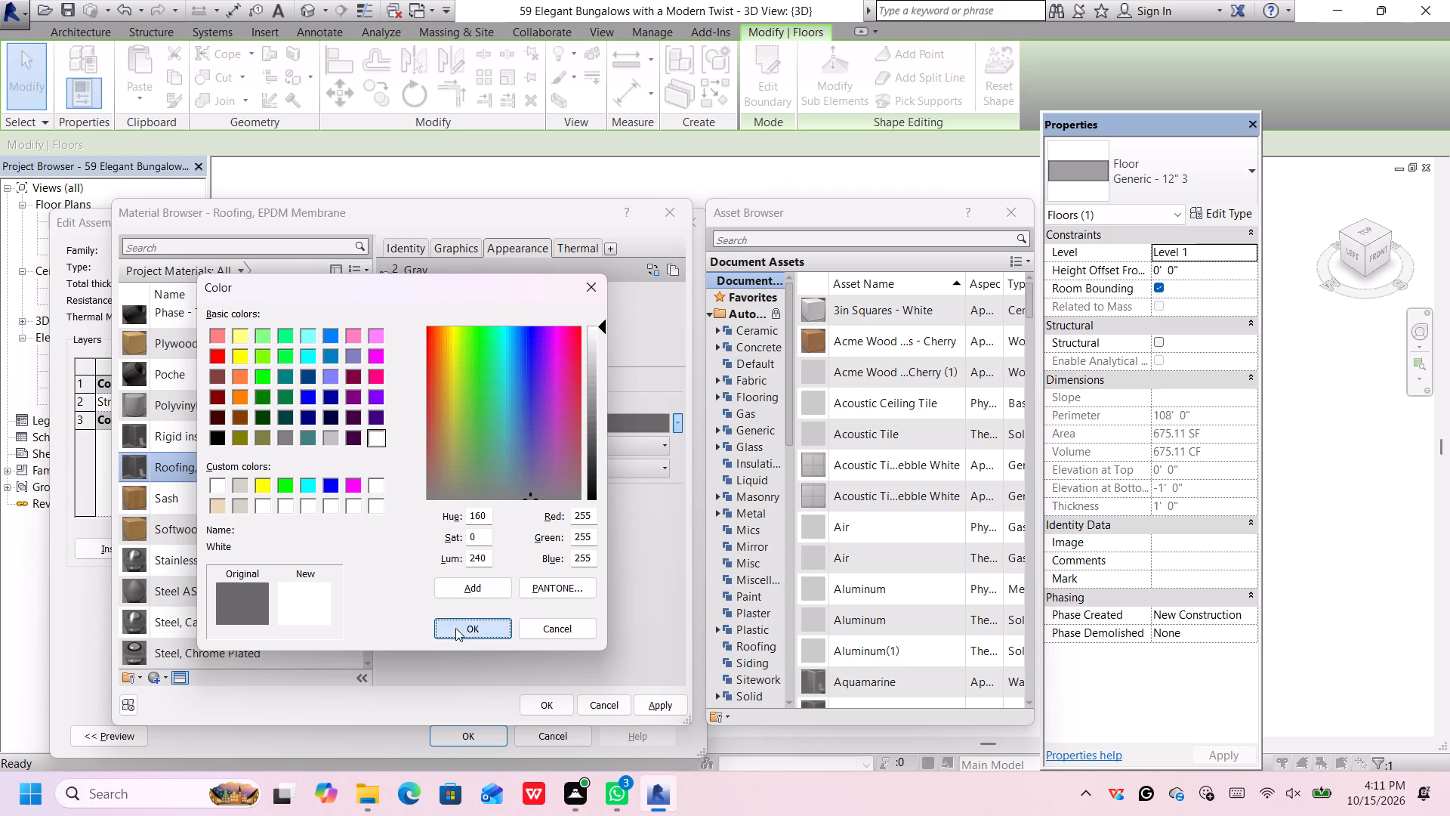
{"action": "left_click", "coordinate": [548, 706]}
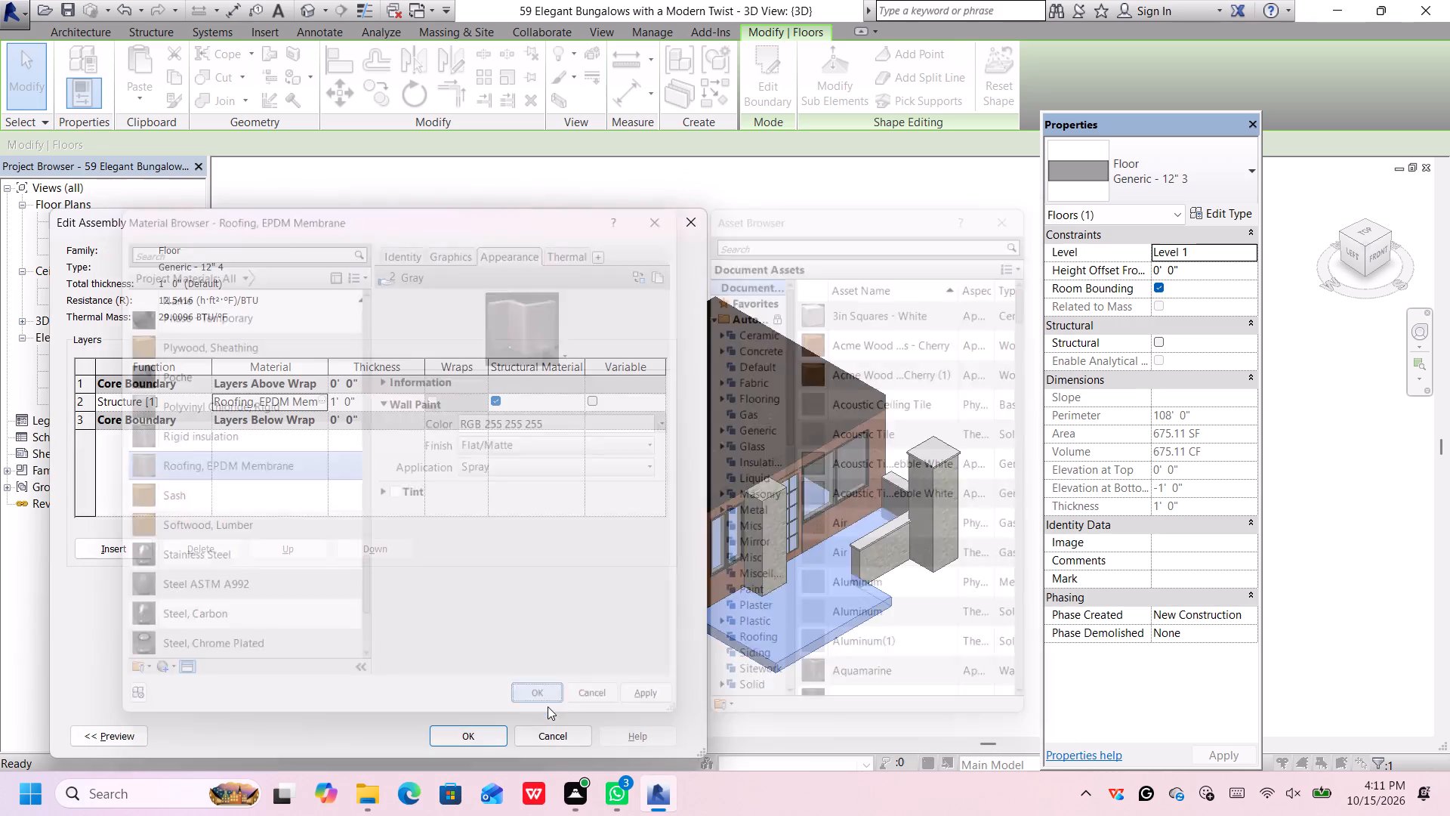
{"action": "left_click", "coordinate": [470, 735]}
{"action": "left_click", "coordinate": [473, 736]}
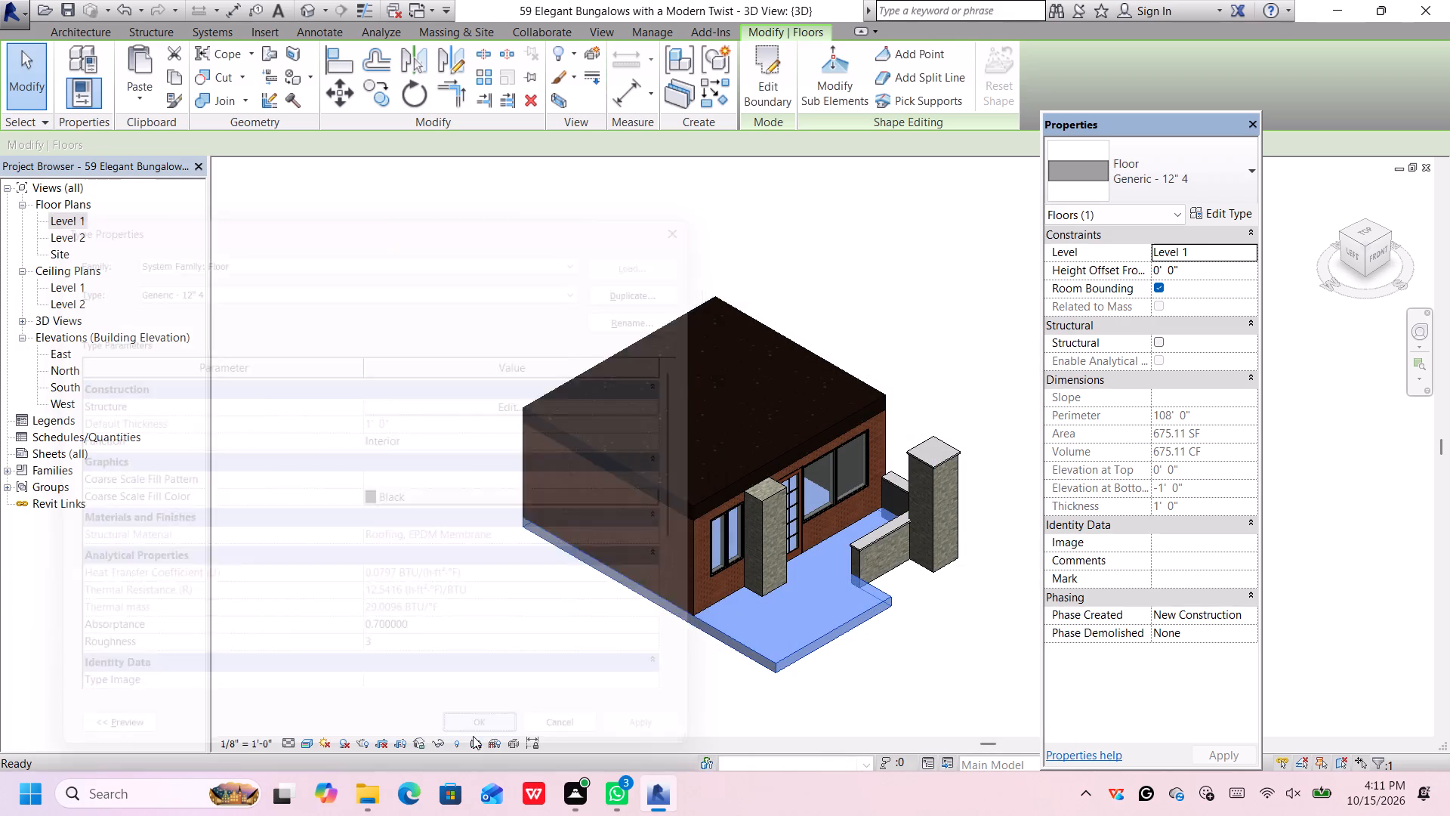
Duplicate the flat roof's Generic - 18" type under the suggested name Generic - 18" 2.
{"action": "middle_click_drag", "start_coordinate": [911, 648], "coordinate": [872, 647]}
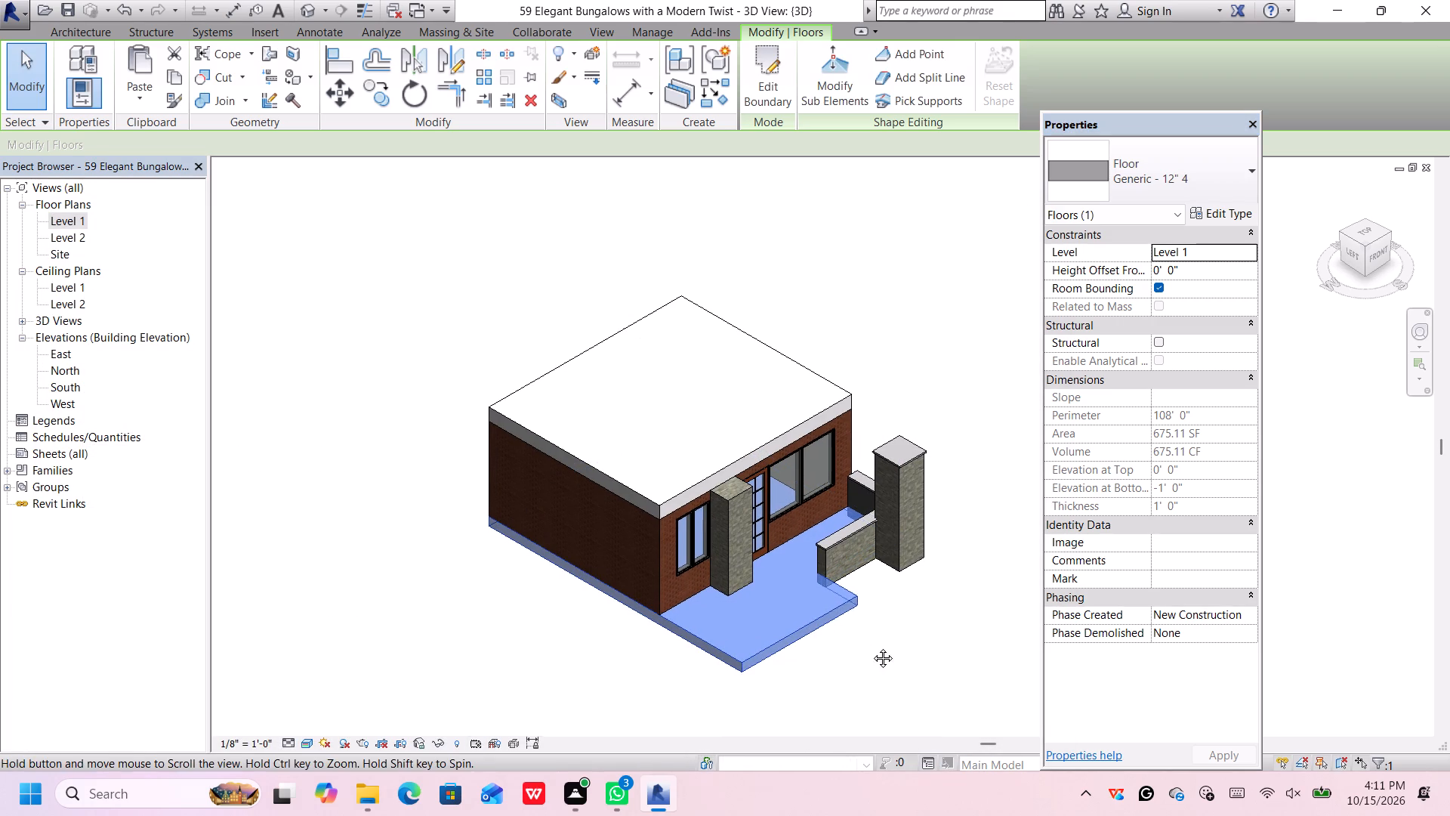
{"action": "middle_click_drag", "start_coordinate": [872, 647], "coordinate": [863, 647]}
{"action": "left_click", "coordinate": [918, 604]}
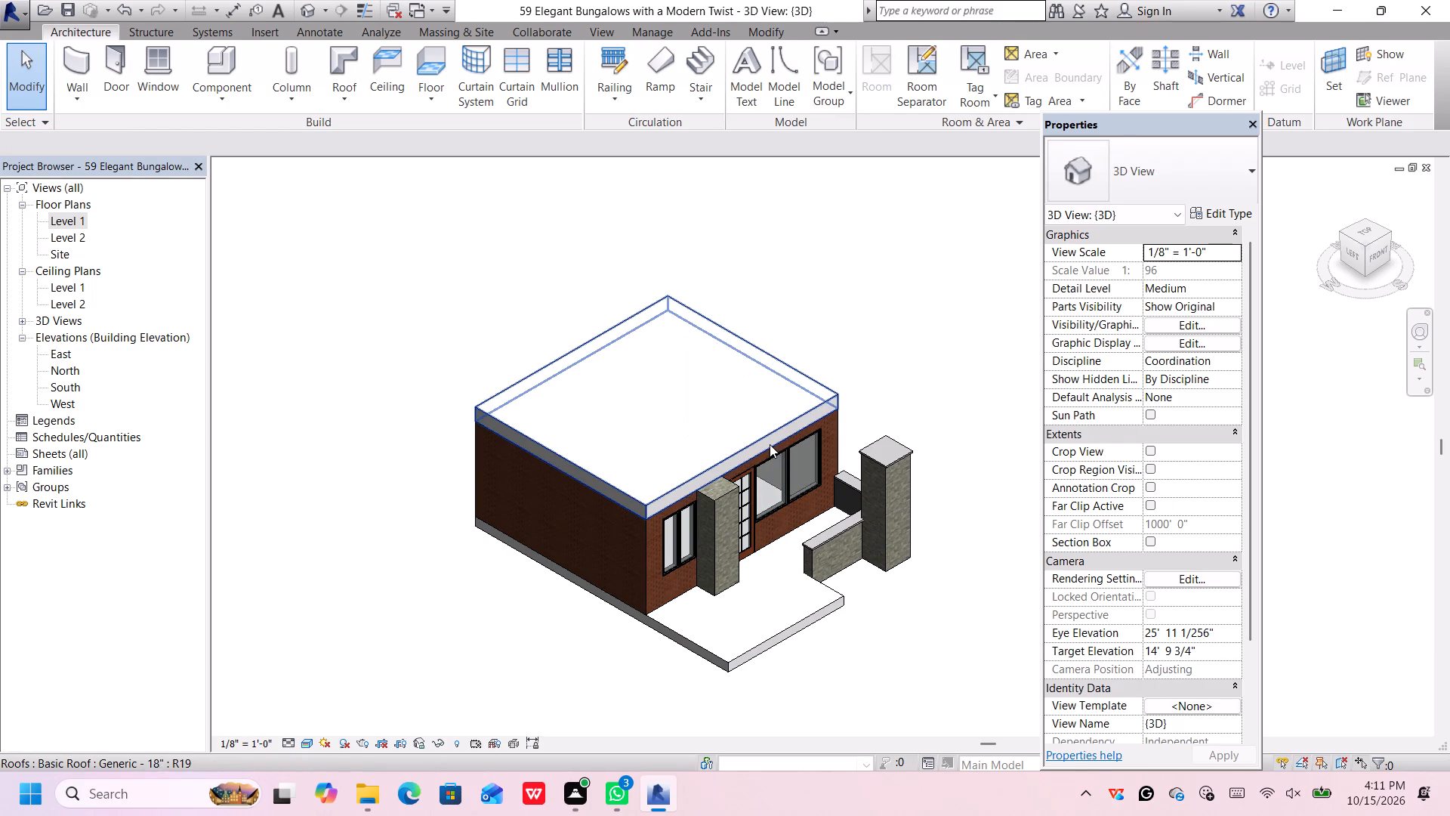
{"action": "left_click", "coordinate": [769, 443]}
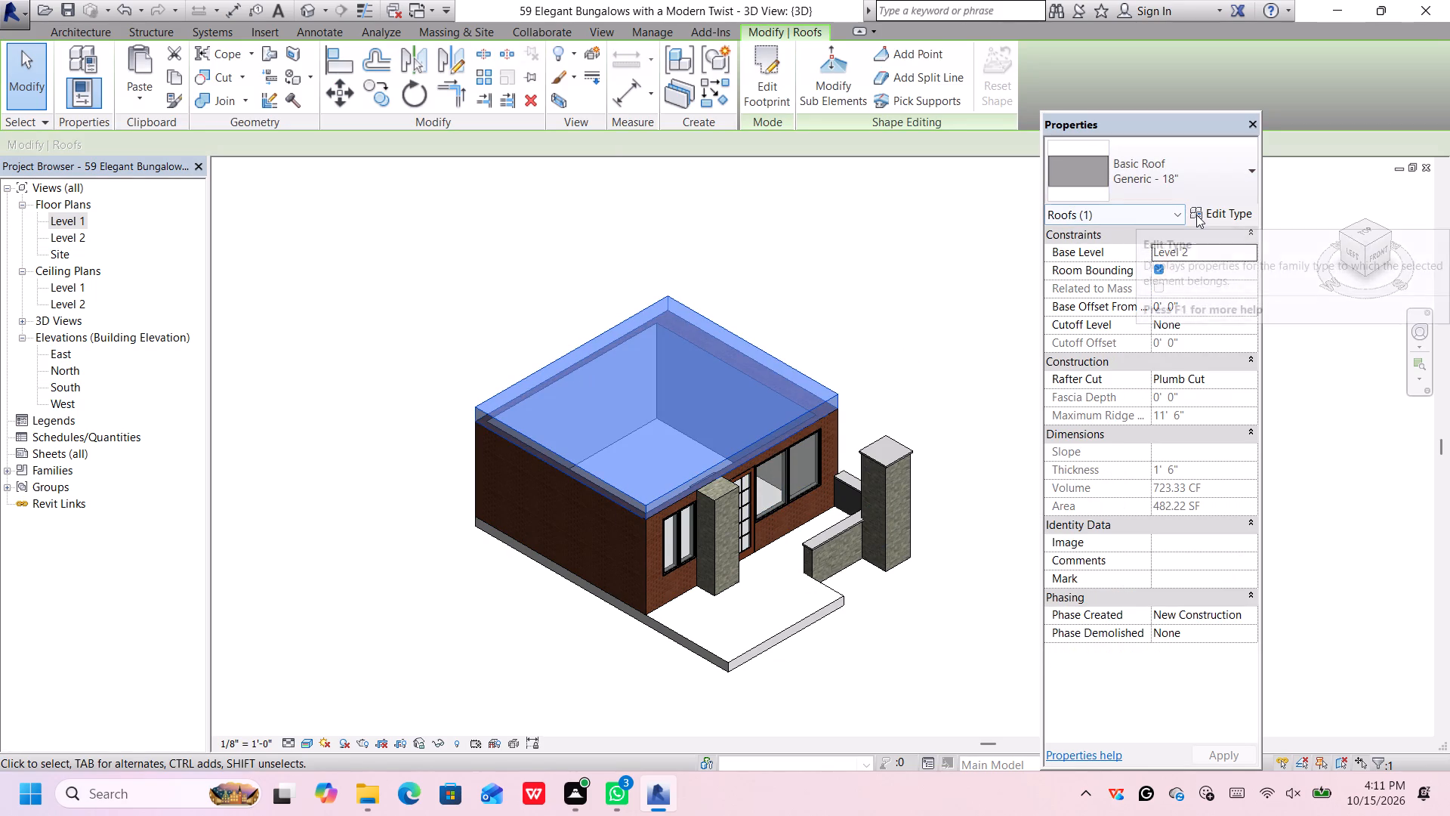
{"action": "left_click", "coordinate": [1198, 215]}
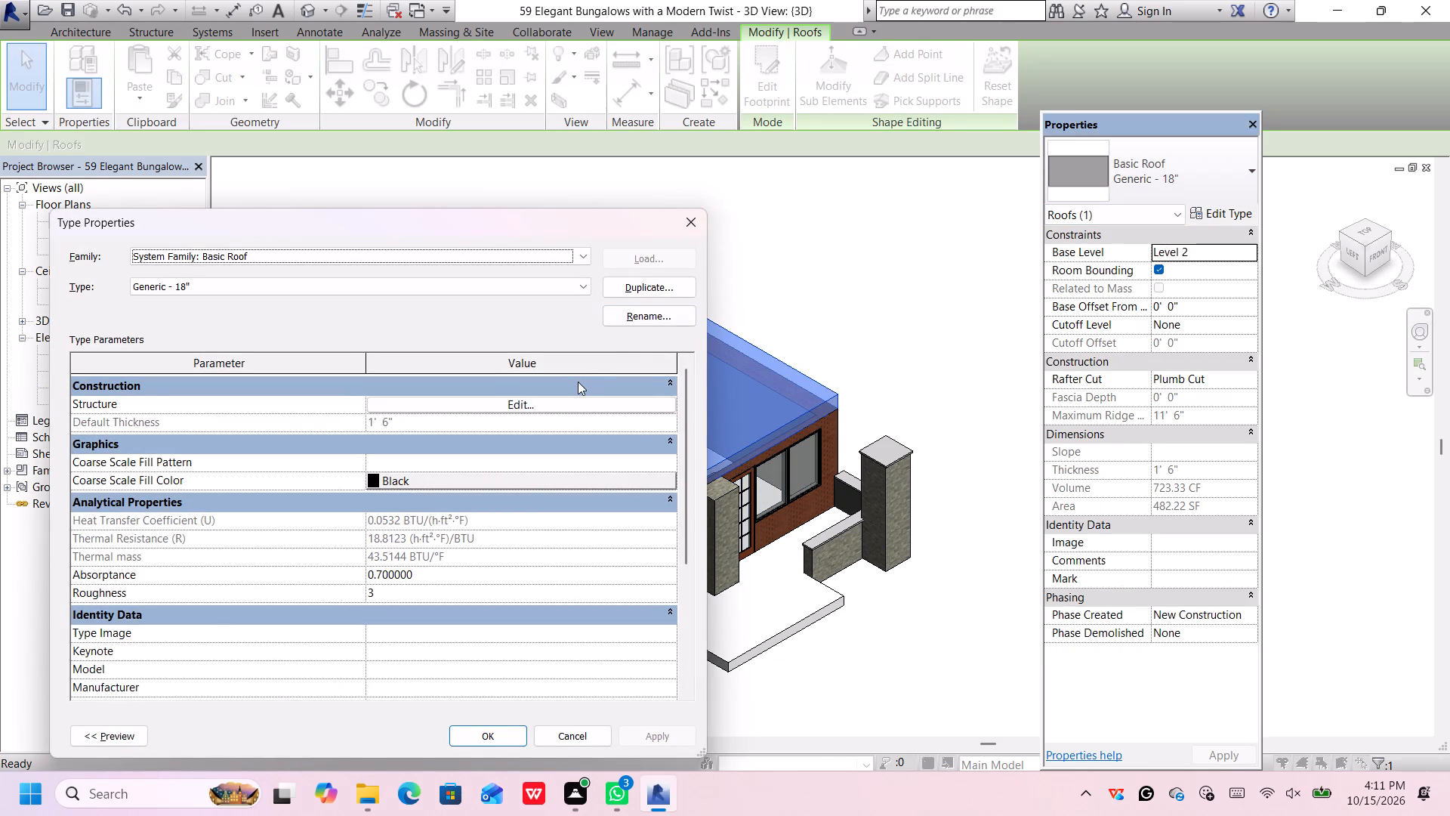
{"action": "left_click", "coordinate": [662, 289]}
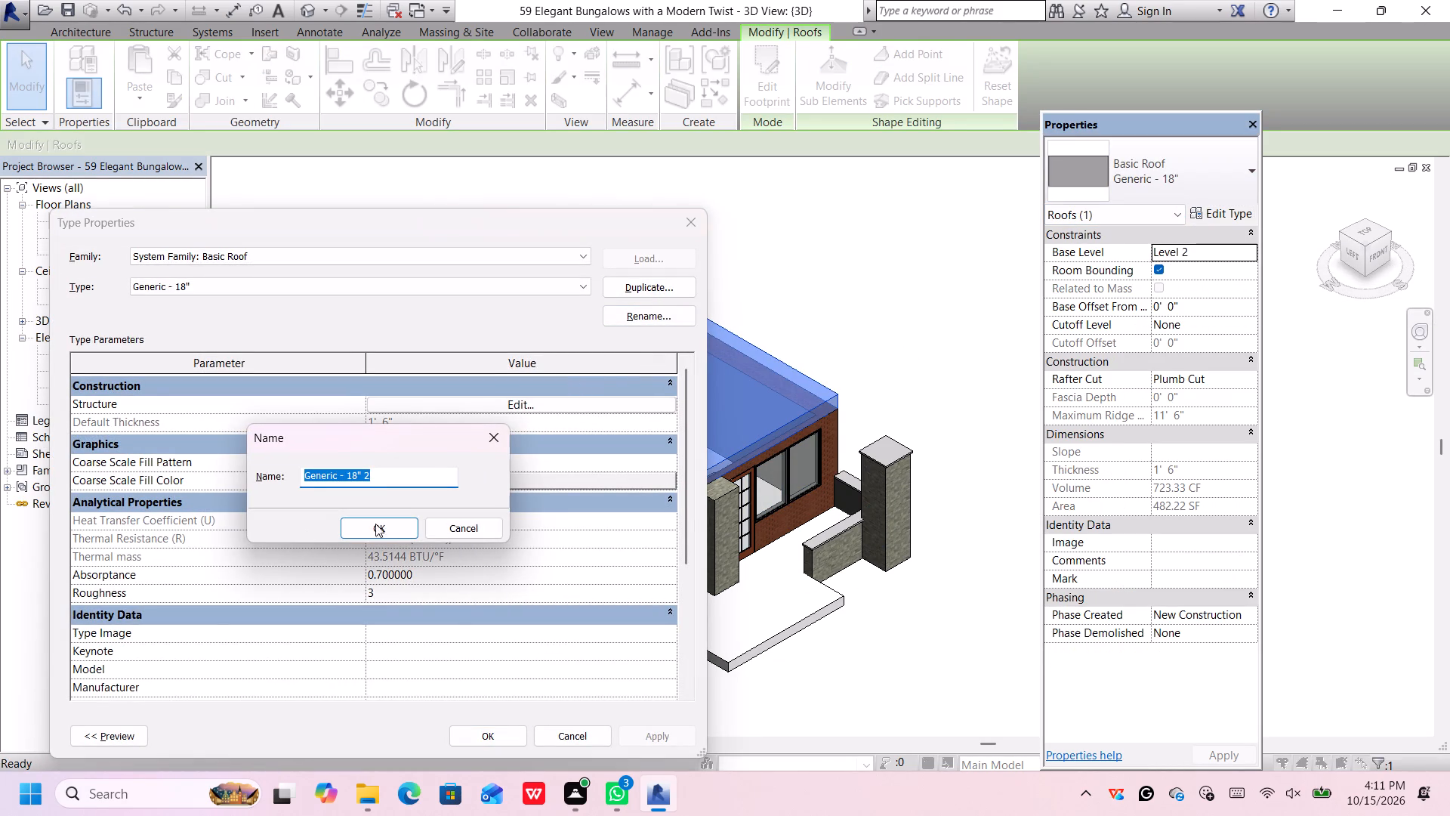
{"action": "left_click", "coordinate": [390, 524]}
Open the new roof type's structure layer material and choose Stainless Steel from the project materials.
{"action": "left_click", "coordinate": [480, 405]}
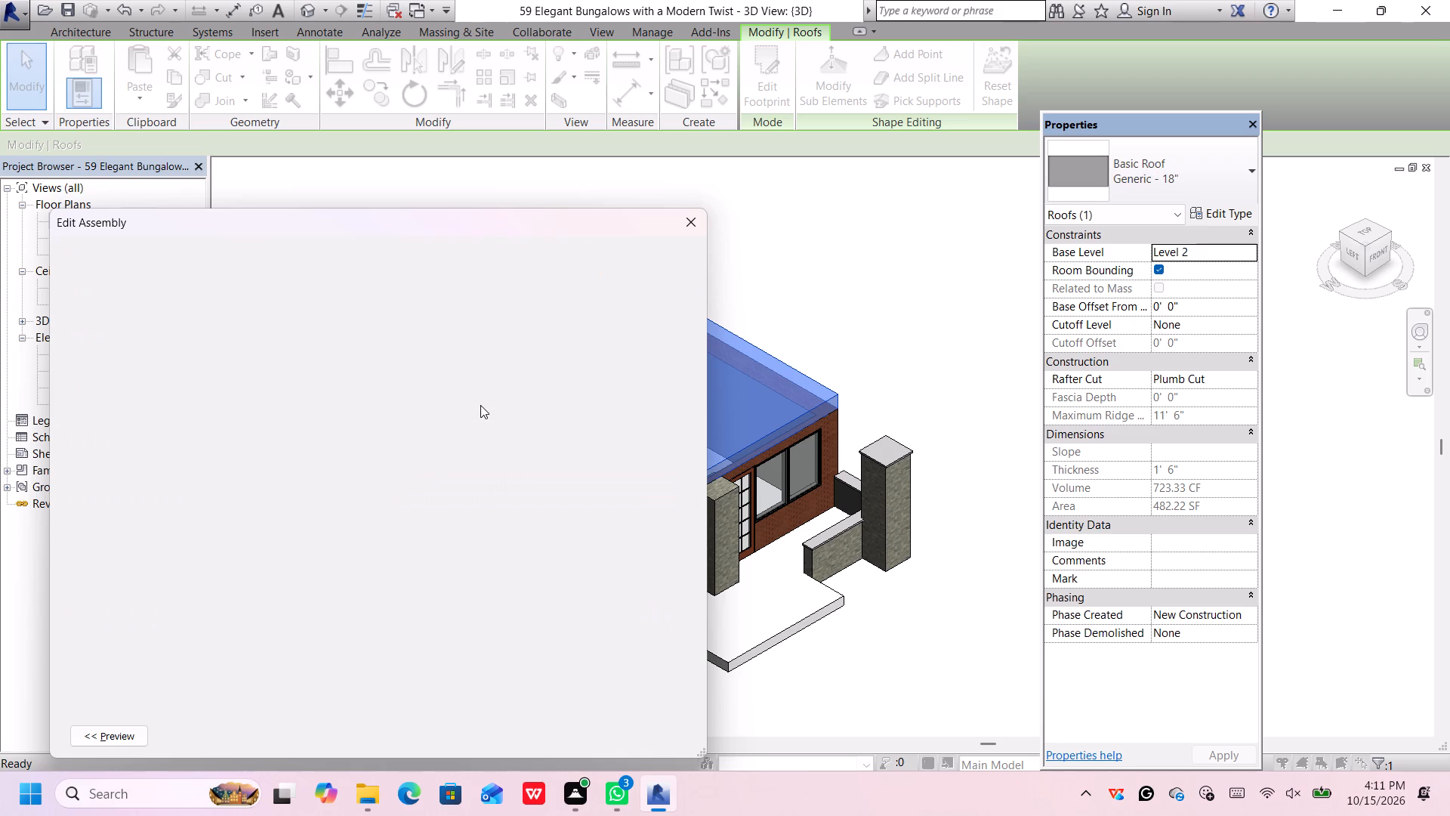
{"action": "left_click", "coordinate": [362, 400]}
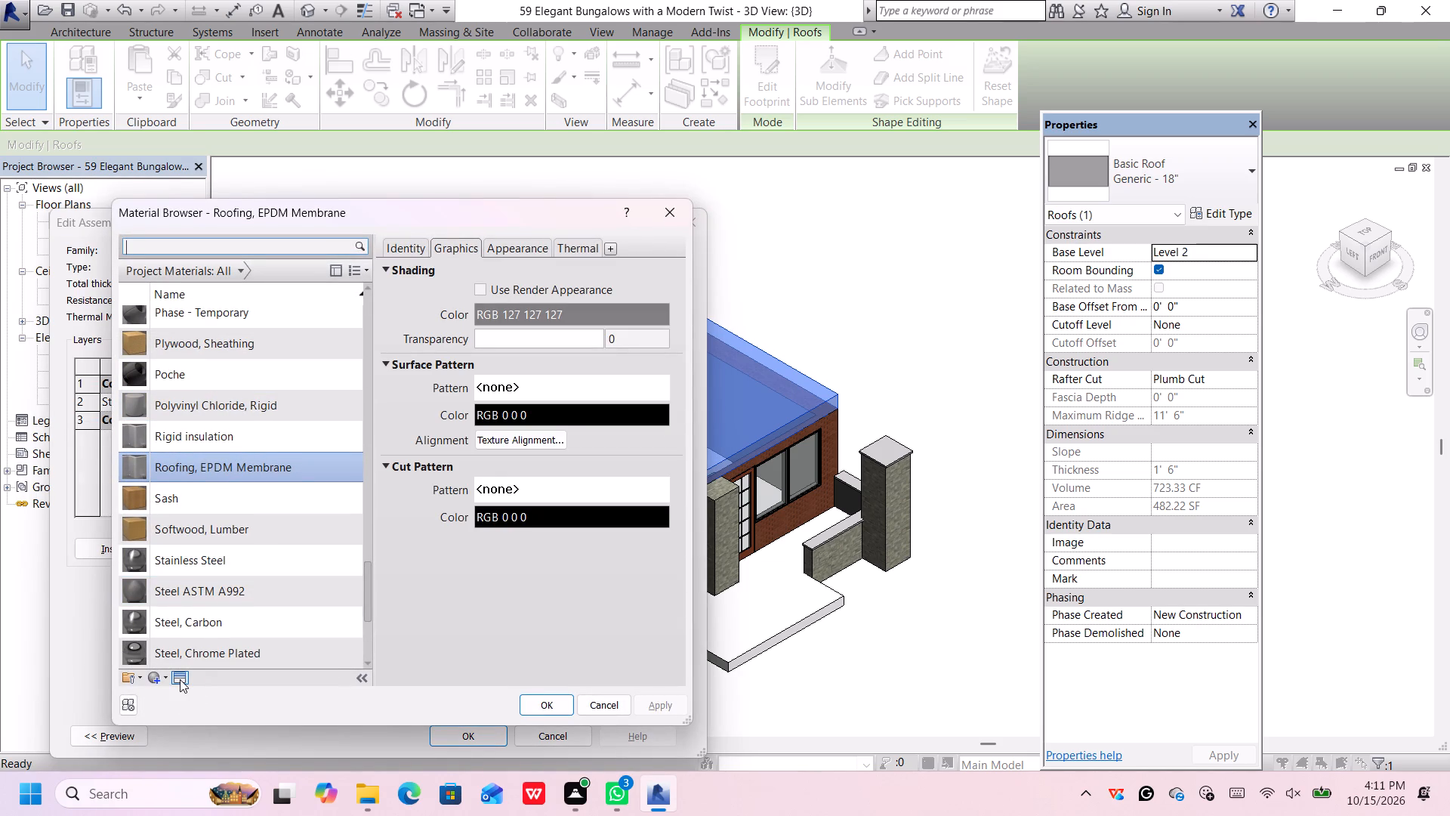
{"action": "left_click", "coordinate": [180, 679]}
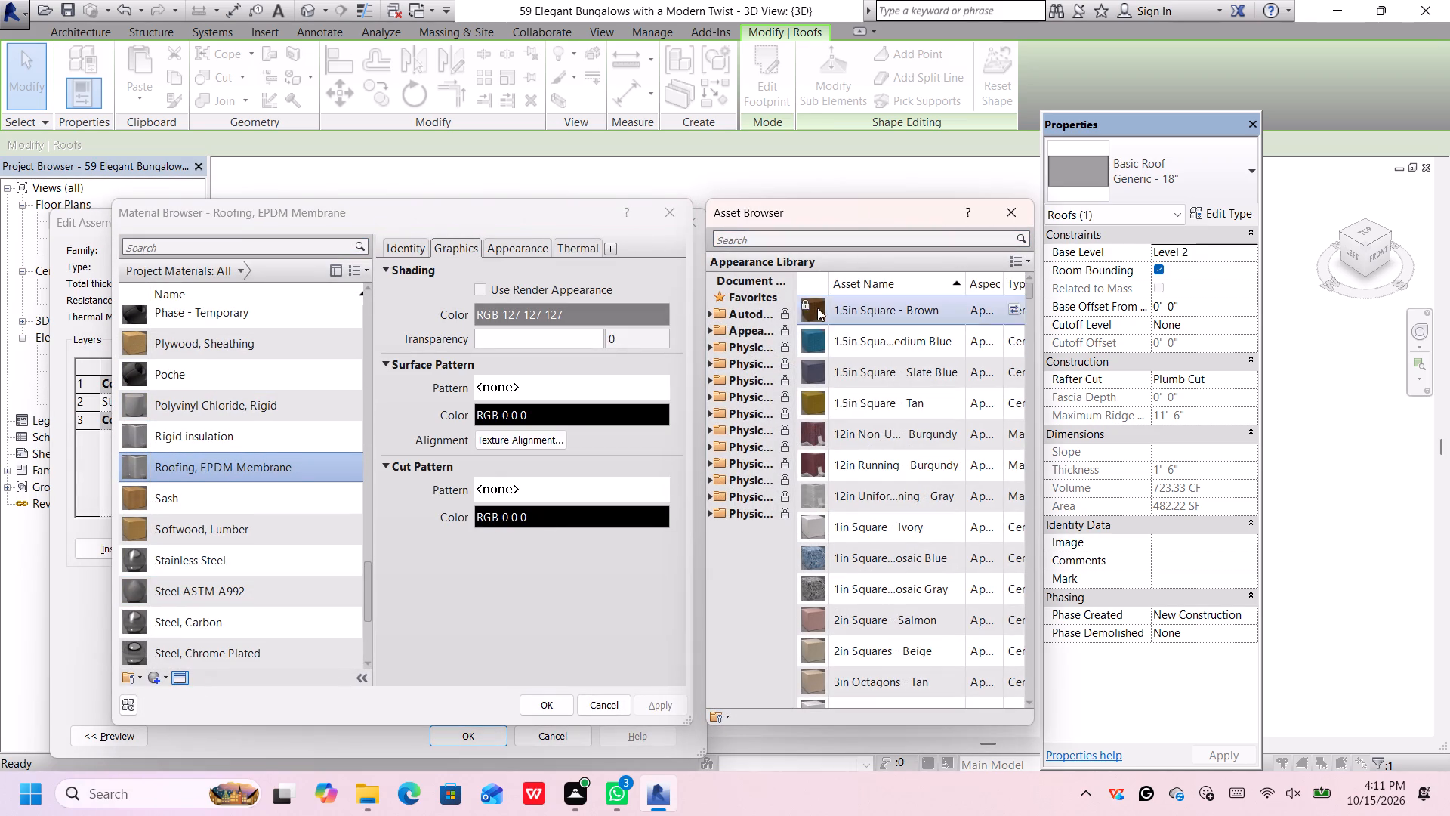
{"action": "left_click", "coordinate": [708, 314]}
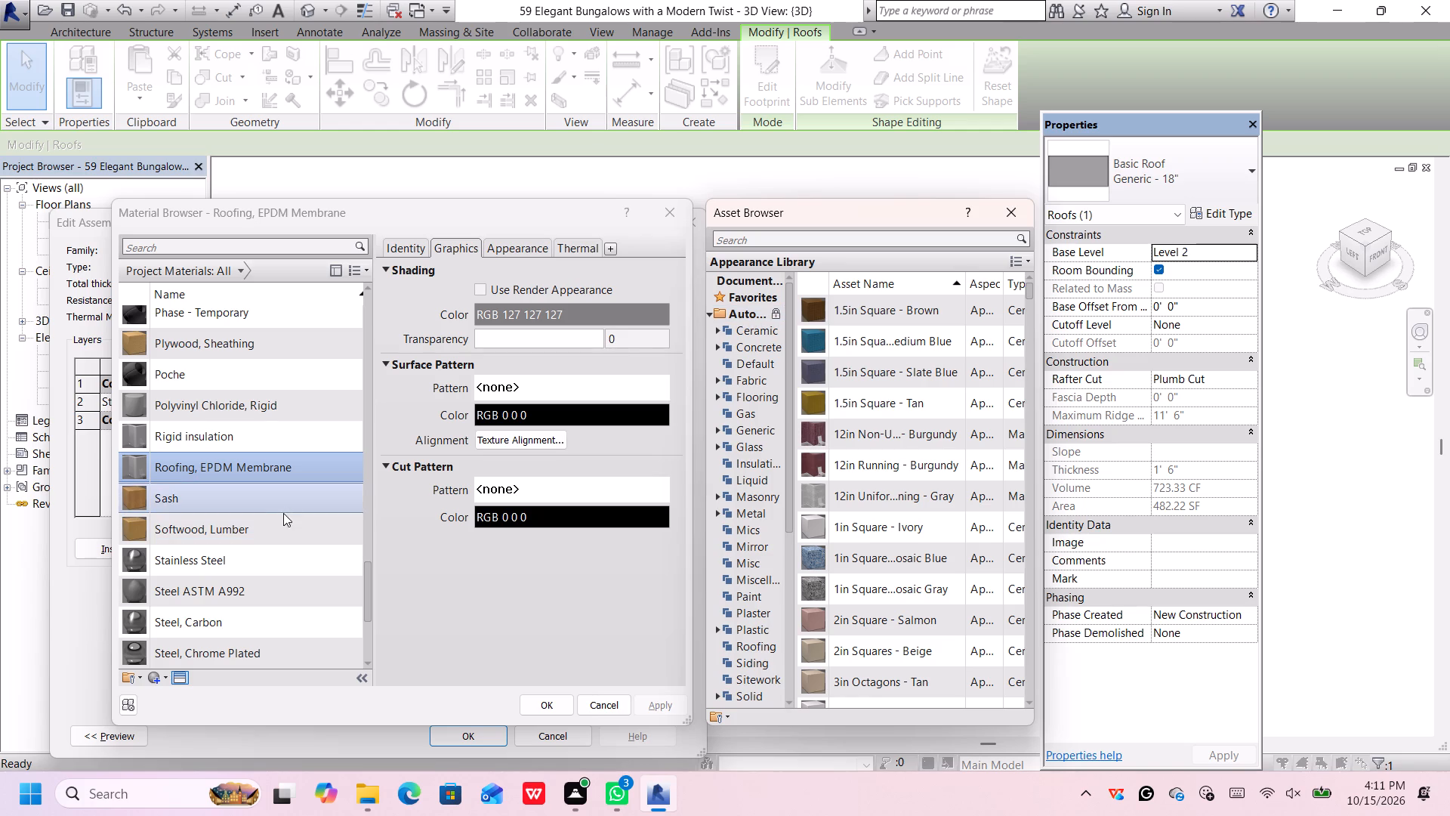
{"action": "left_click", "coordinate": [295, 567]}
{"action": "left_click", "coordinate": [297, 567]}
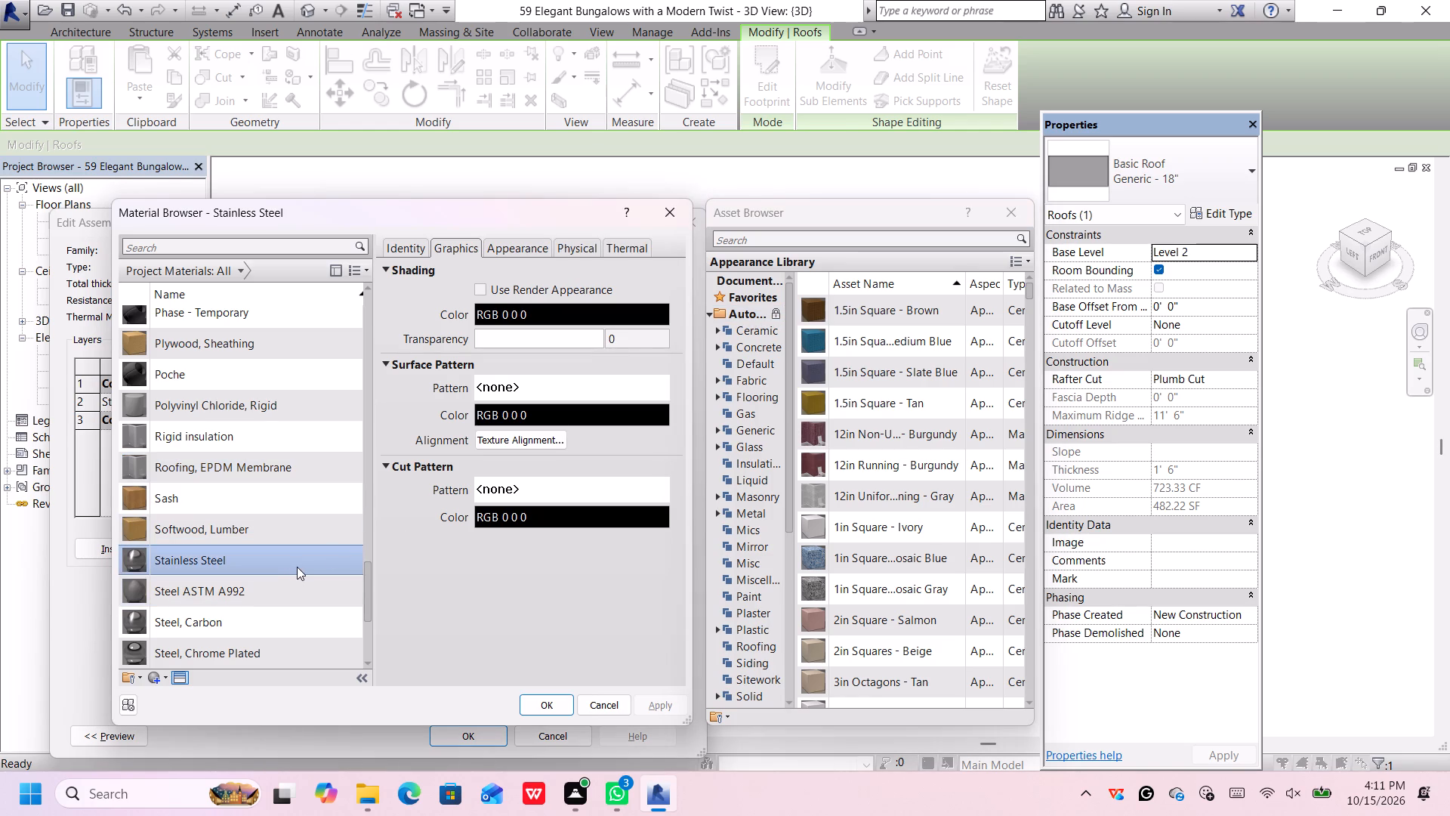
Look through the Autodesk physical Metal assets for a dark finish such as Bronze - Patina.
{"action": "left_click", "coordinate": [746, 240]}
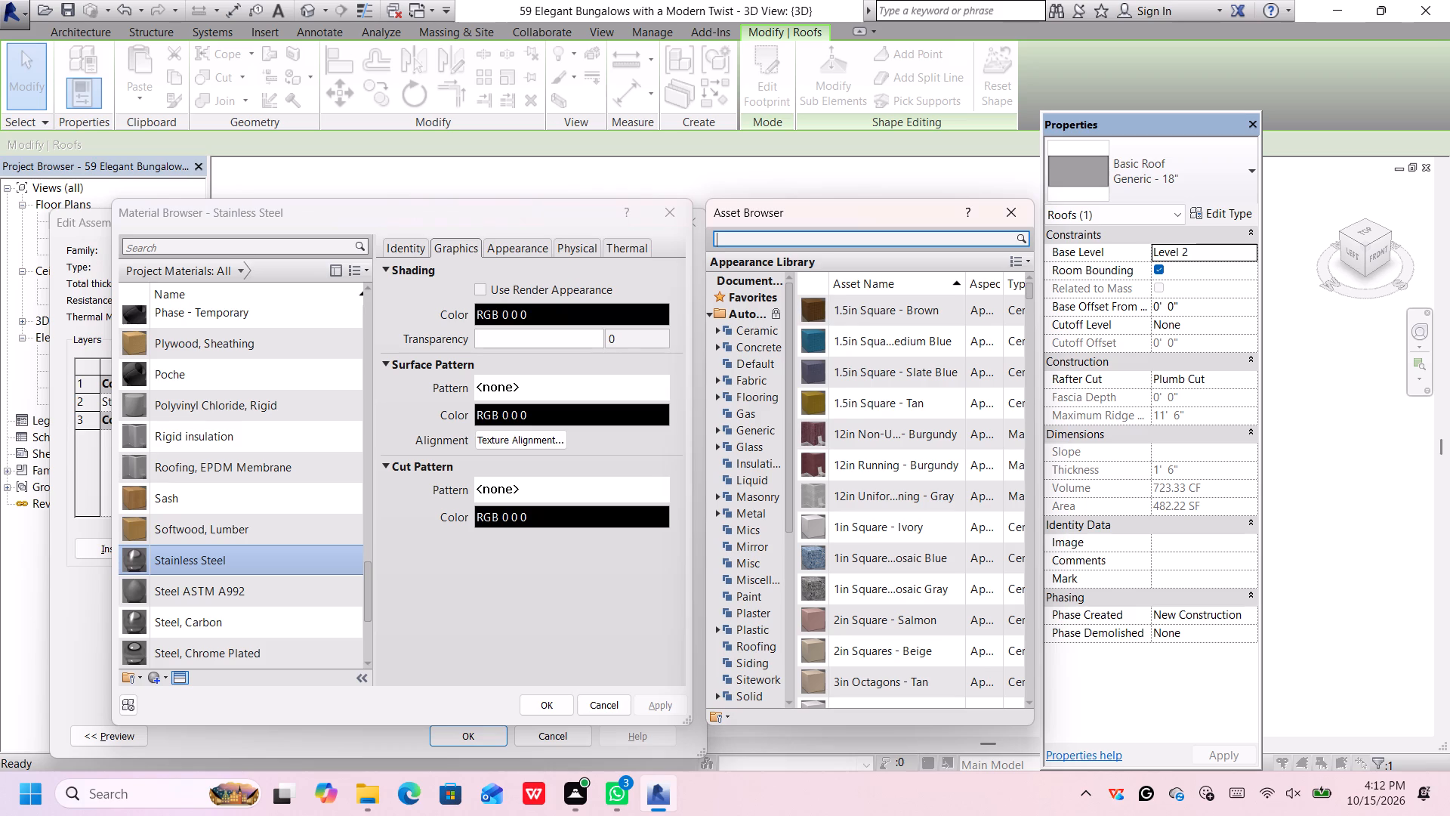
{"action": "key", "text": "p"}
{"action": "key", "text": "a"}
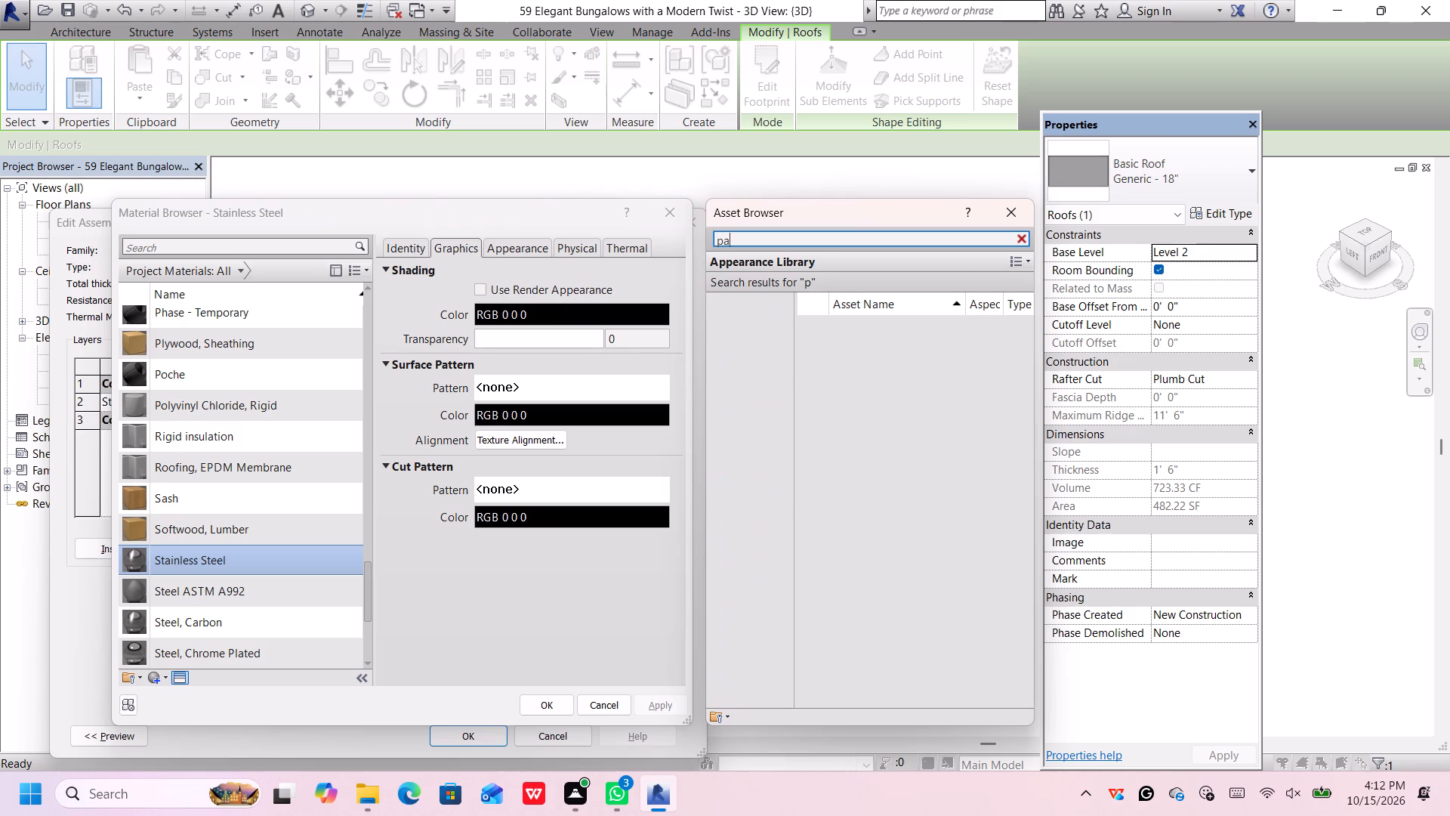
{"action": "key", "text": "BackSpace"}
{"action": "key", "text": "BackSpace"}
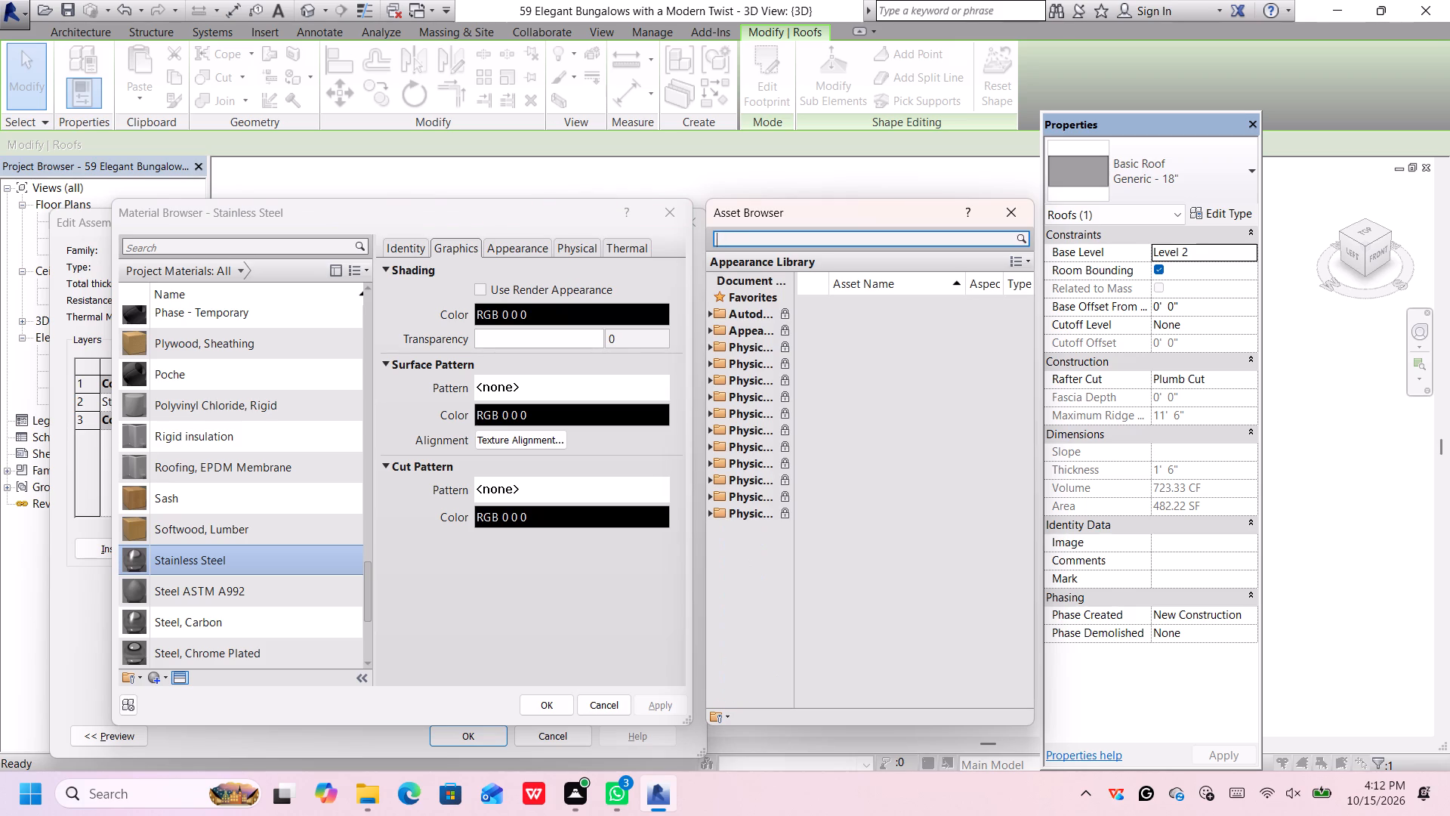
{"action": "left_click", "coordinate": [708, 314]}
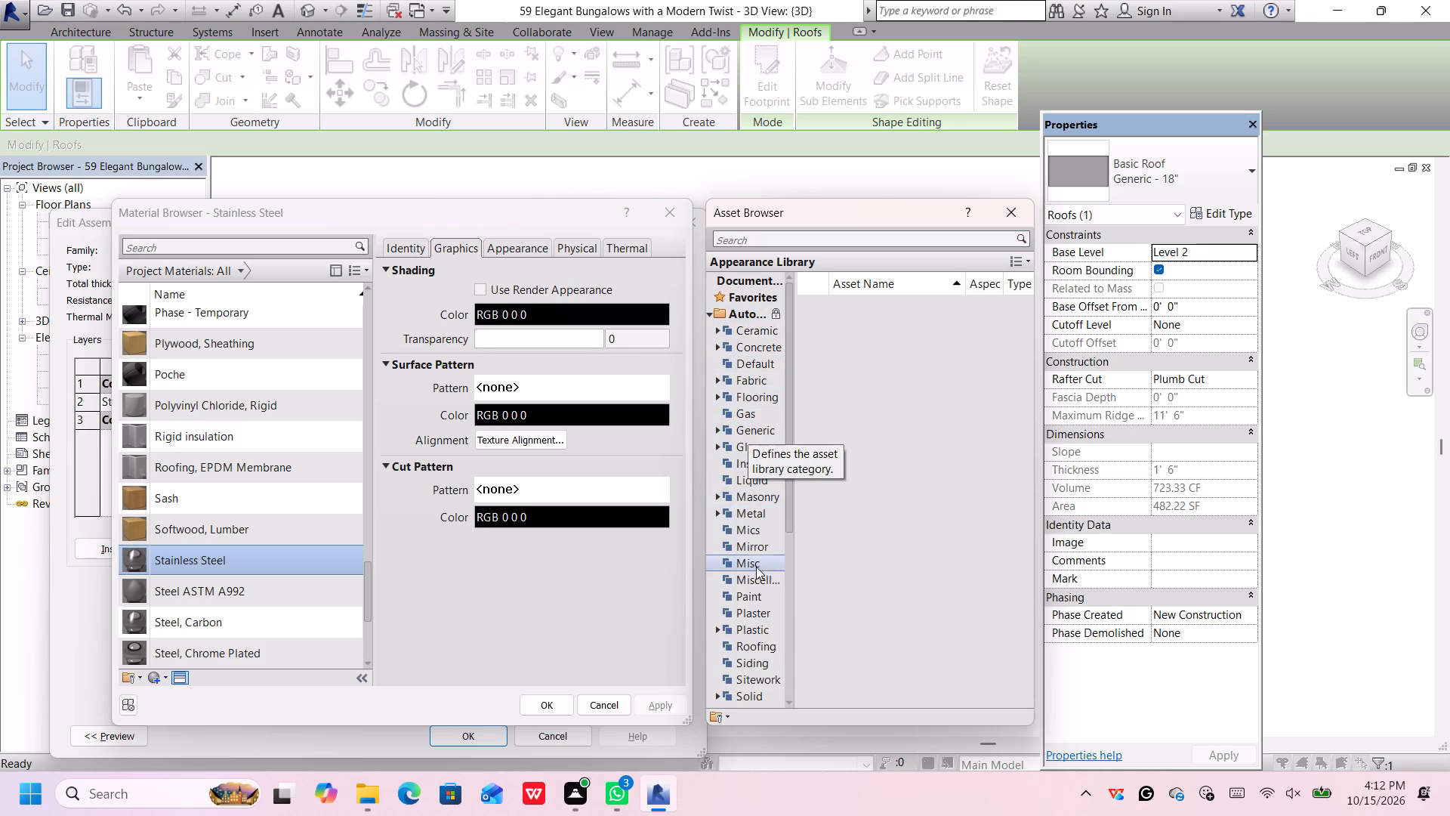
{"action": "left_click", "coordinate": [767, 515]}
{"action": "scroll", "coordinate": [866, 459], "scroll_direction": "down", "scroll_amount": 4}
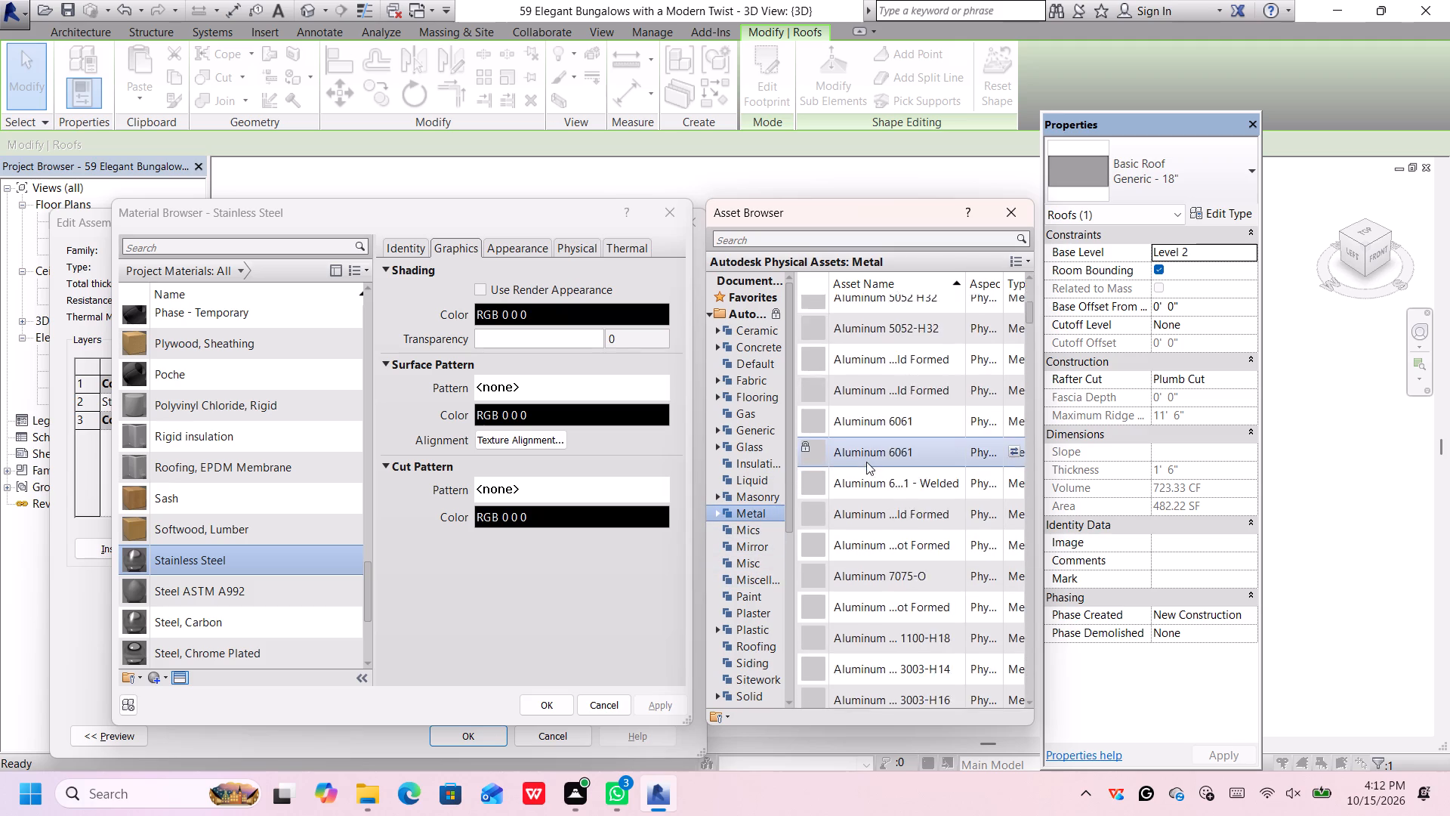
{"action": "scroll", "coordinate": [866, 462], "scroll_direction": "down", "scroll_amount": 12}
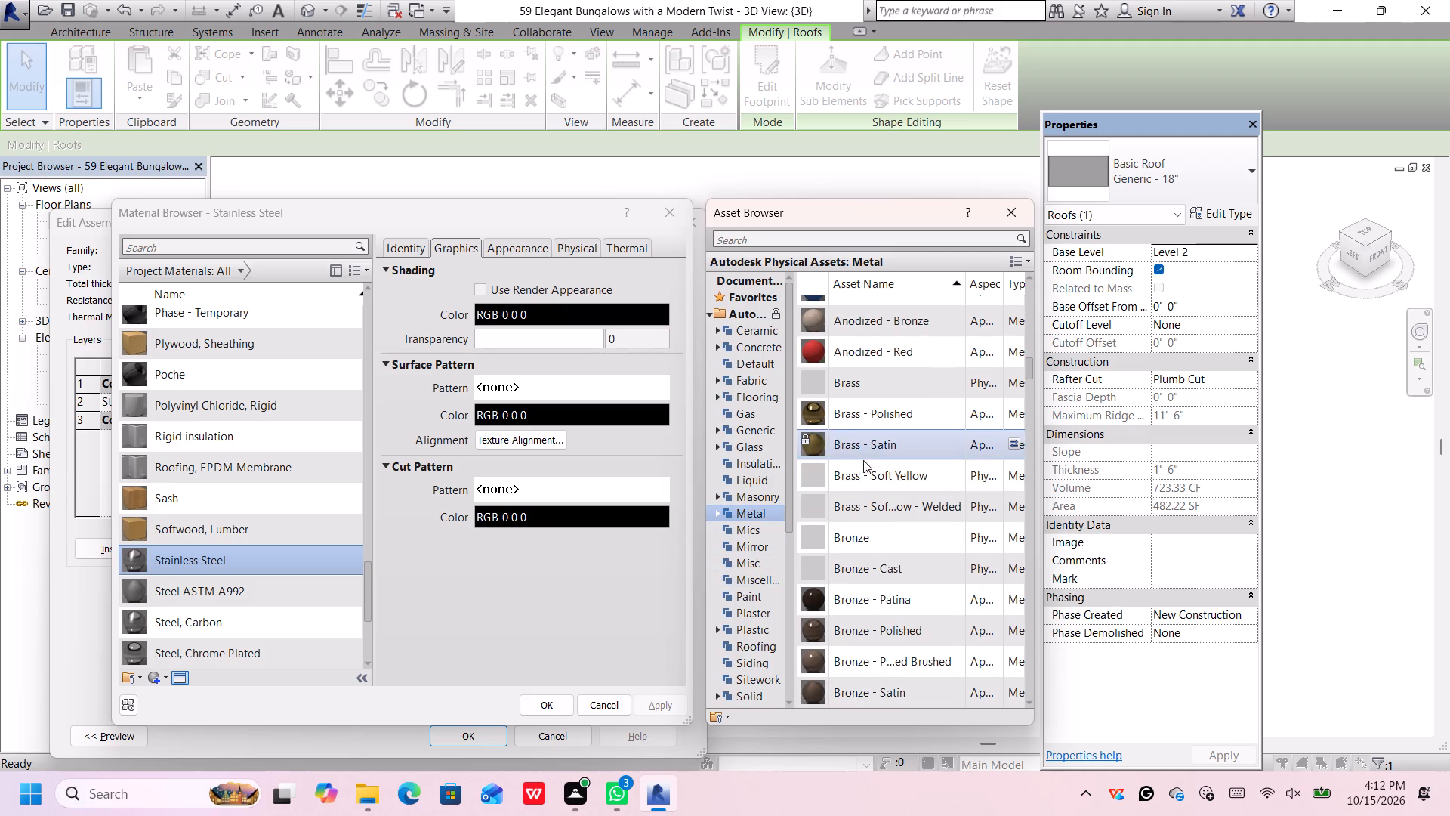
{"action": "left_click", "coordinate": [844, 598]}
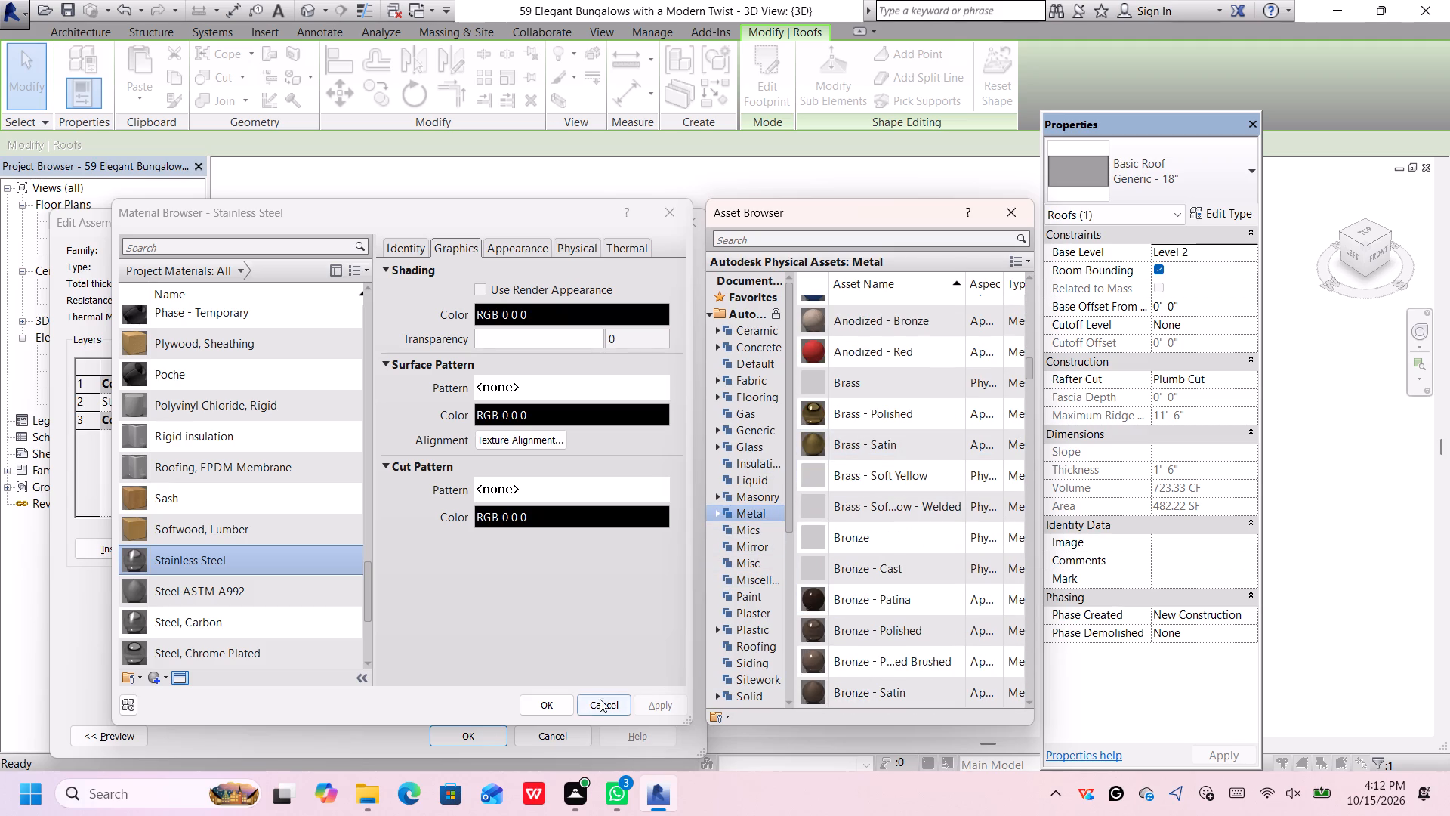
Accept Stainless Steel as the roof's structure material and apply the roof type changes.
{"action": "left_click", "coordinate": [560, 708]}
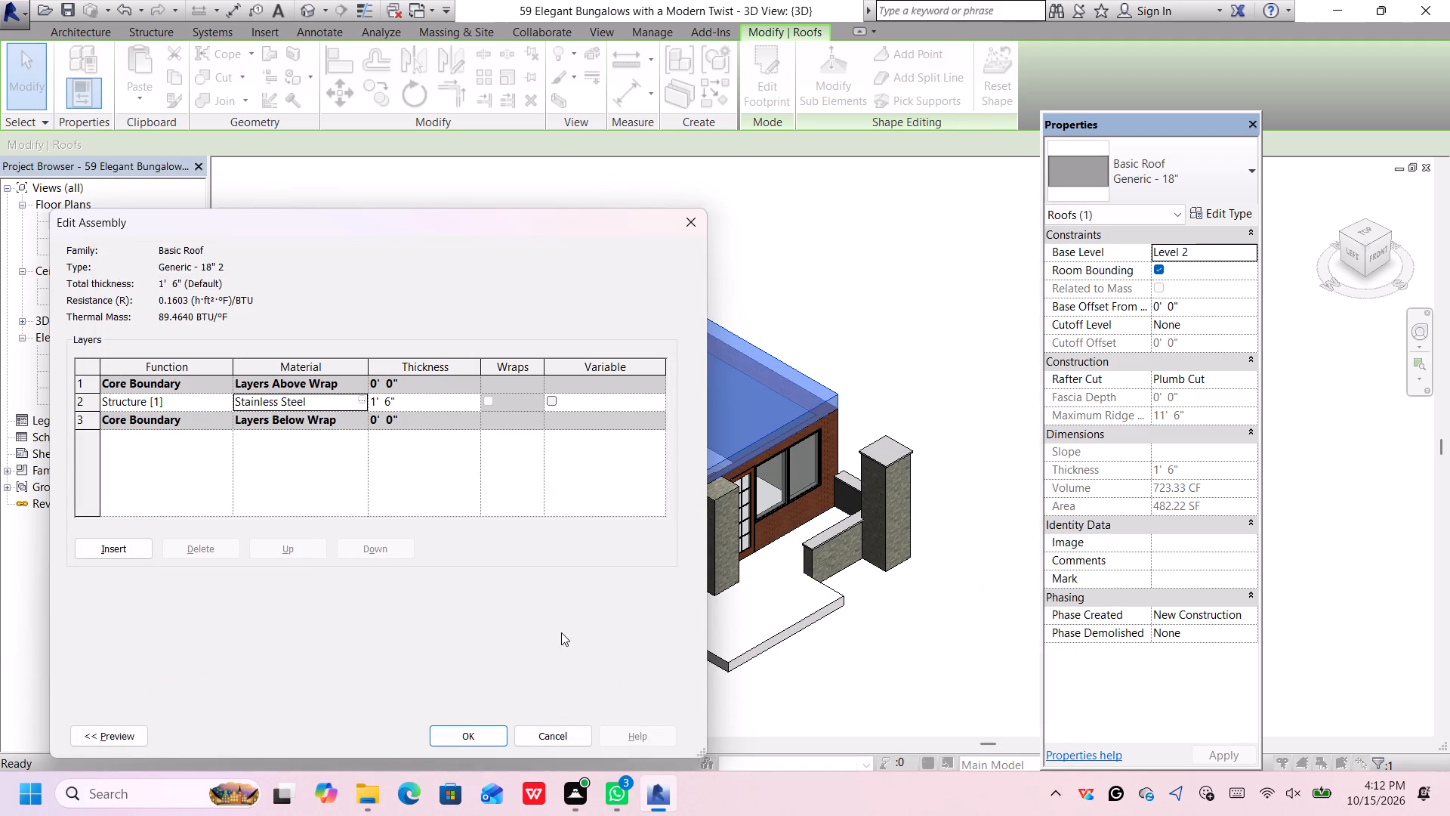
{"action": "left_click", "coordinate": [478, 734]}
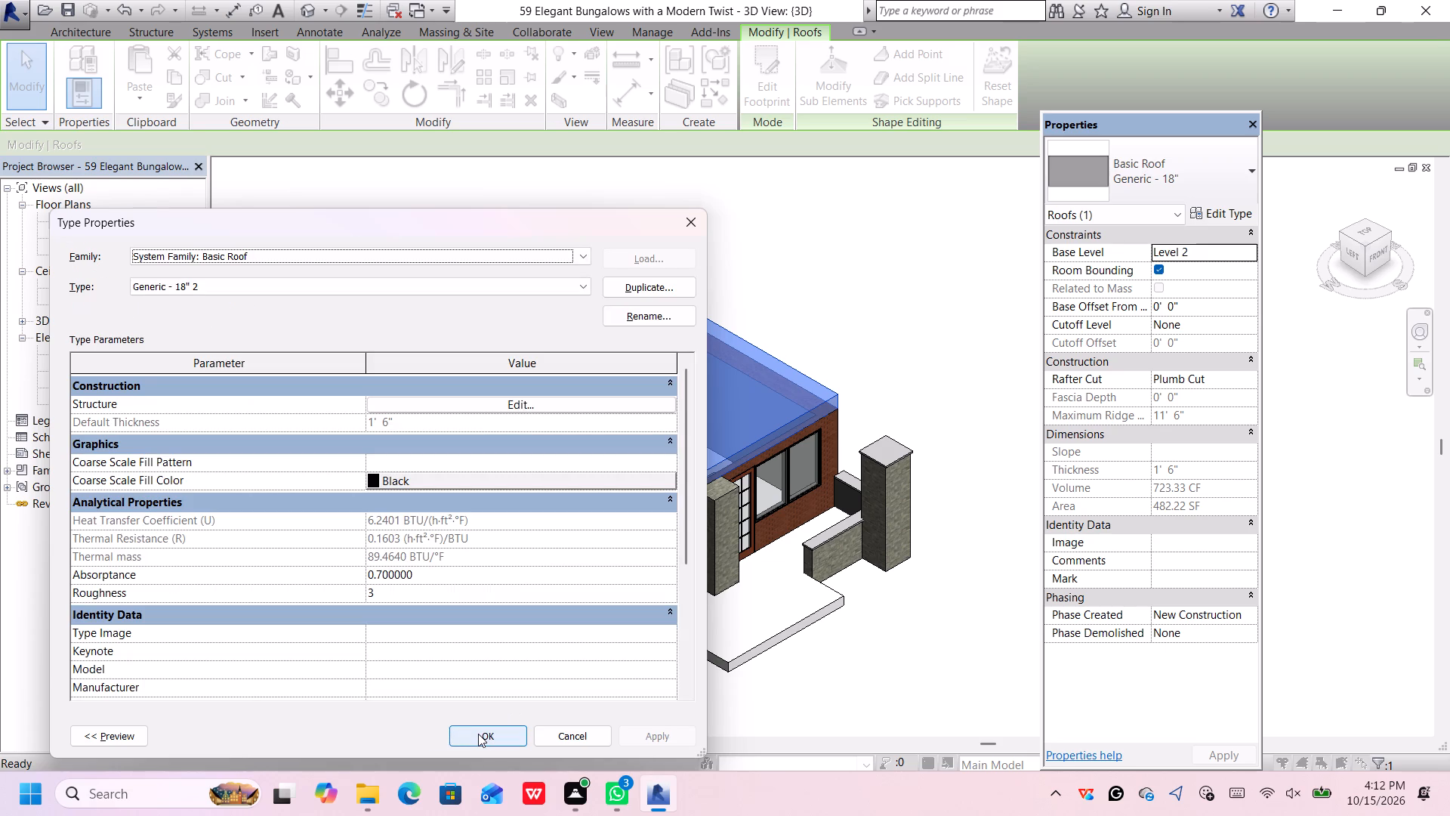
{"action": "left_click", "coordinate": [478, 734]}
{"action": "left_click", "coordinate": [545, 677]}
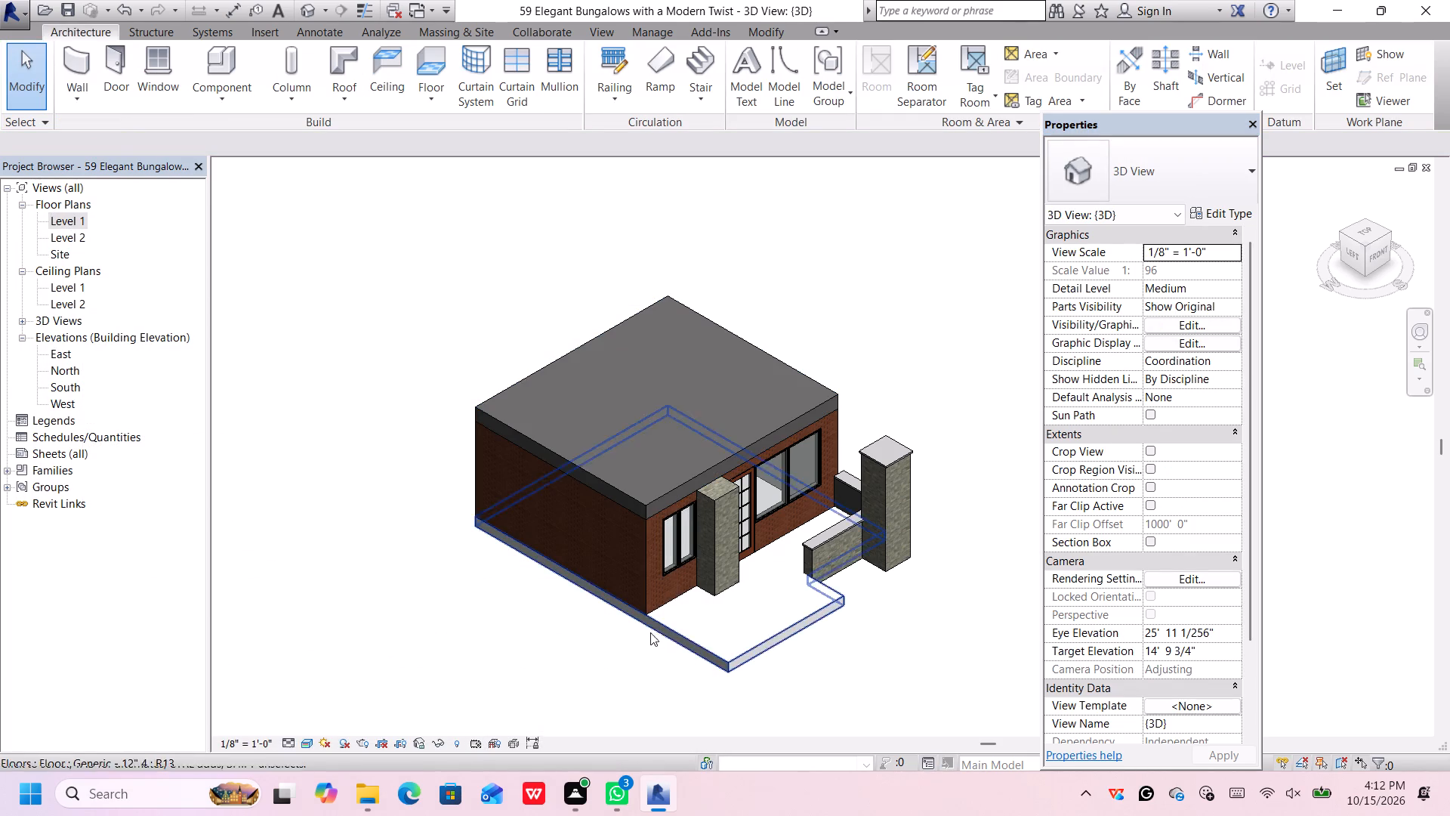
Examine the flat roof's assigned type and its finish from above and from the front of the house.
{"action": "scroll", "coordinate": [714, 473], "scroll_direction": "up", "scroll_amount": 7}
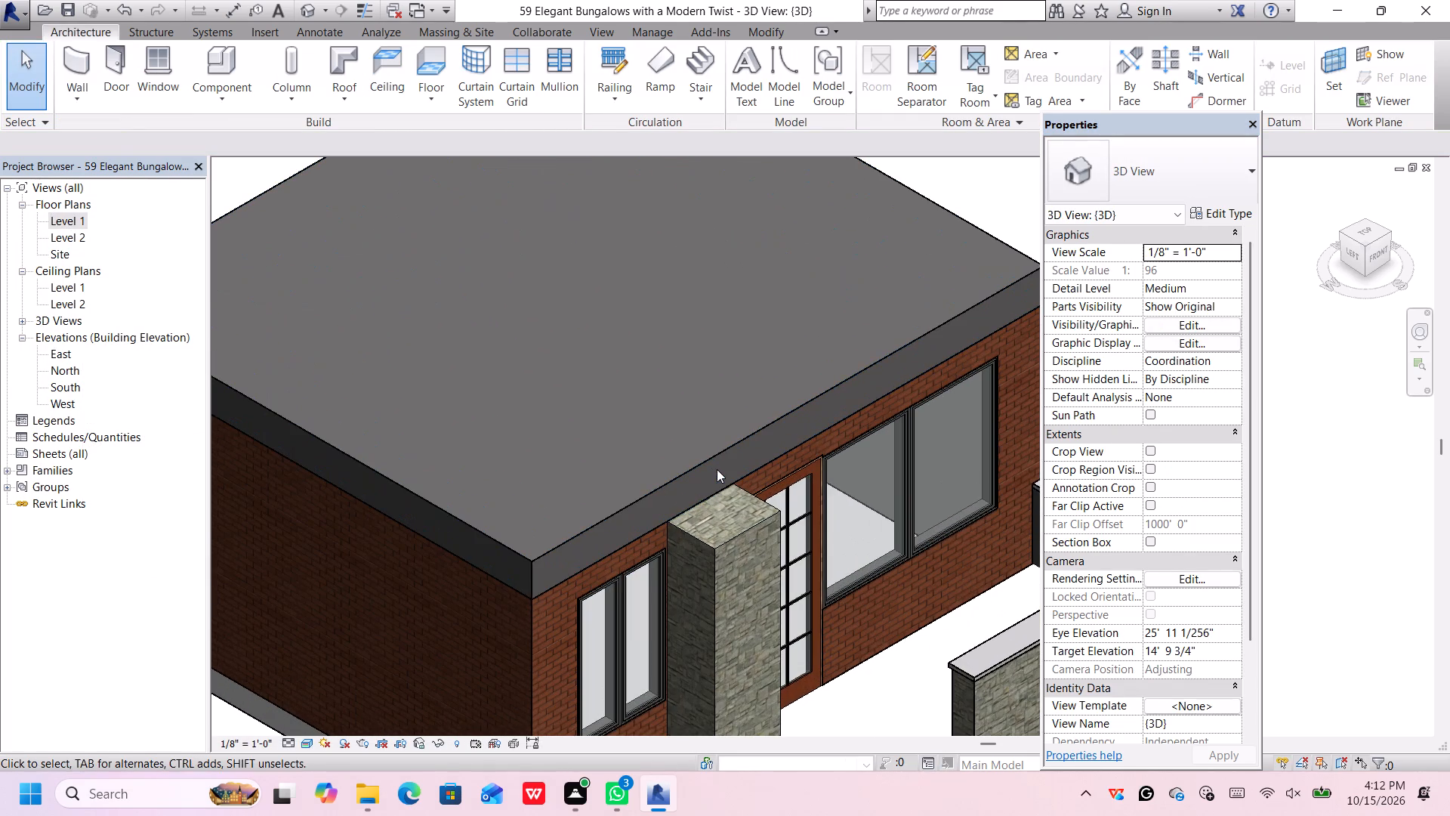
{"action": "left_click", "coordinate": [726, 453]}
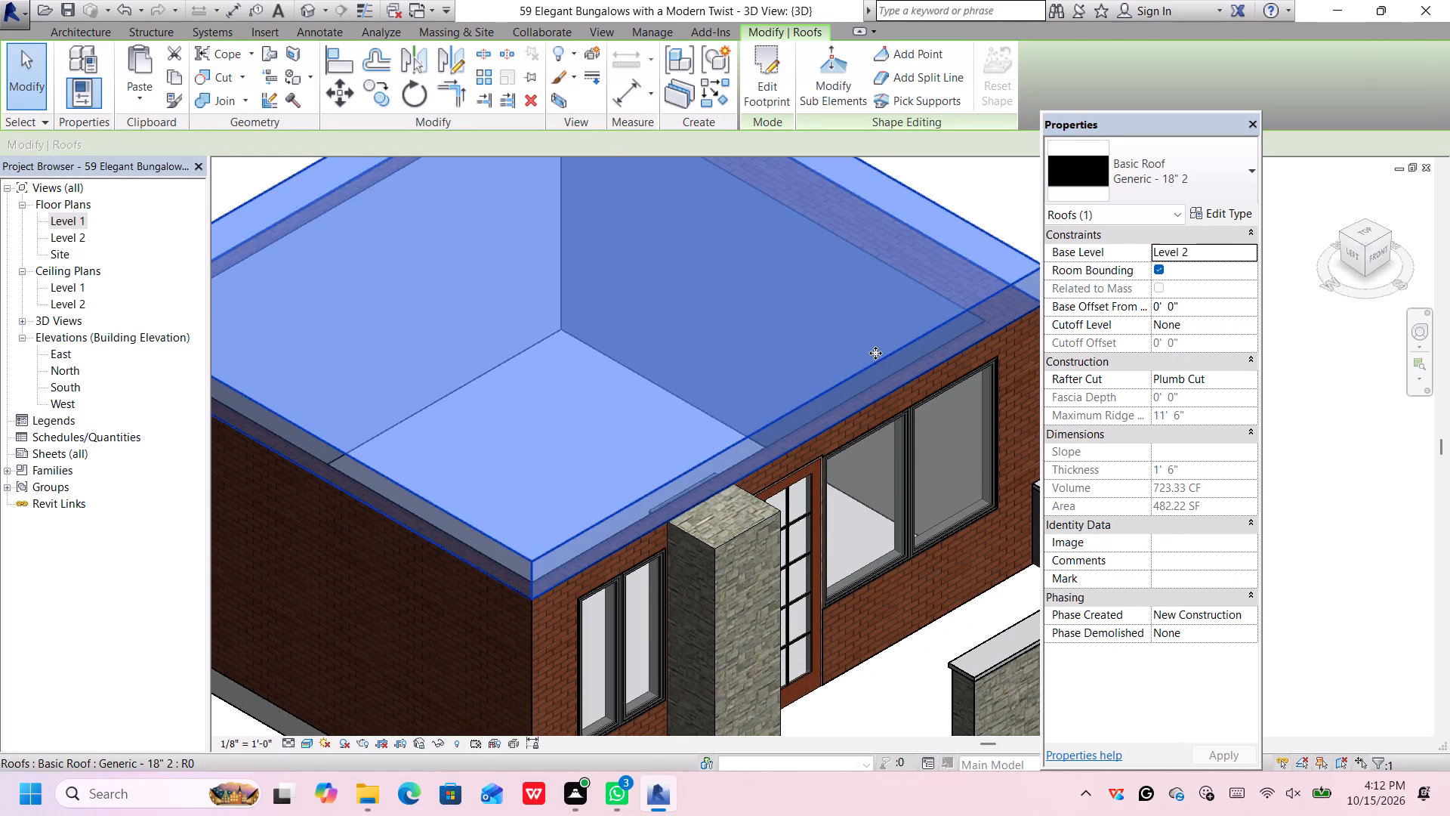
{"action": "left_click", "coordinate": [1216, 170]}
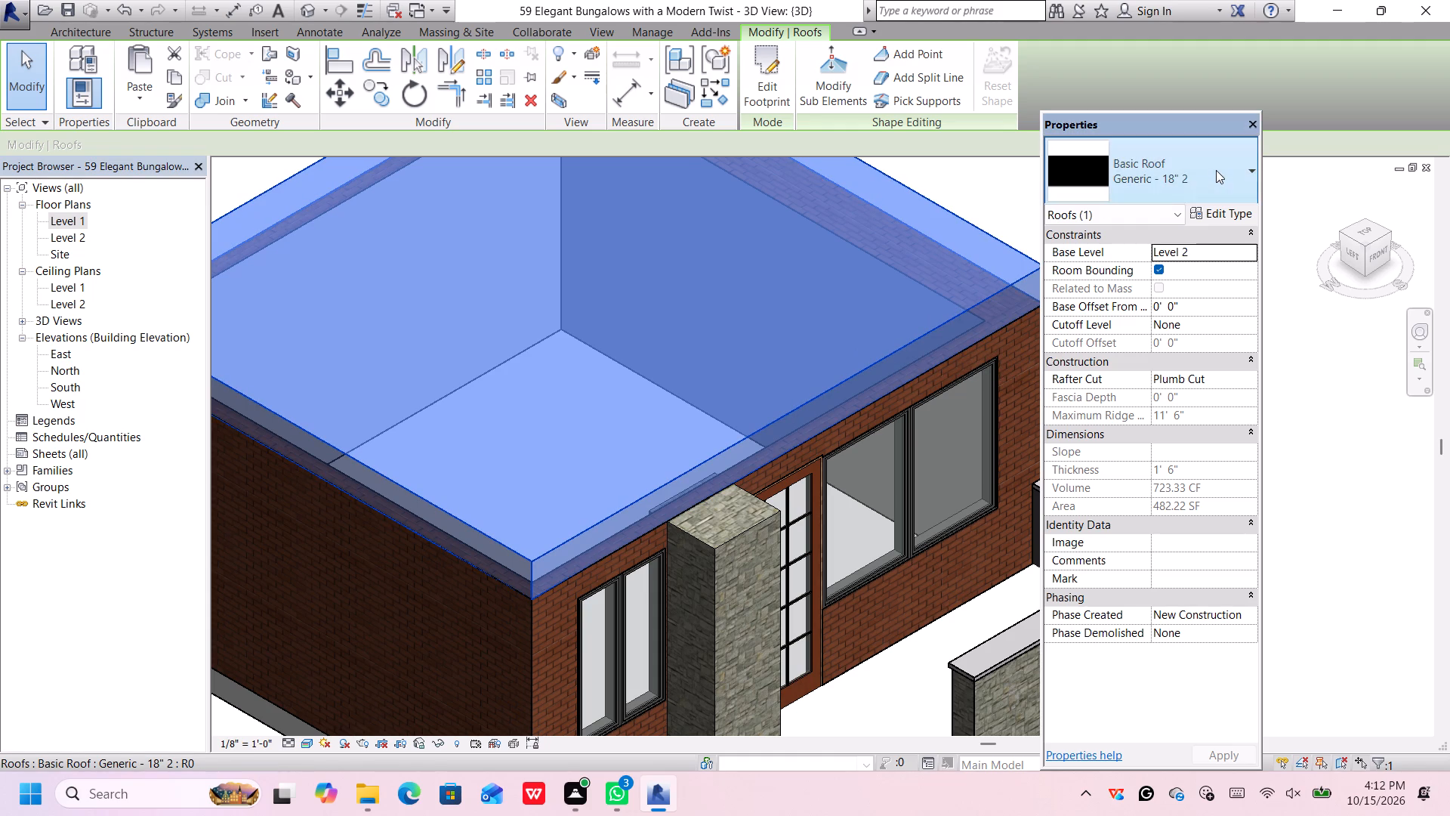
{"action": "left_click", "coordinate": [1152, 416]}
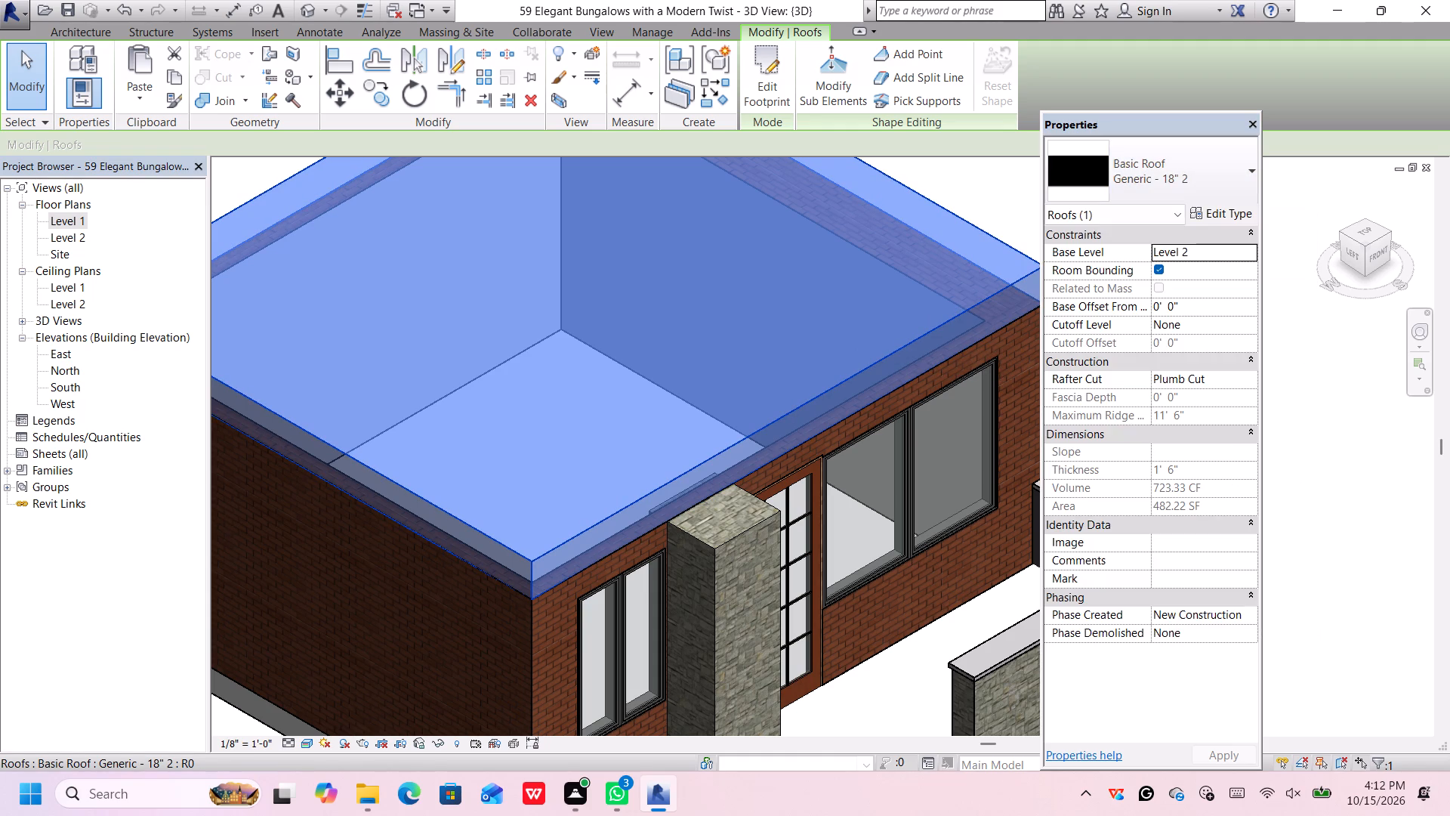
{"action": "scroll", "coordinate": [998, 399], "scroll_direction": "down", "scroll_amount": 5}
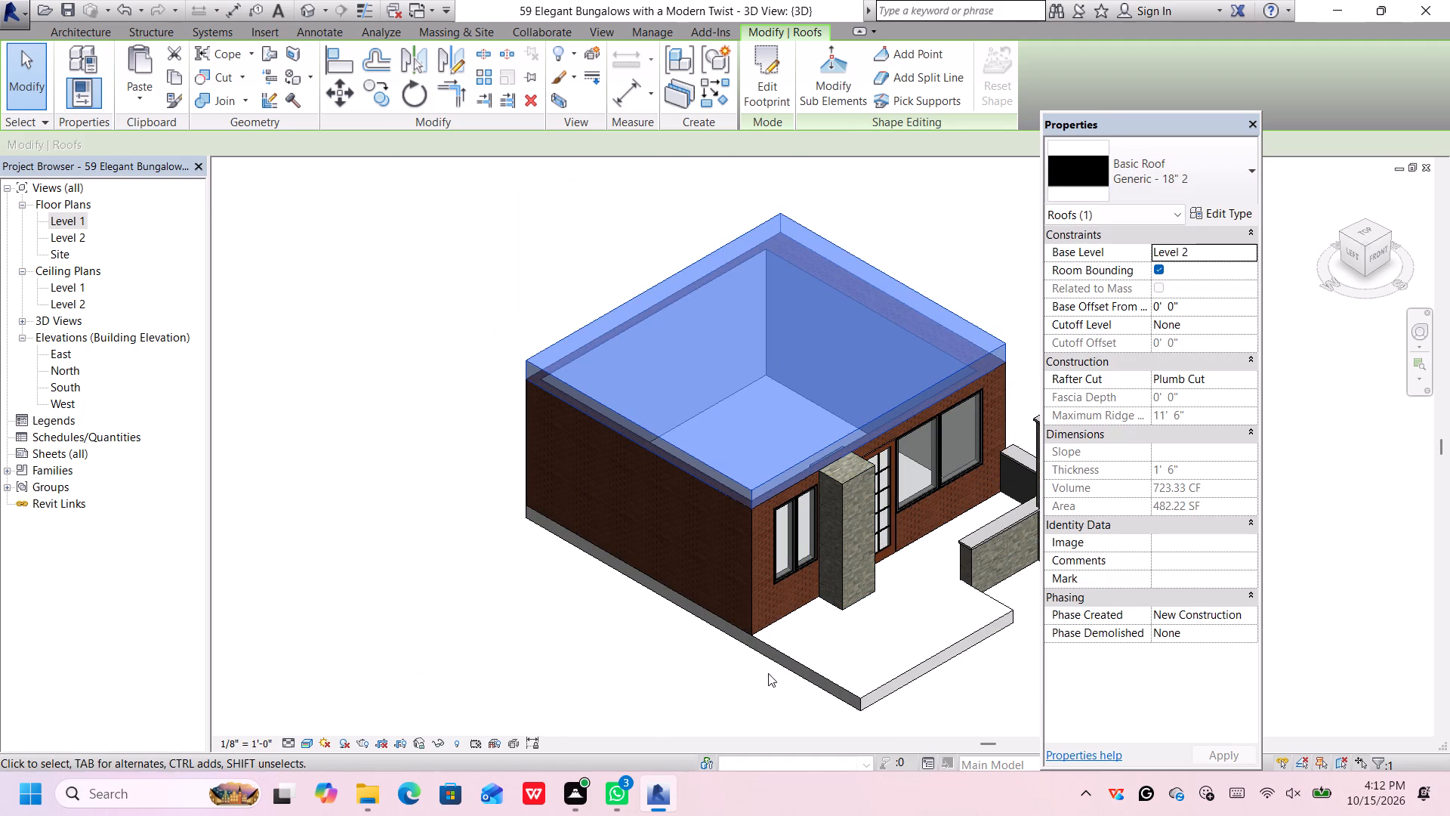
{"action": "middle_click_drag", "start_coordinate": [759, 694], "coordinate": [654, 496]}
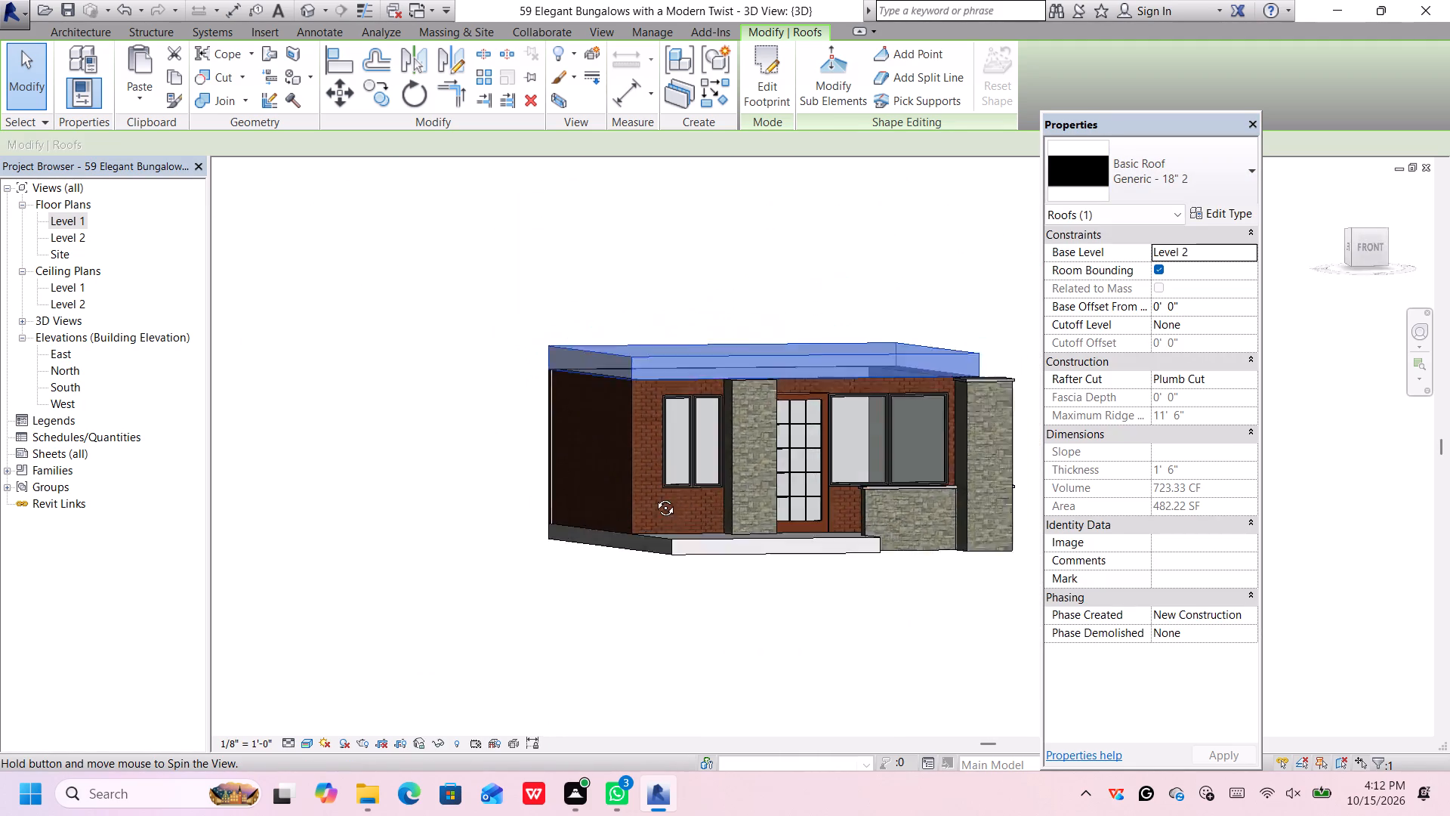
{"action": "middle_click_drag", "start_coordinate": [654, 496], "coordinate": [649, 550]}
{"action": "middle_click_drag", "start_coordinate": [660, 539], "coordinate": [692, 493], "text": "shift"}
{"action": "left_click", "coordinate": [579, 597]}
Open the structure layer material of the flat roof's Generic - 18" 2 type for editing.
{"action": "scroll", "coordinate": [738, 330], "scroll_direction": "up", "scroll_amount": 1}
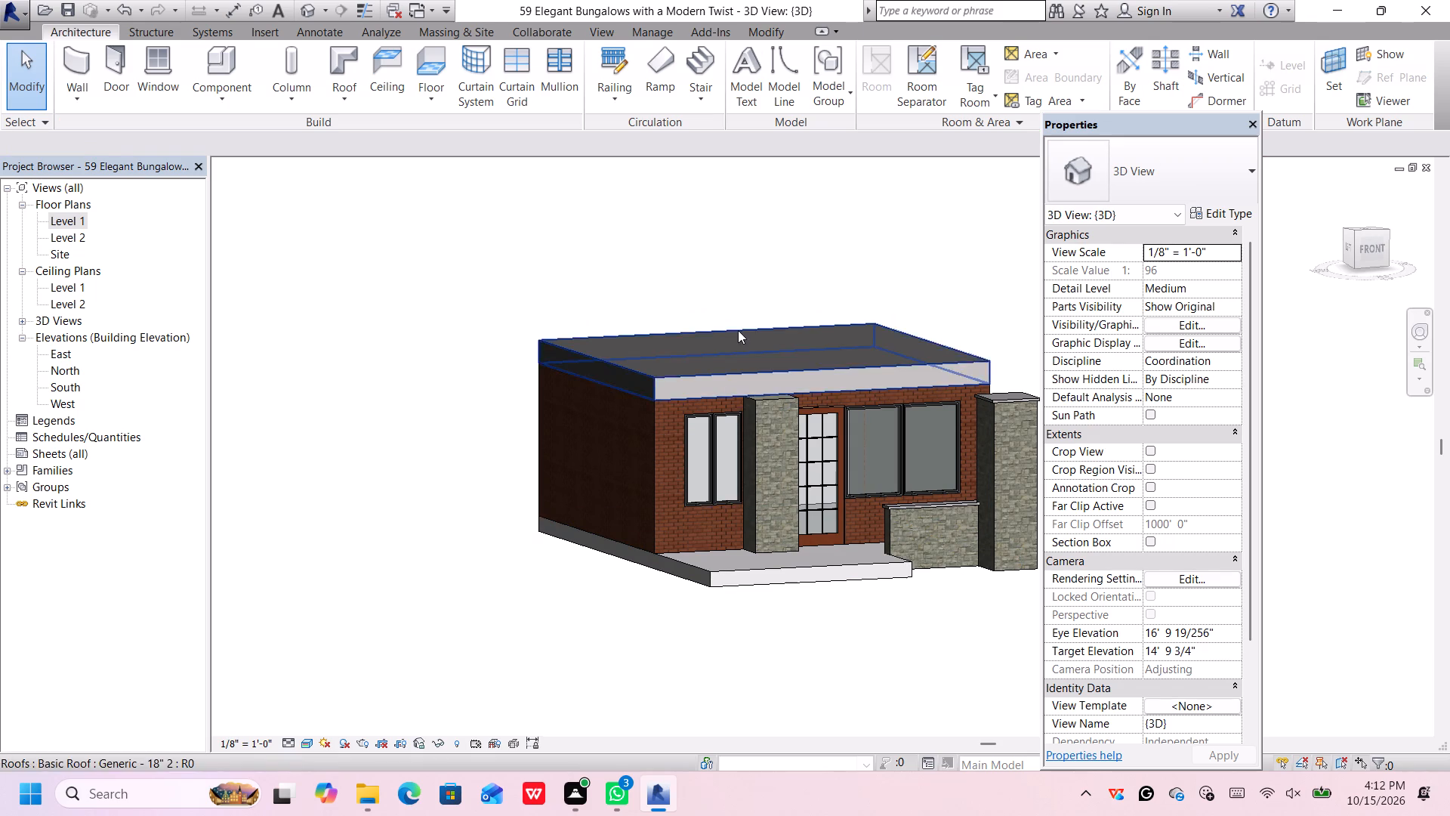
{"action": "scroll", "coordinate": [738, 330], "scroll_direction": "up", "scroll_amount": 4}
{"action": "scroll", "coordinate": [715, 405], "scroll_direction": "up", "scroll_amount": 11}
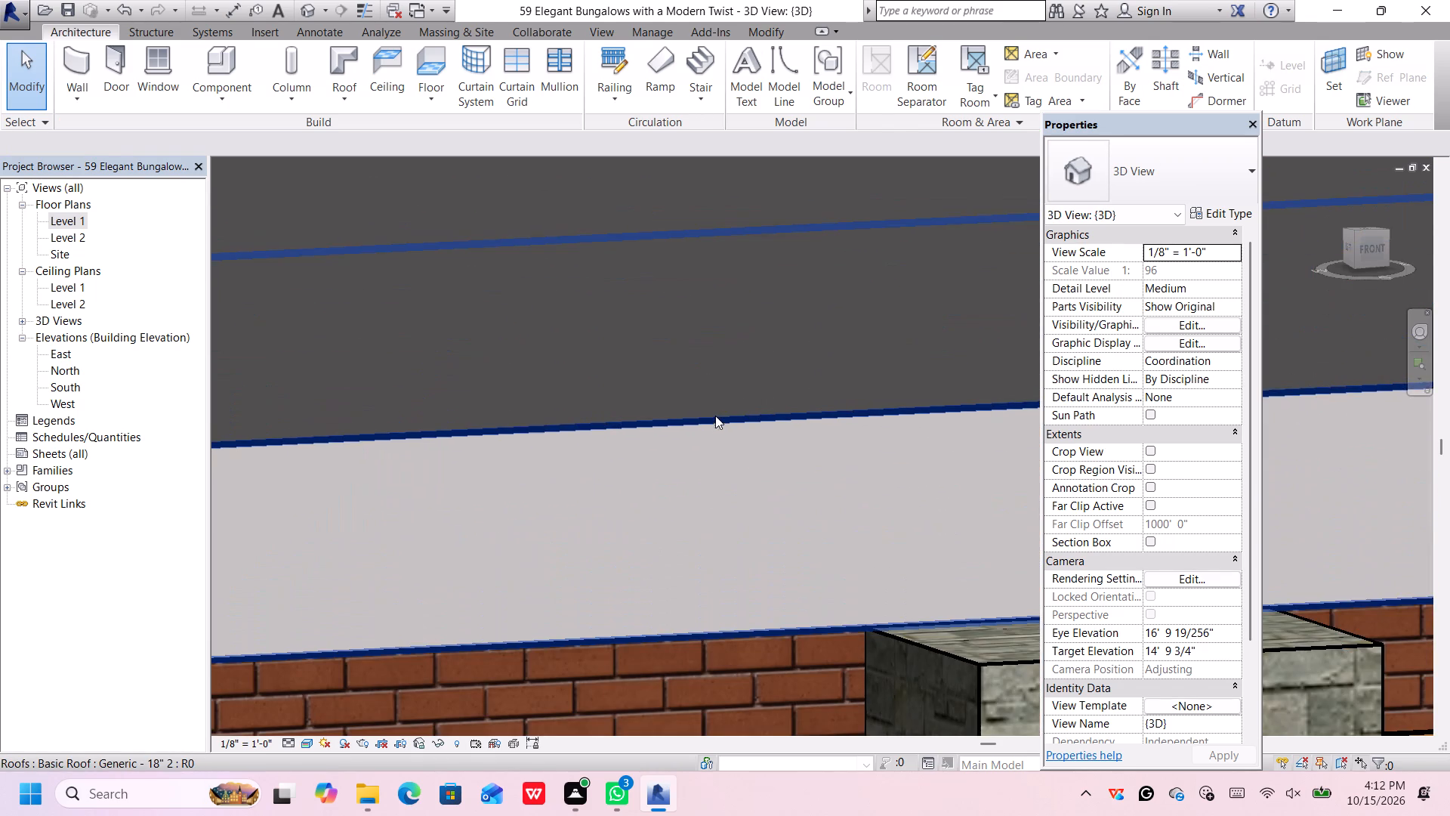
{"action": "left_click", "coordinate": [715, 417]}
{"action": "scroll", "coordinate": [715, 417], "scroll_direction": "down", "scroll_amount": 13}
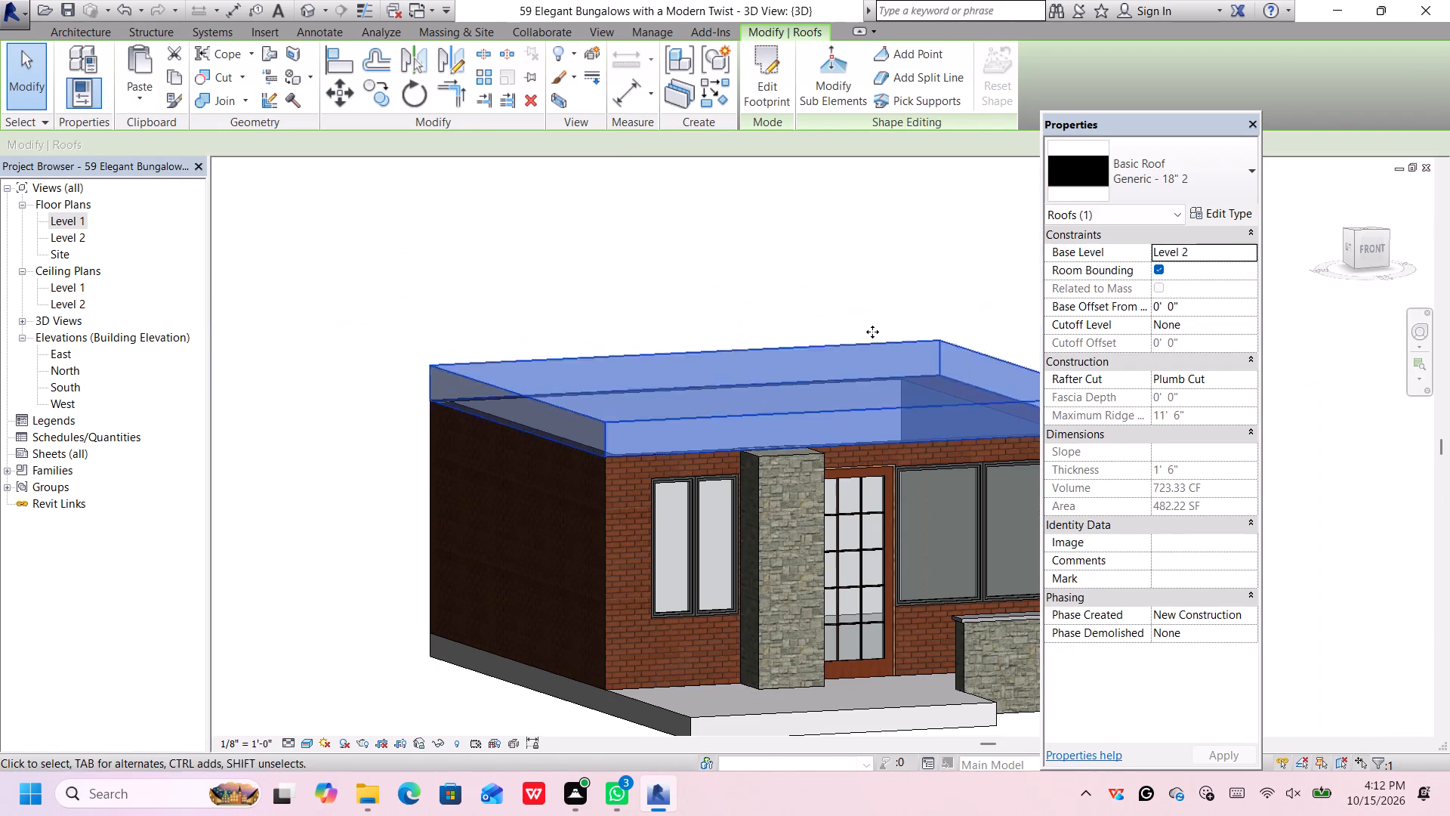
{"action": "left_click", "coordinate": [1152, 181]}
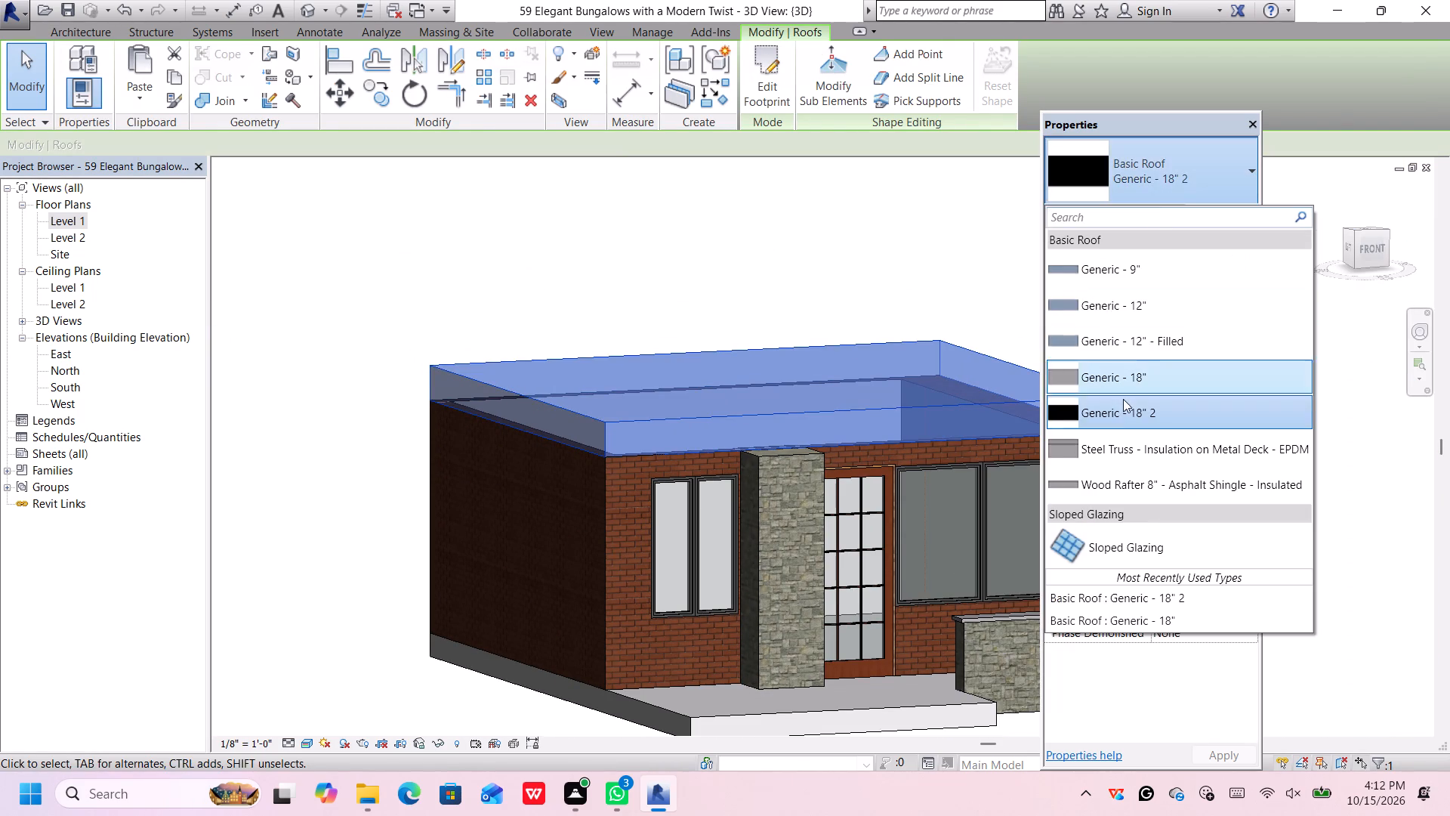
{"action": "left_click", "coordinate": [1123, 412]}
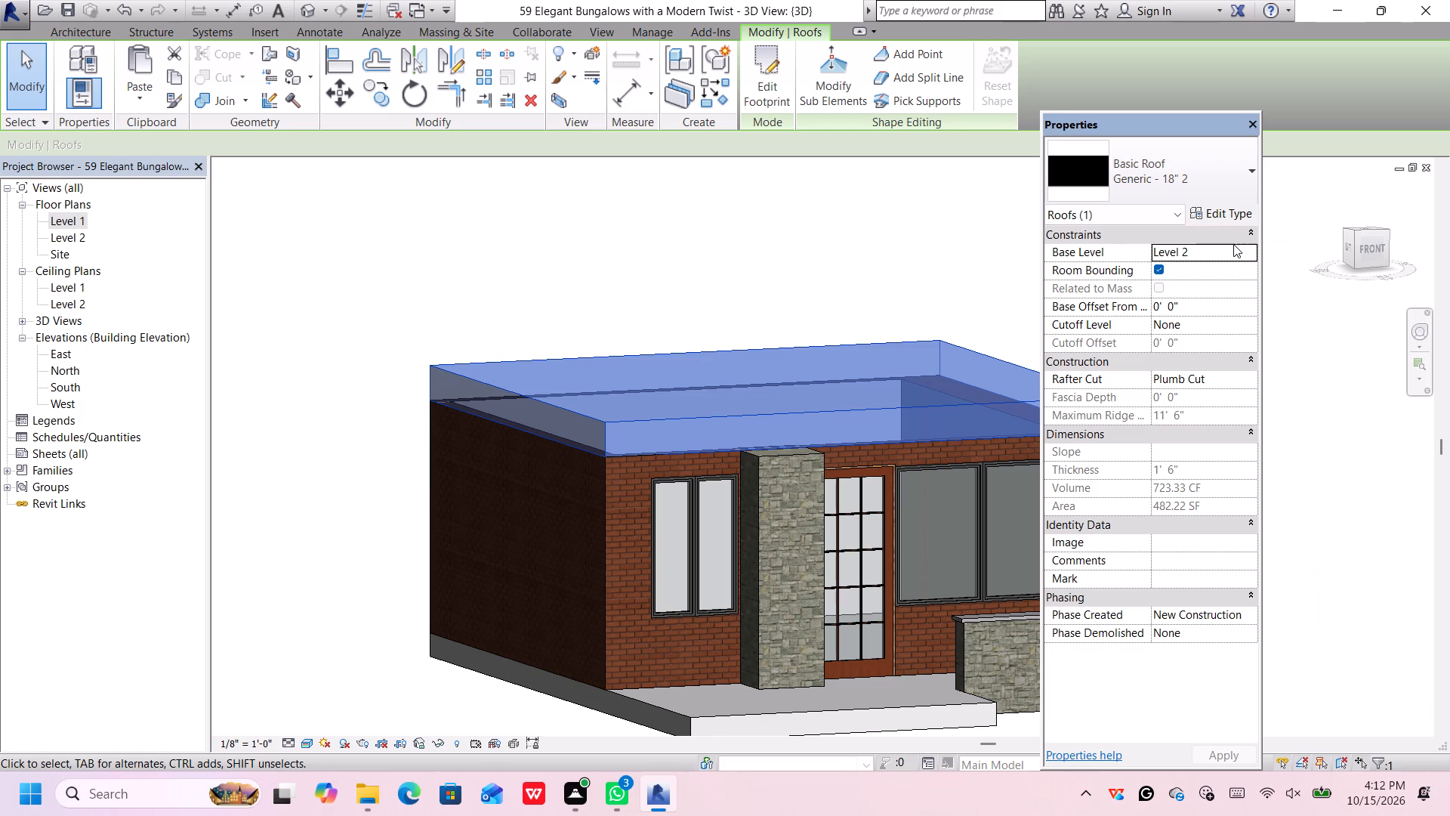
{"action": "left_click", "coordinate": [1227, 209]}
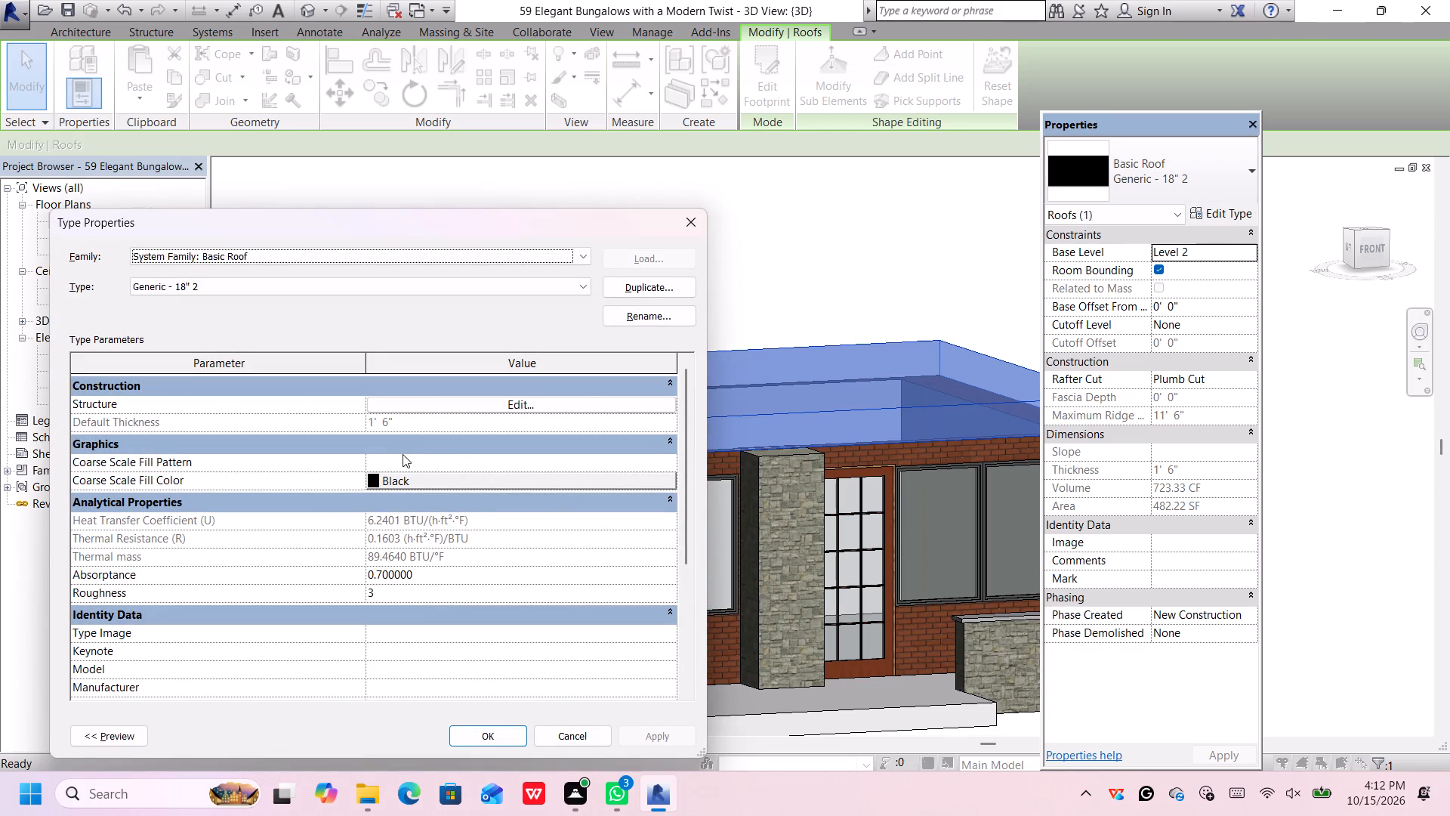
{"action": "left_click", "coordinate": [585, 404]}
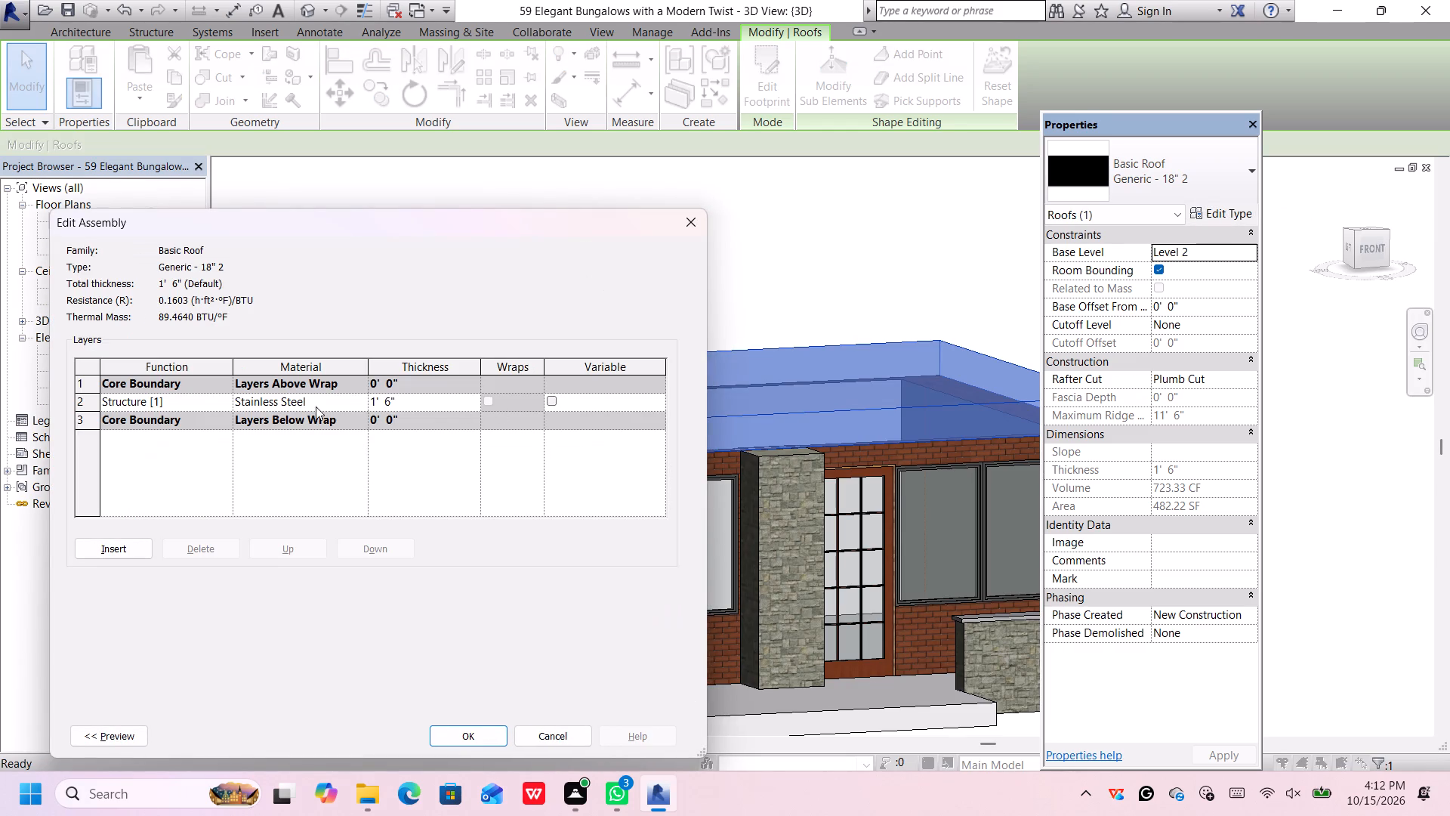
{"action": "left_click", "coordinate": [365, 400]}
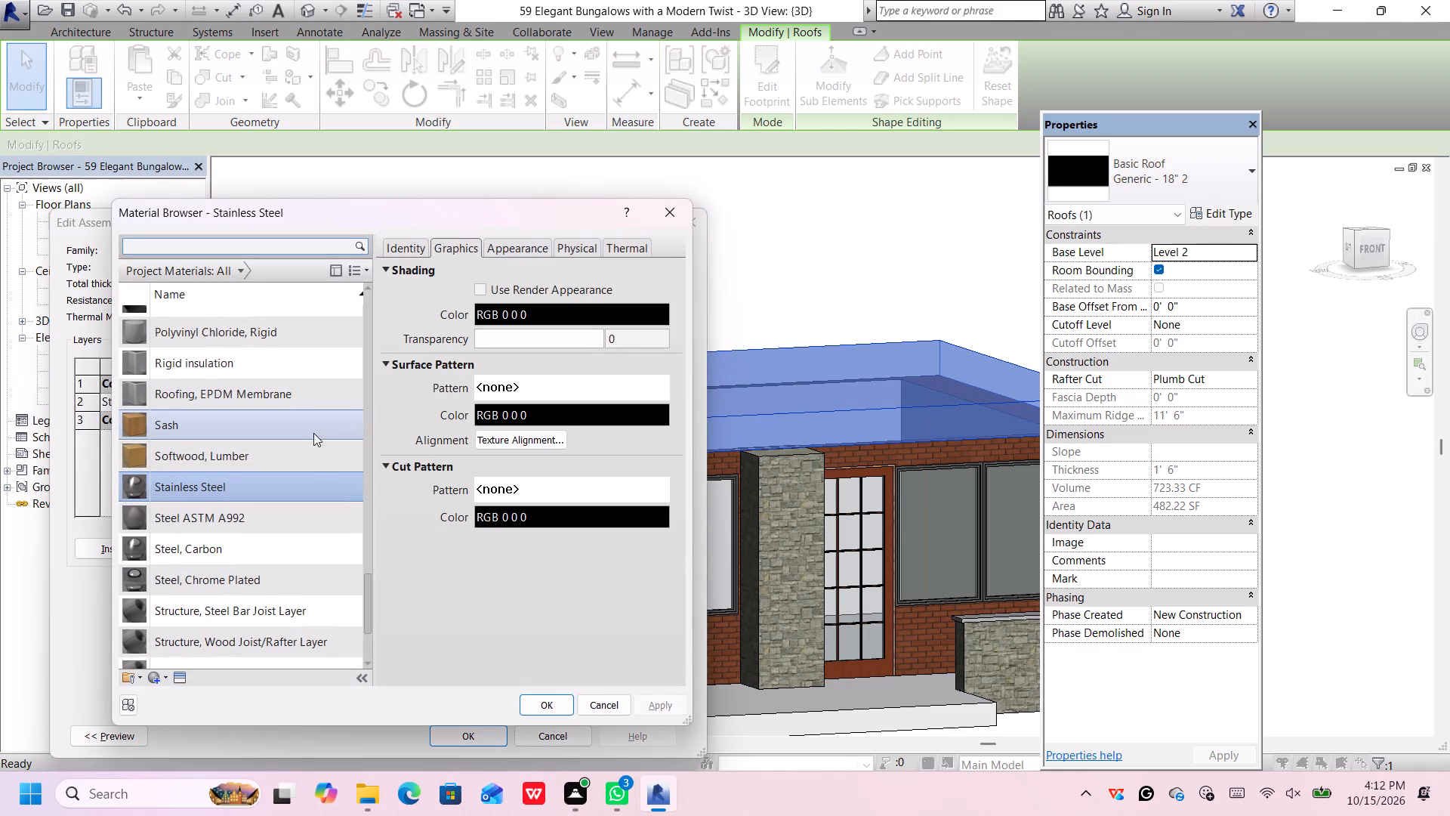
{"action": "scroll", "coordinate": [306, 489], "scroll_direction": "down", "scroll_amount": 1}
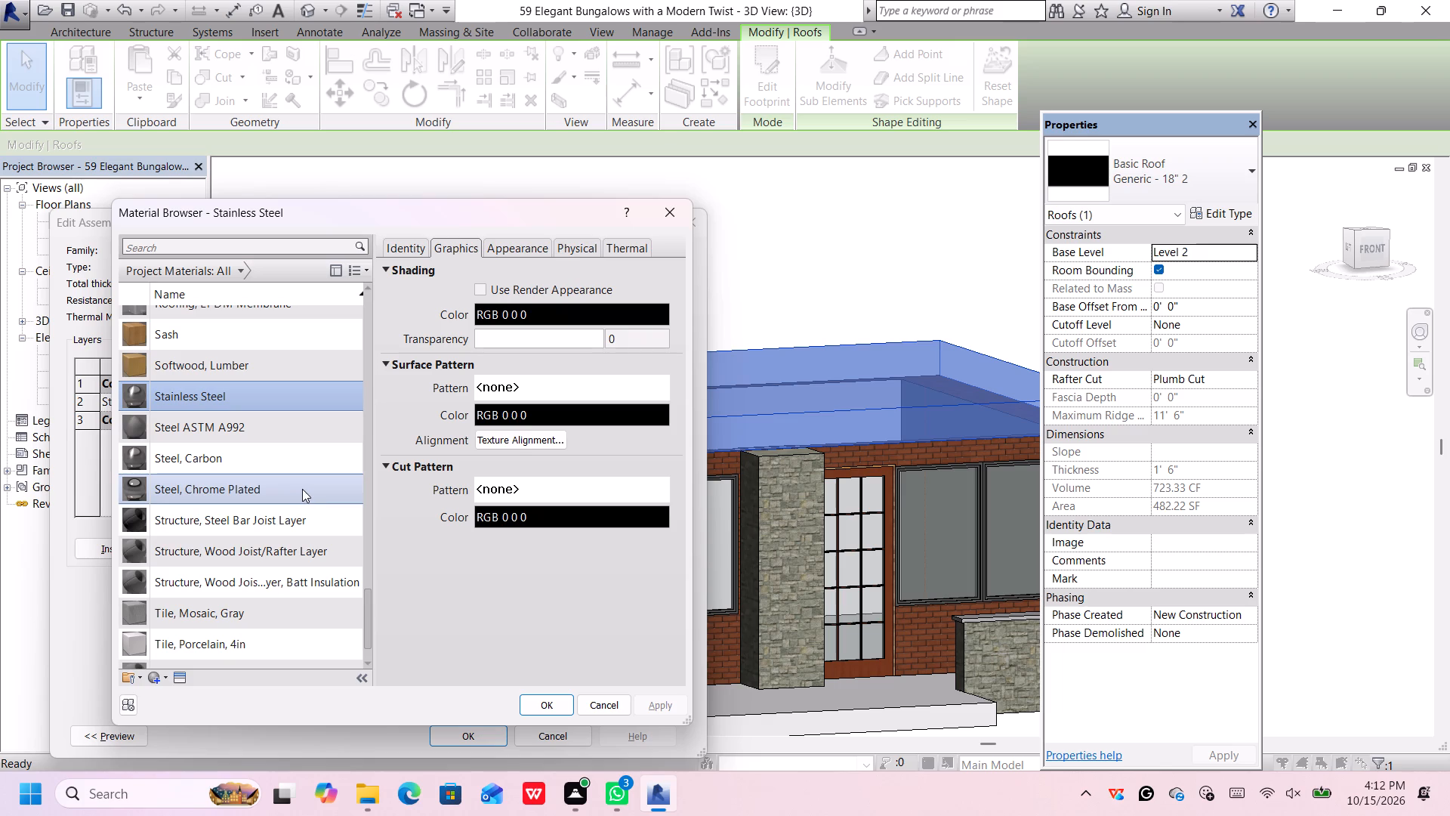
Find the Black wall paint among the paint assets, apply it as the Stainless Steel material's appearance, and accept the roof type changes.
{"action": "left_click", "coordinate": [178, 678]}
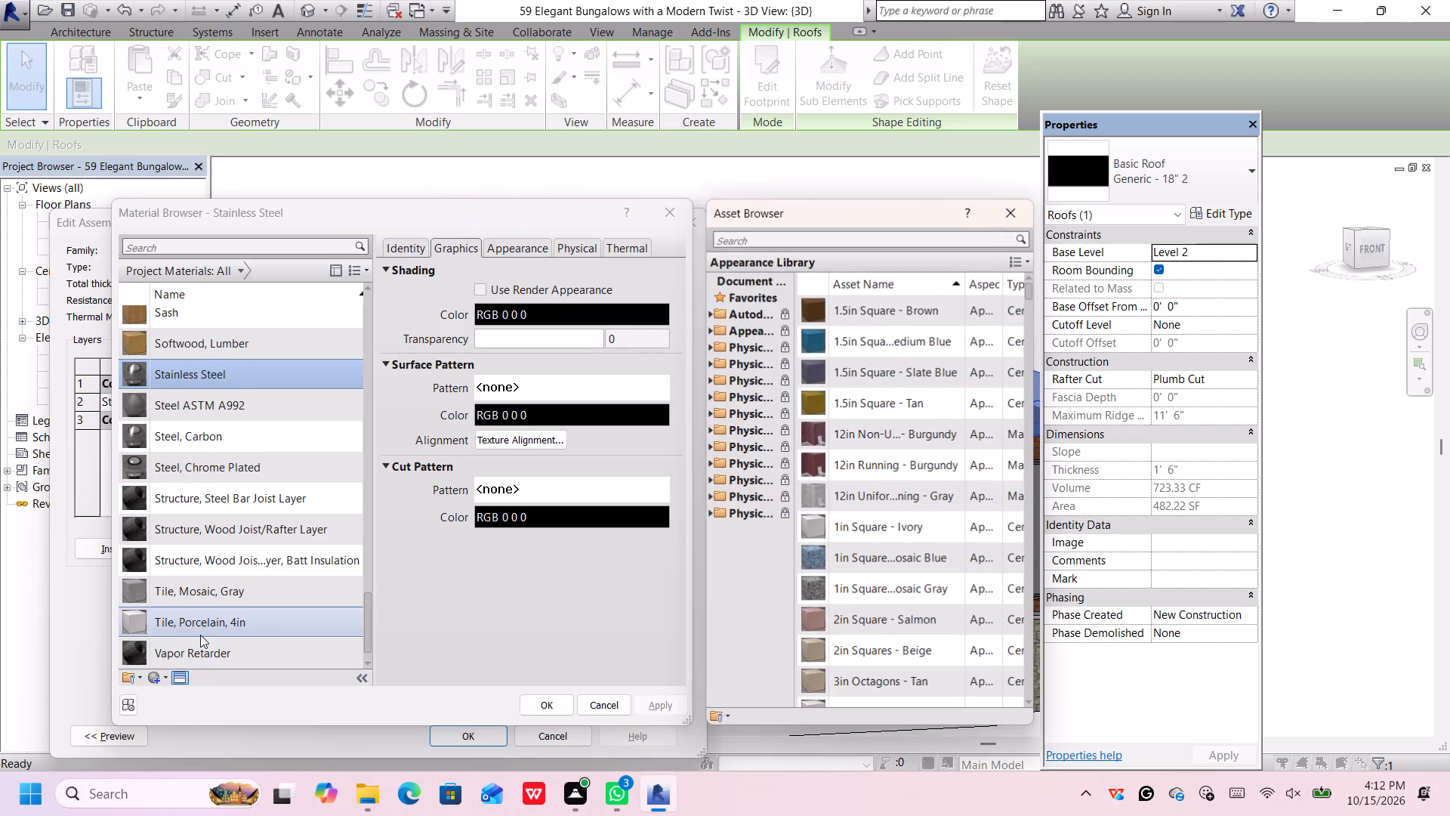
{"action": "scroll", "coordinate": [833, 506], "scroll_direction": "down", "scroll_amount": 1}
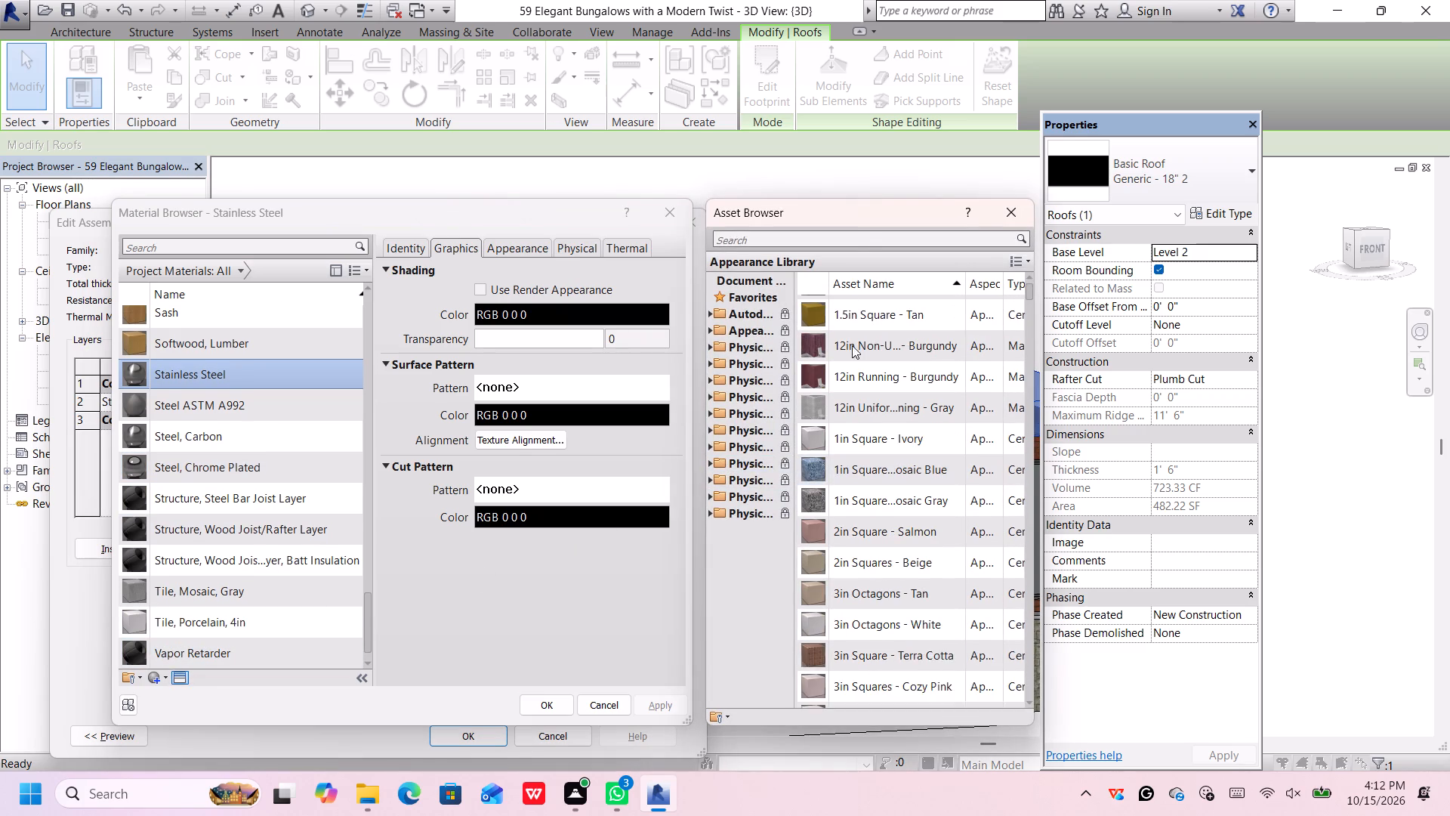
{"action": "left_click", "coordinate": [861, 238]}
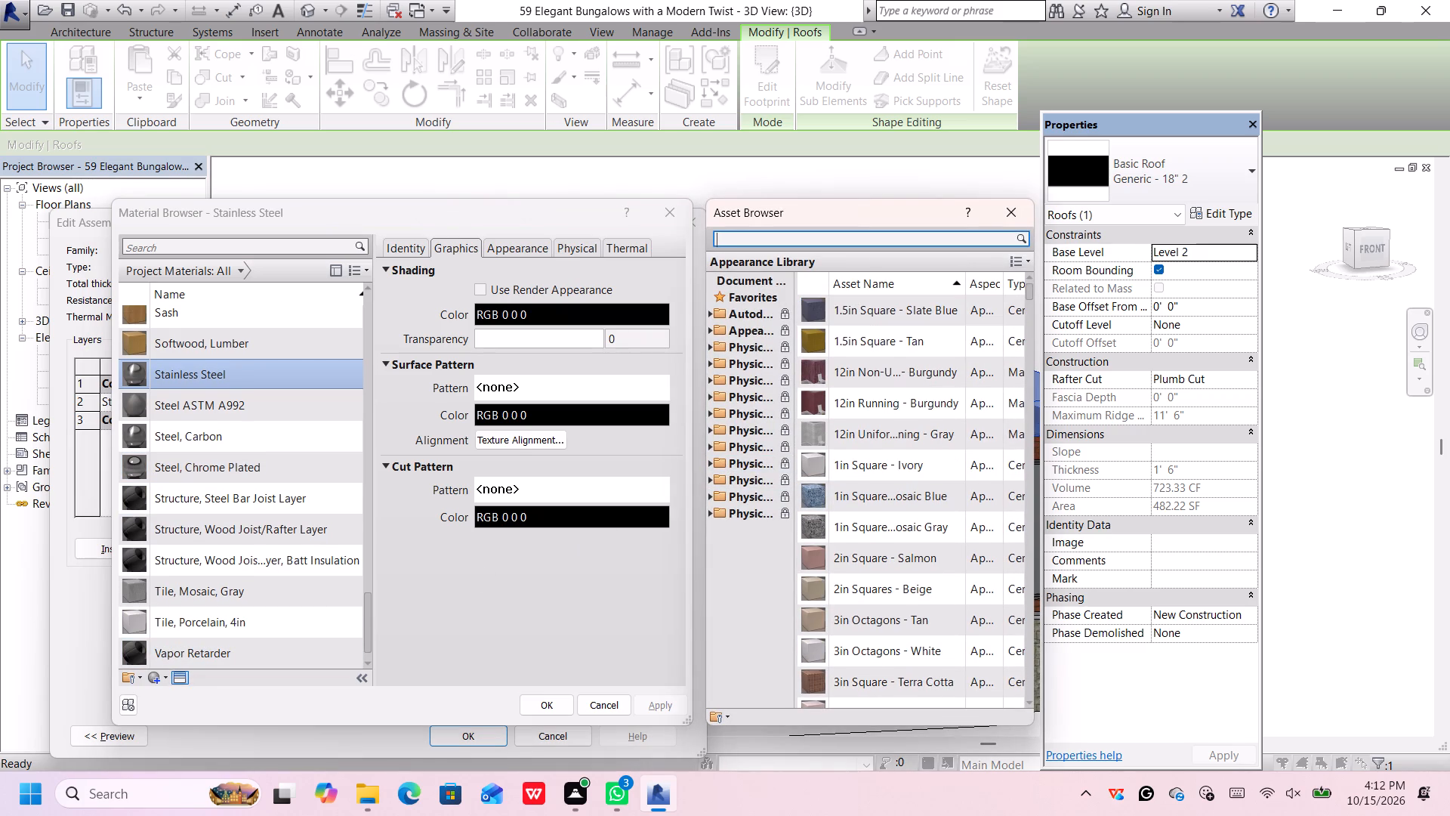
{"action": "type", "text": "pq"}
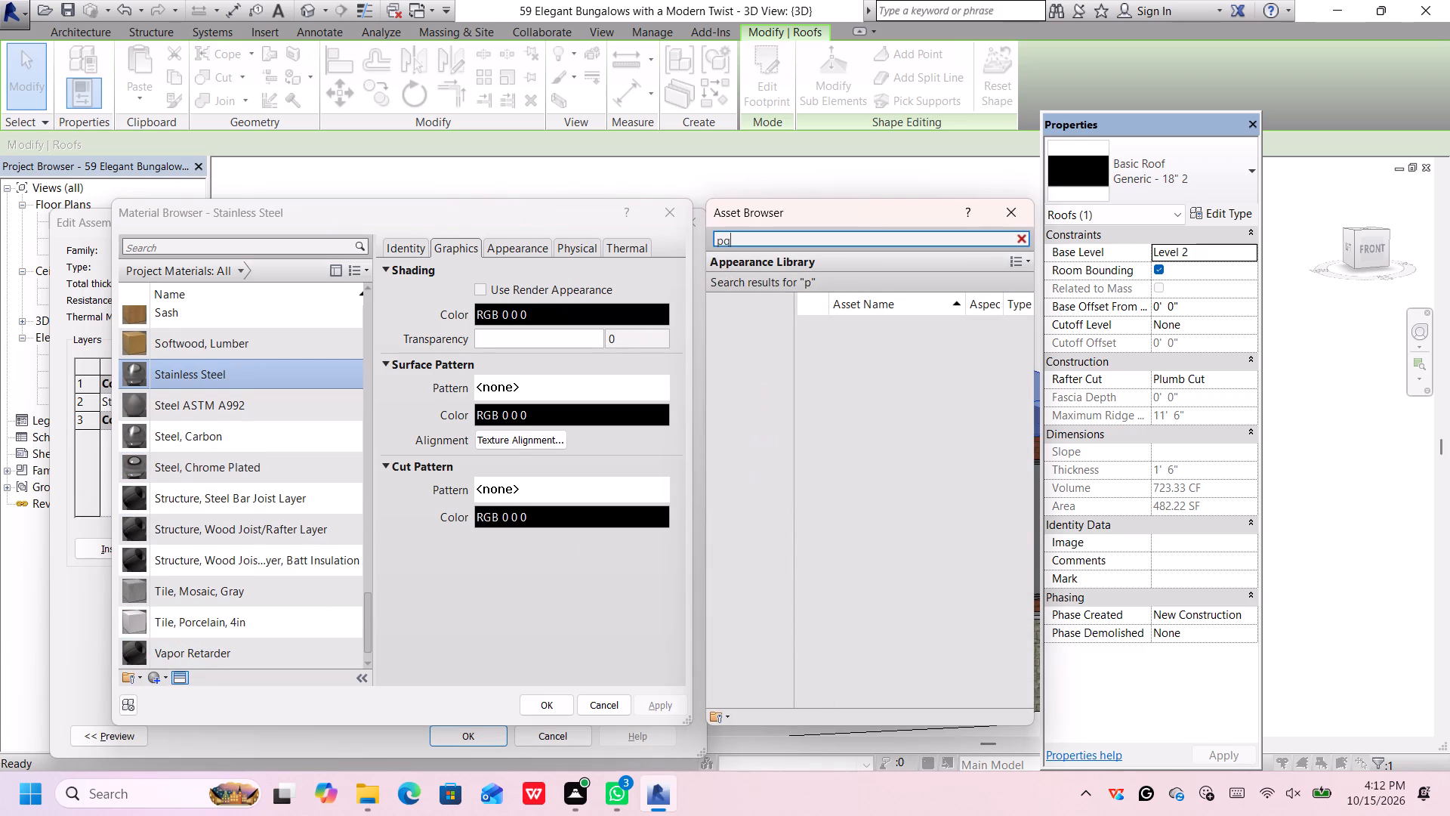
{"action": "key", "text": "BackSpace"}
{"action": "type", "text": "aint"}
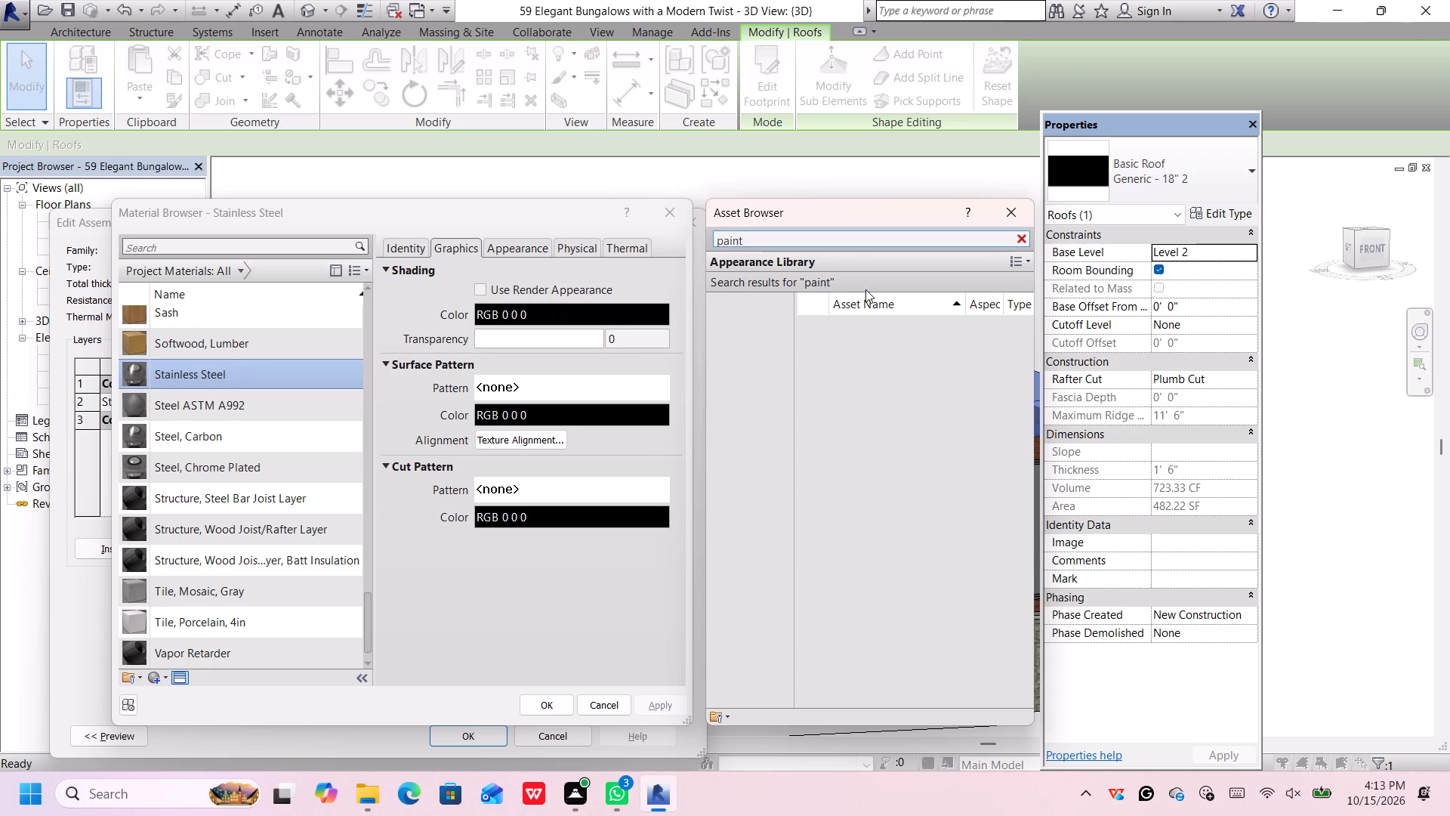
{"action": "left_click", "coordinate": [872, 354]}
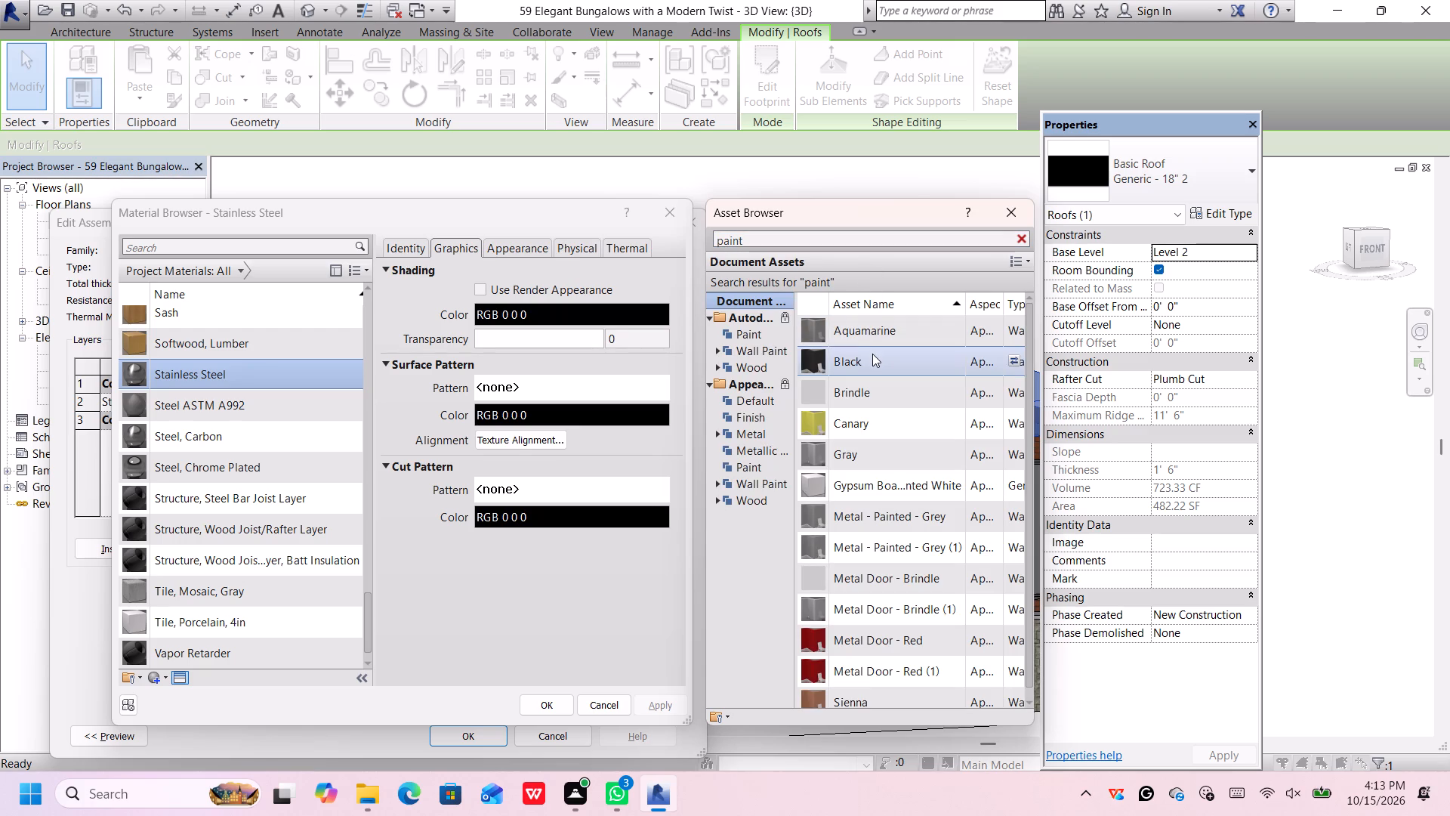
{"action": "double_click", "coordinate": [855, 360]}
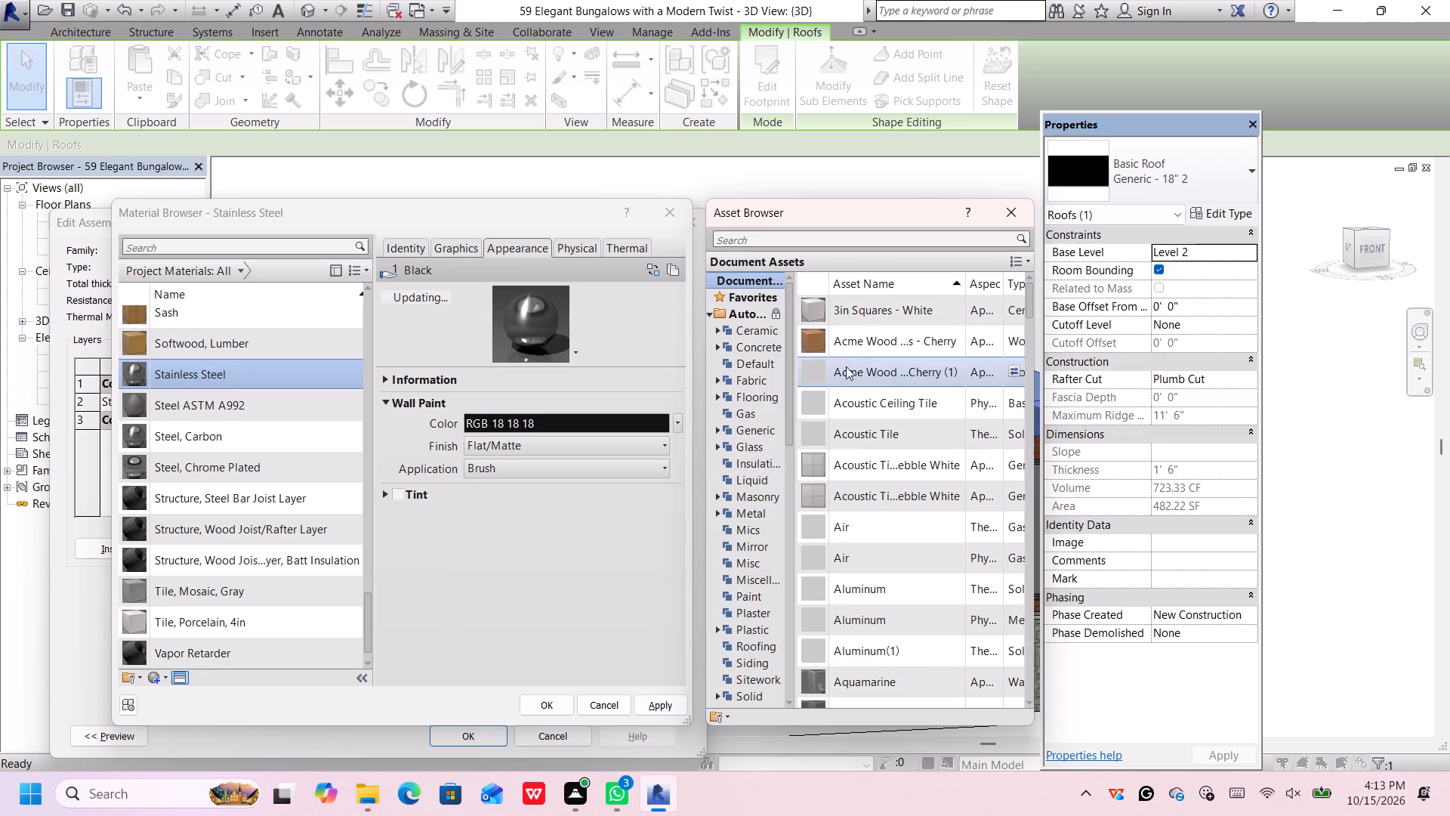
{"action": "left_click", "coordinate": [554, 706]}
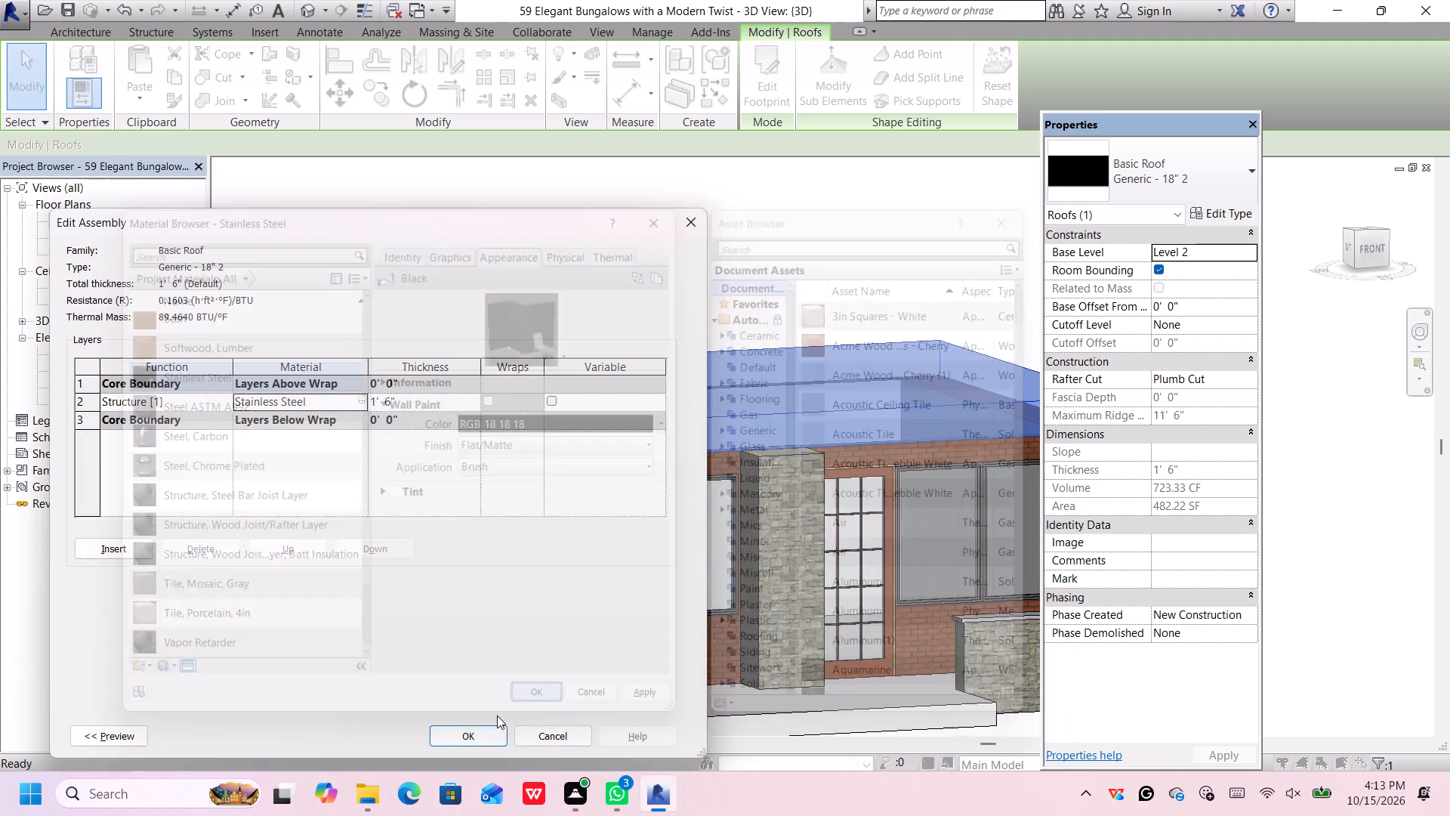
{"action": "left_click", "coordinate": [461, 732]}
{"action": "left_click", "coordinate": [464, 734]}
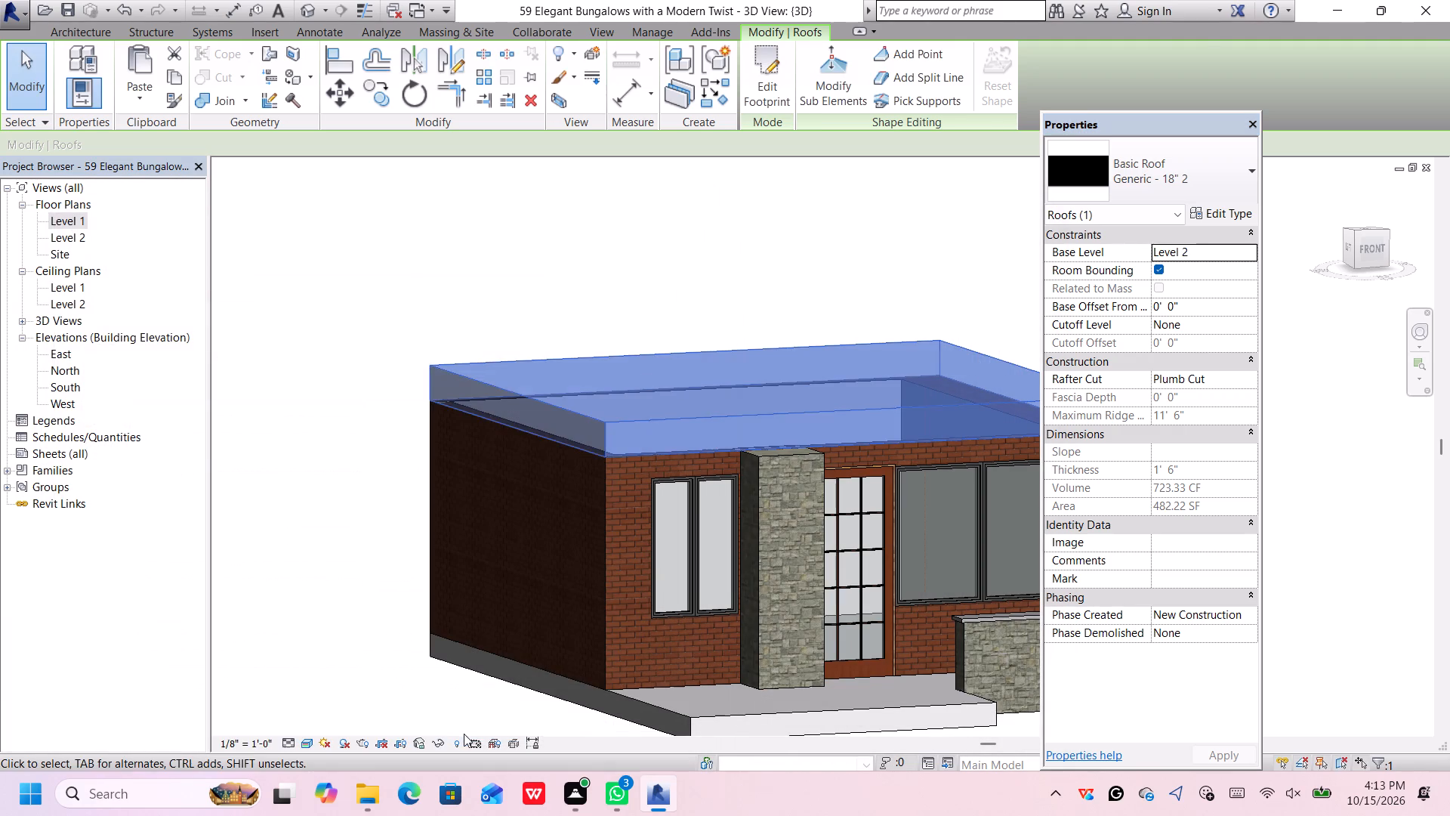
Examine the roof's new finish together with the brick walls and stone porch columns from several front angles.
{"action": "left_click", "coordinate": [451, 700]}
{"action": "scroll", "coordinate": [454, 662], "scroll_direction": "down", "scroll_amount": 2}
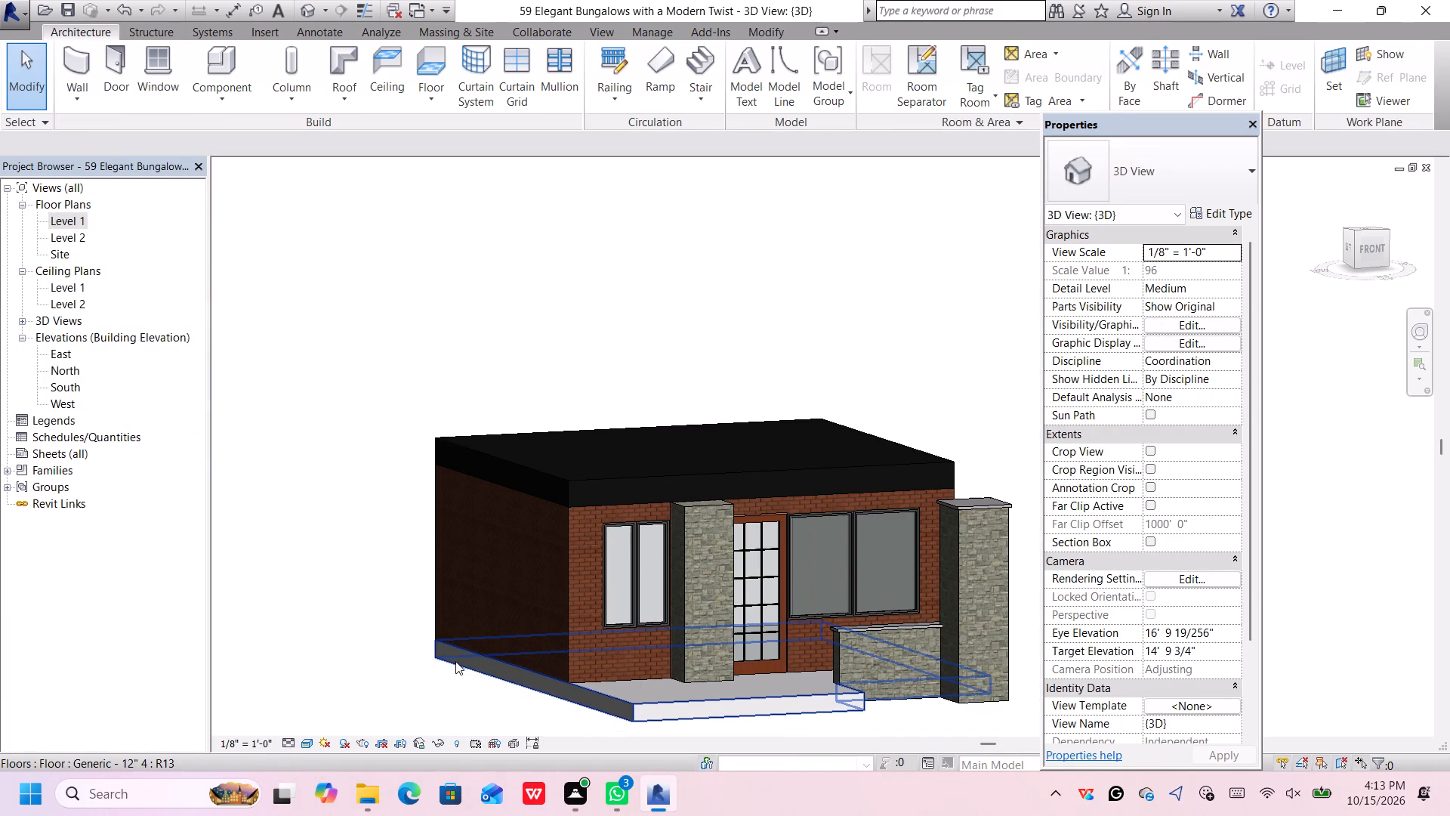
{"action": "scroll", "coordinate": [460, 657], "scroll_direction": "down", "scroll_amount": 2}
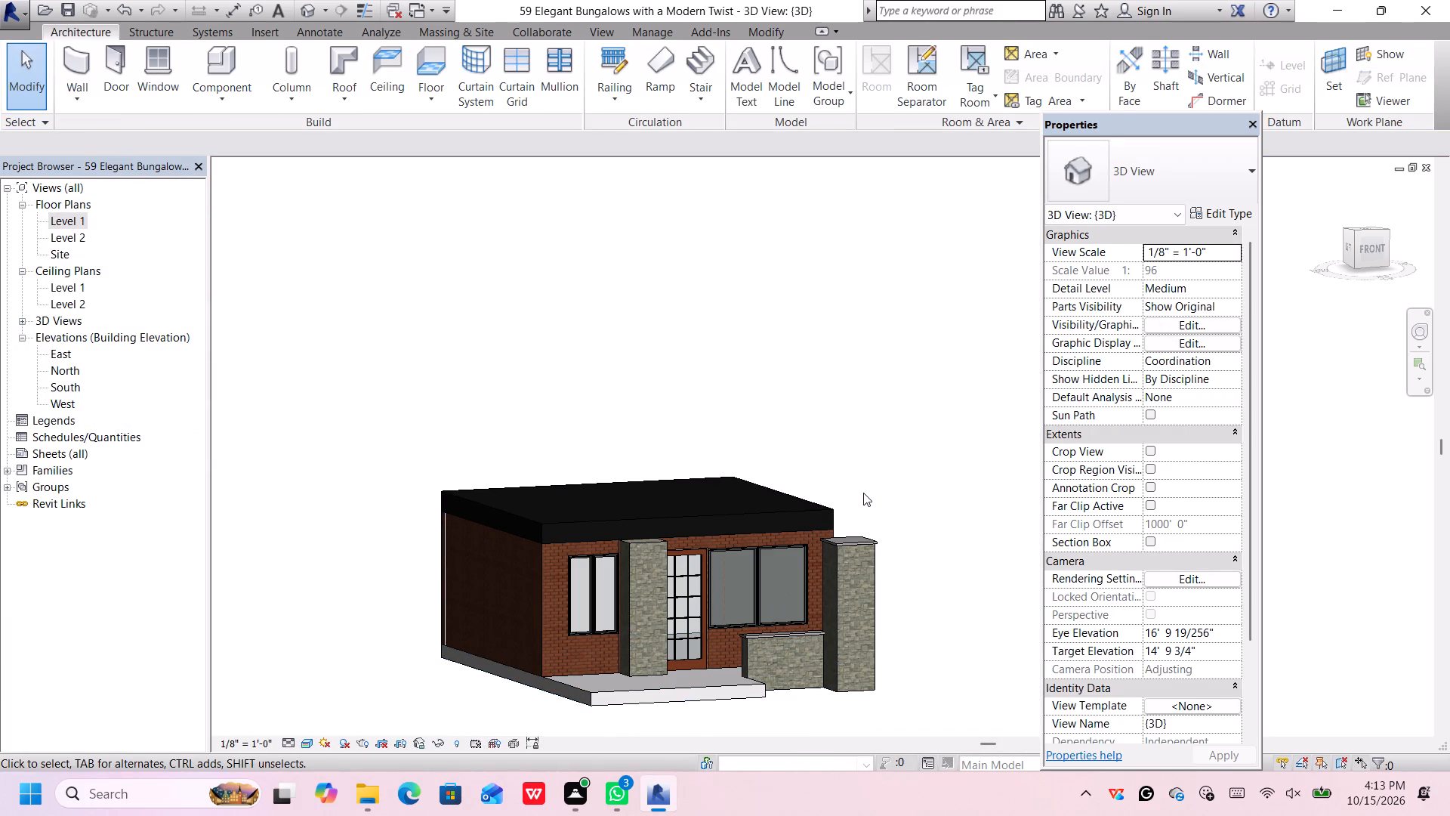
{"action": "middle_click_drag", "start_coordinate": [867, 499], "coordinate": [807, 484]}
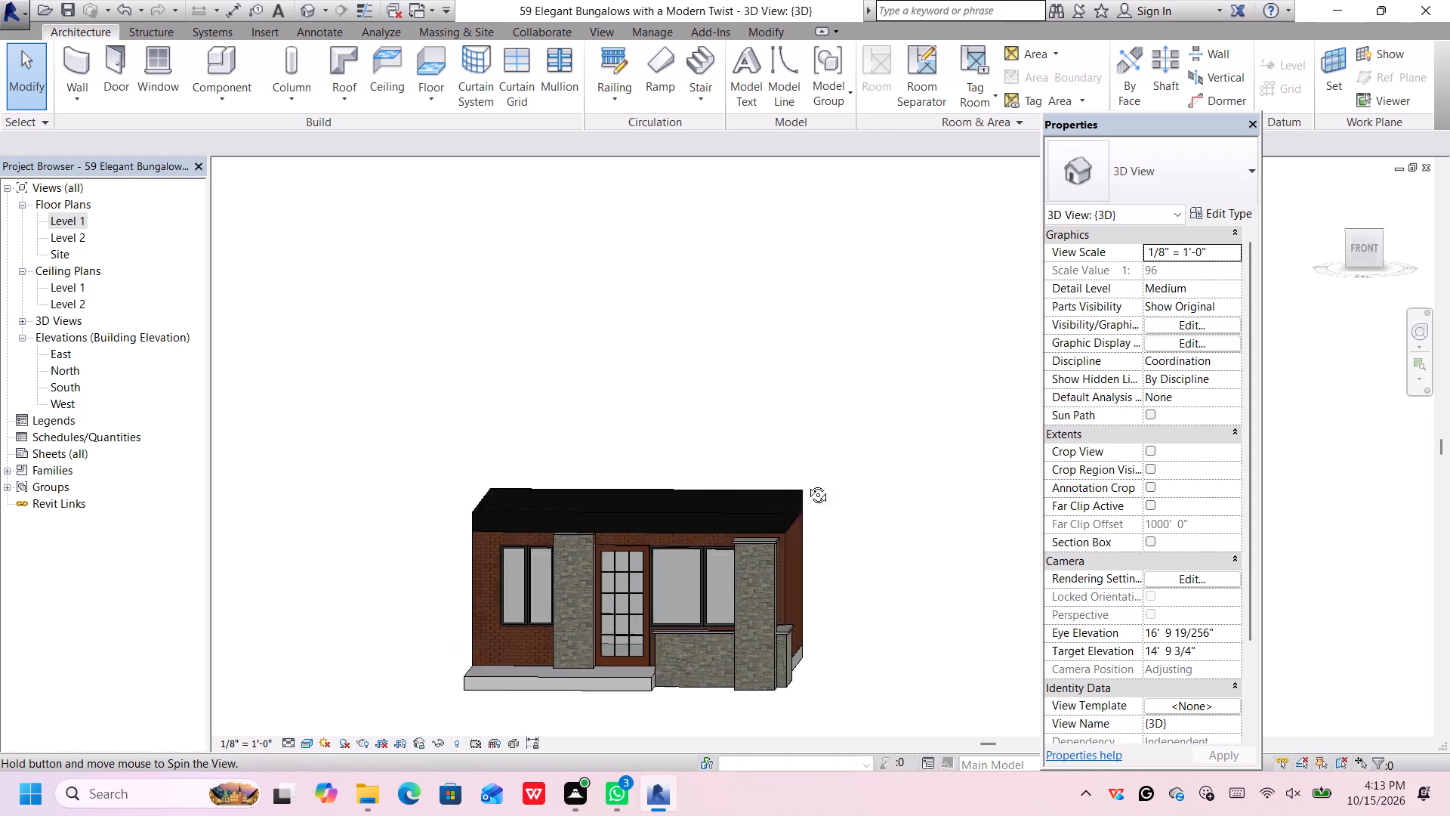
{"action": "middle_click_drag", "start_coordinate": [807, 484], "coordinate": [830, 506]}
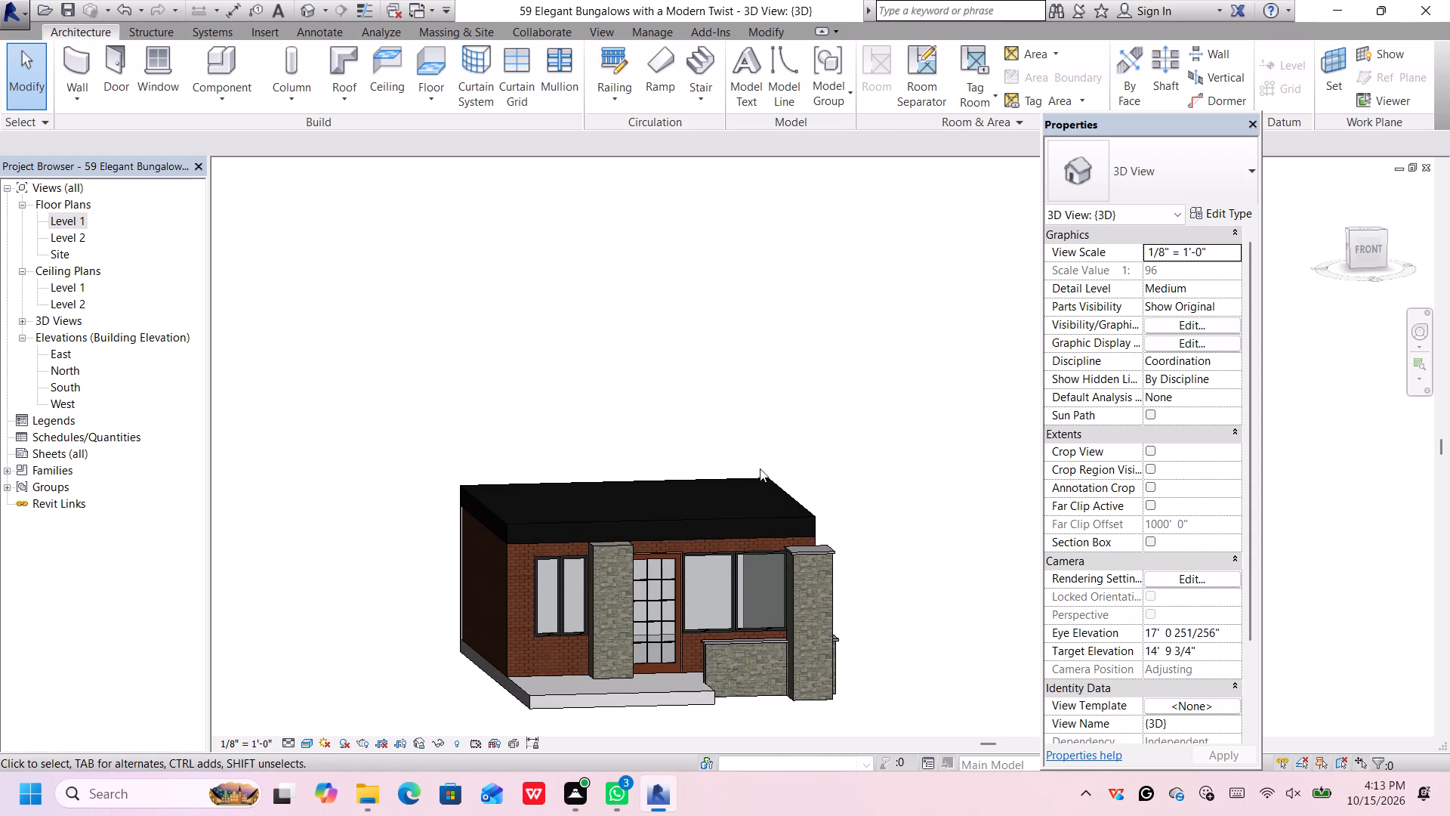
{"action": "scroll", "coordinate": [736, 472], "scroll_direction": "up", "scroll_amount": 4}
{"action": "scroll", "coordinate": [737, 478], "scroll_direction": "down", "scroll_amount": 6}
{"action": "middle_click_drag", "start_coordinate": [856, 557], "coordinate": [876, 570]}
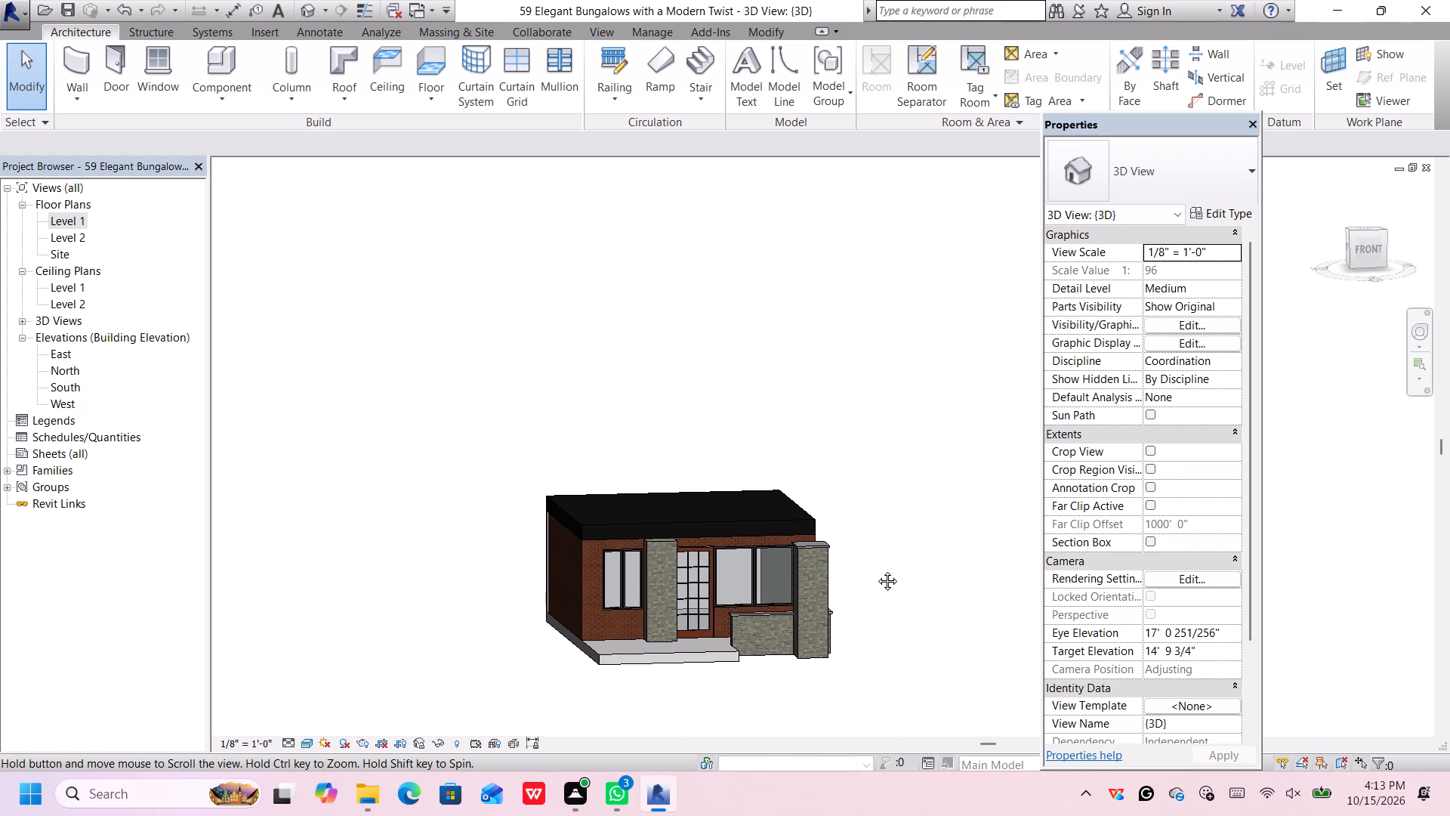
{"action": "middle_click_drag", "start_coordinate": [876, 570], "coordinate": [885, 573]}
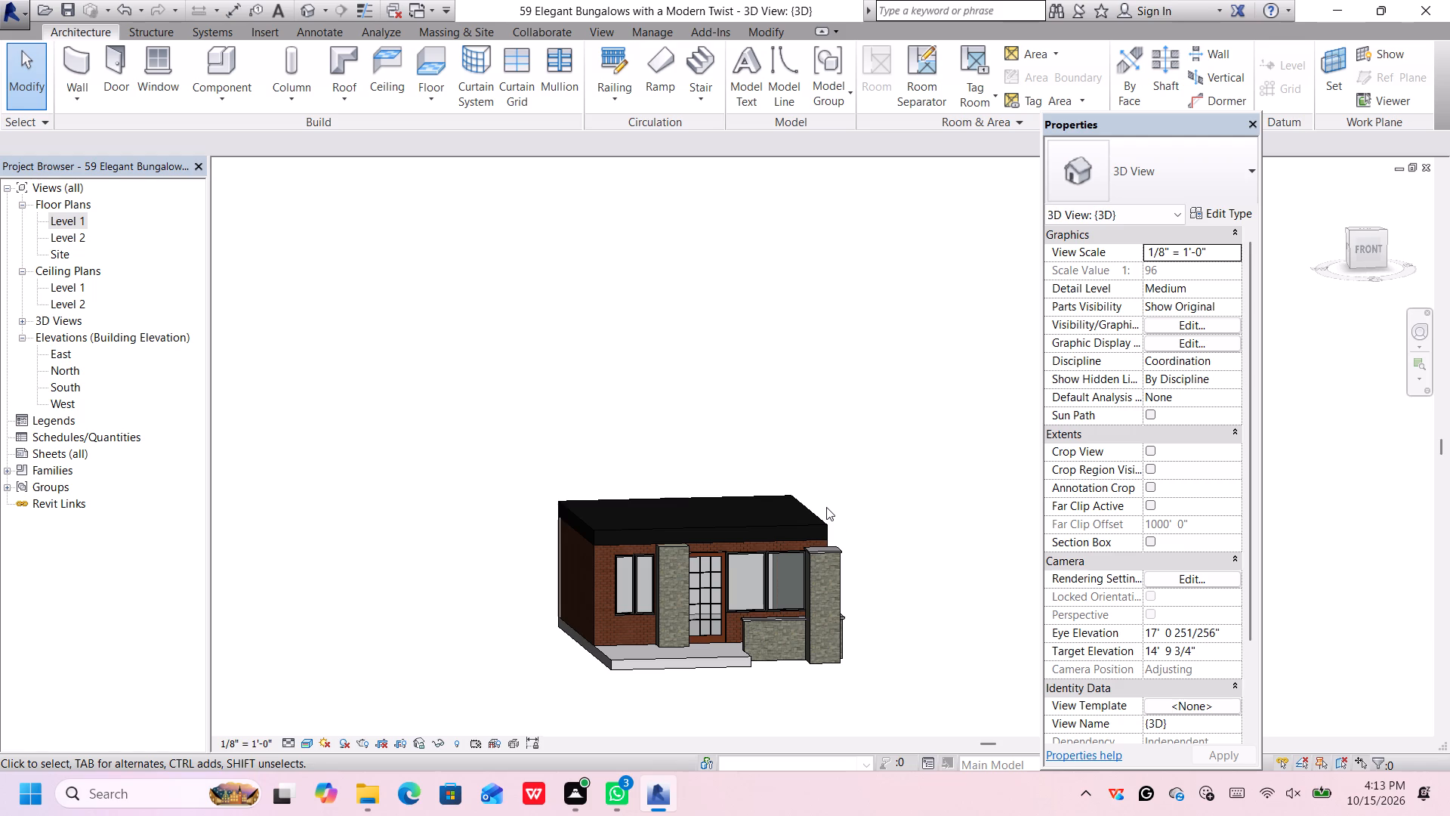
{"action": "scroll", "coordinate": [826, 507], "scroll_direction": "down", "scroll_amount": 1}
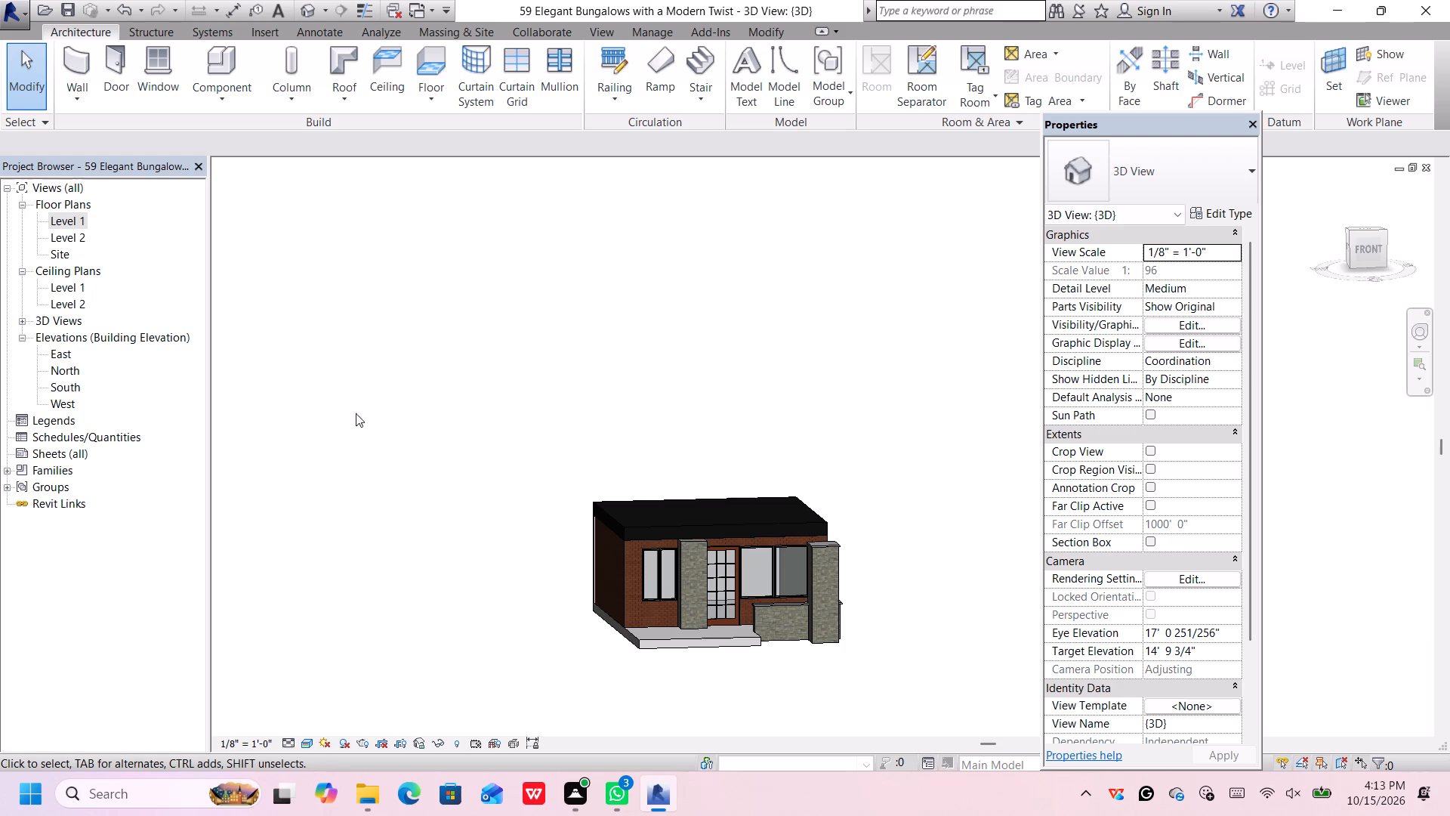
On Level 2, sketch a rectangular 14' by 10' roof footprint over the porch floor, starting at the house's front-left wall corner.
{"action": "double_click", "coordinate": [75, 238]}
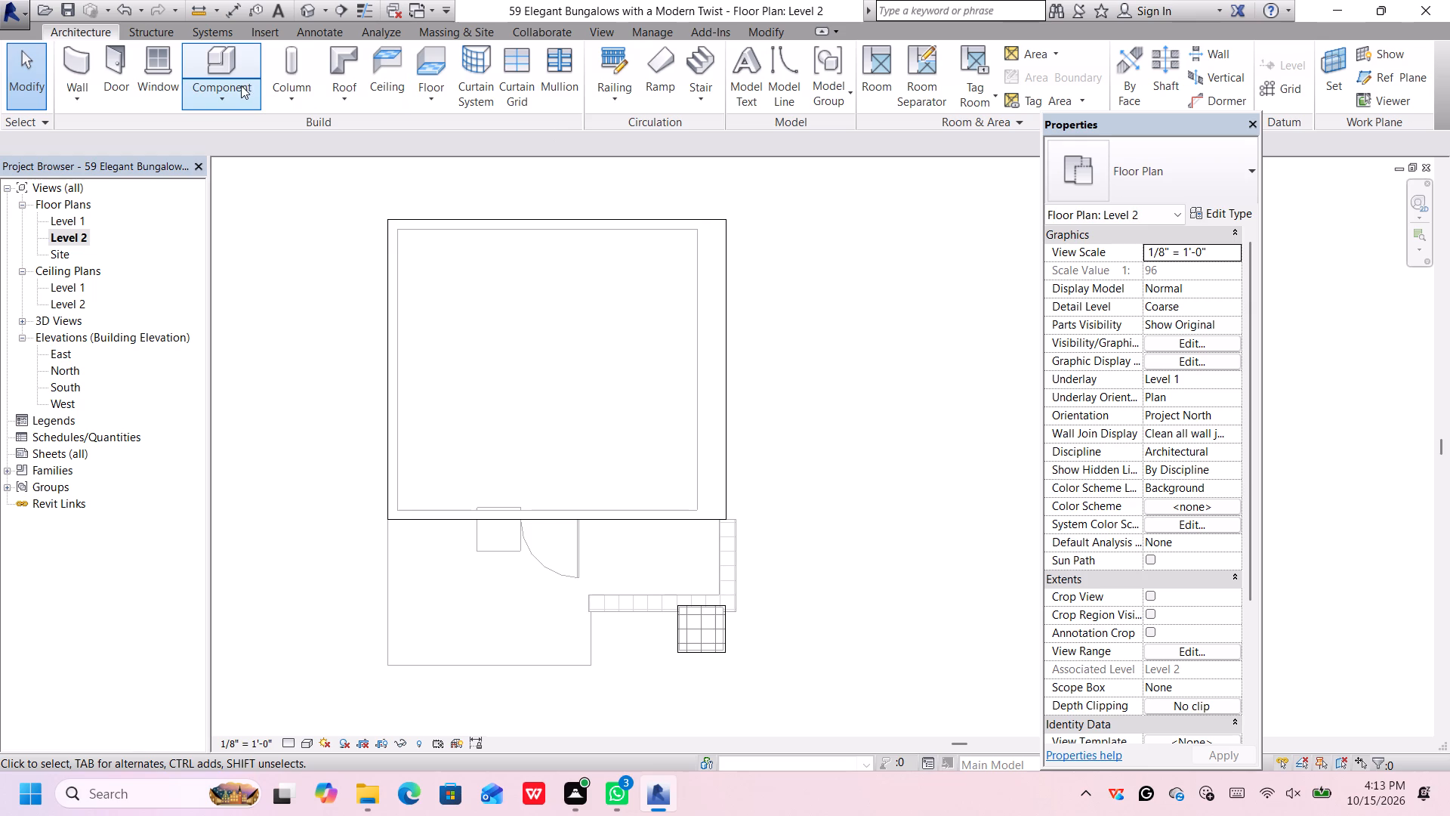
{"action": "left_click", "coordinate": [344, 74]}
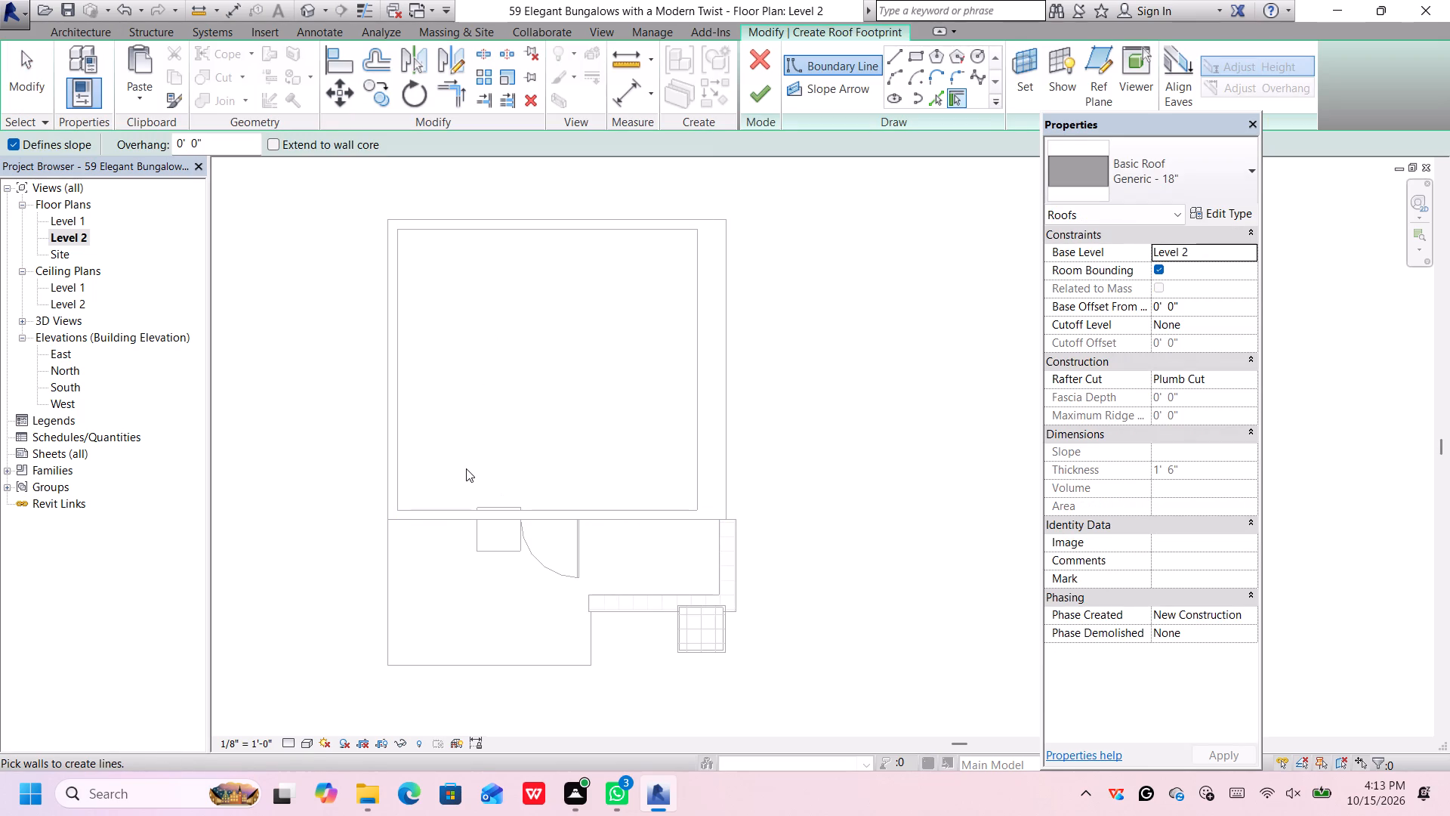
{"action": "left_click", "coordinate": [917, 57]}
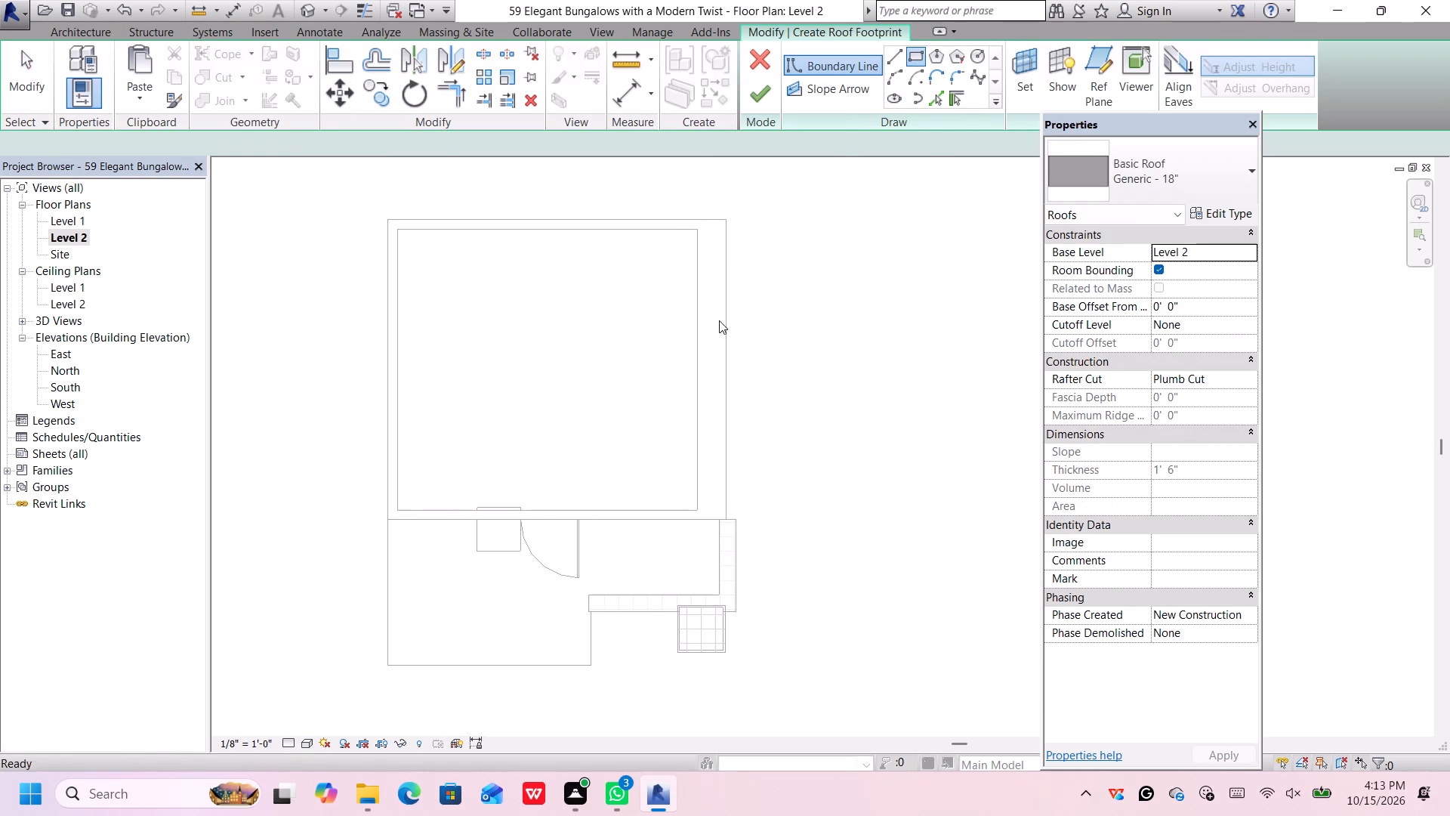
{"action": "left_click", "coordinate": [389, 518]}
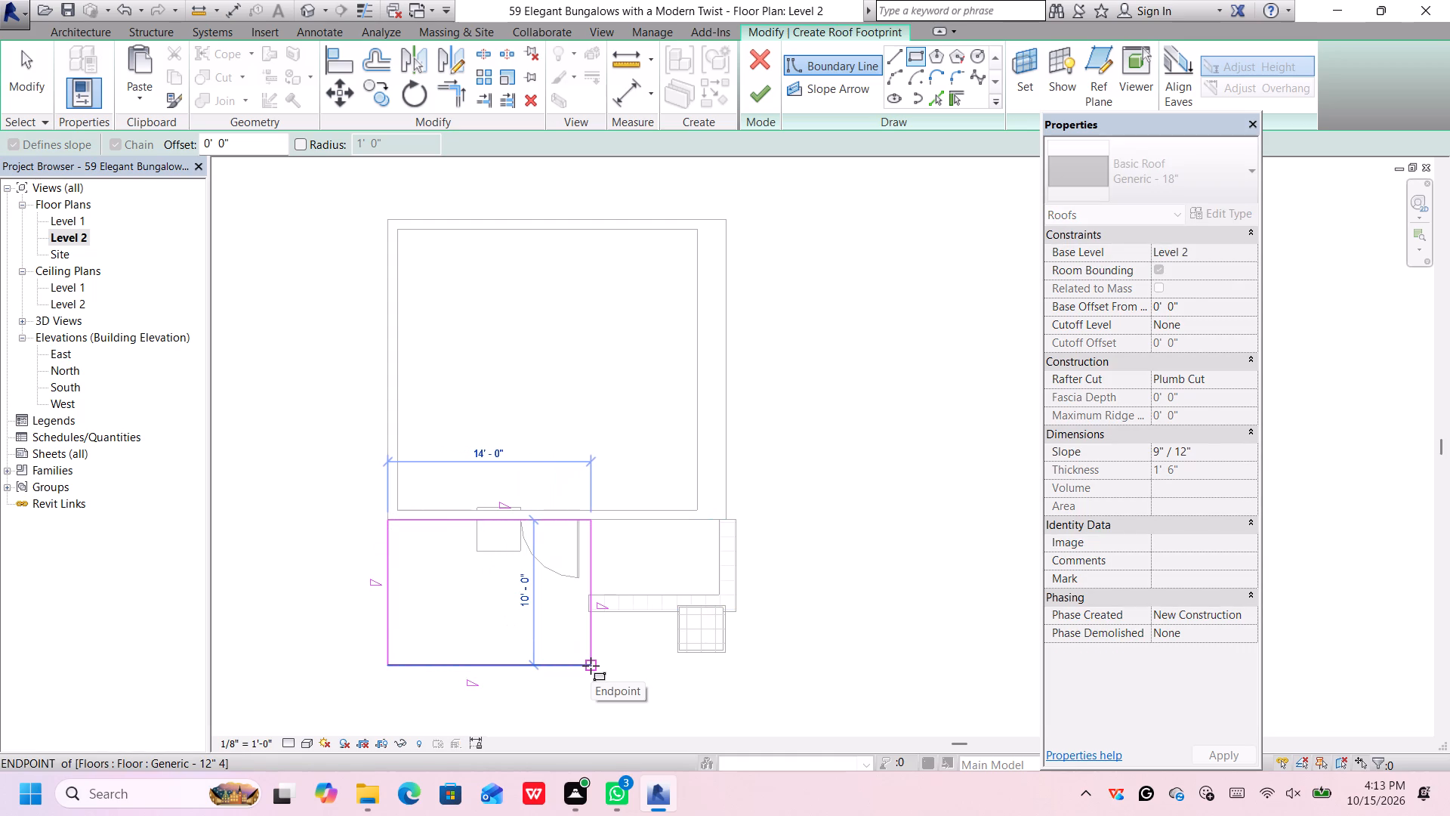
{"action": "left_click", "coordinate": [591, 666]}
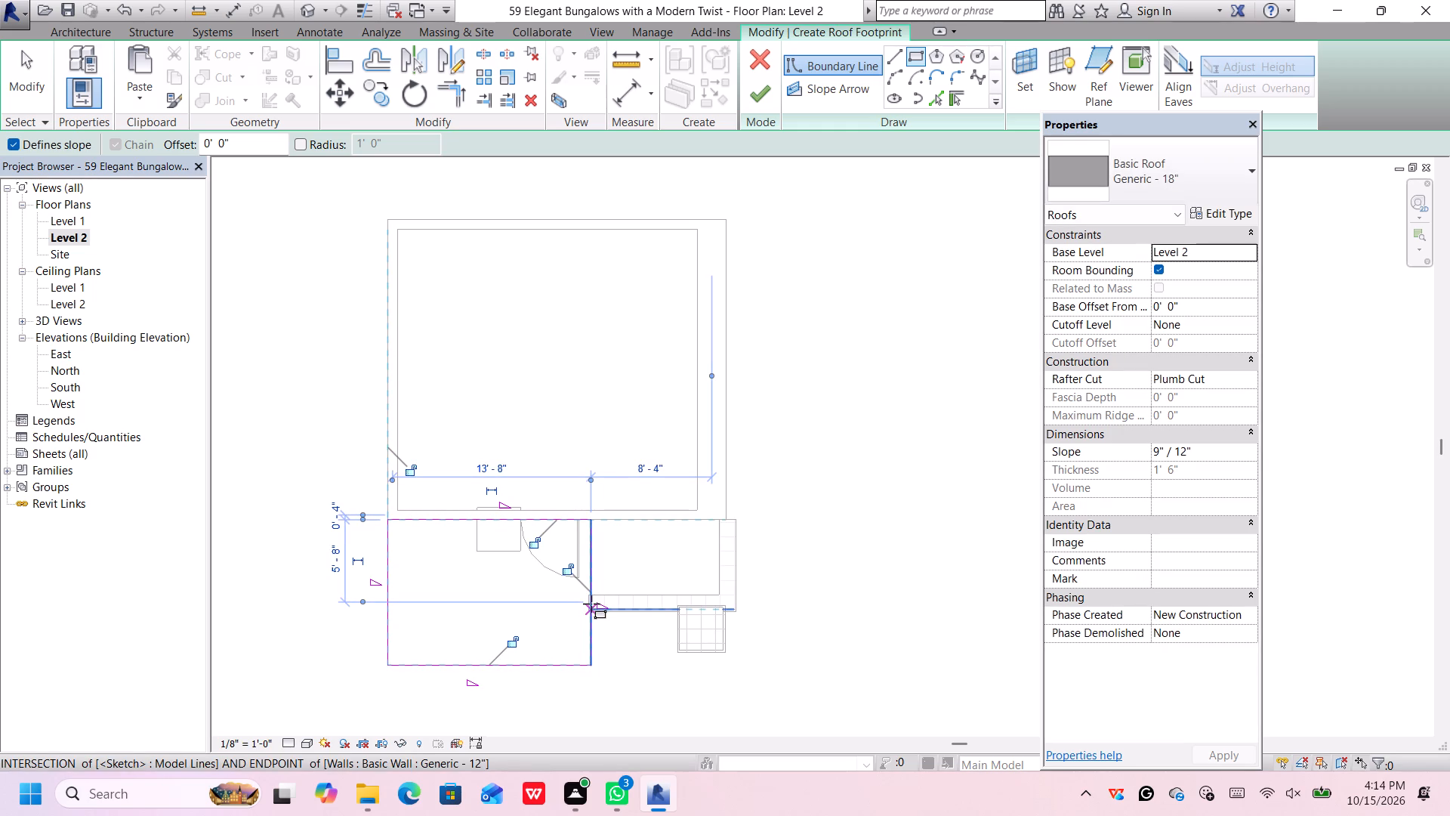
{"action": "key", "text": "Escape"}
{"action": "key", "text": "Escape"}
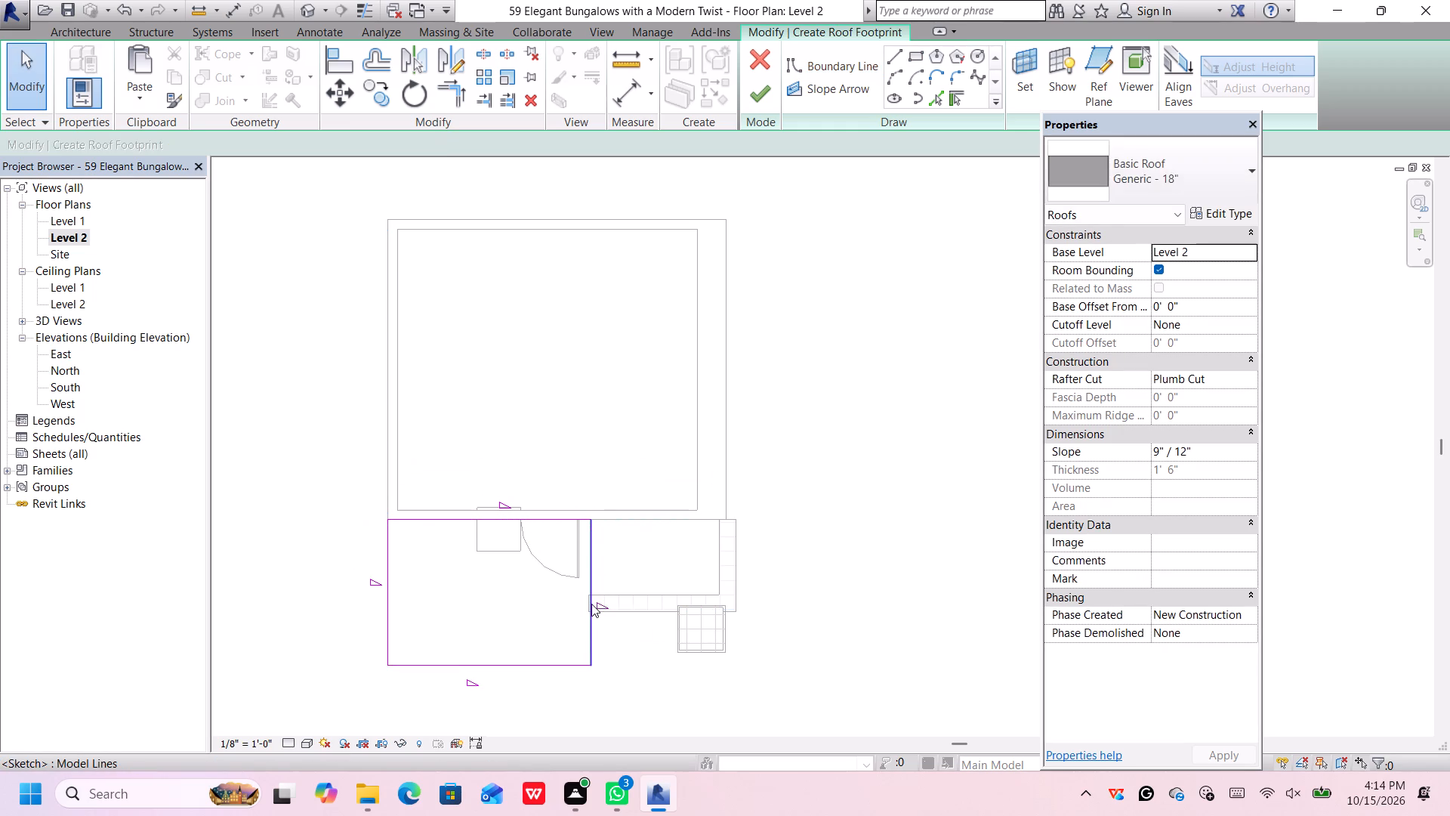
Turn off the slope definition on the porch roof footprint's two side edges and the edge along the house wall.
{"action": "left_click", "coordinate": [590, 604]}
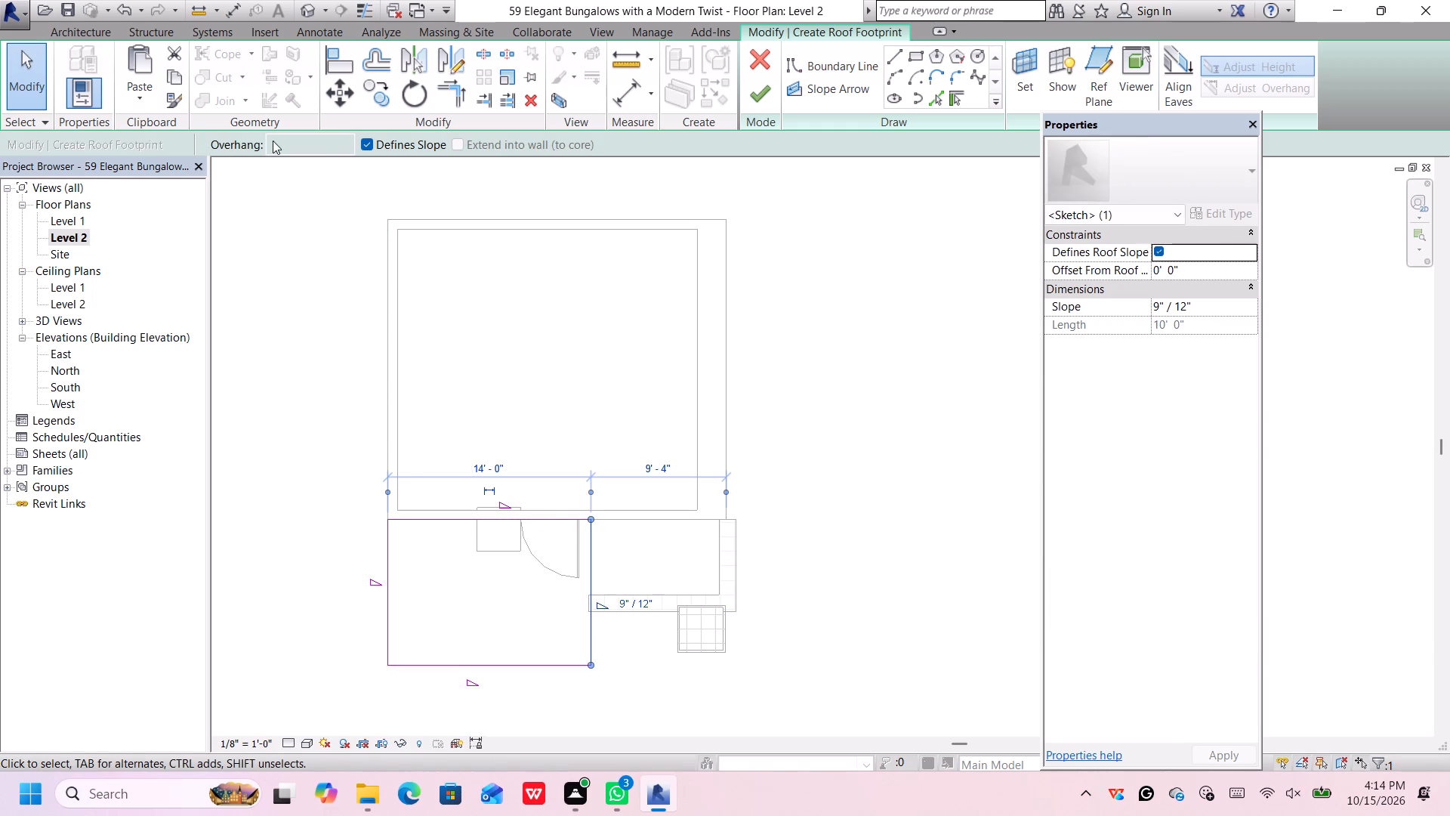
{"action": "left_click", "coordinate": [369, 144]}
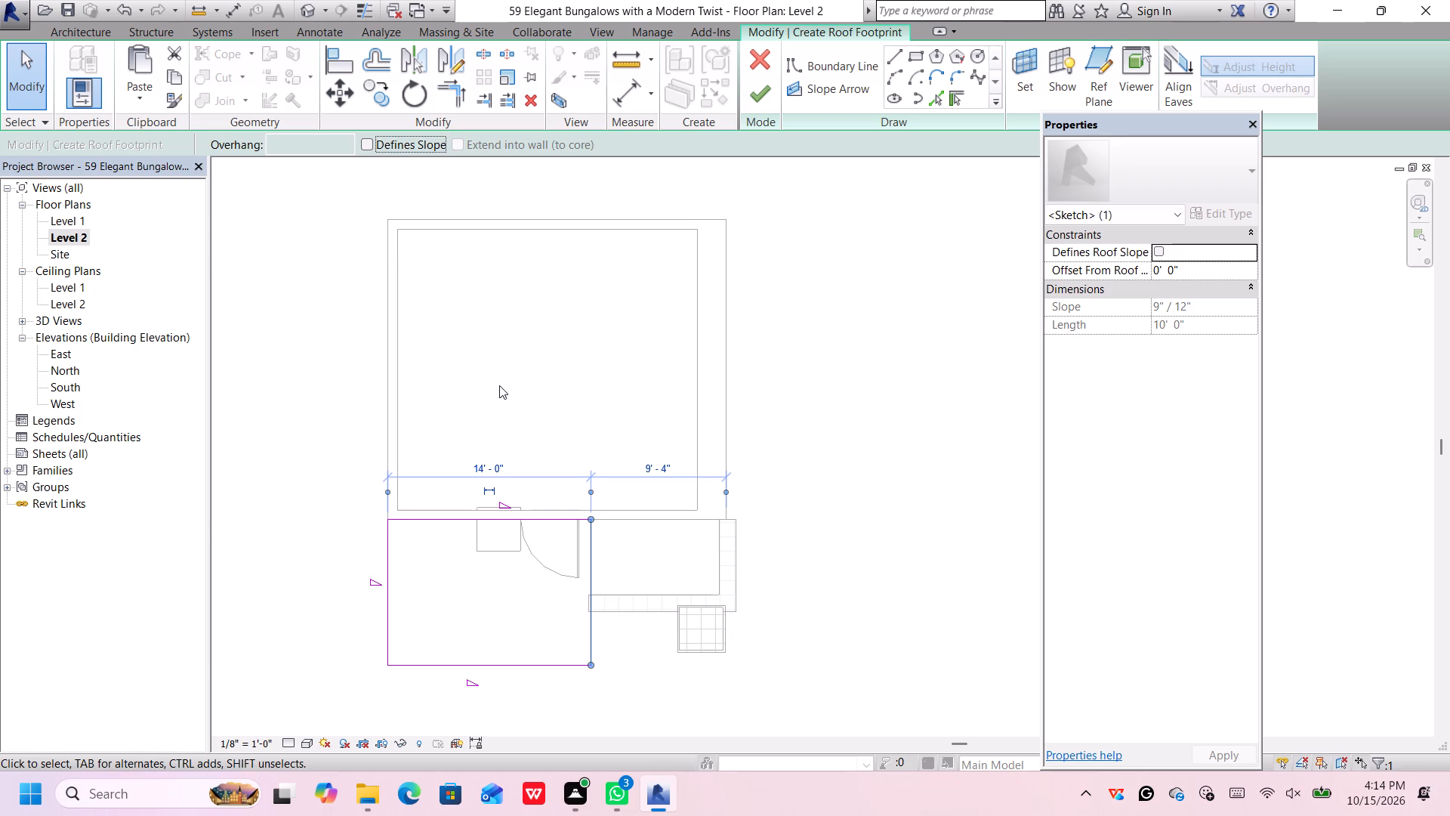
{"action": "left_click", "coordinate": [502, 518]}
{"action": "left_click", "coordinate": [370, 150]}
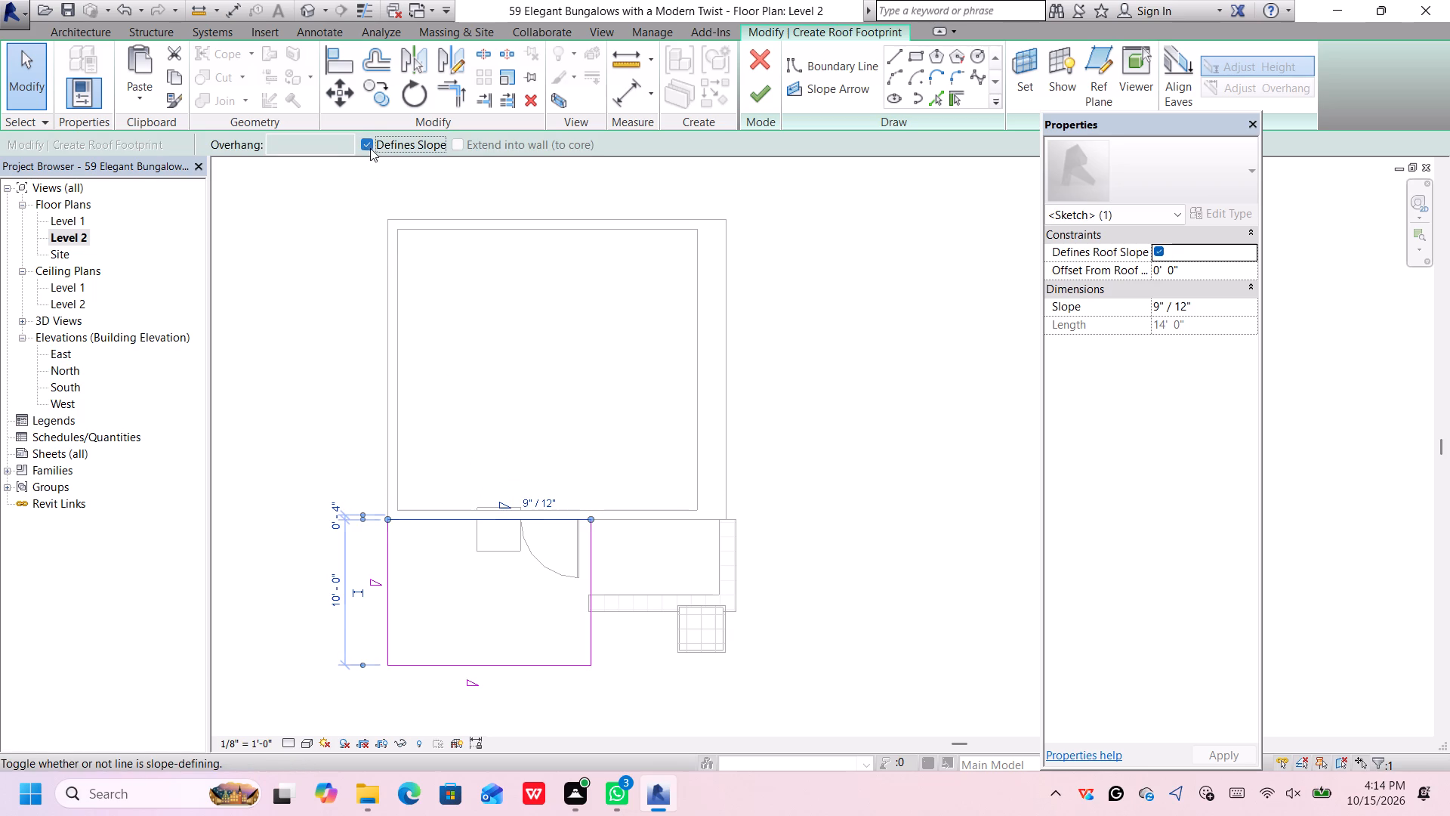
{"action": "left_click", "coordinate": [392, 603]}
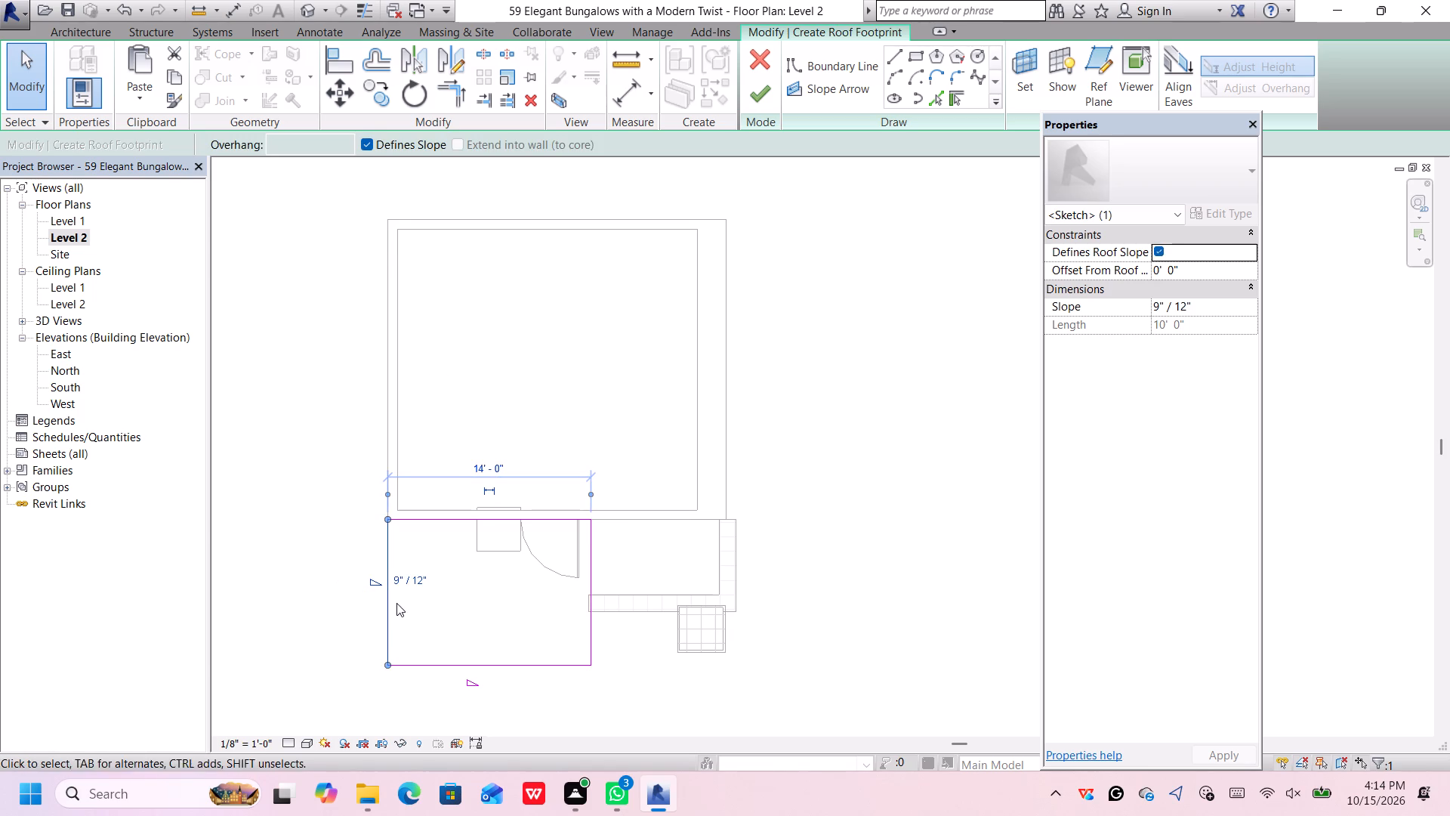
{"action": "left_click", "coordinate": [367, 146]}
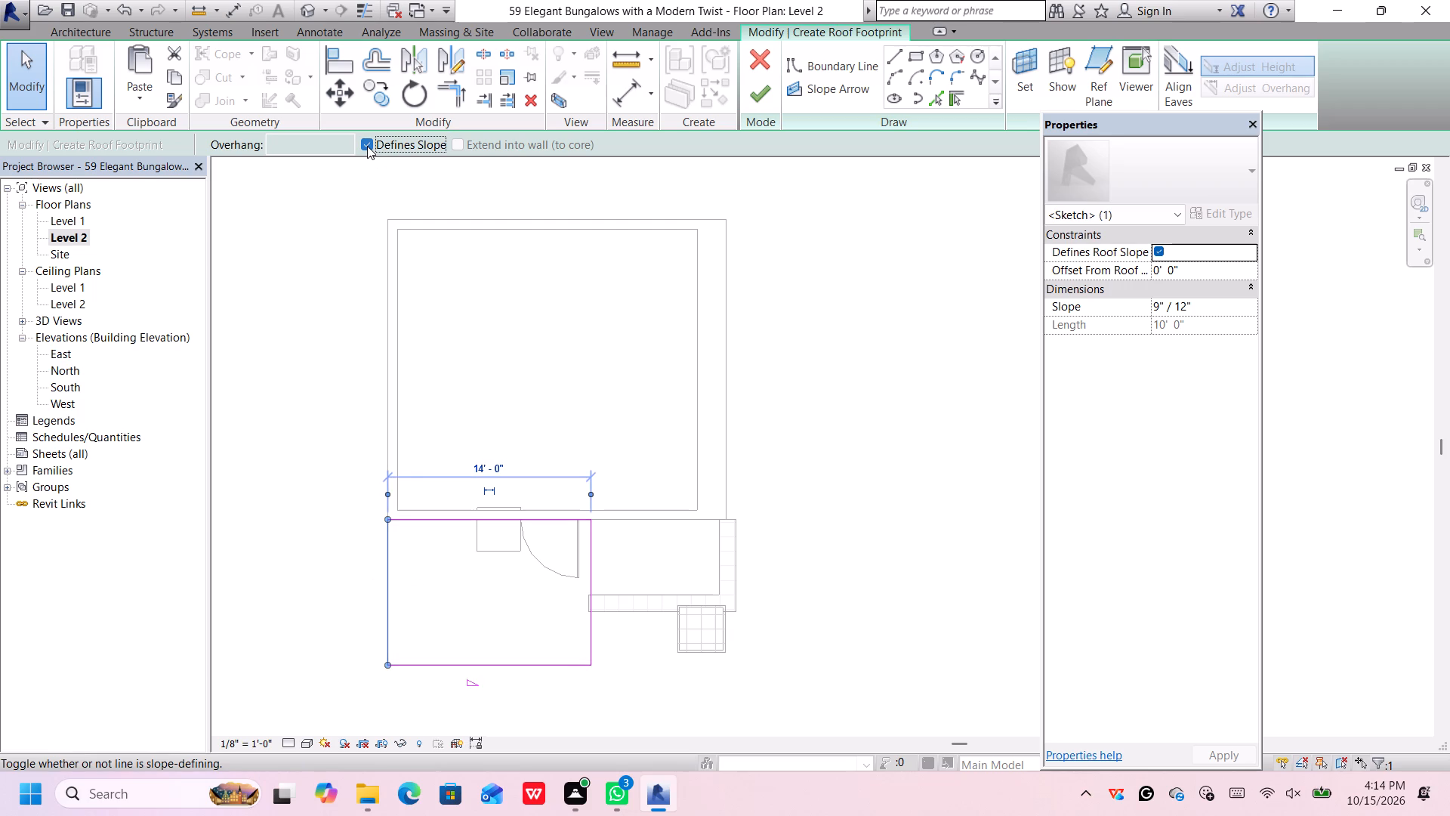